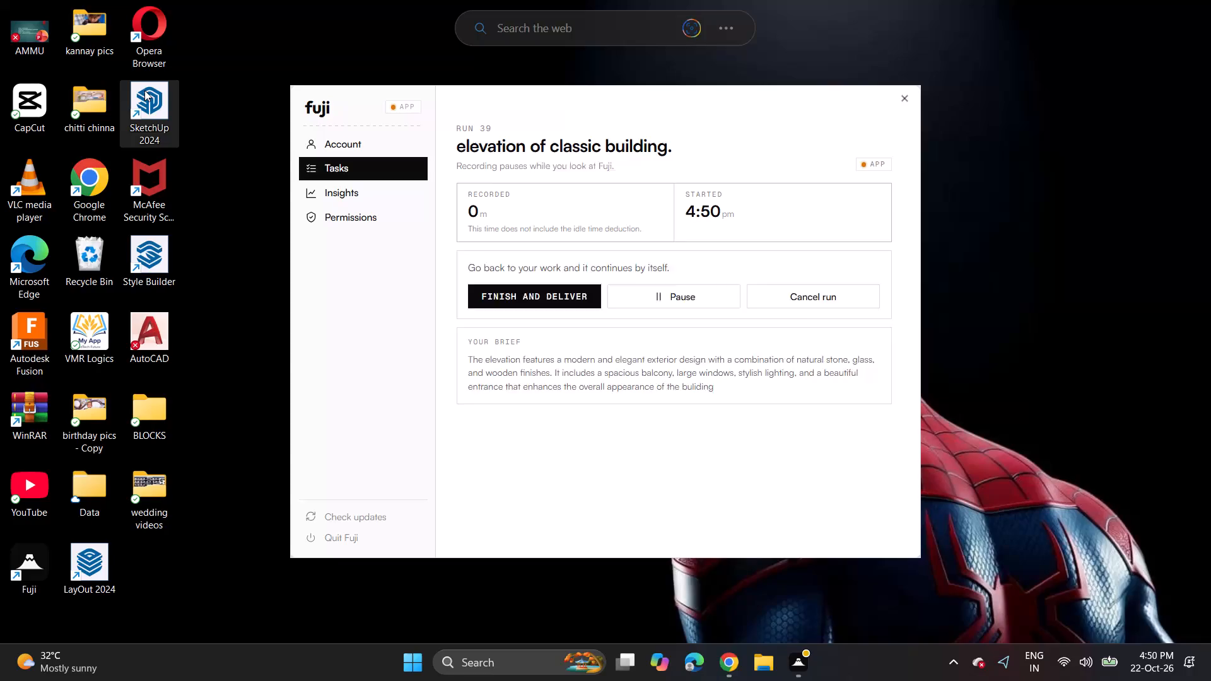
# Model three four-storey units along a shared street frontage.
# Launch SketchUp 2024 from the desktop.
pyautogui.doubleClick(140, 119)
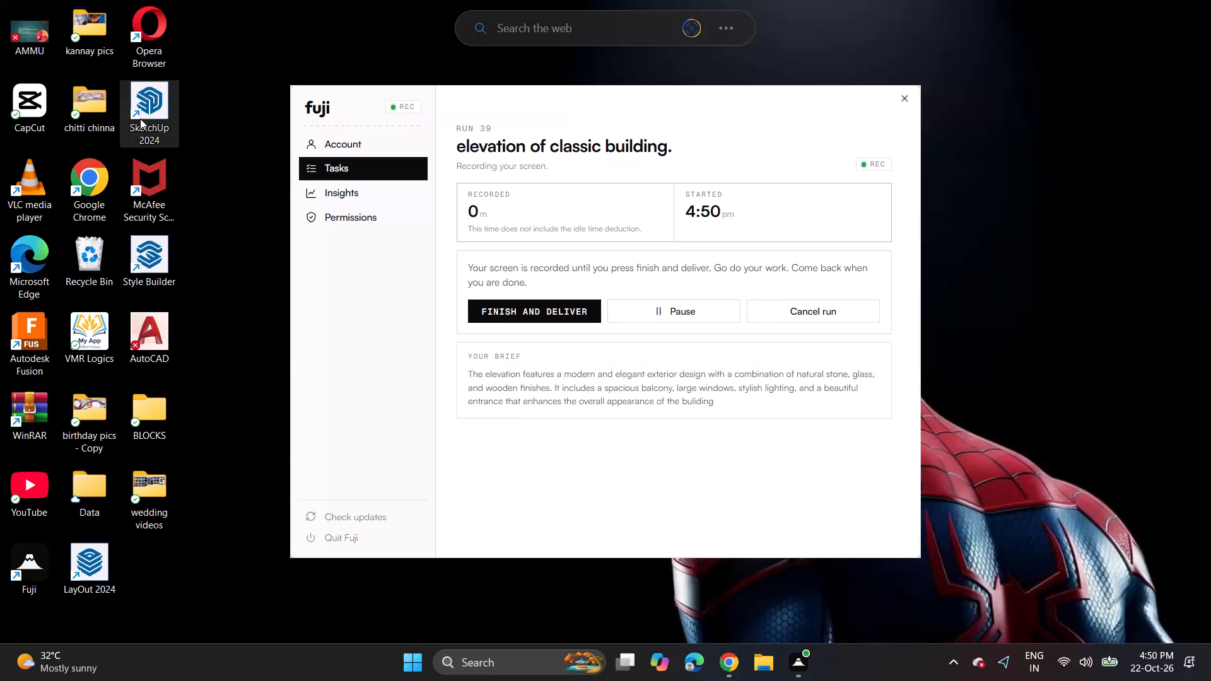
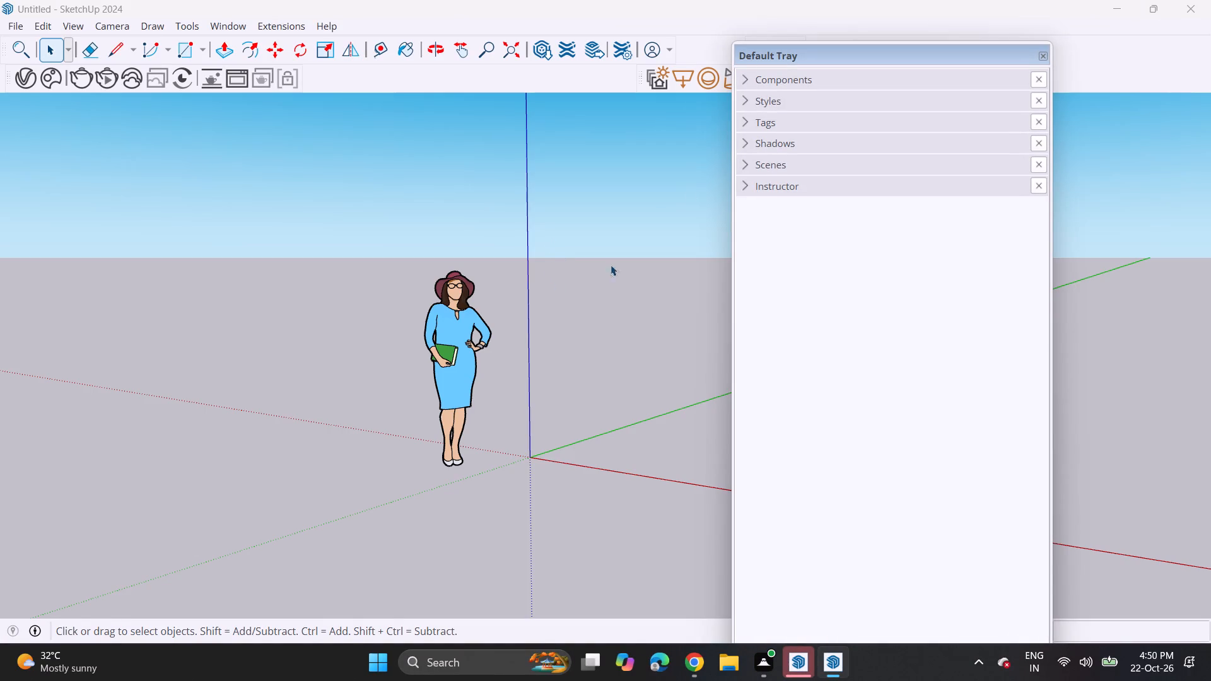
# Move the Default Tray aside so the drawing area is clear.
pyautogui.moveTo(783, 55); pyautogui.dragTo(1044, 23)
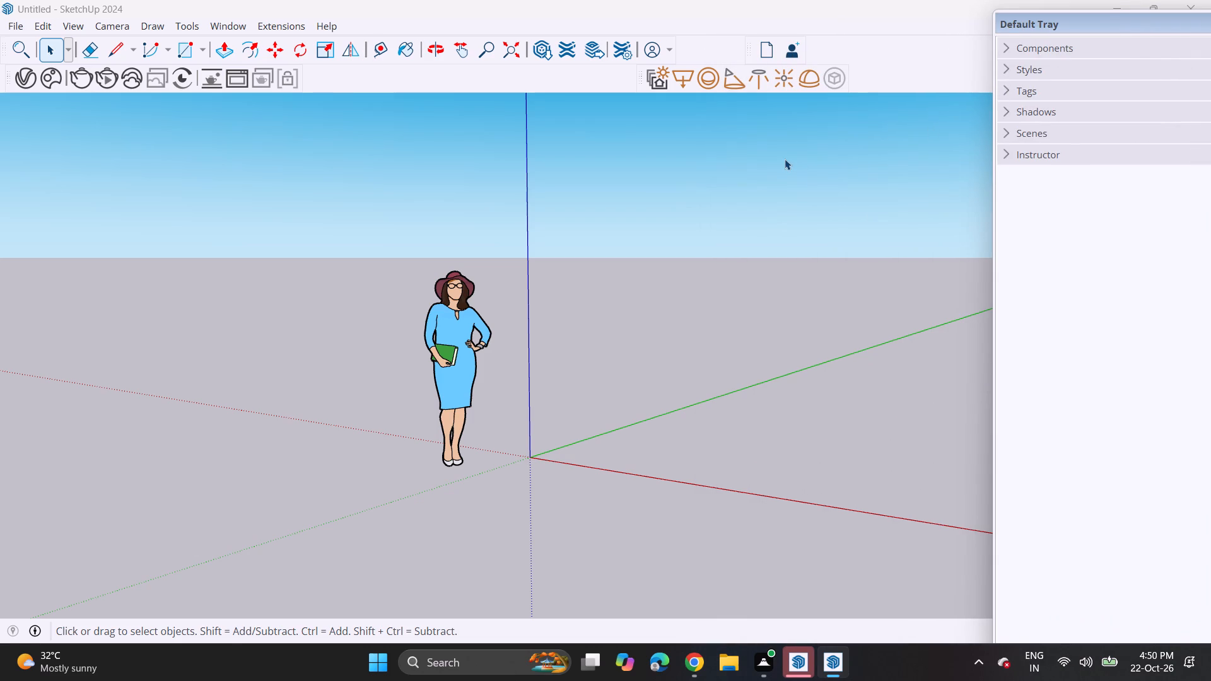
# Draw a large freehand rectangle on the ground plane, between the positive red and green axes.
pyautogui.scroll(-8, 508, 288)
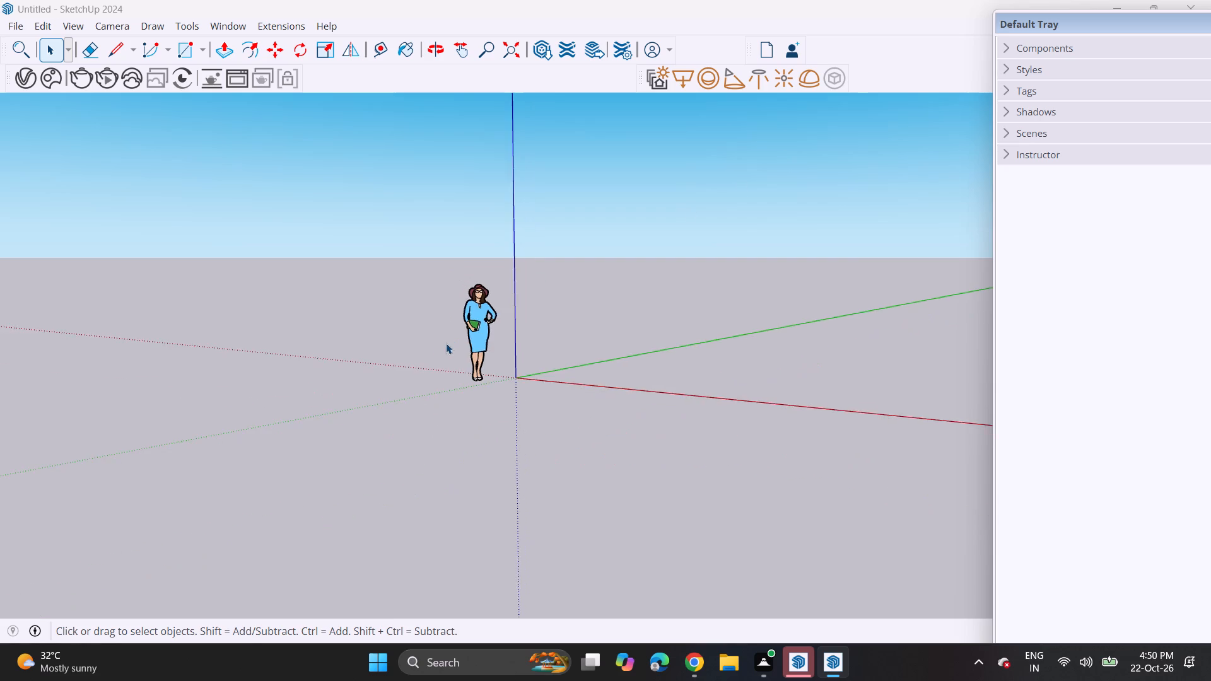
pyautogui.moveTo(443, 344); pyautogui.dragTo(645, 364, button='middle')
pyautogui.scroll(1, 705, 336)
pyautogui.moveTo(703, 336); pyautogui.dragTo(392, 400, button='middle')
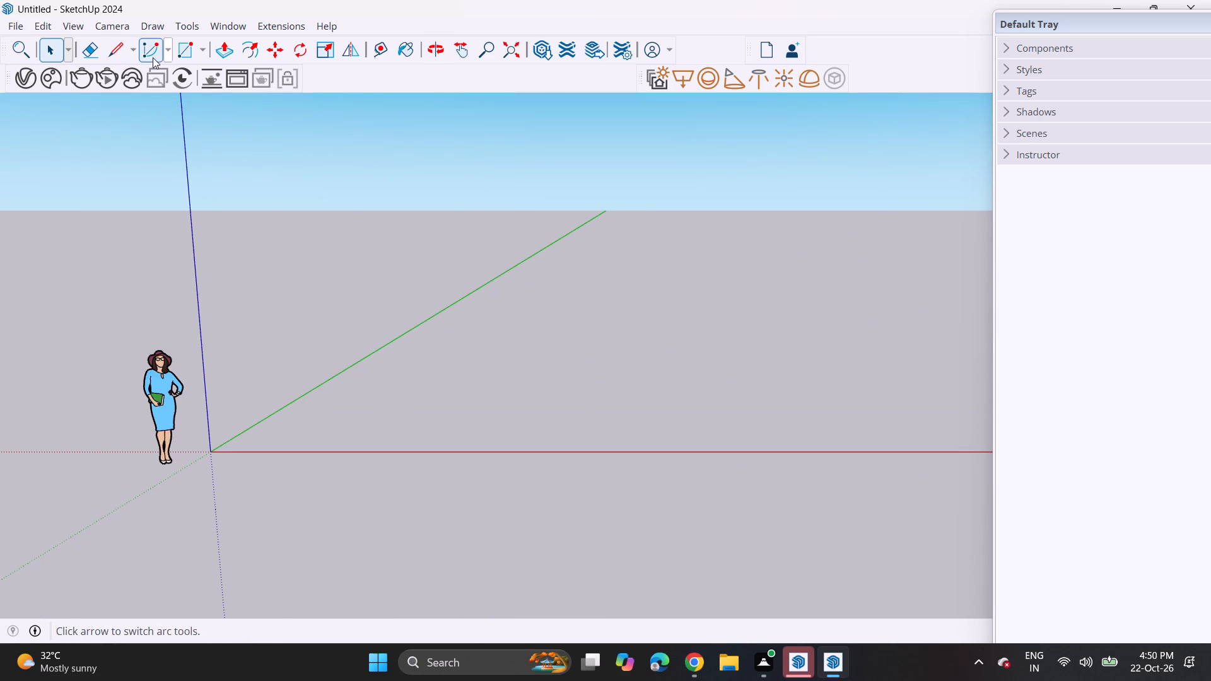
pyautogui.click(184, 54)
pyautogui.moveTo(474, 305); pyautogui.dragTo(526, 359, button='middle')
pyautogui.click(447, 361)
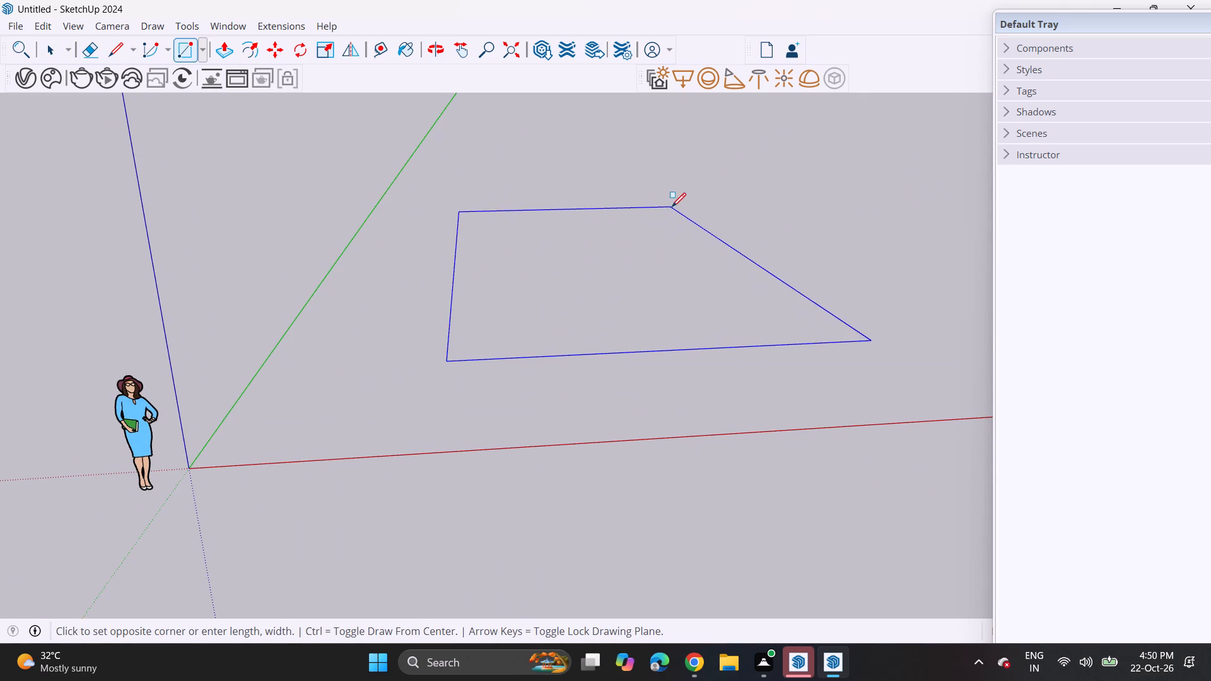
pyautogui.click(696, 218)
# Push/Pull the rectangle slightly upward into a thin base slab.
pyautogui.moveTo(689, 278); pyautogui.dragTo(652, 265, button='middle')
pyautogui.scroll(1, 628, 255)
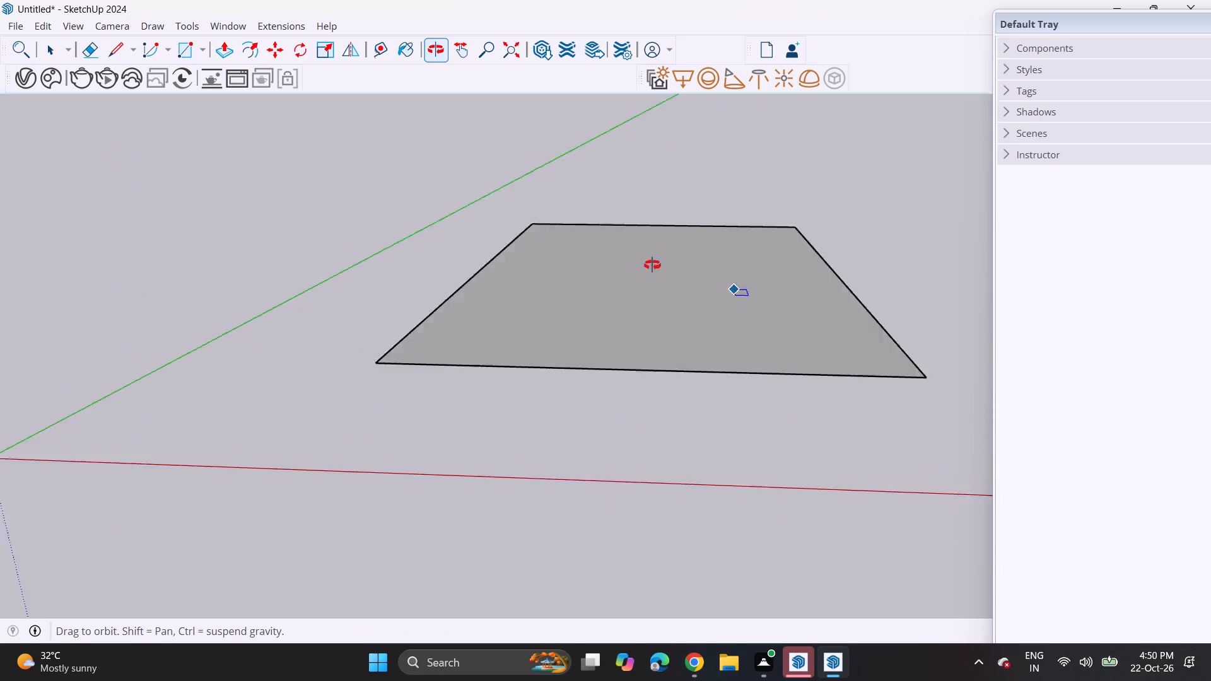
pyautogui.moveTo(652, 265); pyautogui.dragTo(607, 250, button='middle')
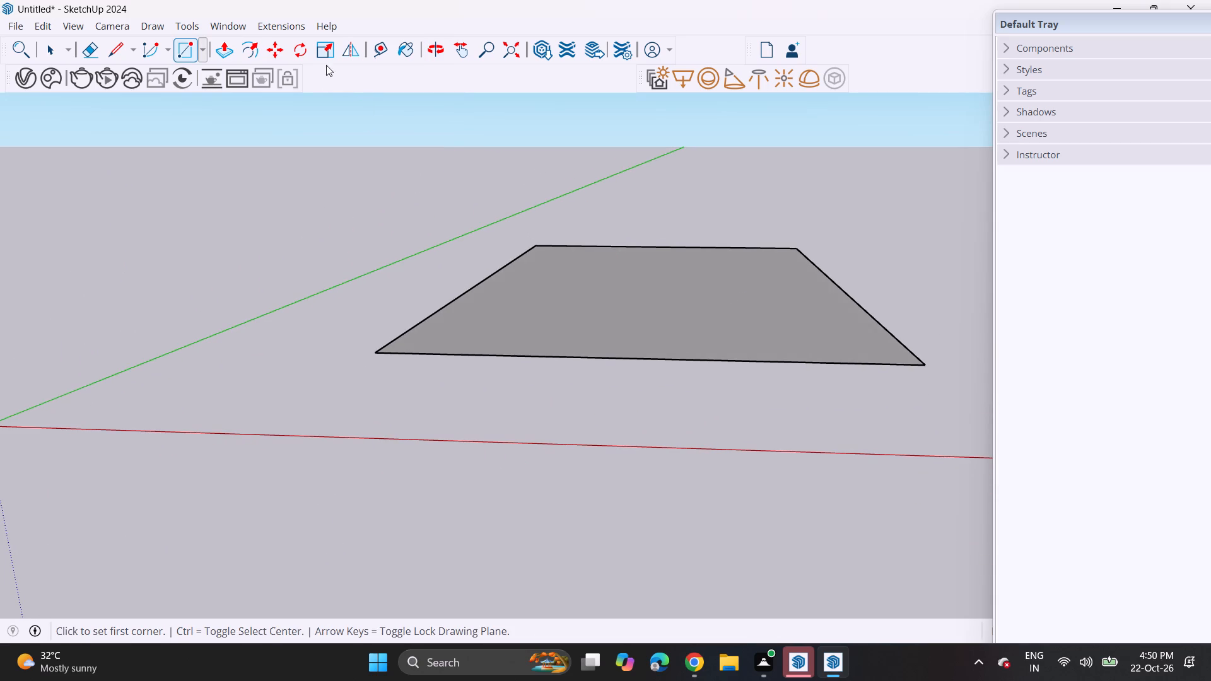
pyautogui.click(212, 53)
pyautogui.click(499, 325)
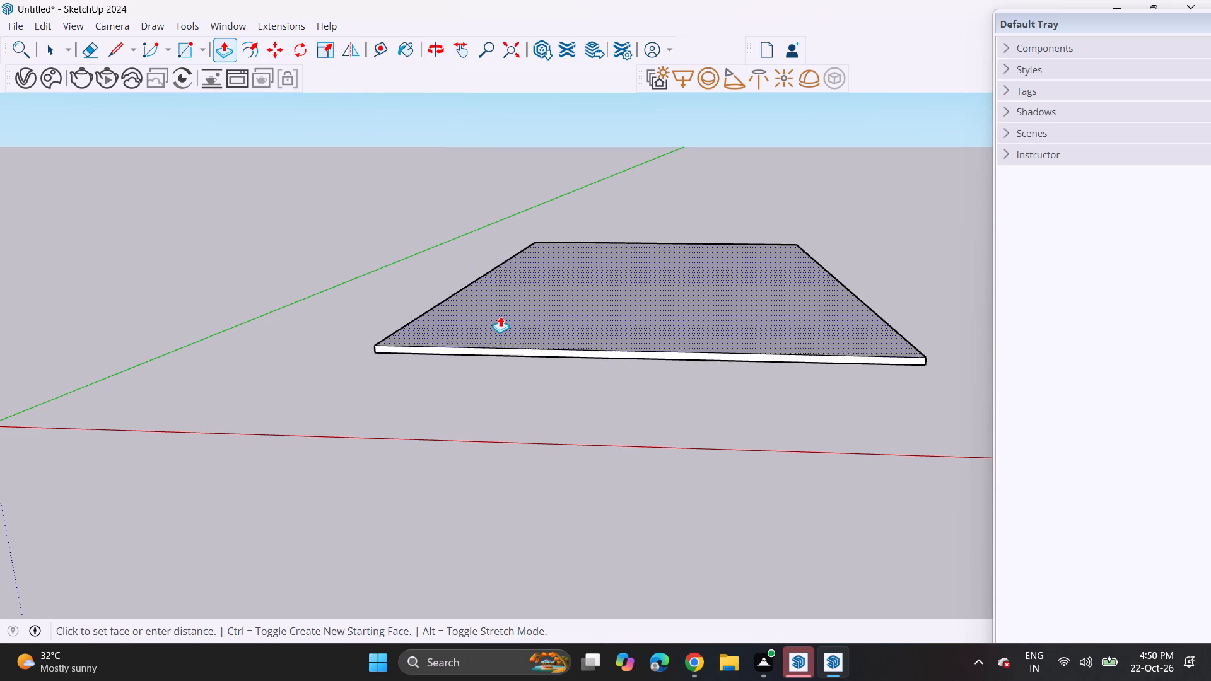
pyautogui.click(501, 318)
# Offset the slab's top-face outline slightly inward to form a narrow border all around.
pyautogui.moveTo(667, 230); pyautogui.dragTo(652, 259, button='middle')
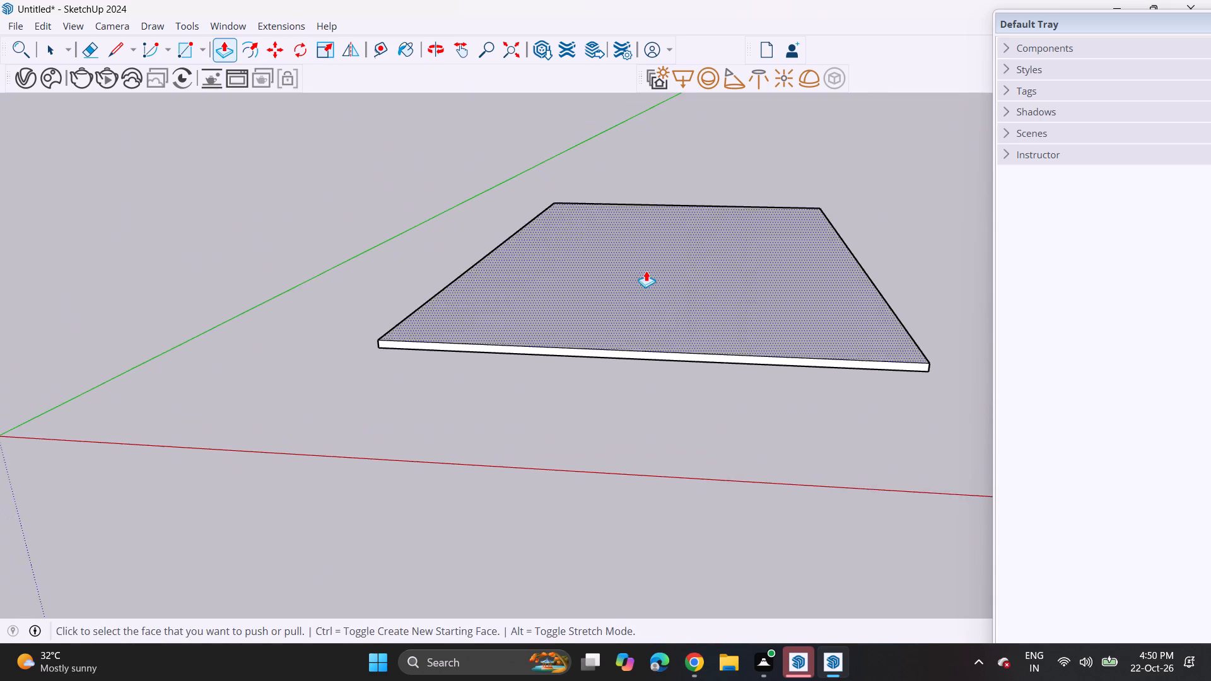
pyautogui.scroll(-2, 638, 279)
pyautogui.scroll(1, 636, 284)
pyautogui.scroll(-1, 634, 286)
pyautogui.scroll(1, 632, 276)
pyautogui.moveTo(631, 276); pyautogui.dragTo(511, 414, button='middle')
pyautogui.moveTo(522, 409); pyautogui.dragTo(595, 394, button='middle')
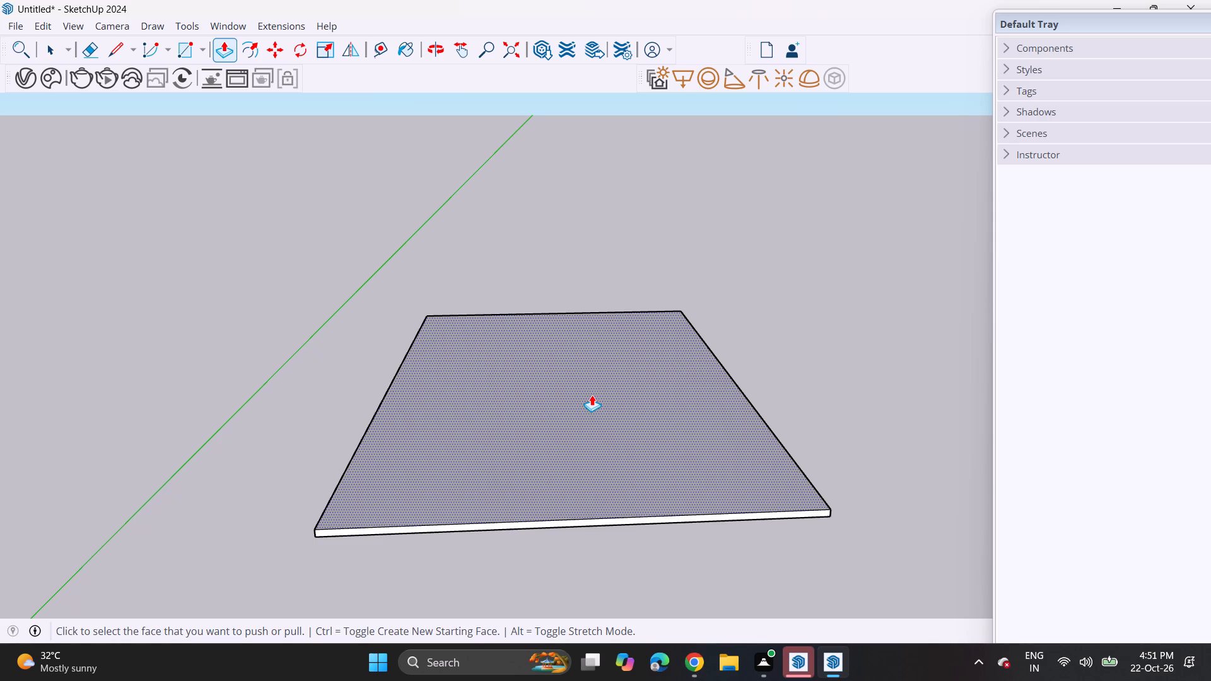
pyautogui.click(247, 54)
pyautogui.click(391, 429)
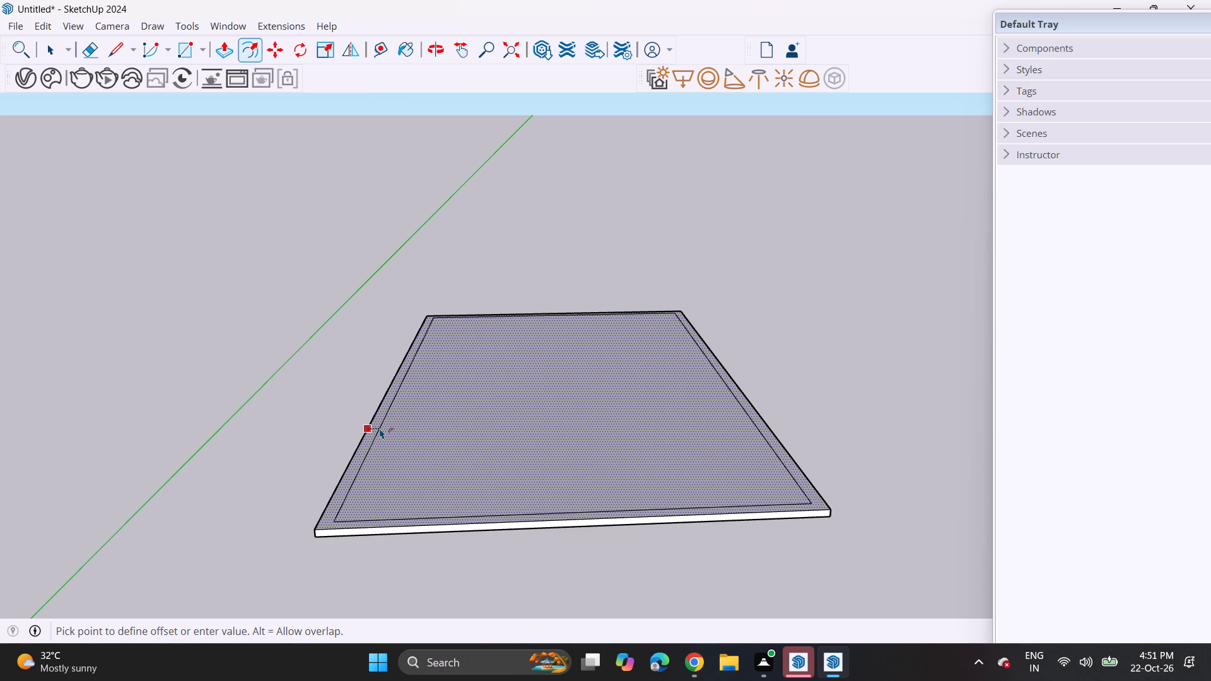
pyautogui.click(373, 428)
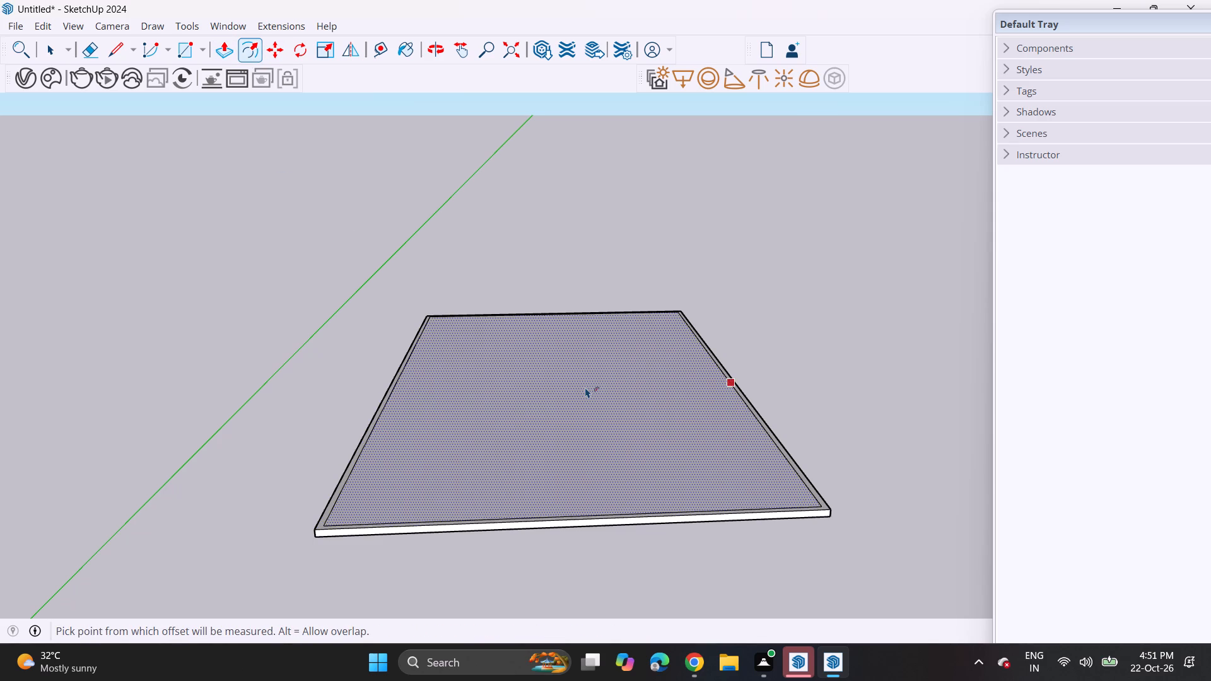
pyautogui.press('space')
pyautogui.click(709, 313)
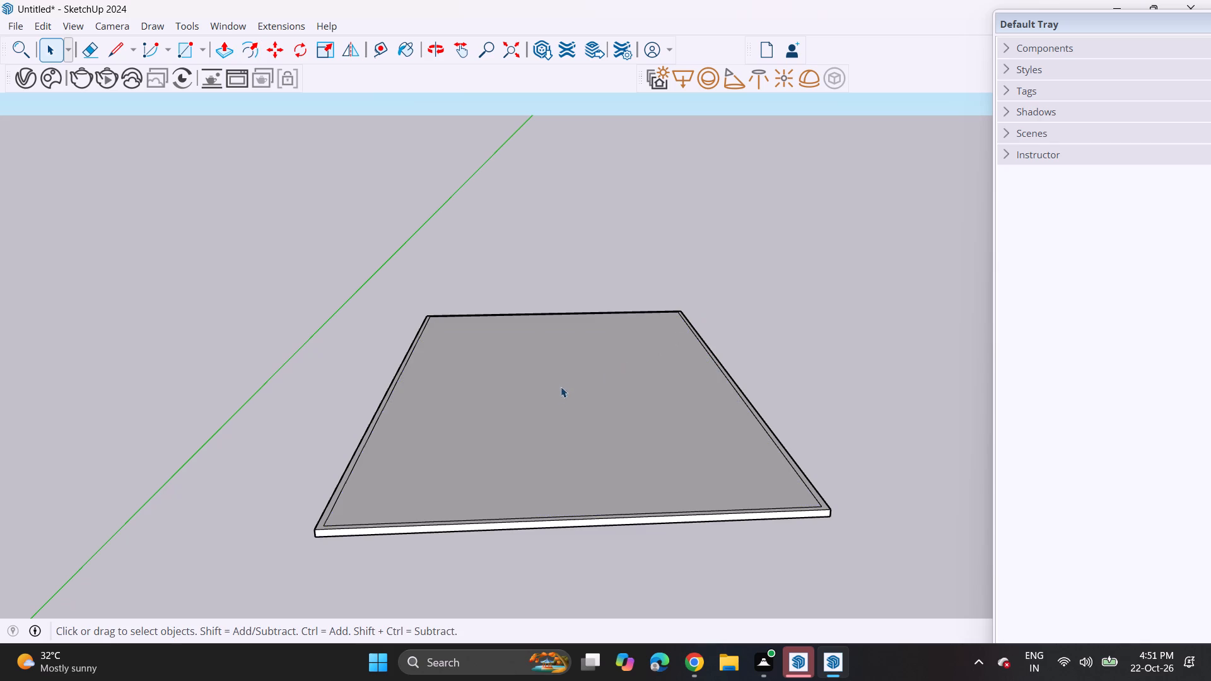
# Examine the offset border at the slab's front corner nearest the origin.
pyautogui.scroll(11, 324, 528)
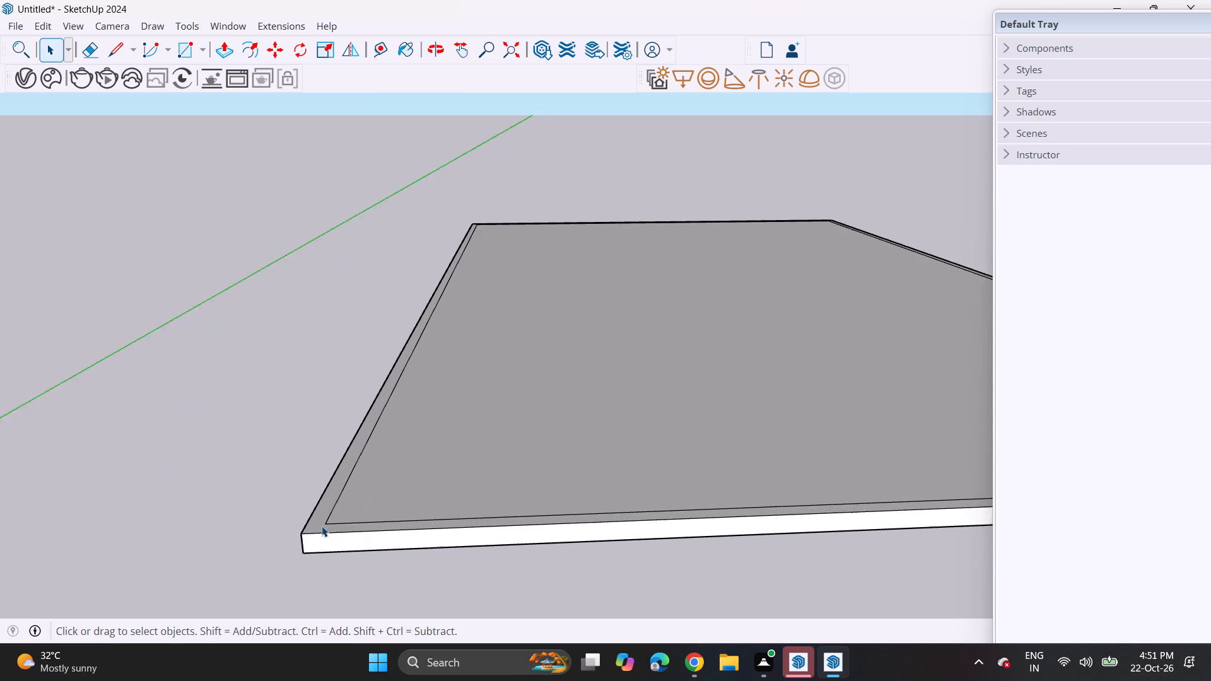
pyautogui.scroll(5, 321, 526)
pyautogui.scroll(-20, 319, 527)
pyautogui.scroll(-3, 319, 527)
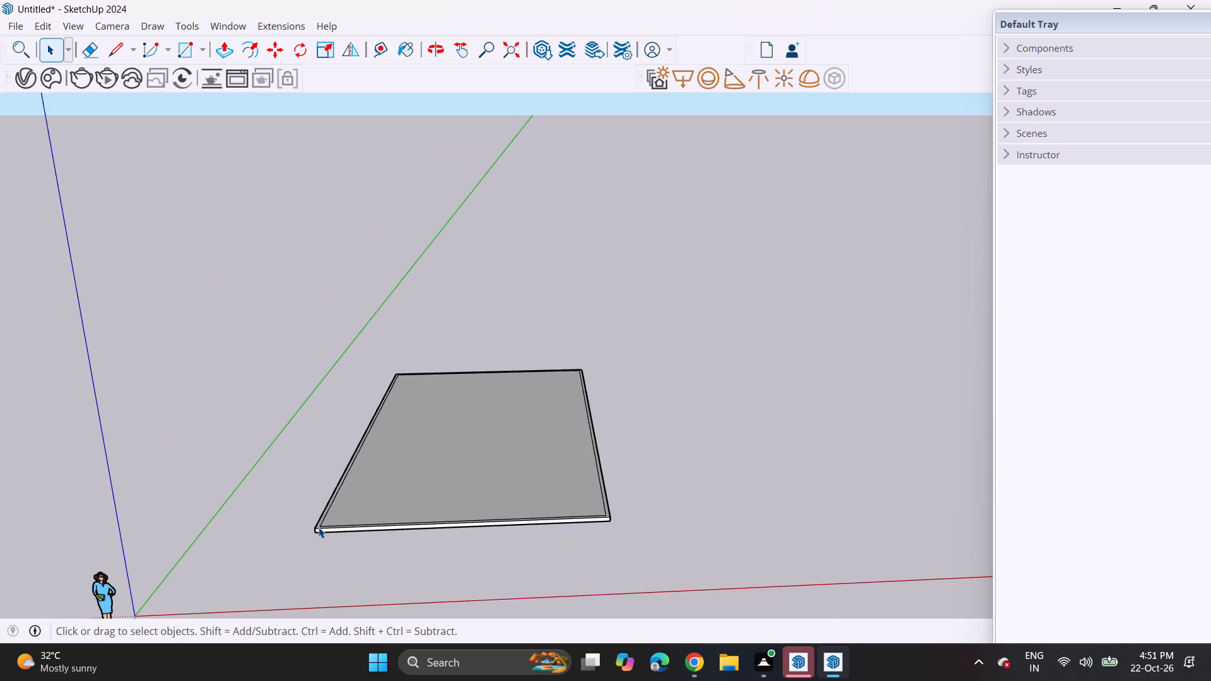
pyautogui.scroll(20, 319, 527)
pyautogui.scroll(7, 319, 527)
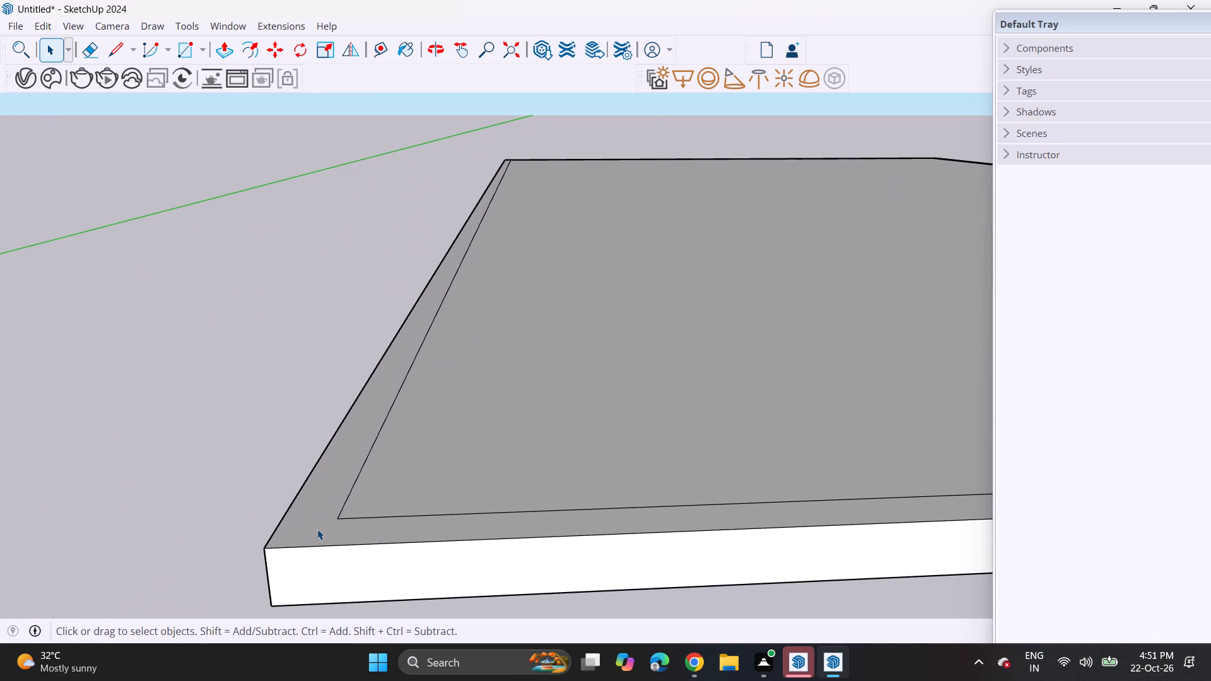
pyautogui.scroll(-12, 317, 530)
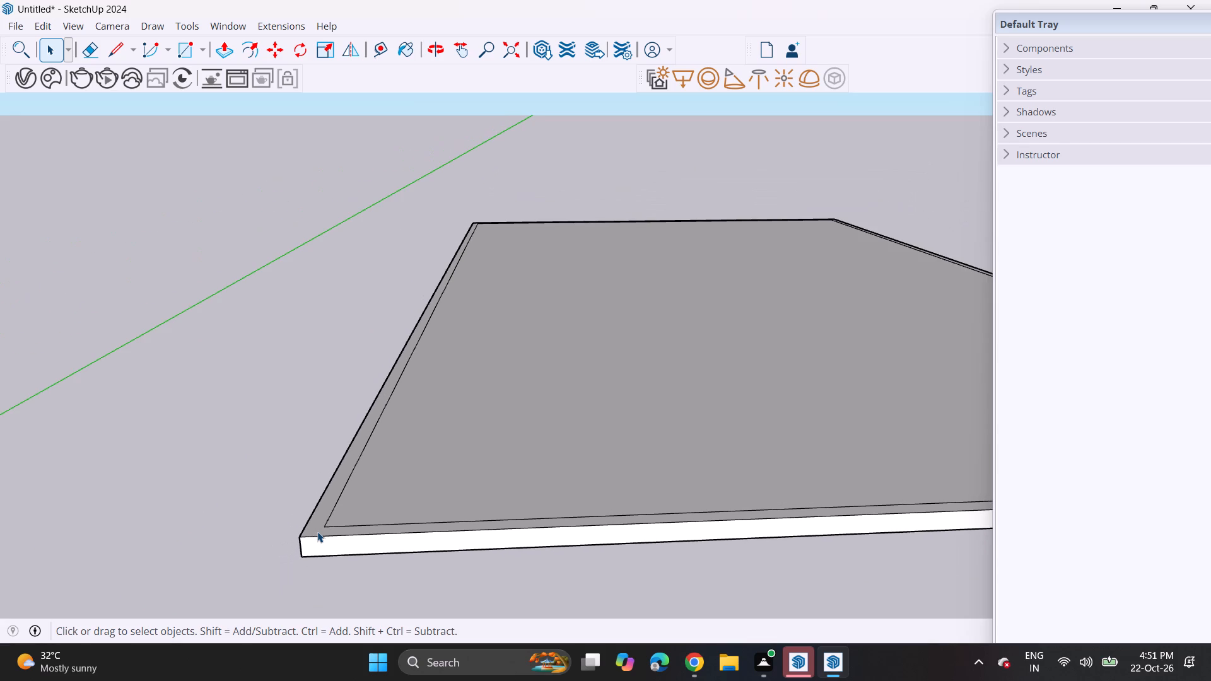
pyautogui.scroll(-11, 309, 535)
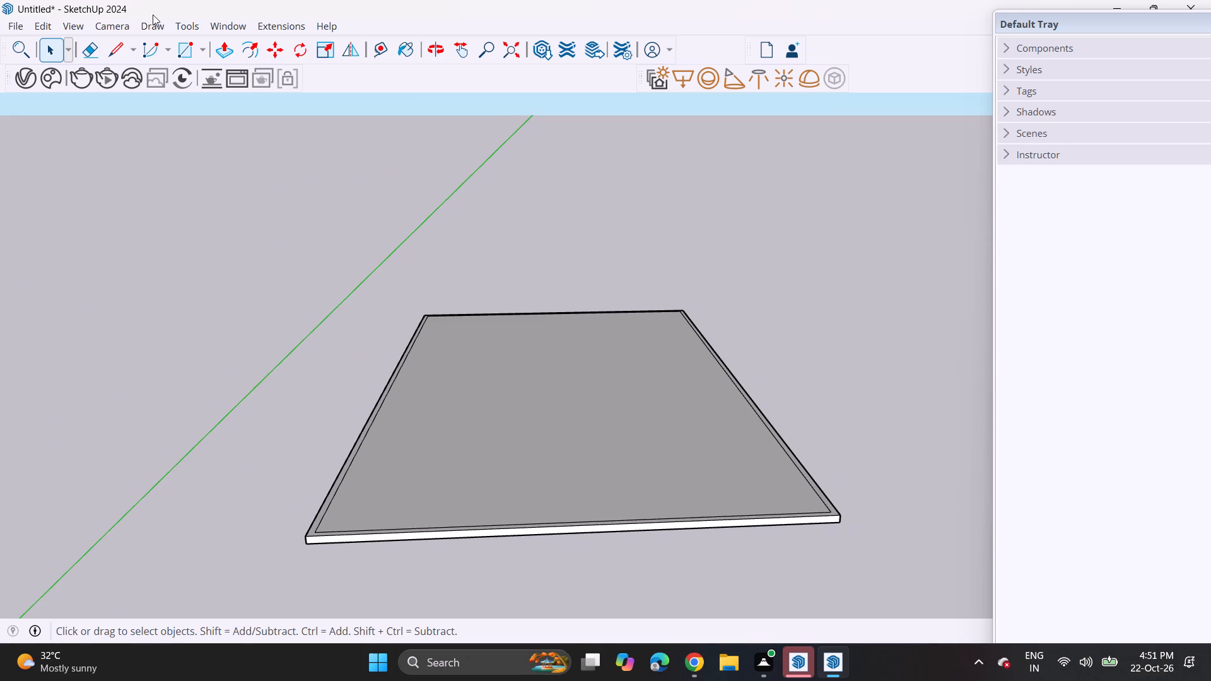
# Draw two perpendicular lines from the slab's long side to the front border, marking off a rectangular area at the corner nearest the origin.
pyautogui.click(116, 50)
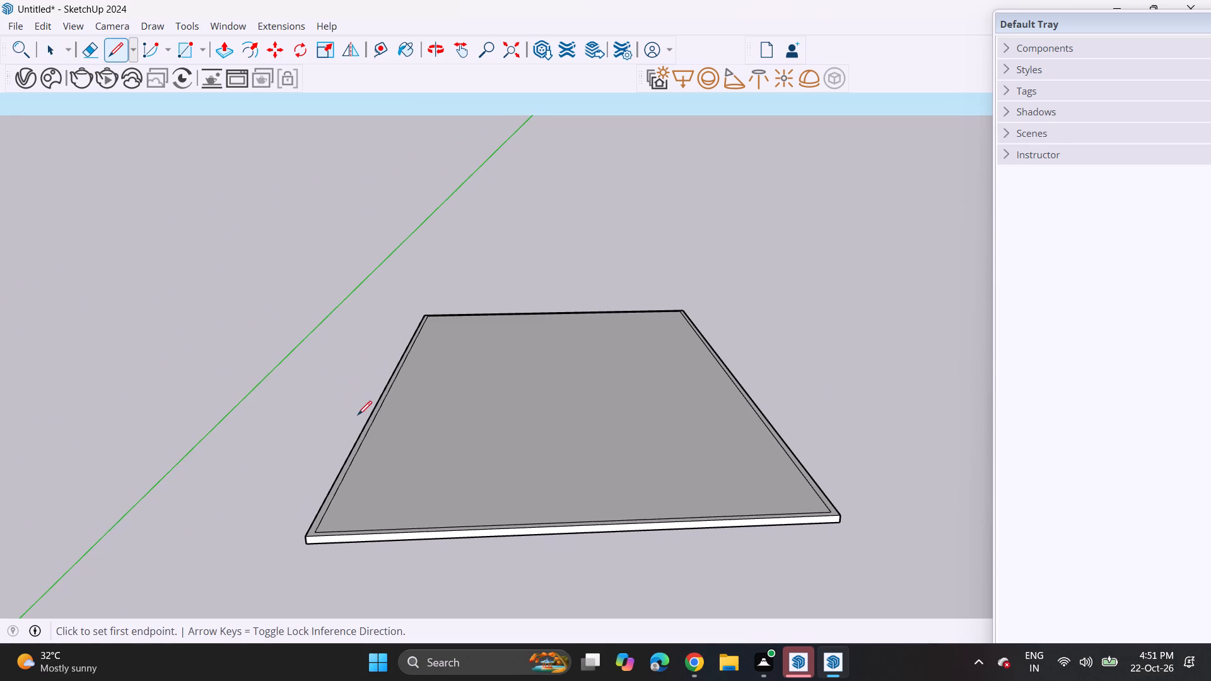
pyautogui.scroll(-5, 385, 434)
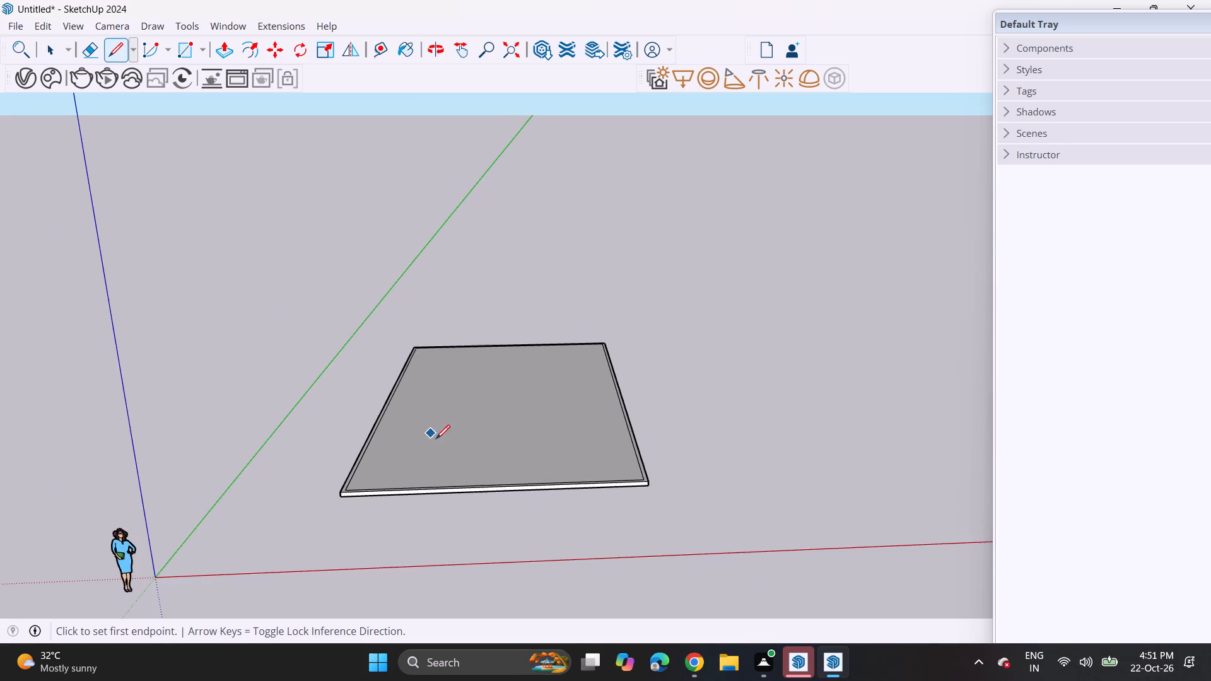
pyautogui.keyDown('shift'); pyautogui.moveTo(456, 446); pyautogui.dragTo(452, 385, button='middle'); pyautogui.keyUp('shift')
pyautogui.moveTo(455, 390); pyautogui.dragTo(446, 443, button='middle')
pyautogui.scroll(1, 455, 395)
pyautogui.scroll(4, 499, 451)
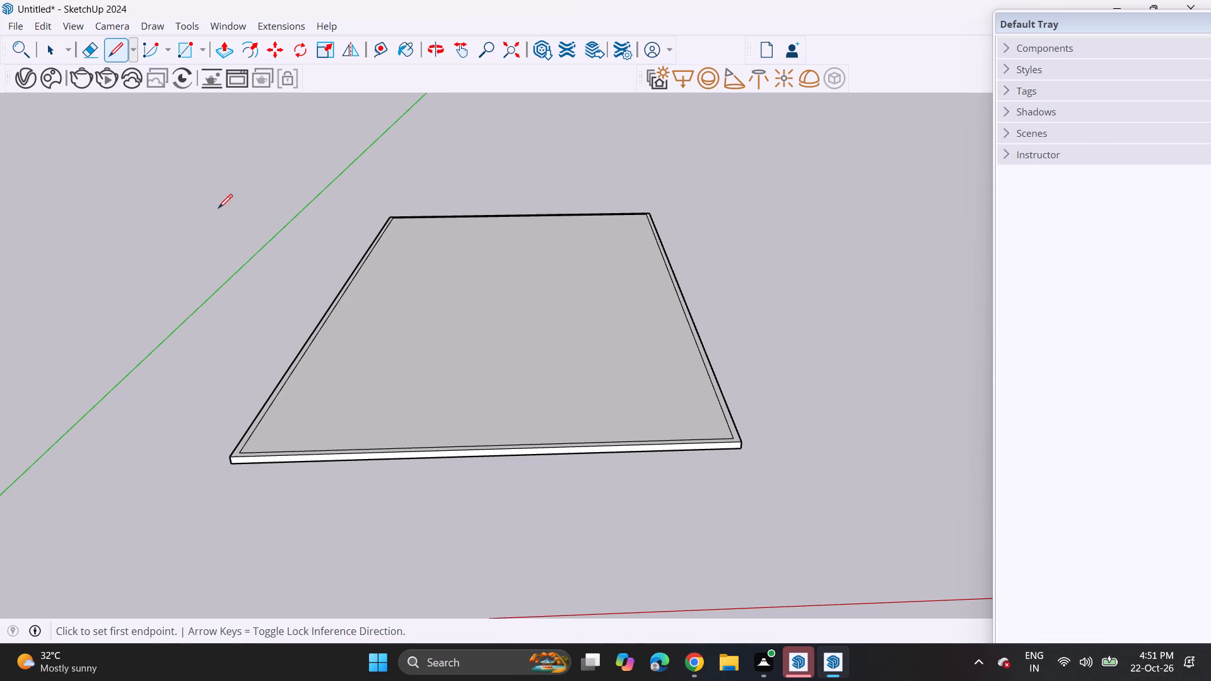
pyautogui.moveTo(508, 431); pyautogui.dragTo(493, 480, button='middle')
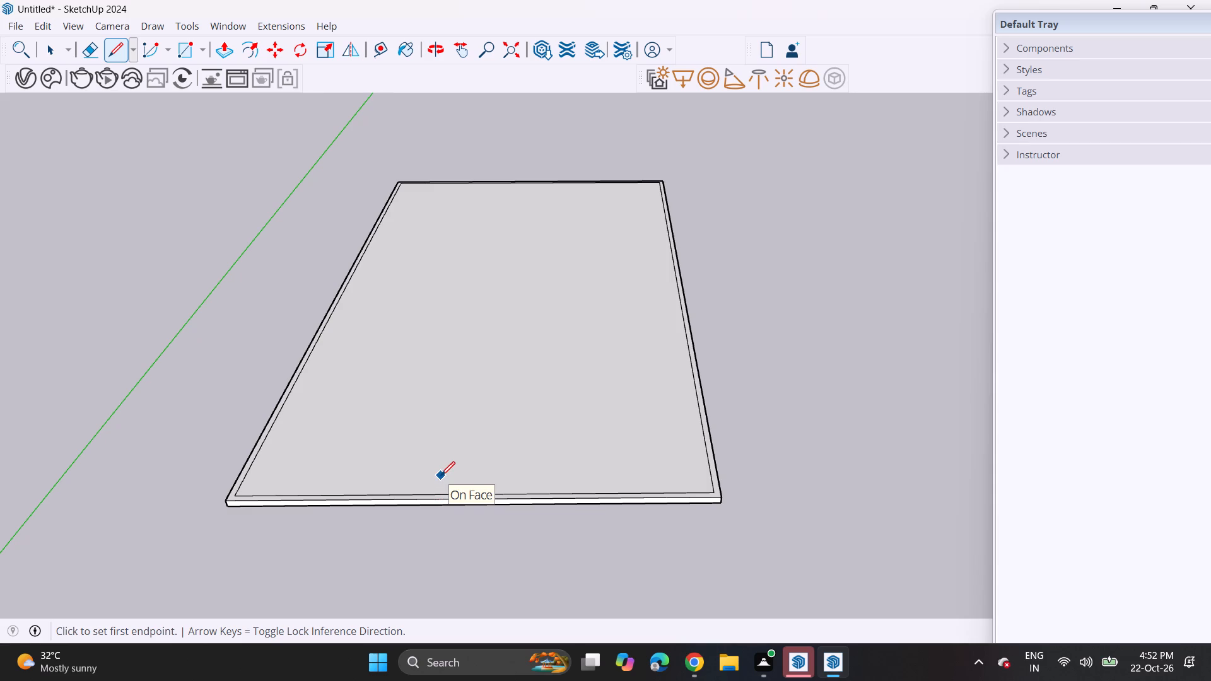
pyautogui.click(278, 402)
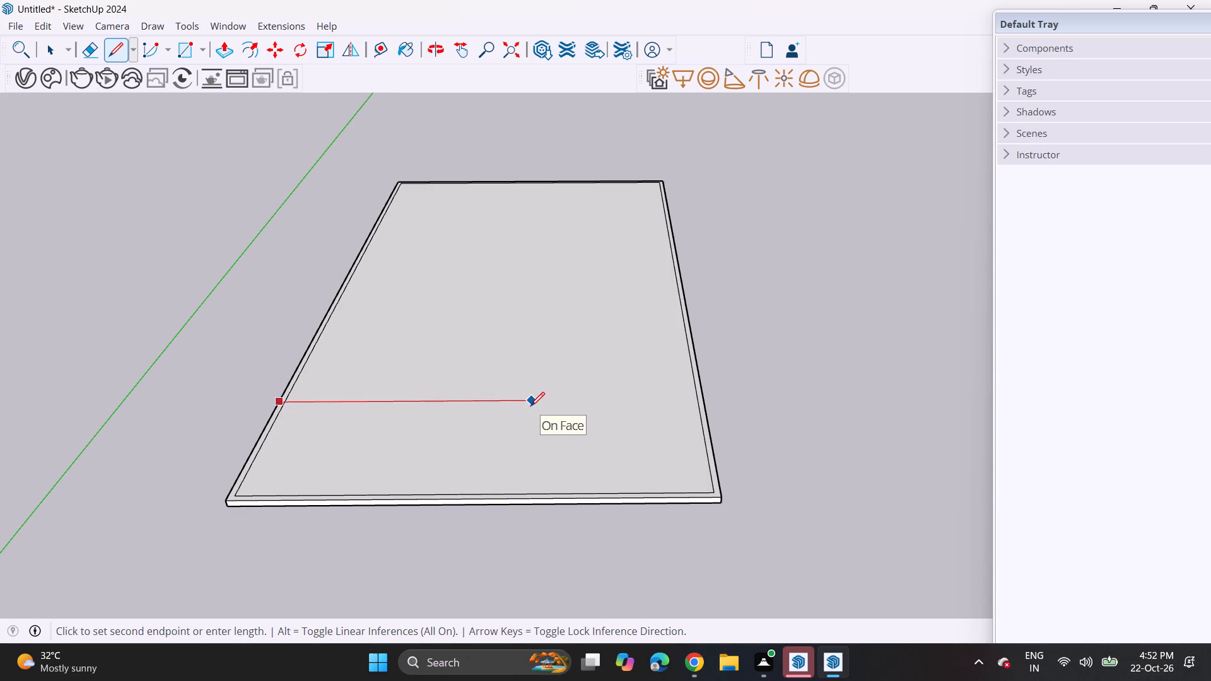
pyautogui.click(496, 405)
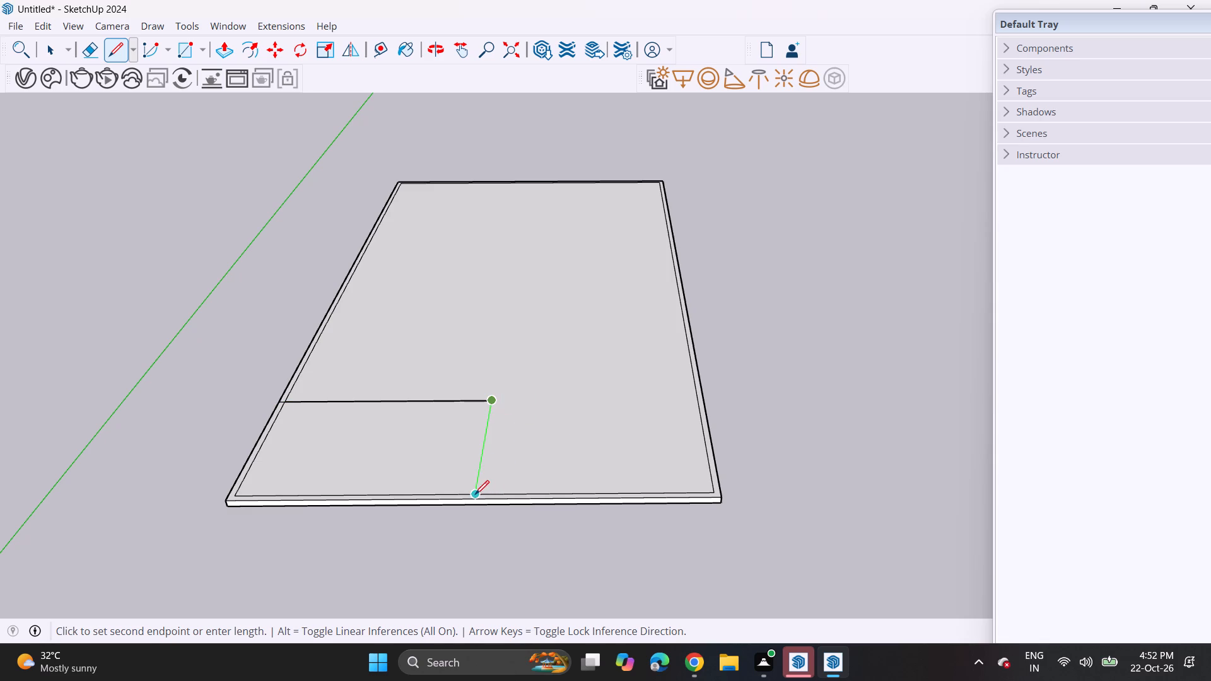
pyautogui.click(475, 494)
pyautogui.press('space')
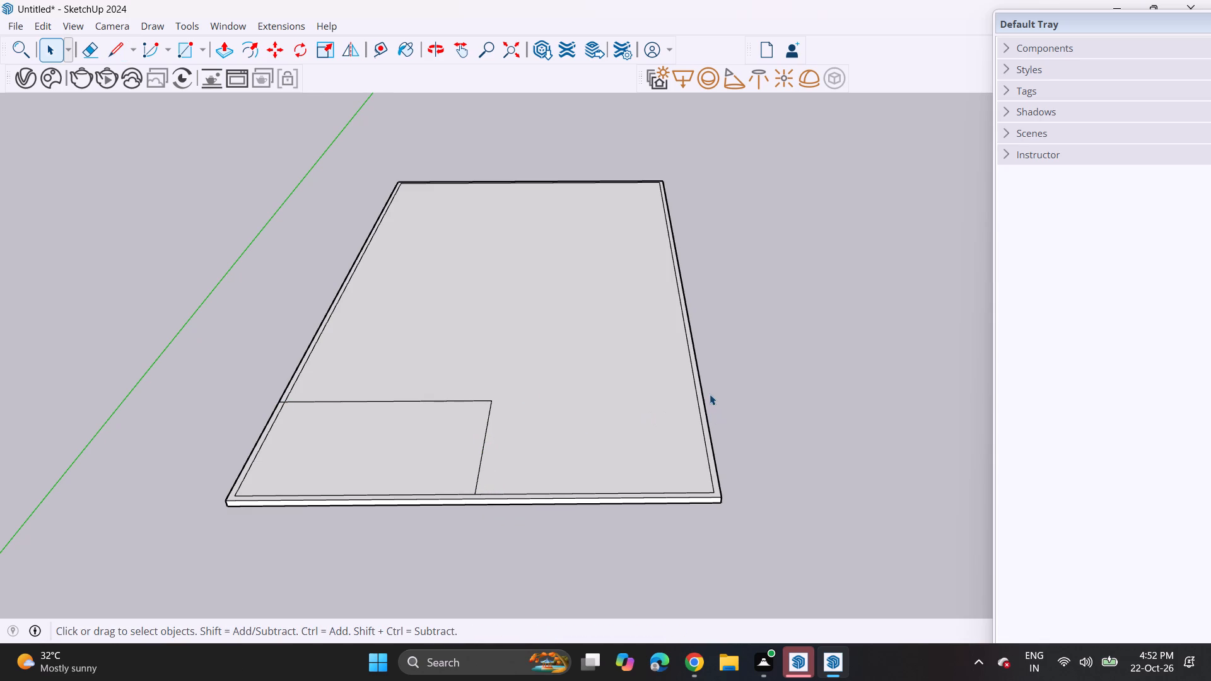
# Examine the base slab and its marked-off corner area from all sides, above and below.
pyautogui.moveTo(722, 453); pyautogui.dragTo(798, 410)
pyautogui.moveTo(739, 434); pyautogui.dragTo(817, 382)
pyautogui.scroll(1, 761, 376)
pyautogui.scroll(-1, 676, 399)
pyautogui.moveTo(674, 402); pyautogui.dragTo(784, 373, button='middle')
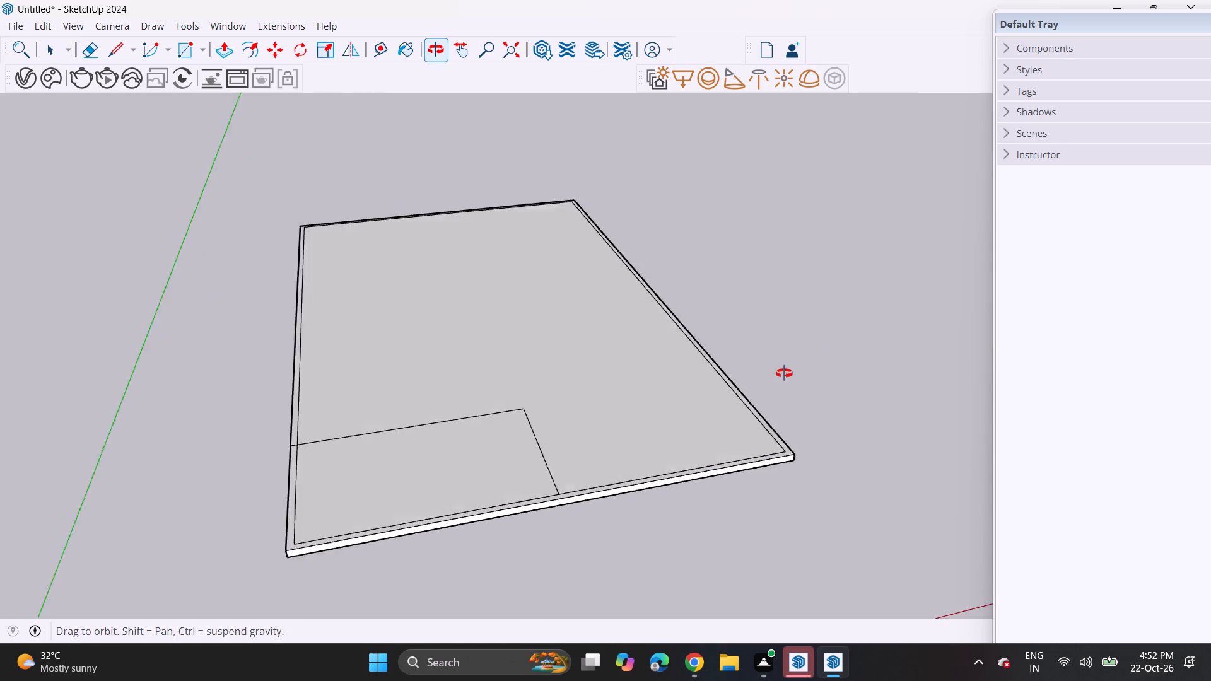
pyautogui.moveTo(784, 373); pyautogui.dragTo(785, 373, button='middle')
pyautogui.scroll(1, 785, 373)
pyautogui.moveTo(596, 425); pyautogui.dragTo(771, 370, button='middle')
pyautogui.moveTo(759, 382); pyautogui.dragTo(491, 500, button='middle')
pyautogui.moveTo(707, 364); pyautogui.dragTo(516, 427, button='middle')
pyautogui.scroll(1, 516, 427)
pyautogui.moveTo(648, 399); pyautogui.dragTo(521, 460, button='middle')
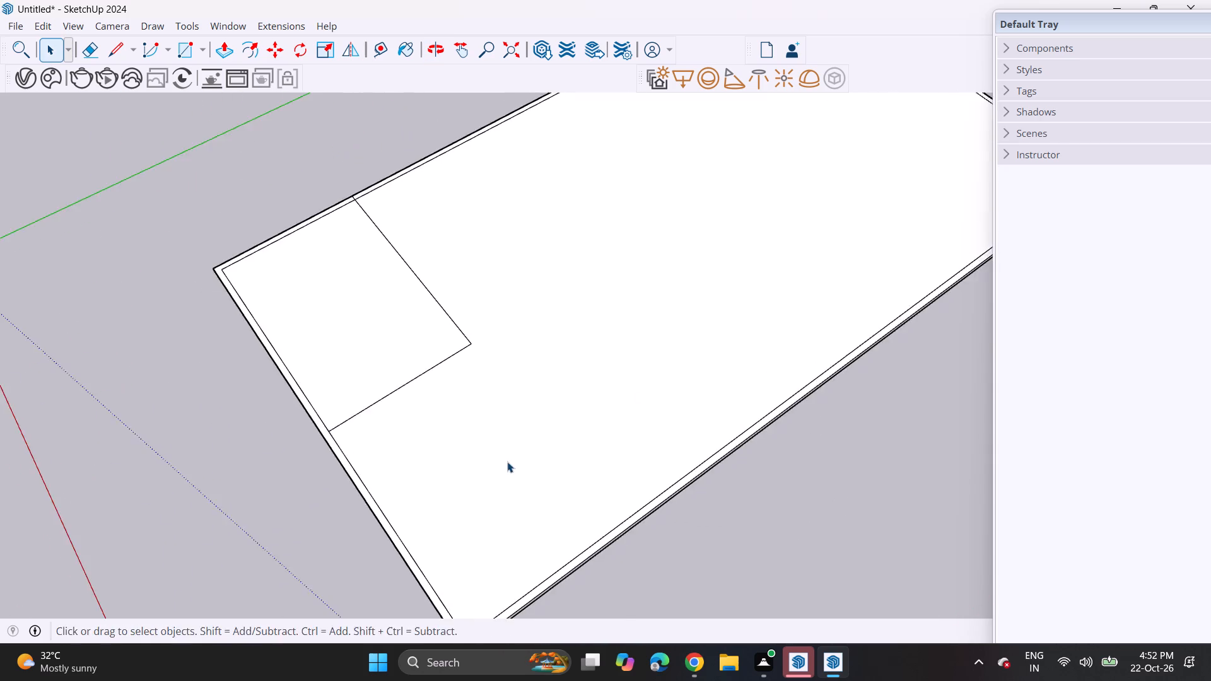
pyautogui.moveTo(516, 469); pyautogui.dragTo(652, 381, button='middle')
pyautogui.moveTo(615, 438); pyautogui.dragTo(691, 342, button='middle')
pyautogui.scroll(1, 692, 342)
pyautogui.moveTo(657, 418); pyautogui.dragTo(747, 308, button='middle')
pyautogui.scroll(1, 722, 377)
pyautogui.scroll(-10, 722, 385)
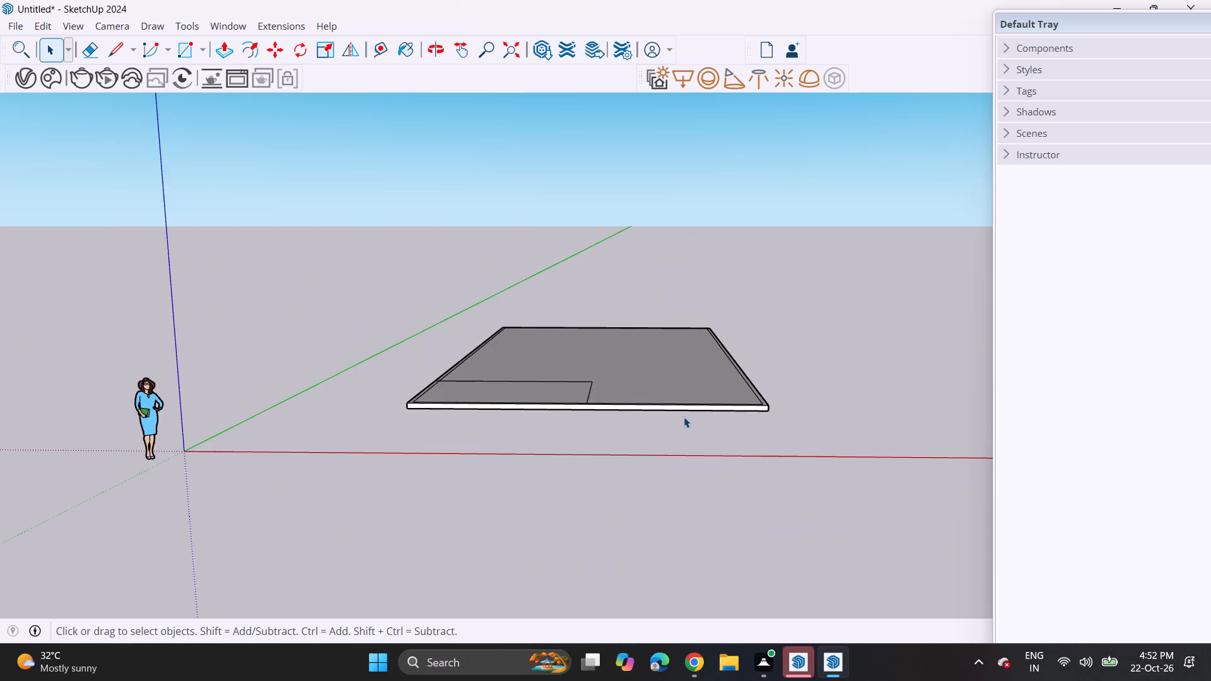
pyautogui.moveTo(682, 417); pyautogui.dragTo(684, 490, button='middle')
pyautogui.moveTo(742, 352); pyautogui.dragTo(756, 347)
pyautogui.moveTo(696, 373); pyautogui.dragTo(813, 335)
pyautogui.moveTo(719, 379); pyautogui.dragTo(821, 340)
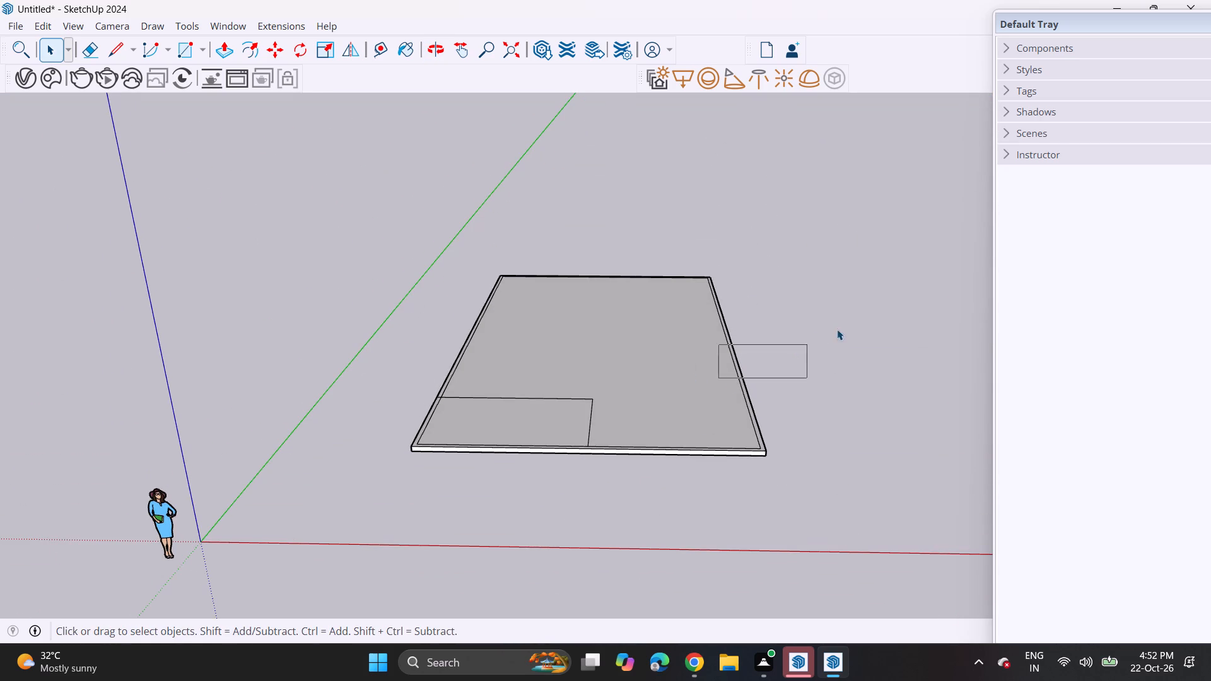
pyautogui.moveTo(710, 378); pyautogui.dragTo(778, 368)
pyautogui.moveTo(784, 363); pyautogui.dragTo(694, 405, button='middle')
pyautogui.scroll(1, 694, 405)
pyautogui.moveTo(717, 399); pyautogui.dragTo(783, 361, button='middle')
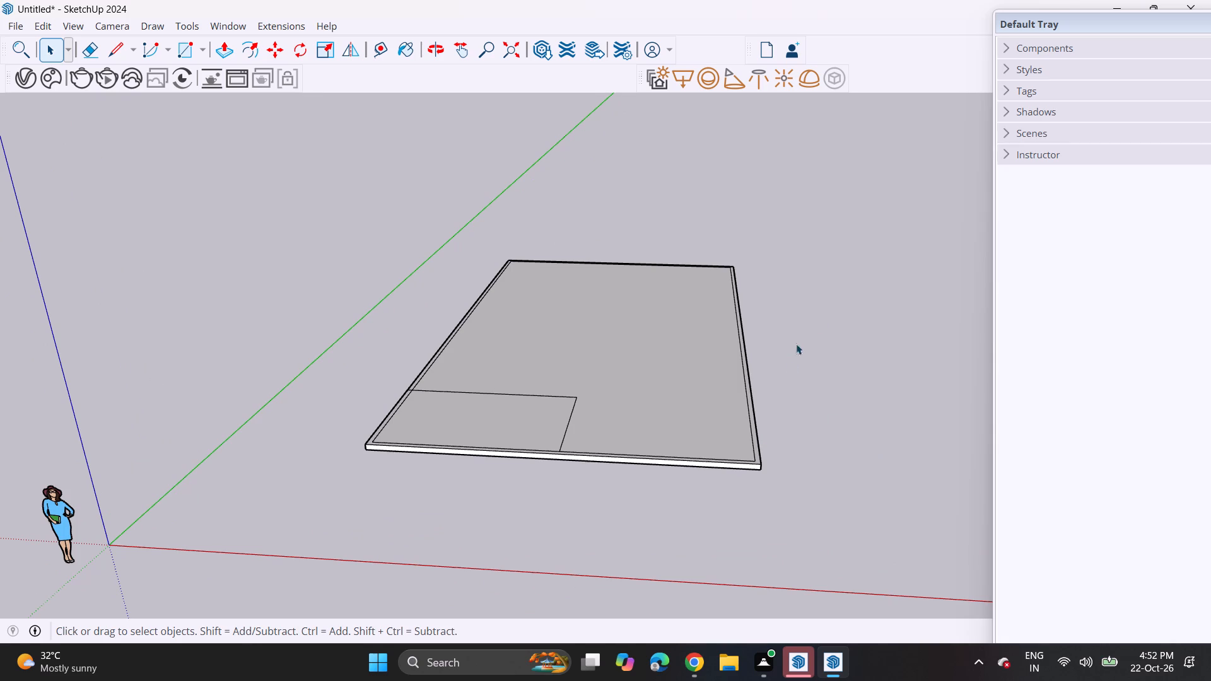
pyautogui.moveTo(817, 315); pyautogui.dragTo(743, 366, button='middle')
pyautogui.scroll(-1, 805, 318)
pyautogui.moveTo(677, 400); pyautogui.dragTo(845, 289, button='middle')
pyautogui.scroll(1, 932, 239)
pyautogui.moveTo(361, 561); pyautogui.dragTo(717, 380, button='middle')
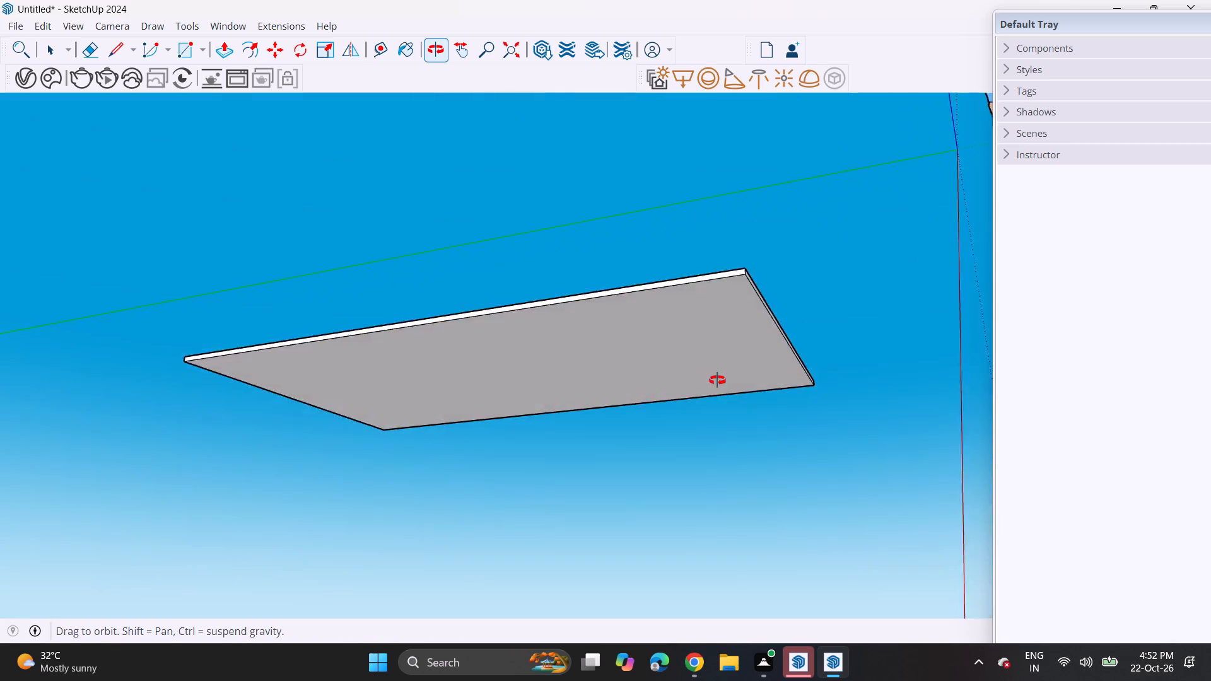
pyautogui.moveTo(717, 380); pyautogui.dragTo(397, 562, button='middle')
pyautogui.moveTo(568, 443); pyautogui.dragTo(378, 497, button='middle')
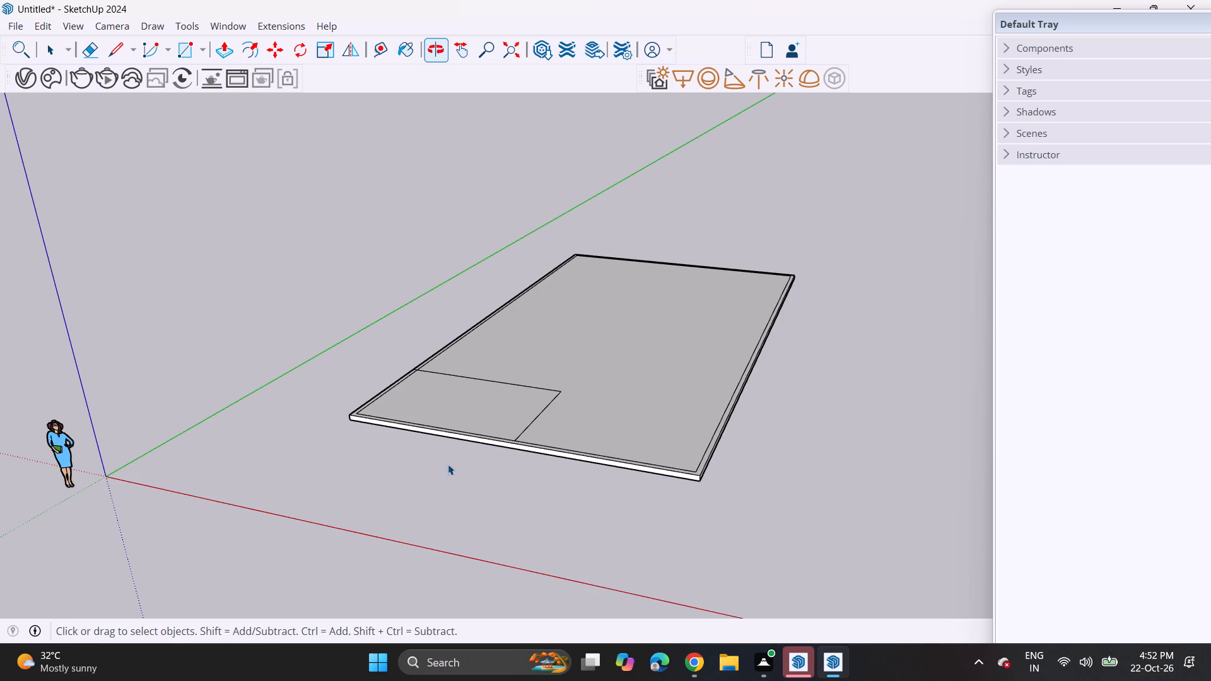
pyautogui.moveTo(491, 445); pyautogui.dragTo(308, 315, button='middle')
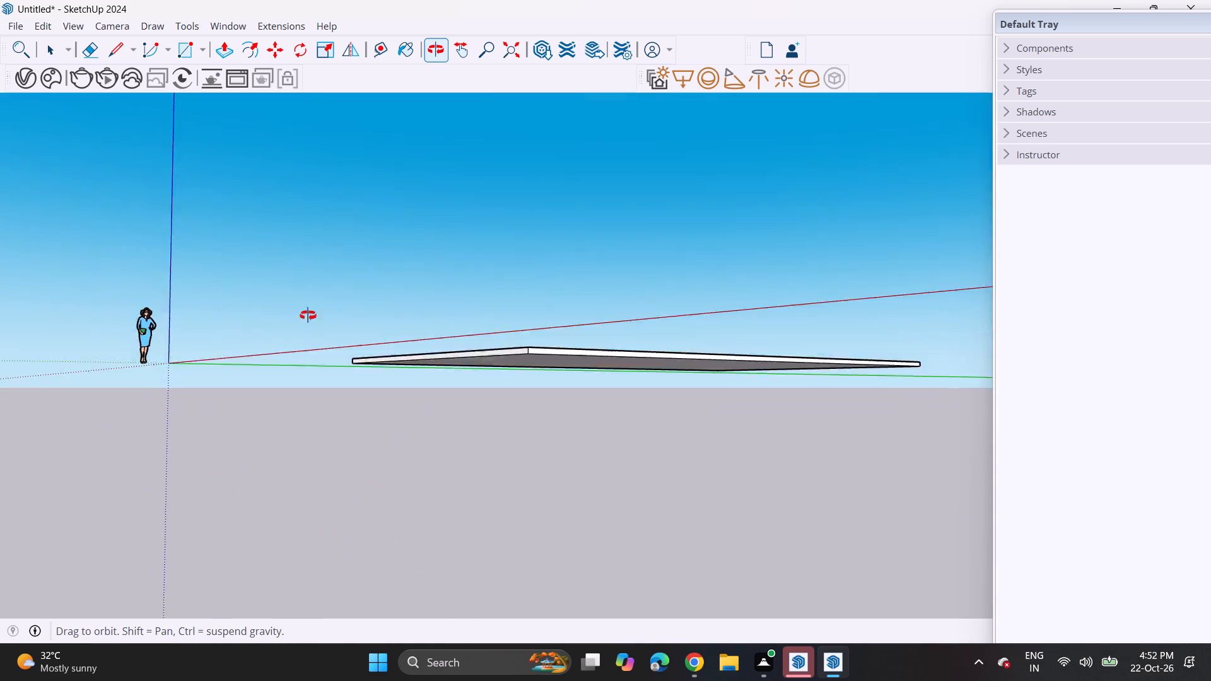
pyautogui.moveTo(308, 315); pyautogui.dragTo(155, 387, button='middle')
pyautogui.scroll(-1, 233, 383)
pyautogui.moveTo(280, 379); pyautogui.dragTo(227, 367, button='middle')
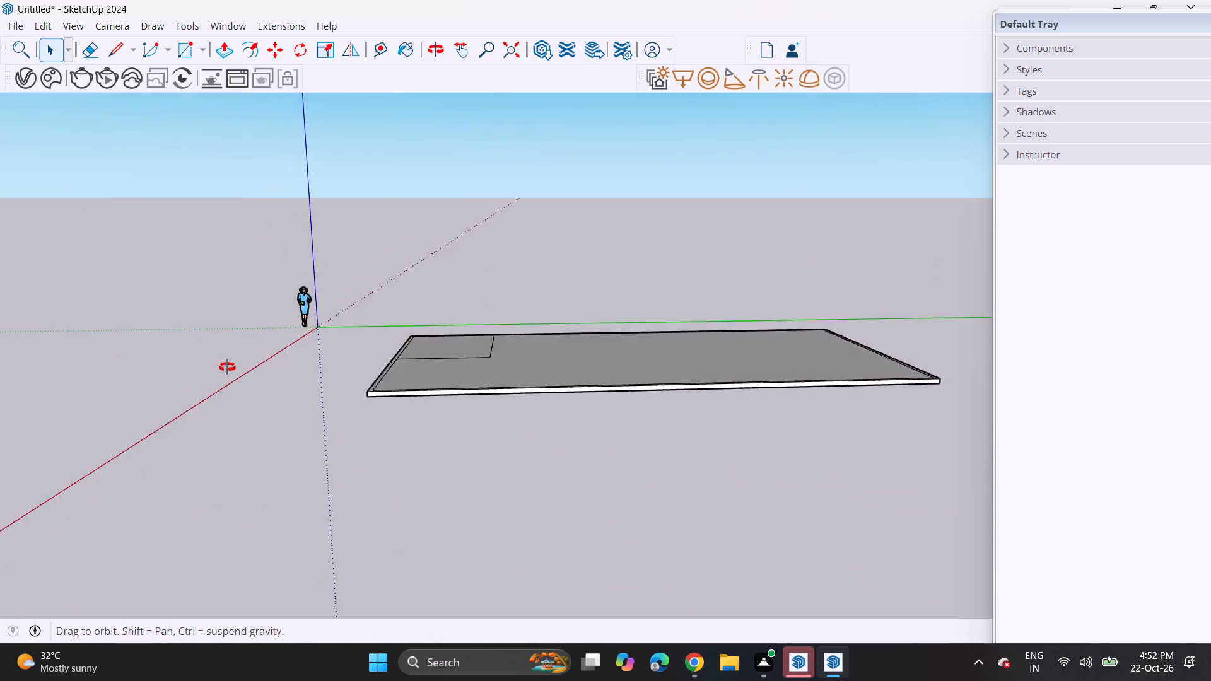
pyautogui.moveTo(227, 367); pyautogui.dragTo(0, 469, button='middle')
pyautogui.moveTo(524, 361); pyautogui.dragTo(255, 404, button='middle')
pyautogui.moveTo(712, 313); pyautogui.dragTo(489, 348, button='middle')
pyautogui.moveTo(556, 325); pyautogui.dragTo(474, 354, button='middle')
pyautogui.moveTo(471, 347); pyautogui.dragTo(581, 362, button='middle')
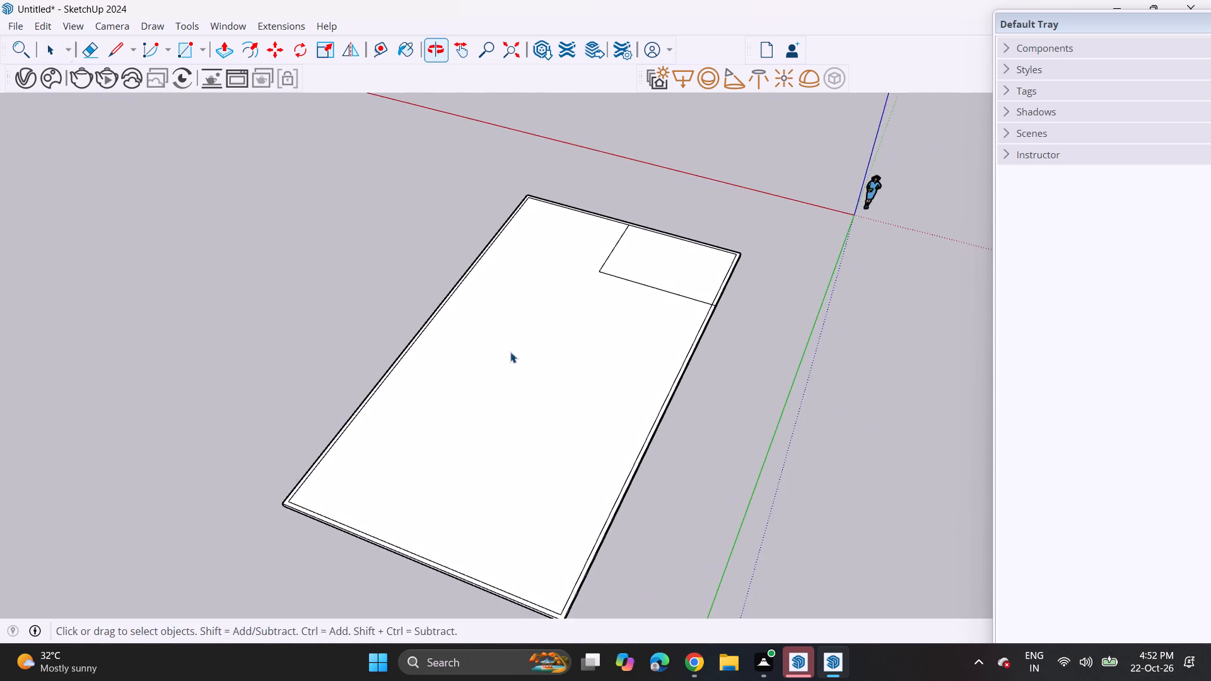
# Examine the base slab from above, edge-on and underneath, including its plain underside.
pyautogui.moveTo(445, 363); pyautogui.dragTo(619, 344, button='middle')
pyautogui.moveTo(483, 340); pyautogui.dragTo(630, 335, button='middle')
pyautogui.moveTo(515, 353); pyautogui.dragTo(623, 364, button='middle')
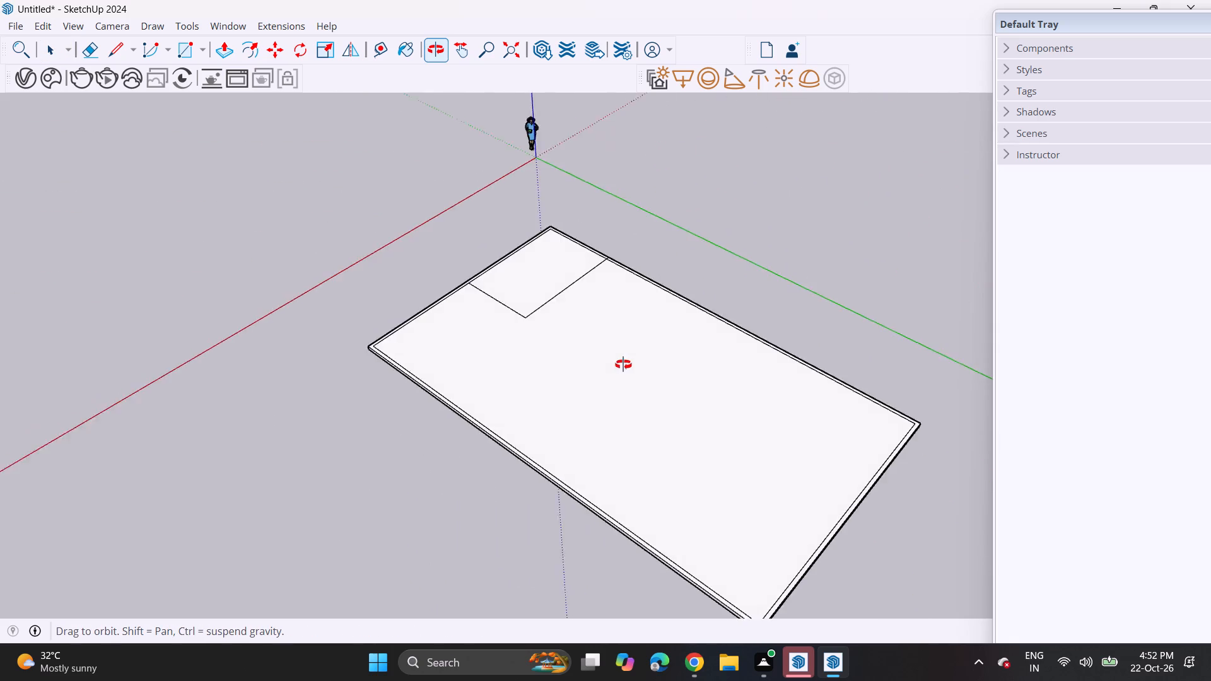
pyautogui.moveTo(623, 364); pyautogui.dragTo(534, 194, button='middle')
pyautogui.moveTo(629, 422); pyautogui.dragTo(712, 457, button='middle')
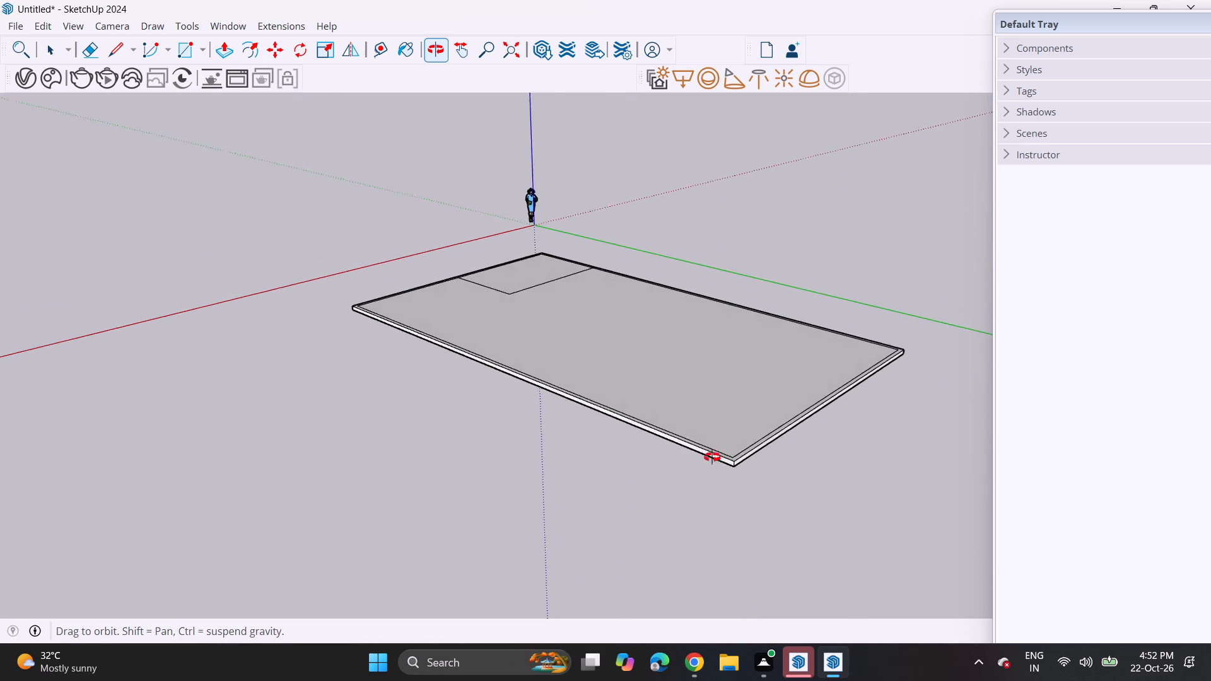
pyautogui.moveTo(712, 457); pyautogui.dragTo(714, 457, button='middle')
pyautogui.moveTo(534, 416); pyautogui.dragTo(660, 433, button='middle')
pyautogui.moveTo(551, 426); pyautogui.dragTo(758, 402, button='middle')
pyautogui.moveTo(591, 243); pyautogui.dragTo(625, 300, button='middle')
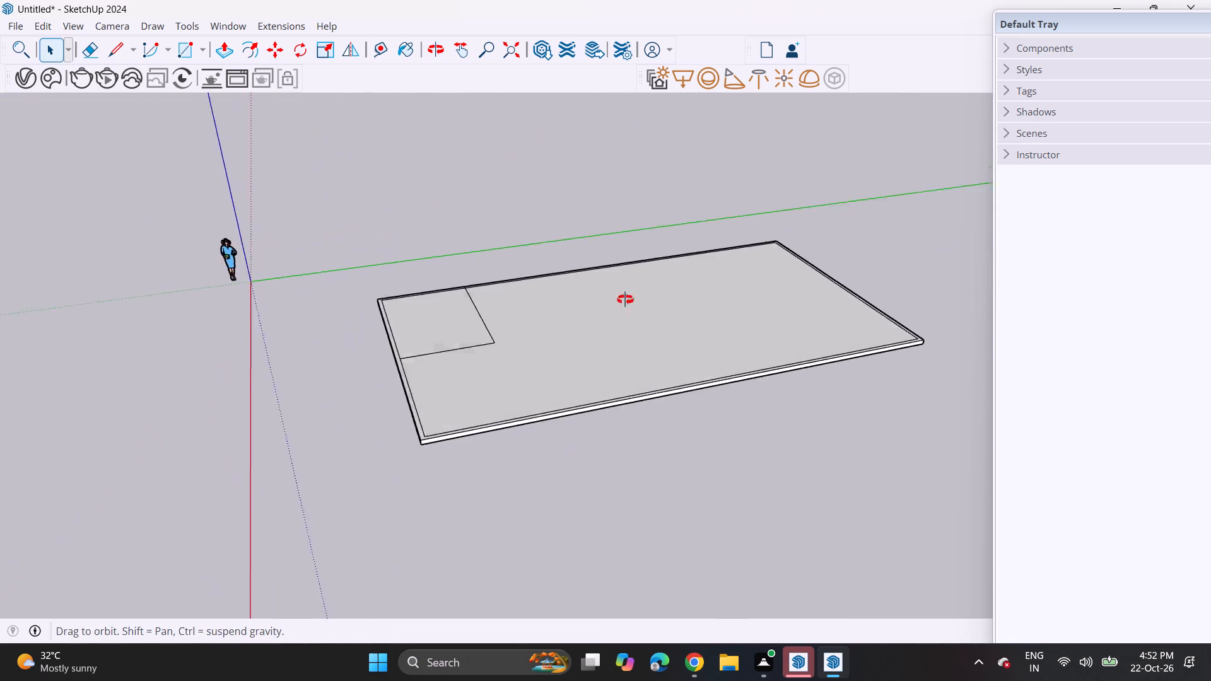
pyautogui.moveTo(625, 300); pyautogui.dragTo(675, 591, button='middle')
pyautogui.moveTo(714, 415); pyautogui.dragTo(486, 641, button='middle')
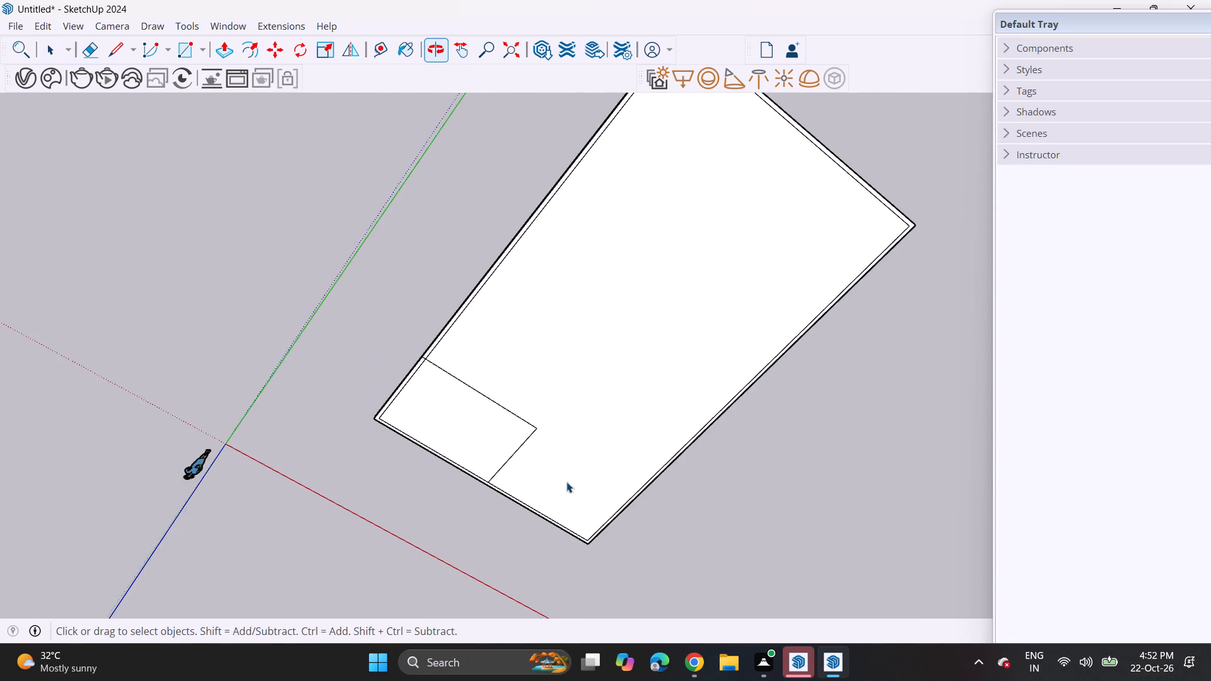
pyautogui.moveTo(566, 424); pyautogui.dragTo(669, 530, button='middle')
pyautogui.moveTo(653, 390); pyautogui.dragTo(655, 541, button='middle')
pyautogui.moveTo(660, 404); pyautogui.dragTo(660, 447, button='middle')
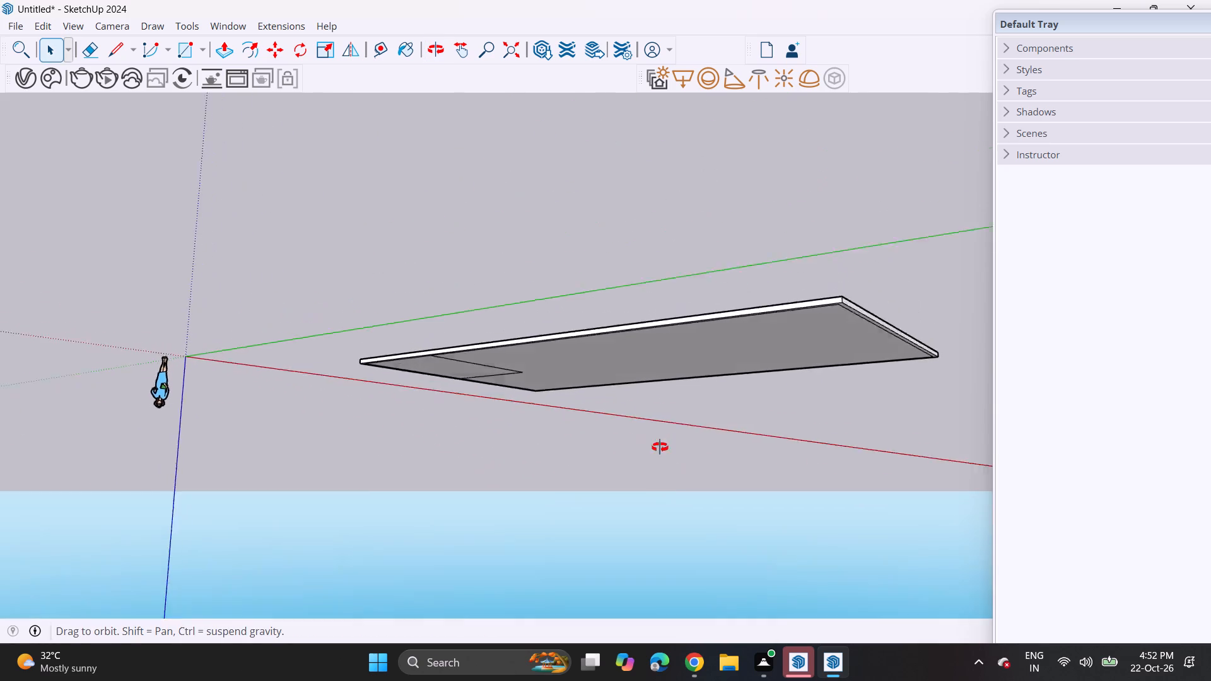
pyautogui.moveTo(660, 447); pyautogui.dragTo(646, 536, button='middle')
pyautogui.moveTo(656, 385); pyautogui.dragTo(652, 496, button='middle')
pyautogui.moveTo(701, 366); pyautogui.dragTo(677, 467, button='middle')
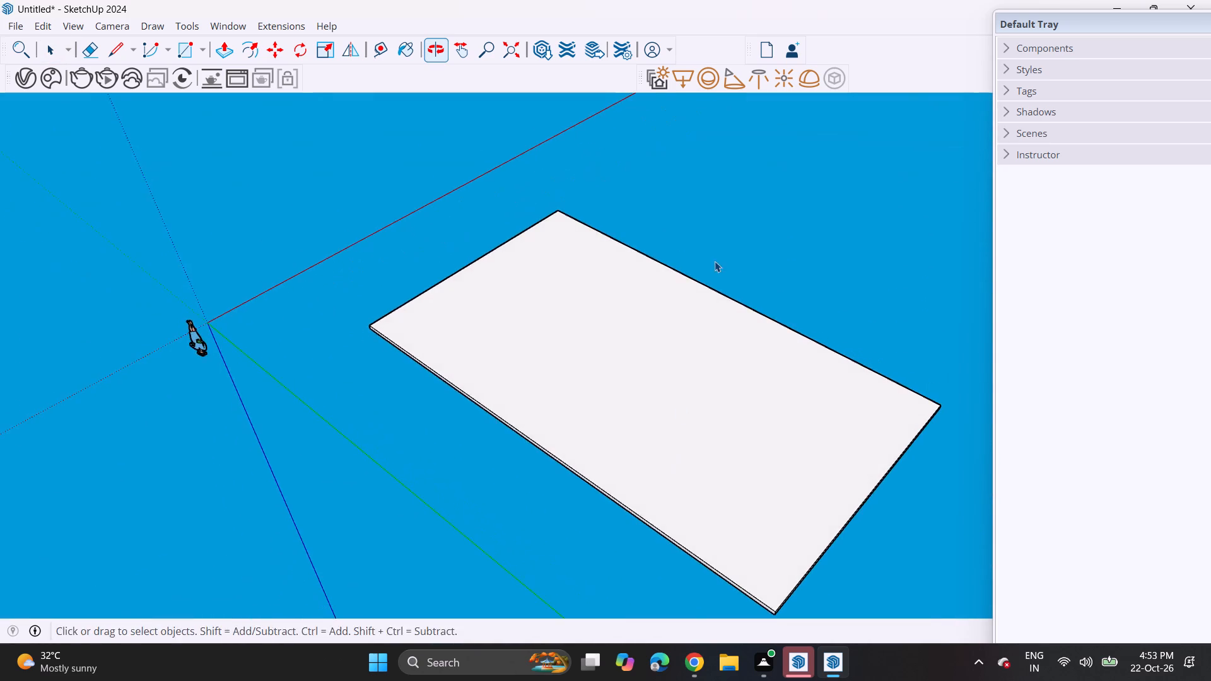
pyautogui.moveTo(715, 261); pyautogui.dragTo(585, 517, button='middle')
pyautogui.moveTo(898, 184); pyautogui.dragTo(517, 530, button='middle')
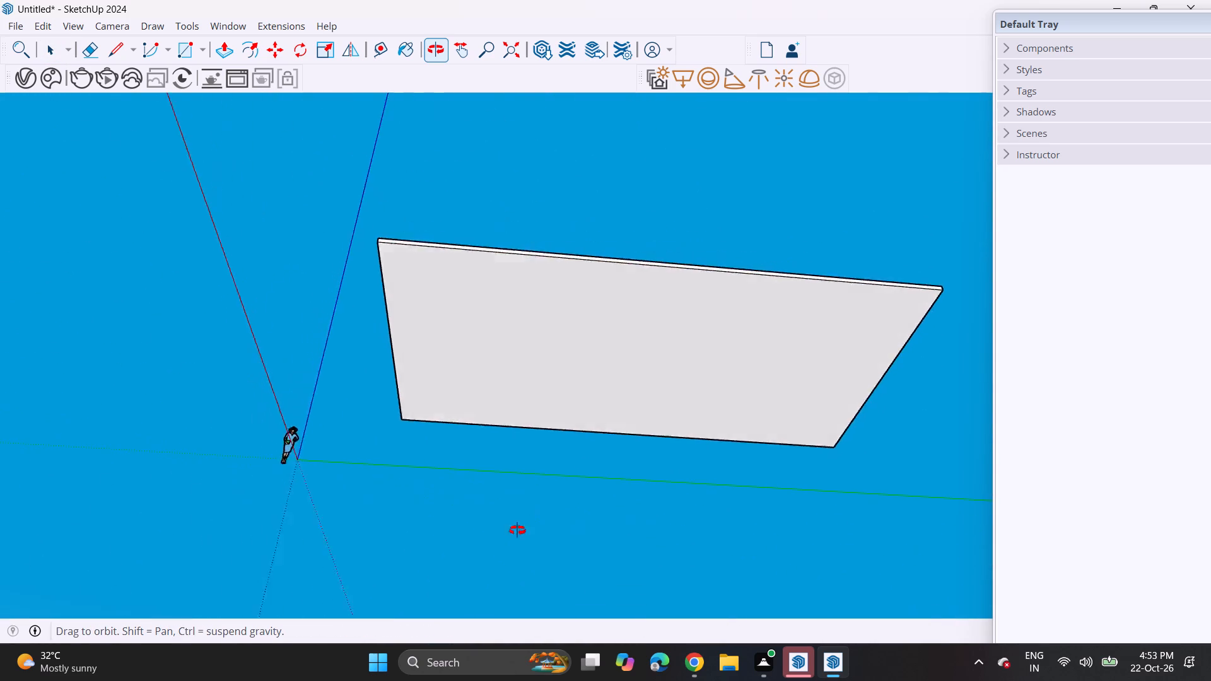
pyautogui.moveTo(517, 530); pyautogui.dragTo(499, 571, button='middle')
pyautogui.moveTo(734, 206); pyautogui.dragTo(594, 443, button='middle')
pyautogui.moveTo(813, 212); pyautogui.dragTo(697, 309, button='middle')
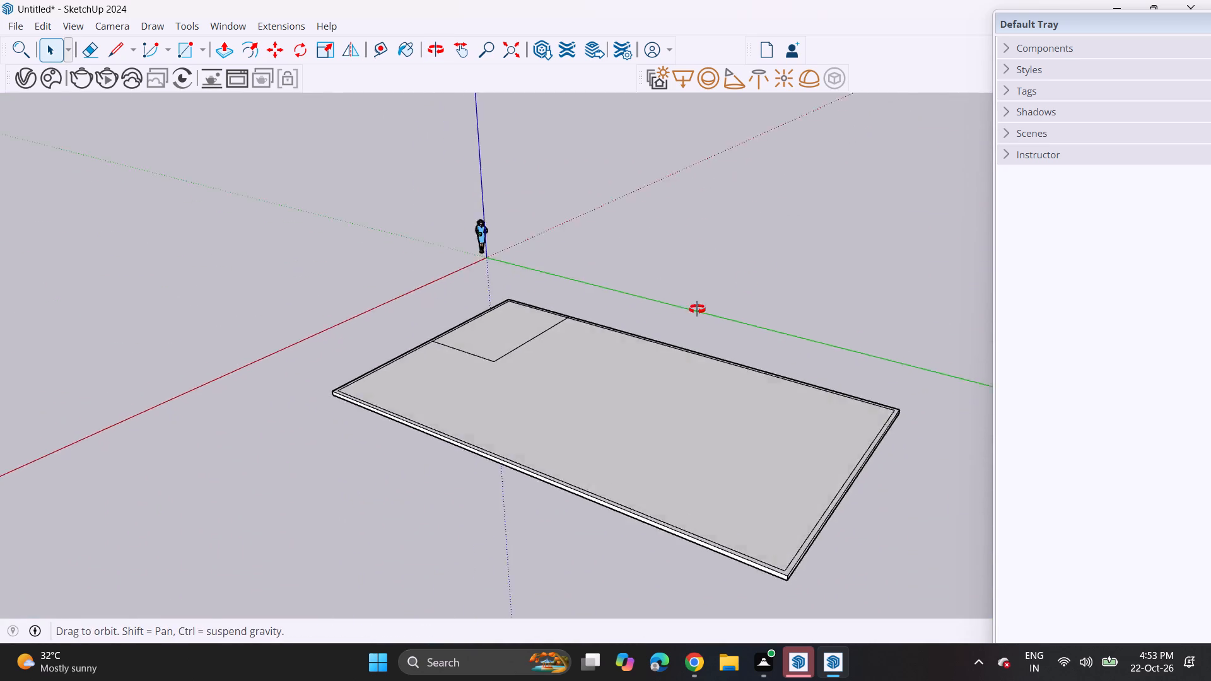
# Examine the slab's bordered top face and the rectangular area marked off near the origin from several sides and heights.
pyautogui.moveTo(697, 309); pyautogui.dragTo(612, 347, button='middle')
pyautogui.moveTo(809, 211); pyautogui.dragTo(788, 161, button='middle')
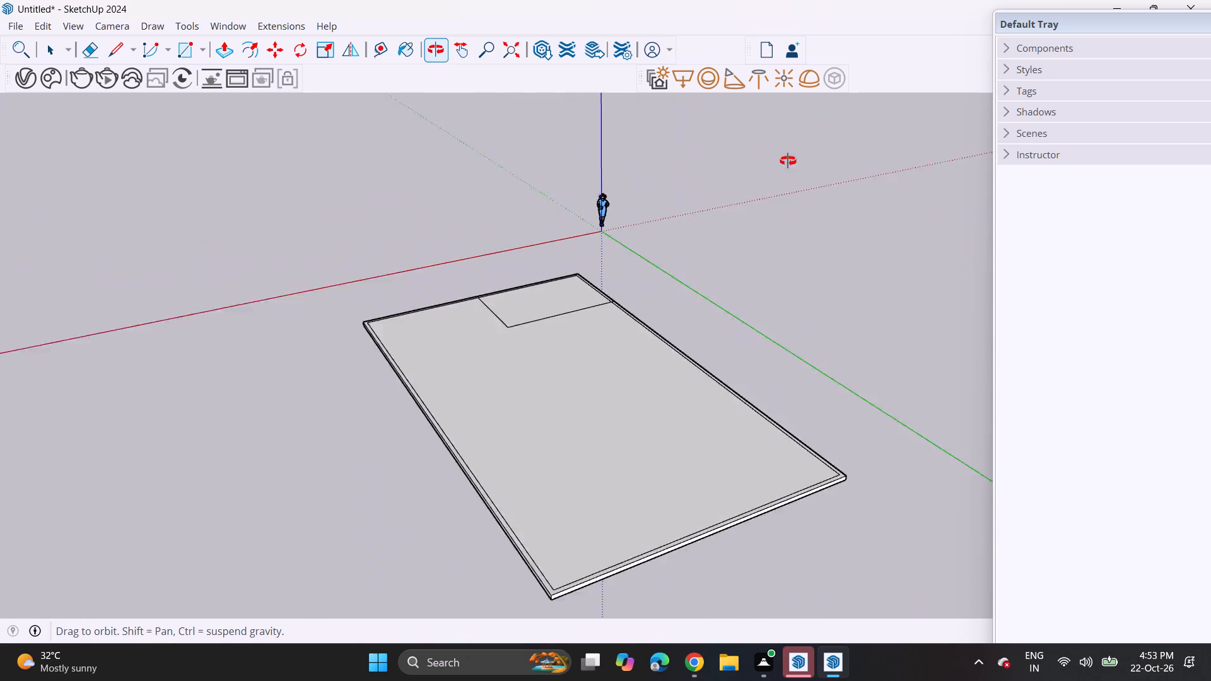
pyautogui.moveTo(788, 161); pyautogui.dragTo(956, 128, button='middle')
pyautogui.moveTo(447, 323); pyautogui.dragTo(760, 353, button='middle')
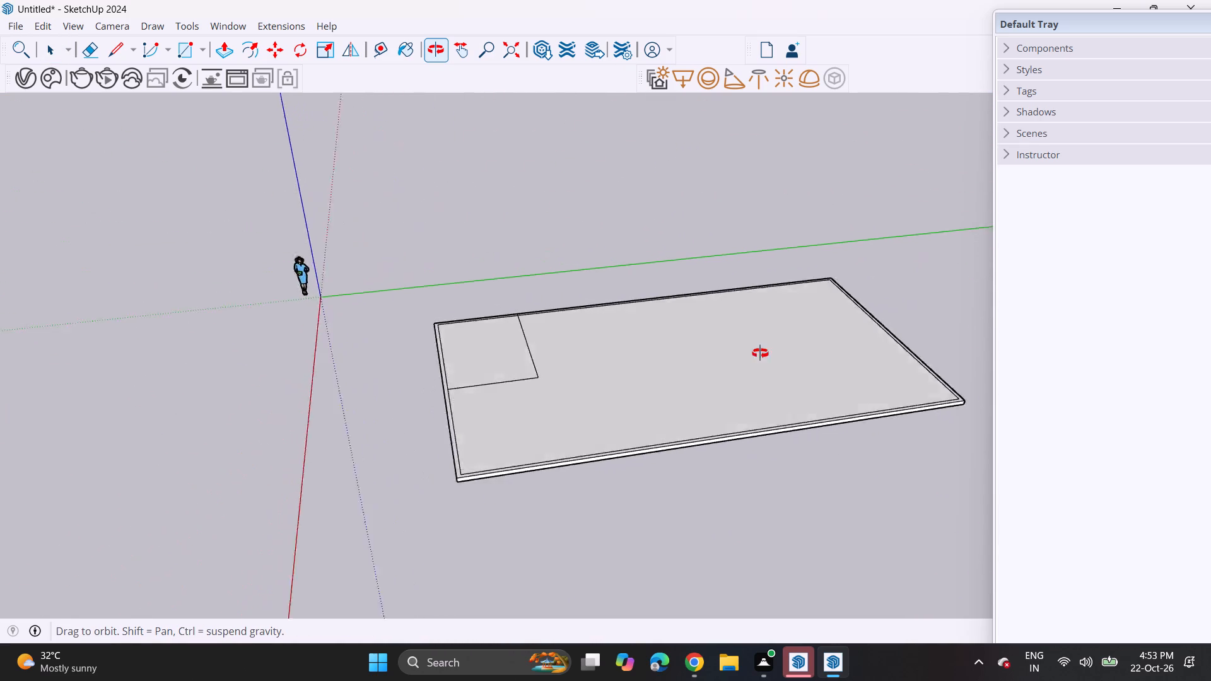
pyautogui.moveTo(760, 353); pyautogui.dragTo(820, 336, button='middle')
pyautogui.moveTo(758, 293); pyautogui.dragTo(912, 275, button='middle')
pyautogui.moveTo(860, 337); pyautogui.dragTo(798, 343, button='middle')
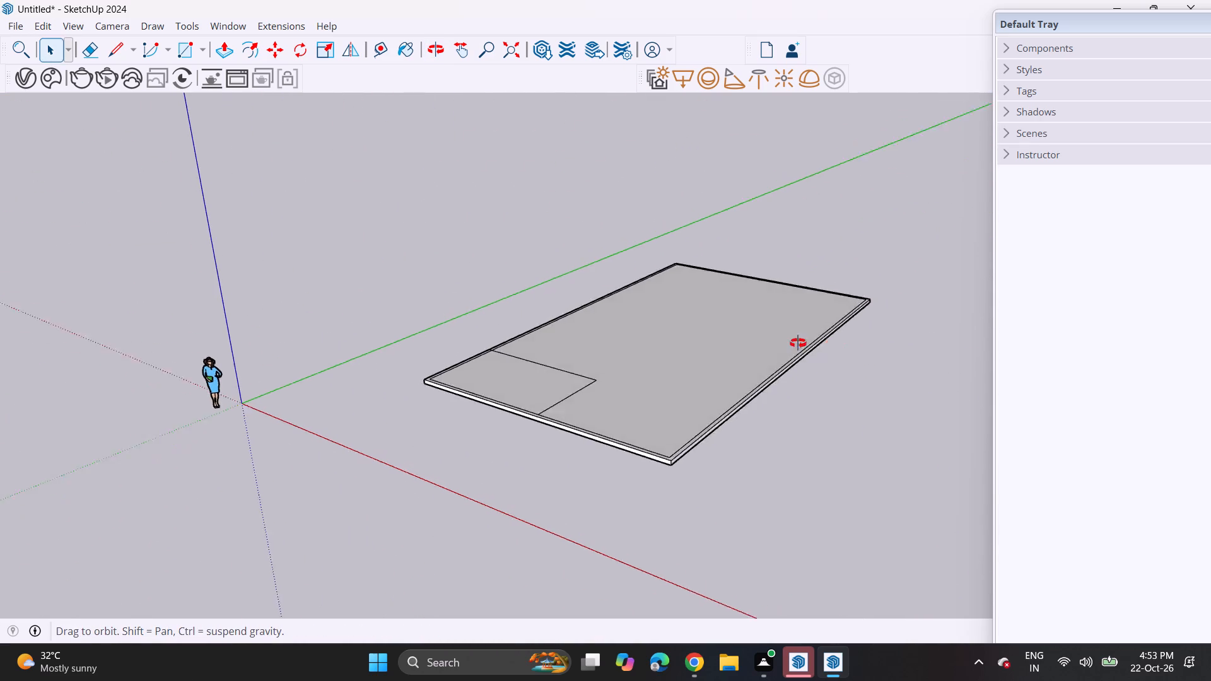
pyautogui.moveTo(798, 343); pyautogui.dragTo(617, 344, button='middle')
pyautogui.moveTo(720, 334); pyautogui.dragTo(501, 368, button='middle')
pyautogui.moveTo(971, 137); pyautogui.dragTo(645, 232, button='middle')
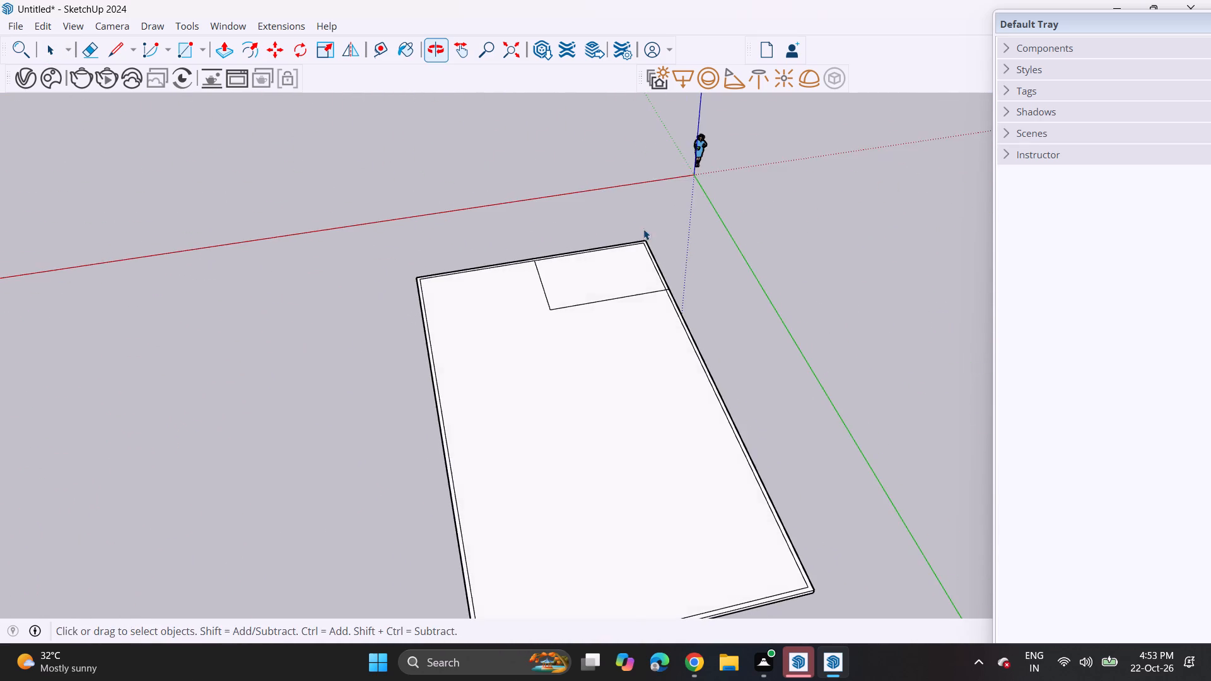
pyautogui.moveTo(661, 288); pyautogui.dragTo(727, 114, button='middle')
pyautogui.moveTo(476, 314); pyautogui.dragTo(680, 325, button='middle')
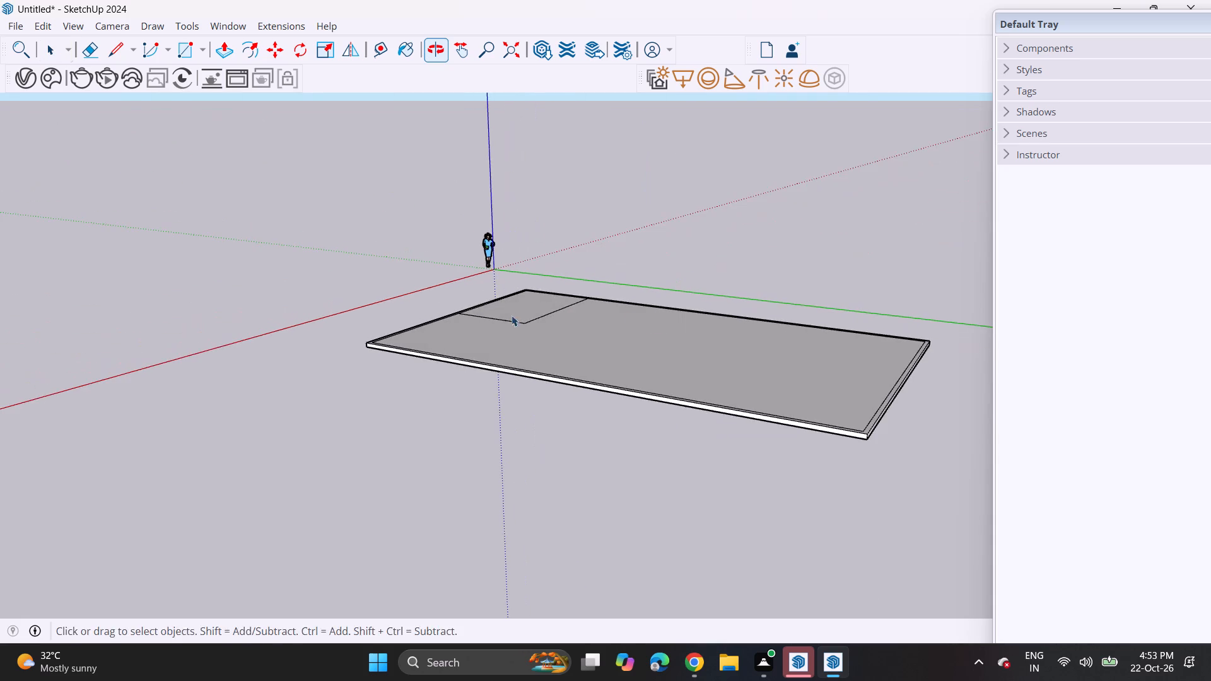
pyautogui.moveTo(511, 317); pyautogui.dragTo(700, 350, button='middle')
pyautogui.moveTo(541, 311); pyautogui.dragTo(781, 312, button='middle')
pyautogui.moveTo(525, 303); pyautogui.dragTo(760, 324, button='middle')
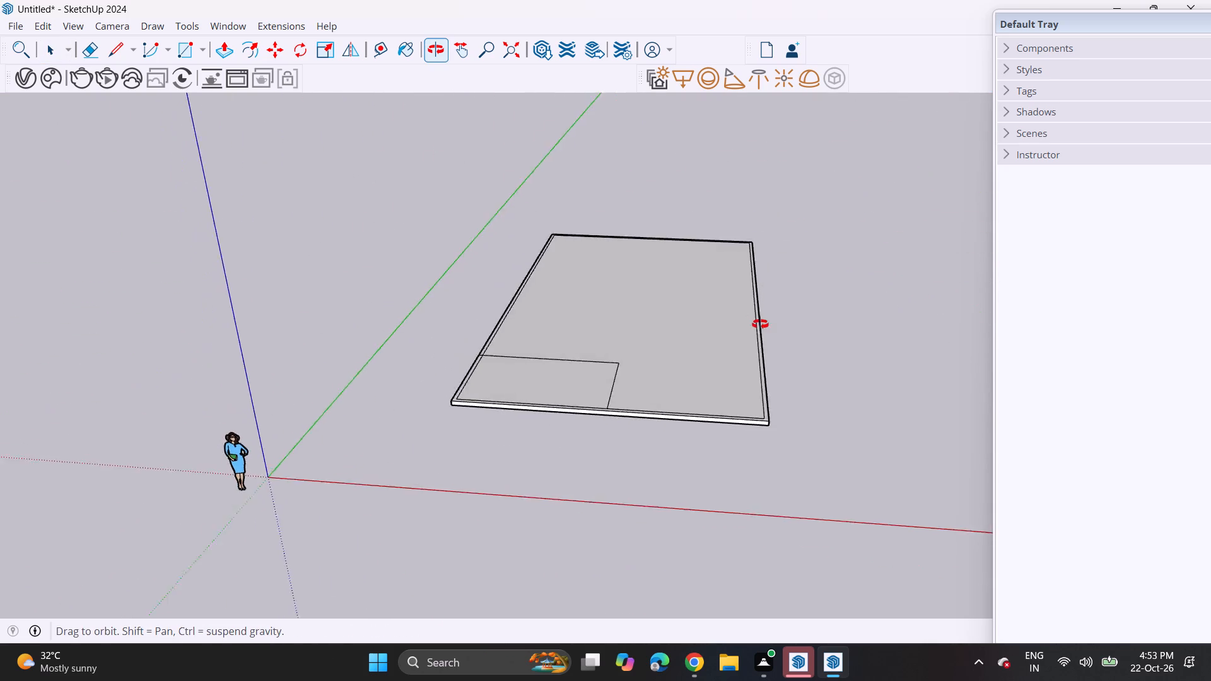
pyautogui.moveTo(760, 324); pyautogui.dragTo(822, 308, button='middle')
pyautogui.moveTo(664, 302); pyautogui.dragTo(813, 300, button='middle')
pyautogui.moveTo(689, 339); pyautogui.dragTo(559, 233, button='middle')
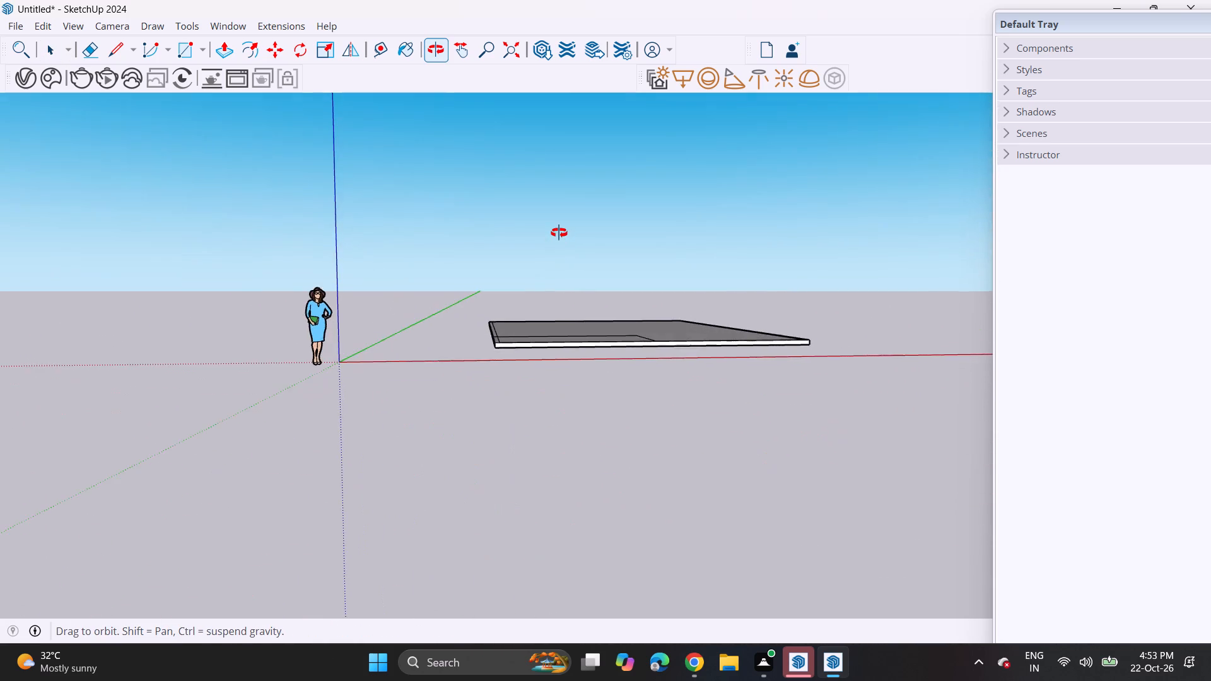
pyautogui.moveTo(559, 233); pyautogui.dragTo(575, 227, button='middle')
pyautogui.moveTo(592, 248); pyautogui.dragTo(465, 276, button='middle')
pyautogui.moveTo(846, 242); pyautogui.dragTo(744, 296, button='middle')
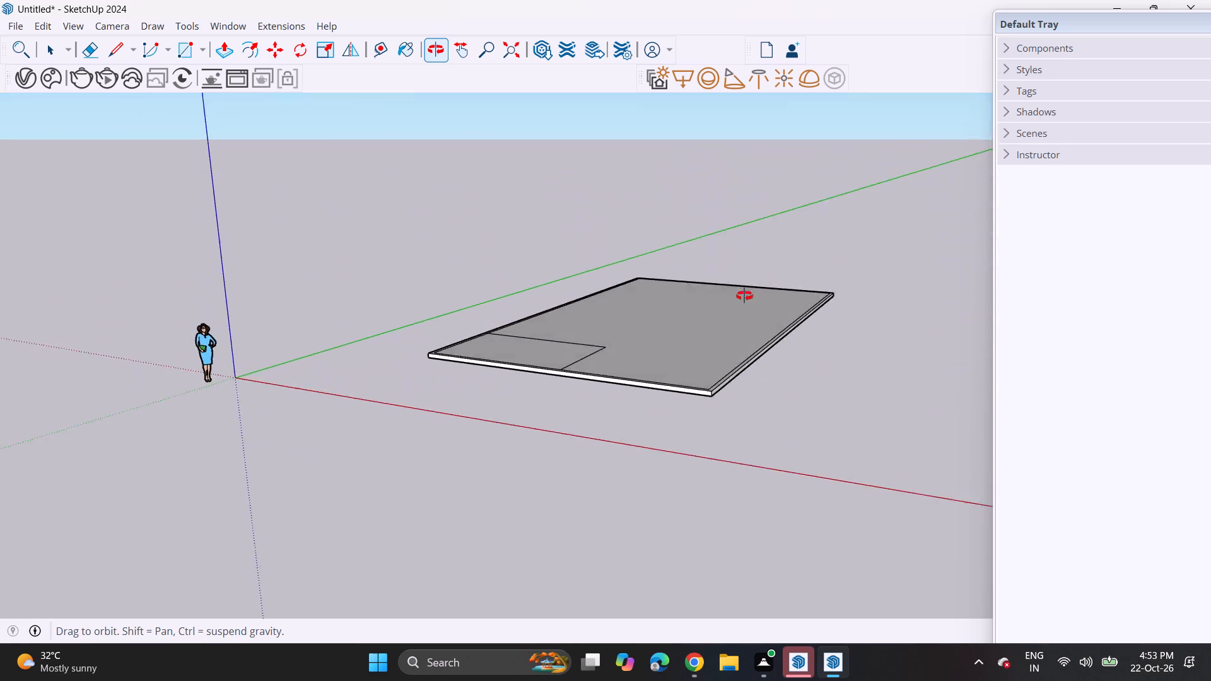
pyautogui.moveTo(744, 296); pyautogui.dragTo(471, 340, button='middle')
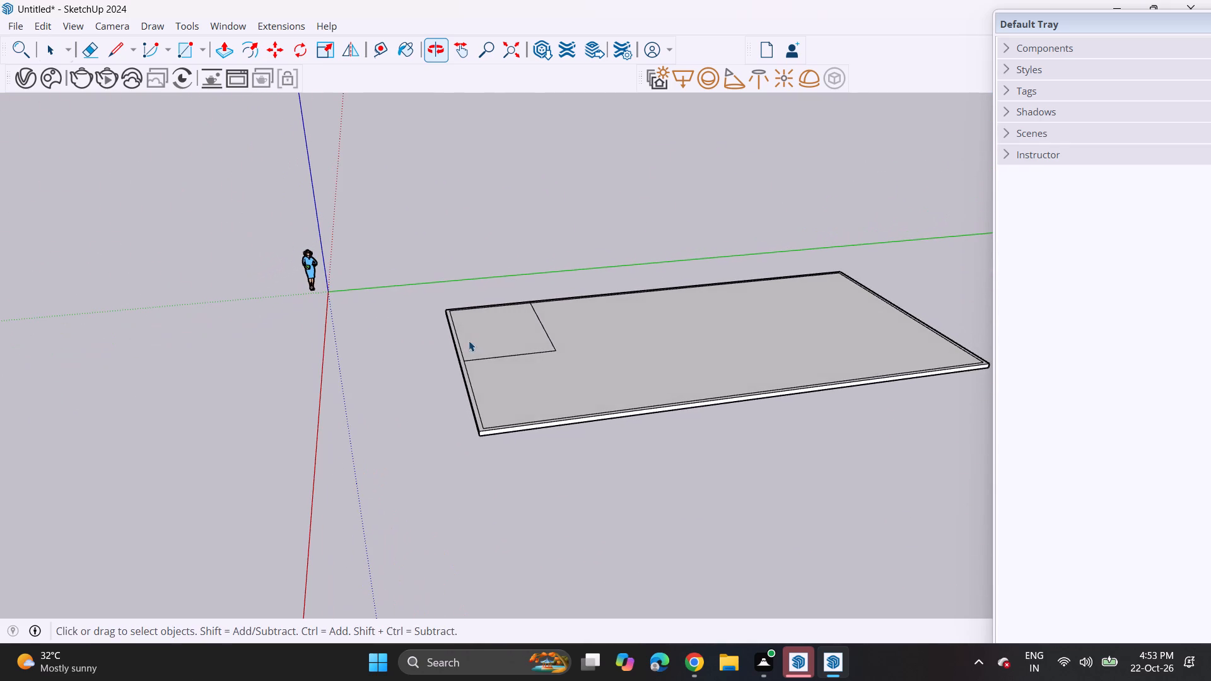
pyautogui.moveTo(1210, 86); pyautogui.dragTo(981, 172, button='middle')
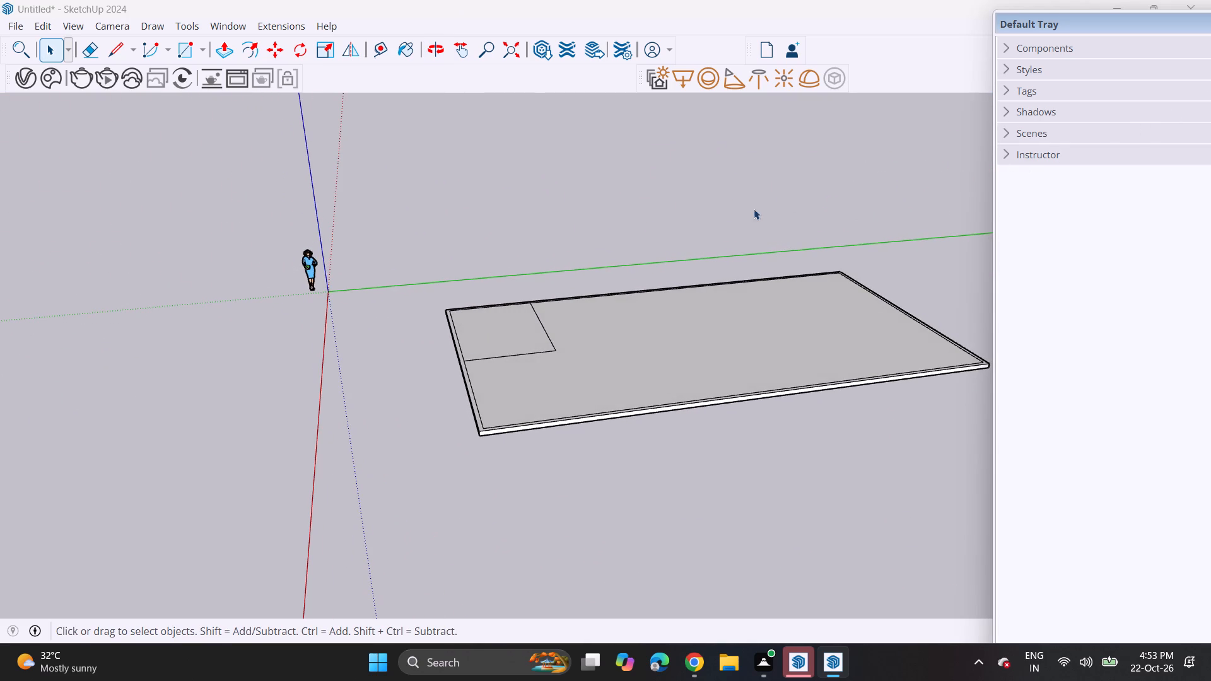
pyautogui.moveTo(722, 222); pyautogui.dragTo(901, 190, button='middle')
pyautogui.moveTo(773, 296); pyautogui.dragTo(768, 279, button='middle')
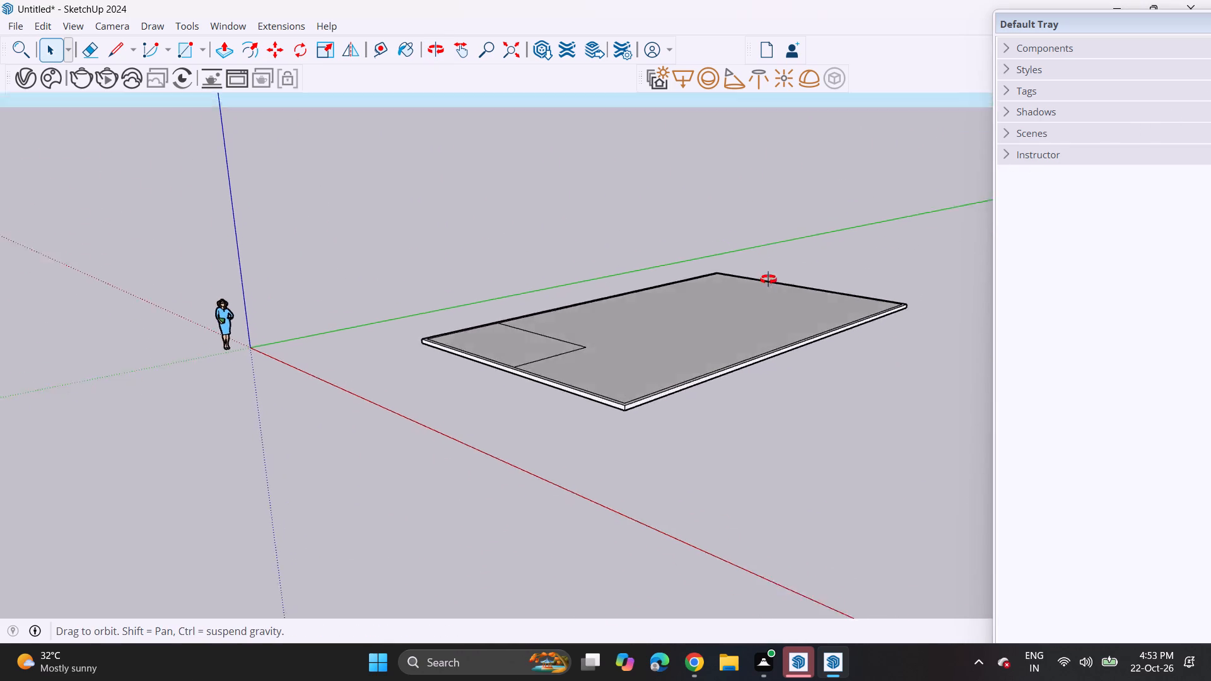
pyautogui.moveTo(768, 279); pyautogui.dragTo(505, 332, button='middle')
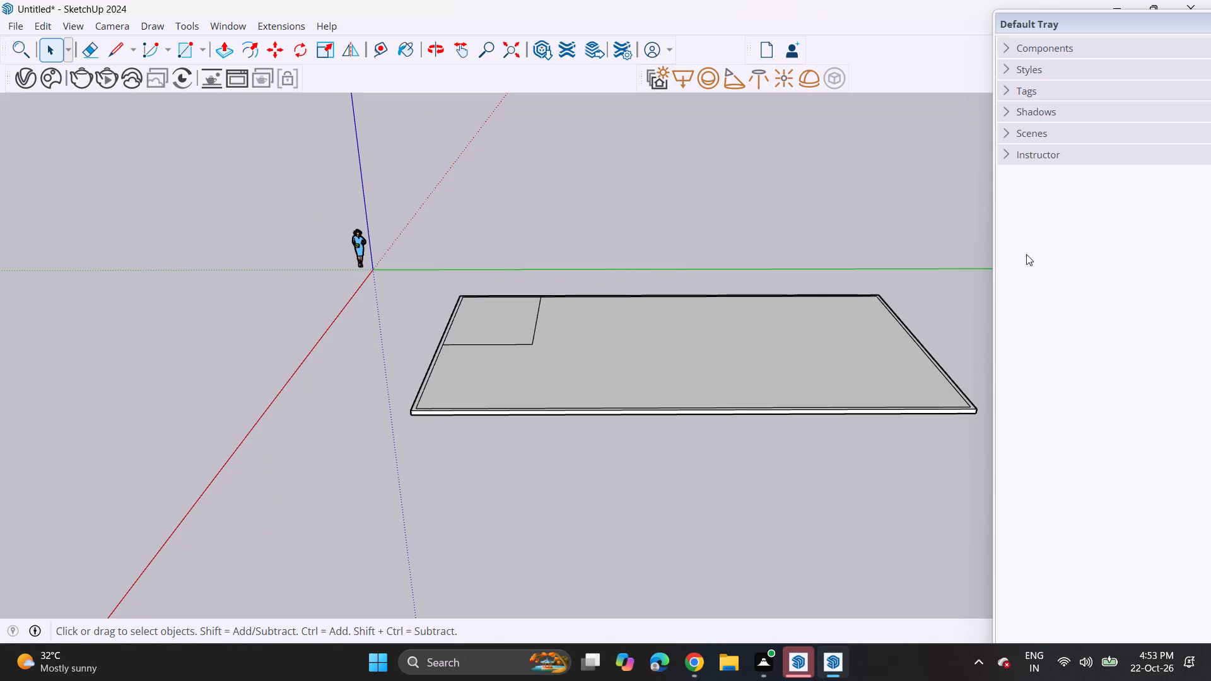
pyautogui.moveTo(926, 231); pyautogui.dragTo(714, 301, button='middle')
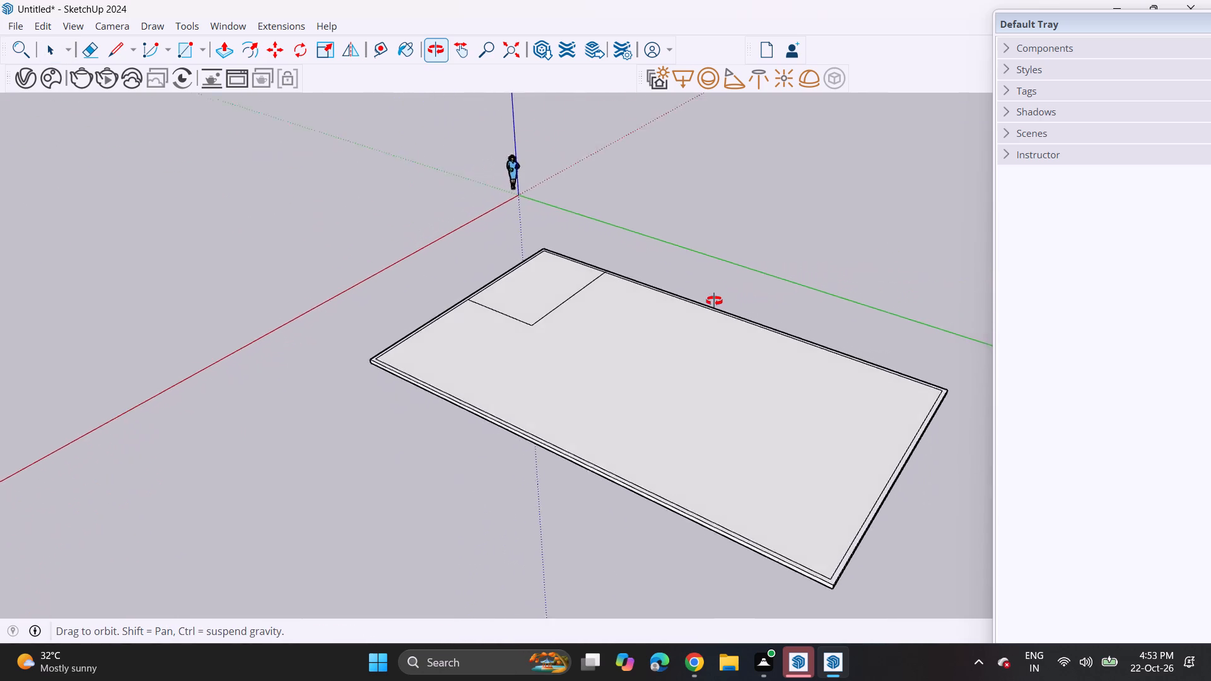
pyautogui.moveTo(714, 301); pyautogui.dragTo(913, 252, button='middle')
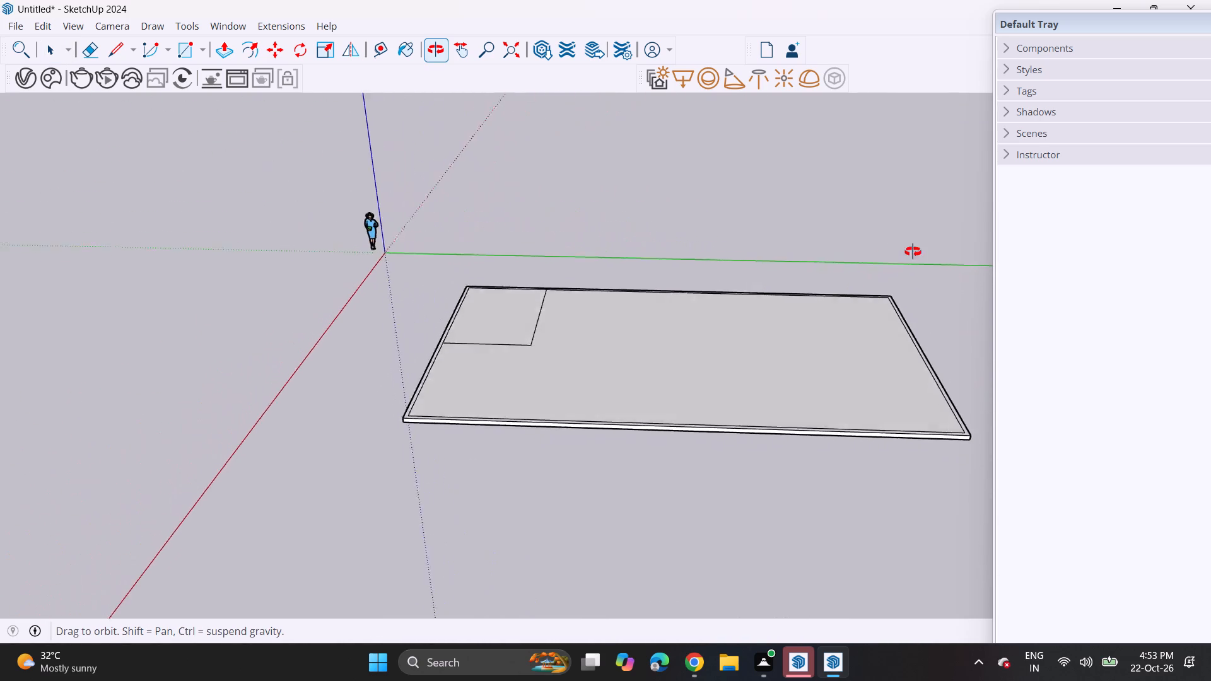
pyautogui.moveTo(913, 252); pyautogui.dragTo(931, 224, button='middle')
pyautogui.moveTo(875, 306); pyautogui.dragTo(630, 325, button='middle')
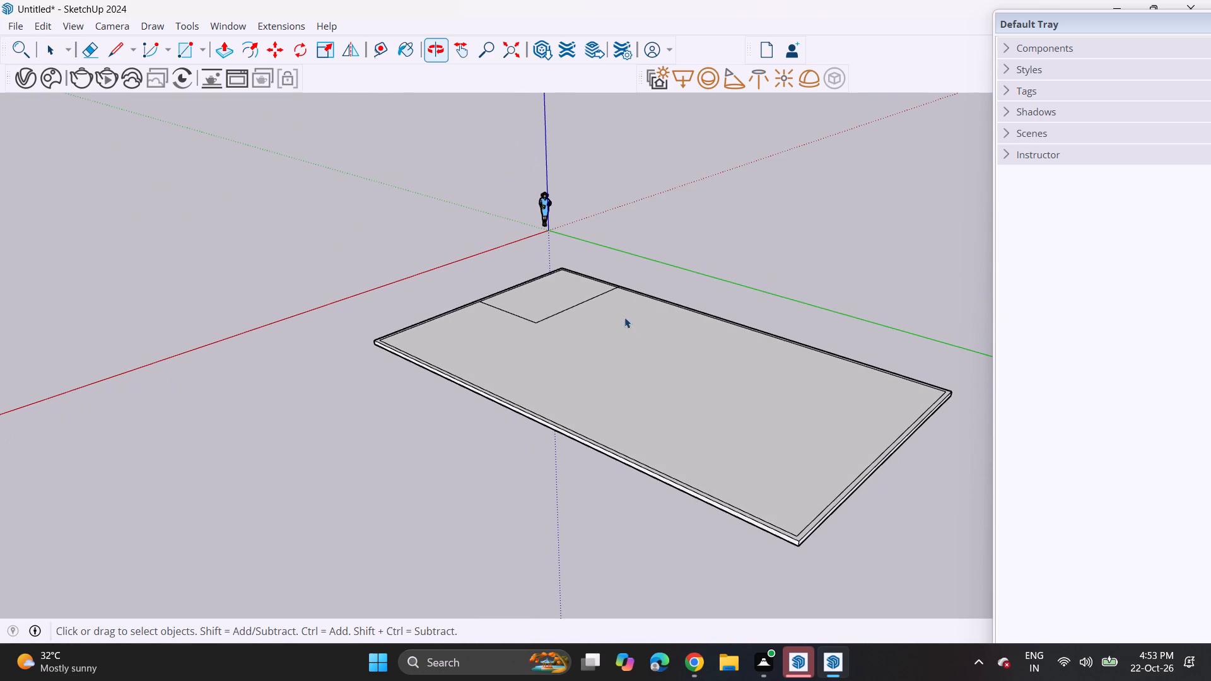
pyautogui.moveTo(817, 260); pyautogui.dragTo(618, 382, button='middle')
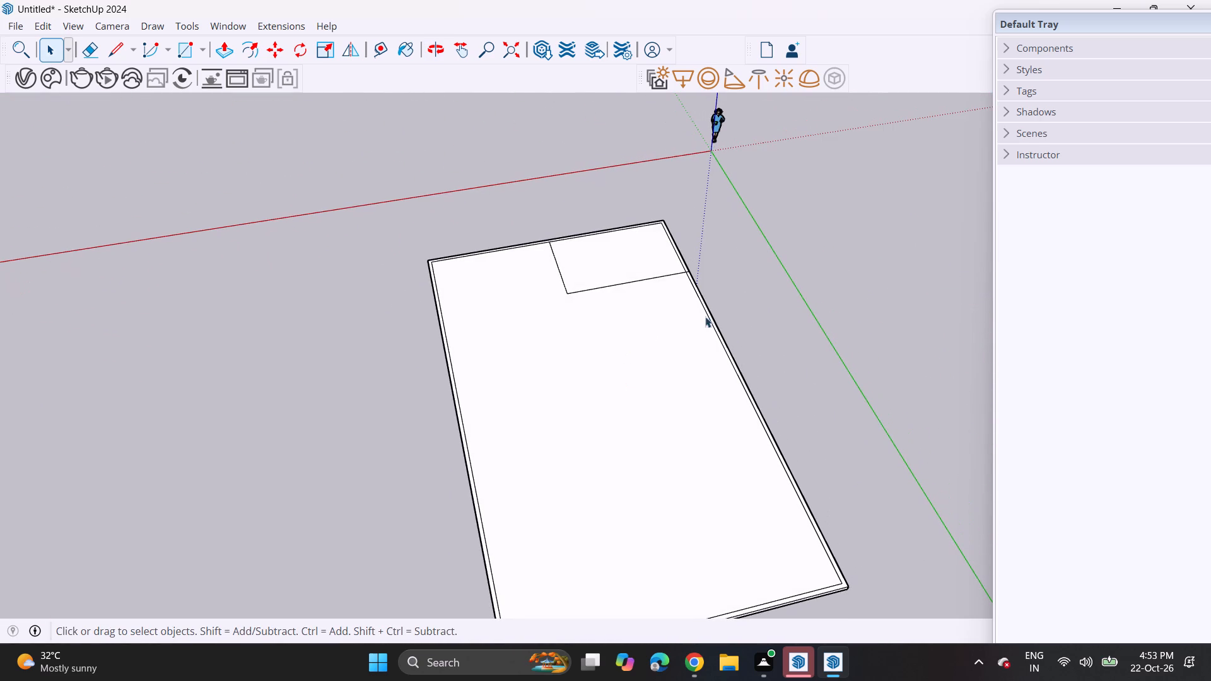
pyautogui.moveTo(852, 271); pyautogui.dragTo(665, 277, button='middle')
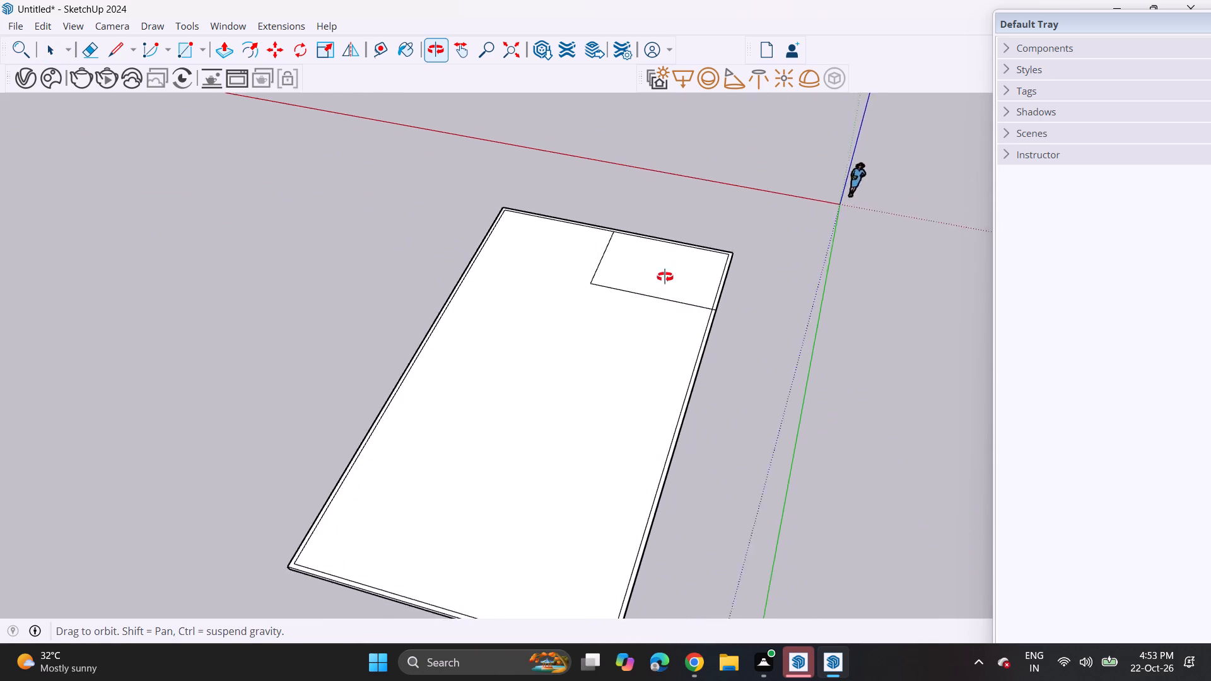
pyautogui.moveTo(665, 277); pyautogui.dragTo(776, 167, button='middle')
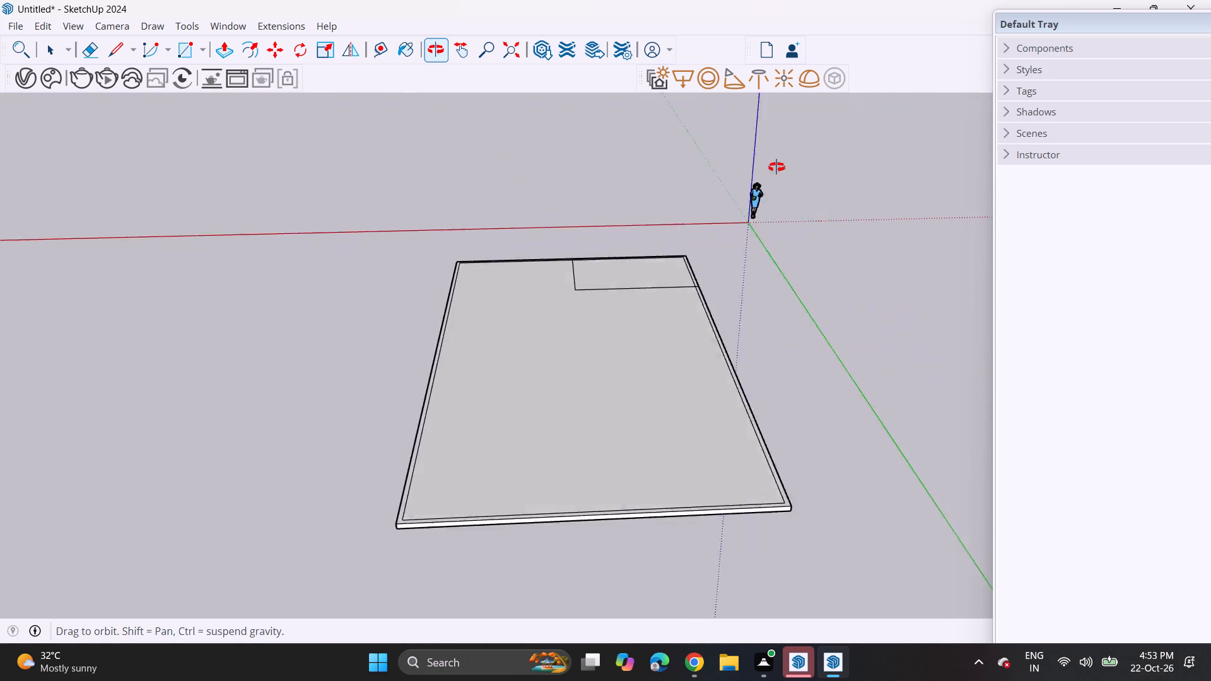
pyautogui.moveTo(776, 167); pyautogui.dragTo(738, 190, button='middle')
pyautogui.moveTo(778, 313); pyautogui.dragTo(624, 291, button='middle')
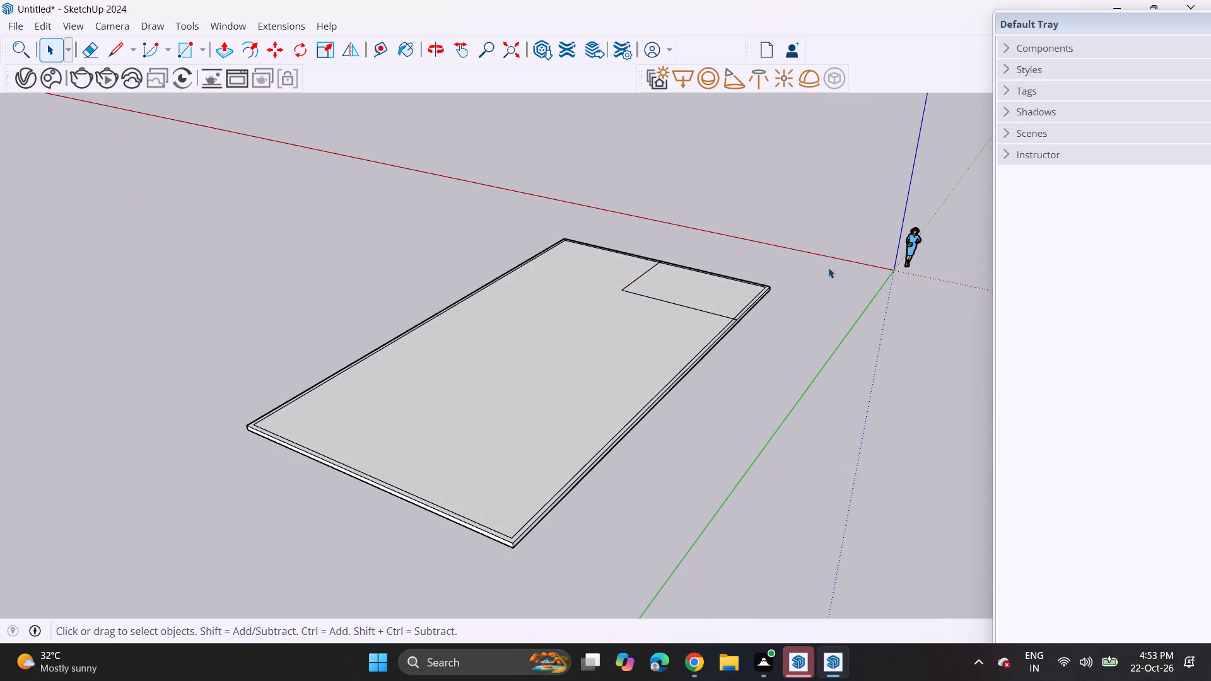
pyautogui.moveTo(864, 247); pyautogui.dragTo(576, 314, button='middle')
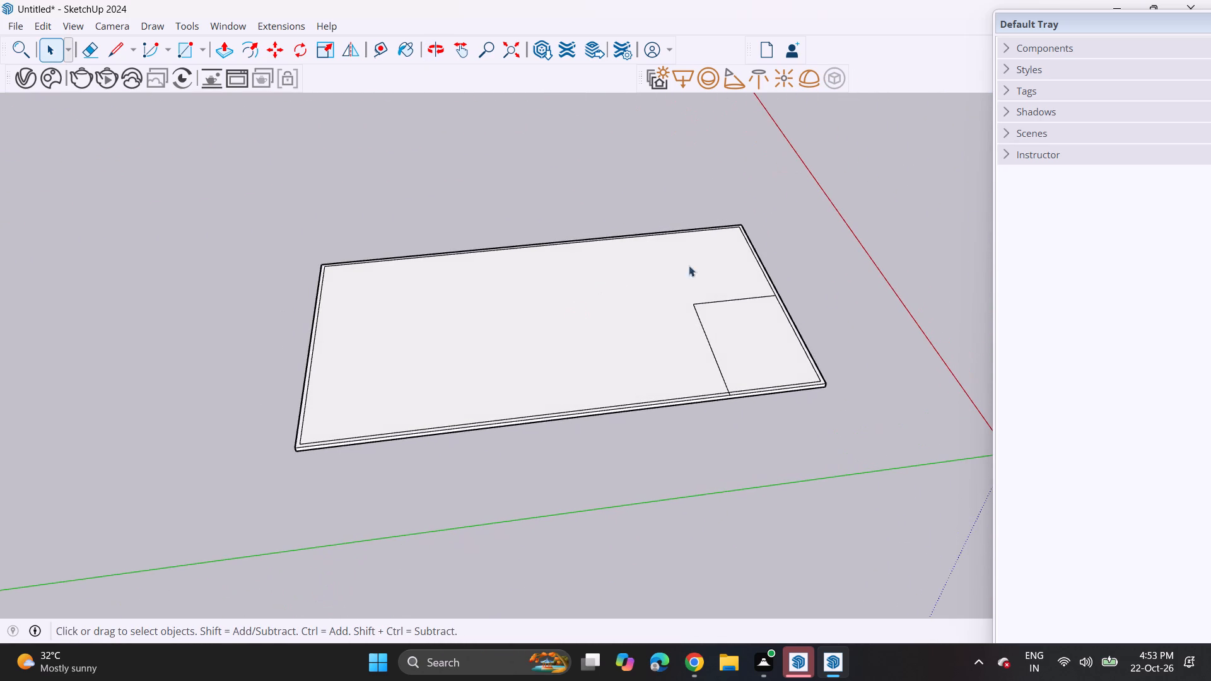
pyautogui.moveTo(1210, 79); pyautogui.dragTo(1101, 146, button='middle')
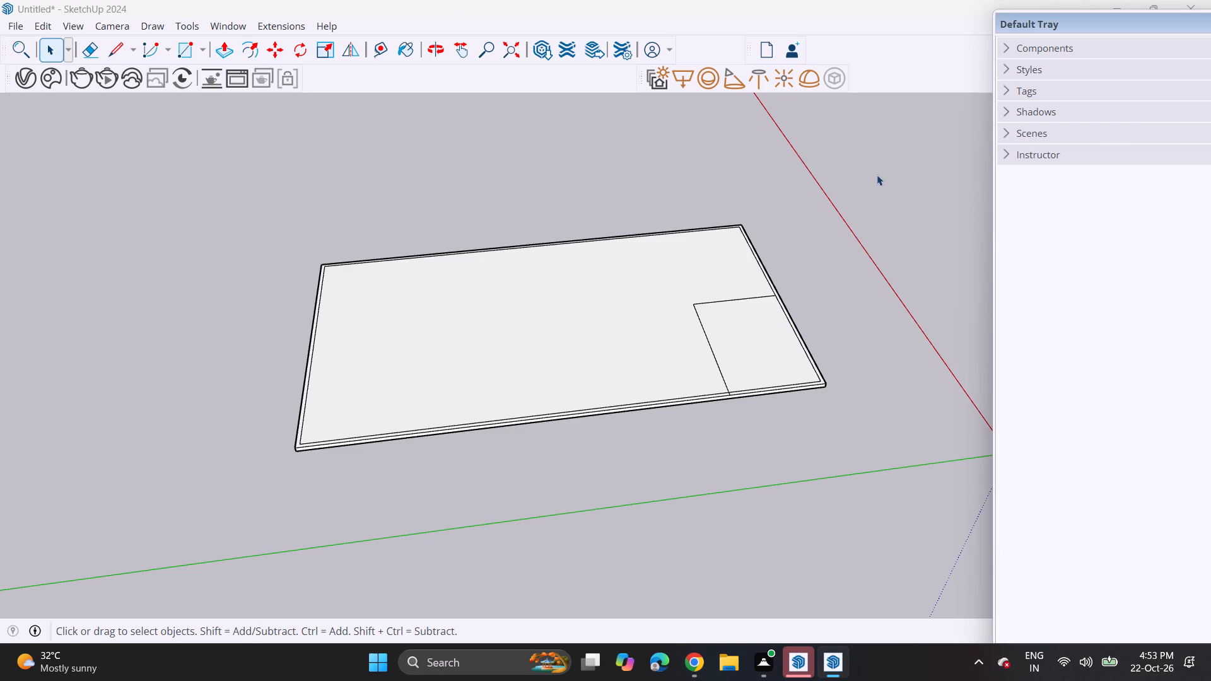
pyautogui.moveTo(871, 184); pyautogui.dragTo(649, 285, button='middle')
pyautogui.moveTo(726, 287); pyautogui.dragTo(670, 230, button='middle')
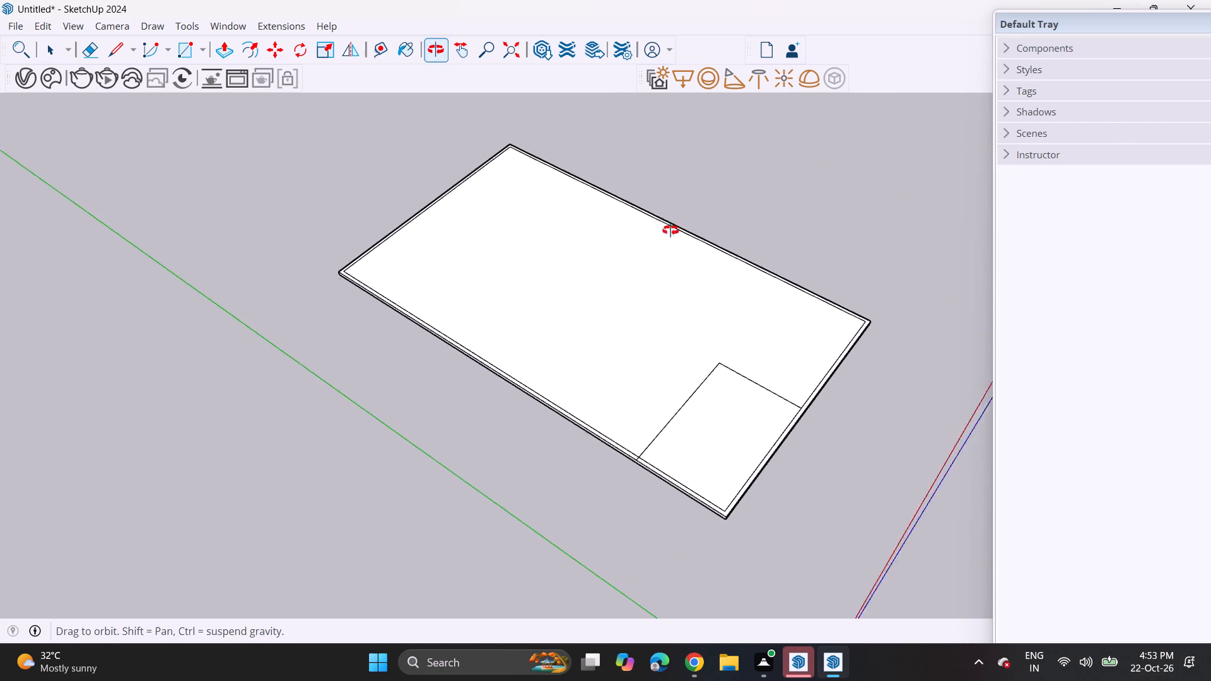
pyautogui.moveTo(670, 230); pyautogui.dragTo(638, 180, button='middle')
pyautogui.moveTo(699, 356); pyautogui.dragTo(719, 180, button='middle')
pyautogui.moveTo(734, 319); pyautogui.dragTo(604, 281, button='middle')
pyautogui.moveTo(727, 299); pyautogui.dragTo(599, 321, button='middle')
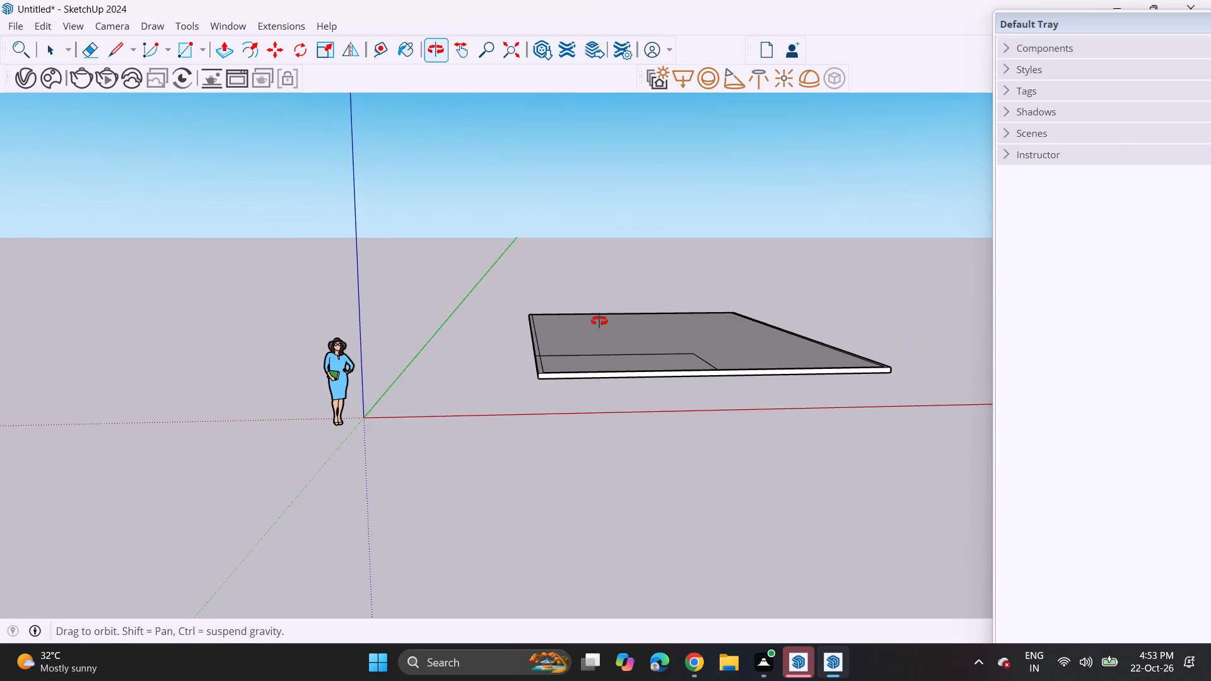
pyautogui.moveTo(599, 321); pyautogui.dragTo(595, 321, button='middle')
pyautogui.moveTo(775, 299); pyautogui.dragTo(608, 320, button='middle')
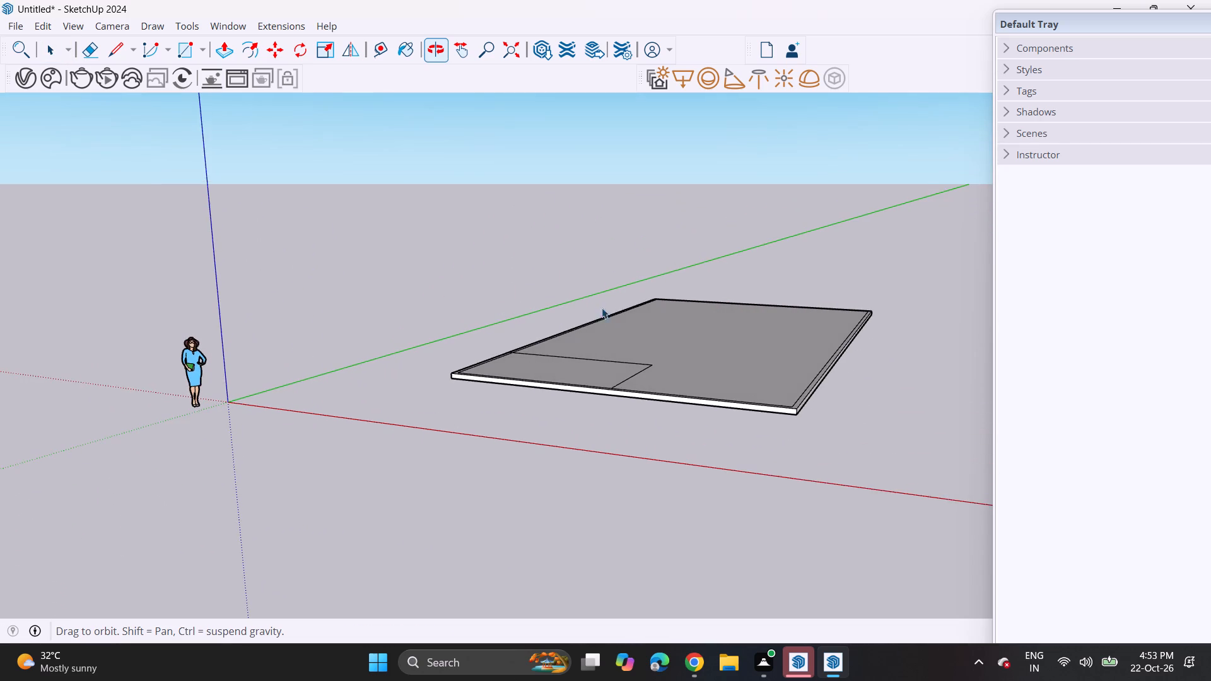
pyautogui.moveTo(764, 308); pyautogui.dragTo(548, 330, button='middle')
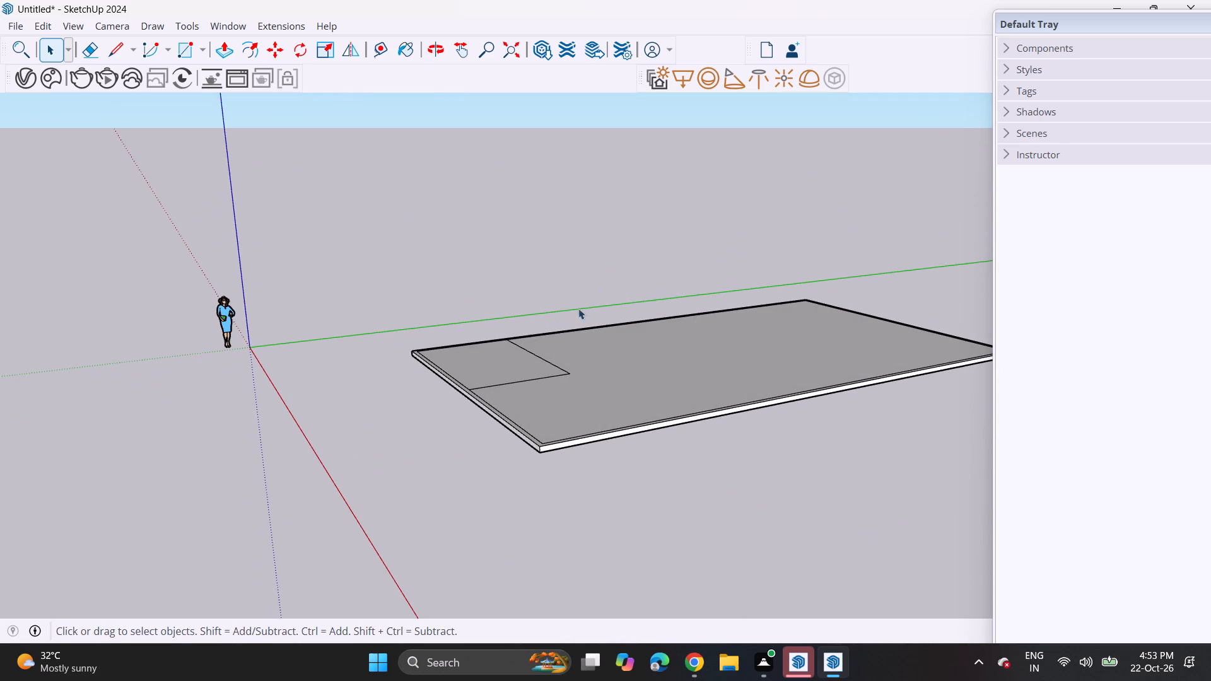
pyautogui.moveTo(908, 243); pyautogui.dragTo(668, 306, button='middle')
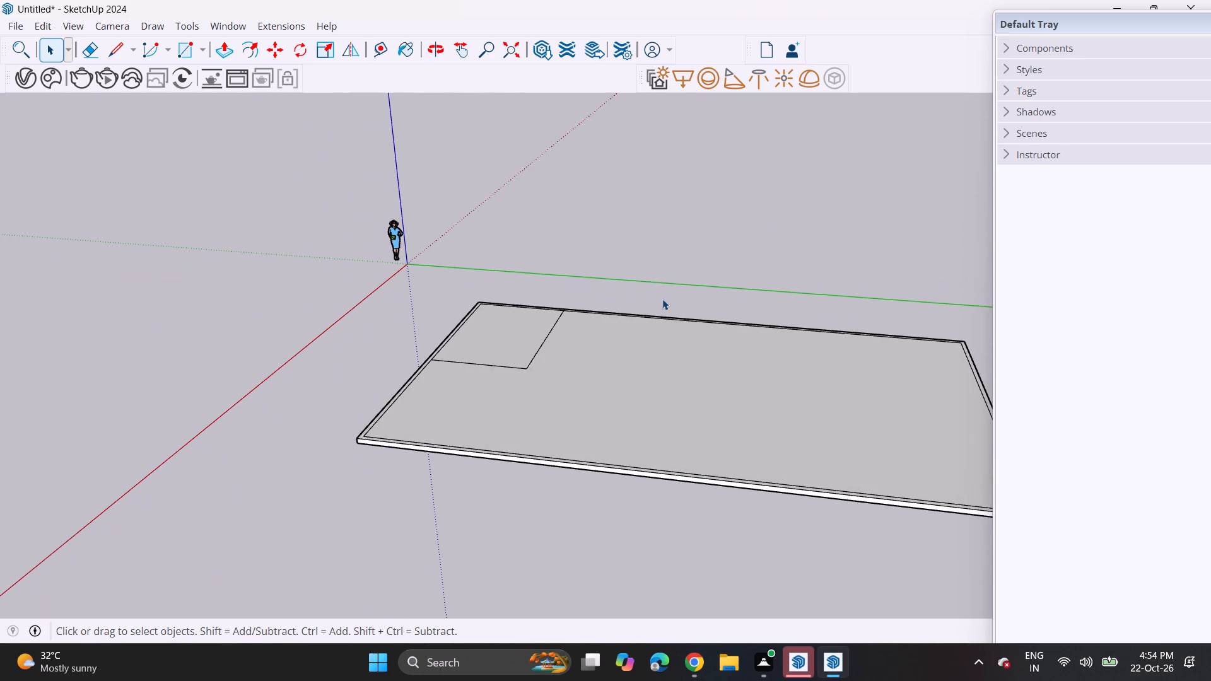
pyautogui.moveTo(877, 255); pyautogui.dragTo(715, 298, button='middle')
pyautogui.scroll(1, 1210, 0)
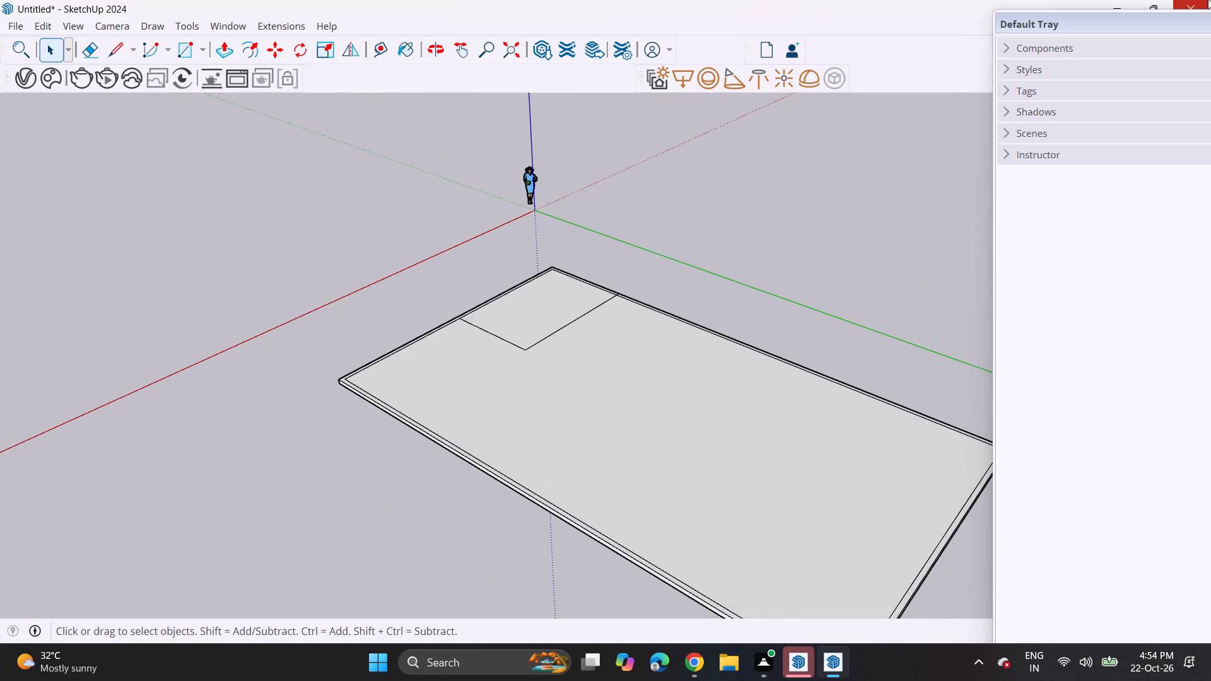
# Examine the base slab's marked-off corner area, edges and underside from opposite sides, above and below.
pyautogui.scroll(1, 1208, 0)
pyautogui.moveTo(775, 265); pyautogui.dragTo(436, 286, button='middle')
pyautogui.moveTo(707, 275); pyautogui.dragTo(698, 275, button='middle')
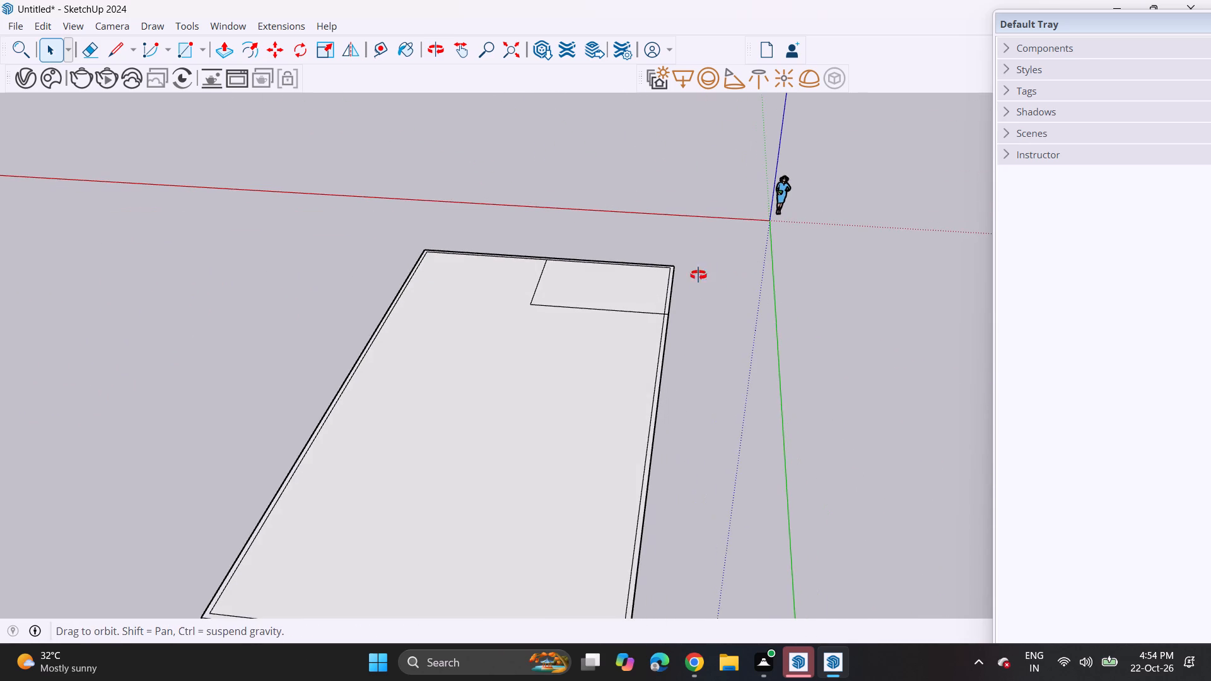
pyautogui.moveTo(698, 275); pyautogui.dragTo(588, 128, button='middle')
pyautogui.scroll(-1, 617, 158)
pyautogui.moveTo(629, 228); pyautogui.dragTo(650, 158, button='middle')
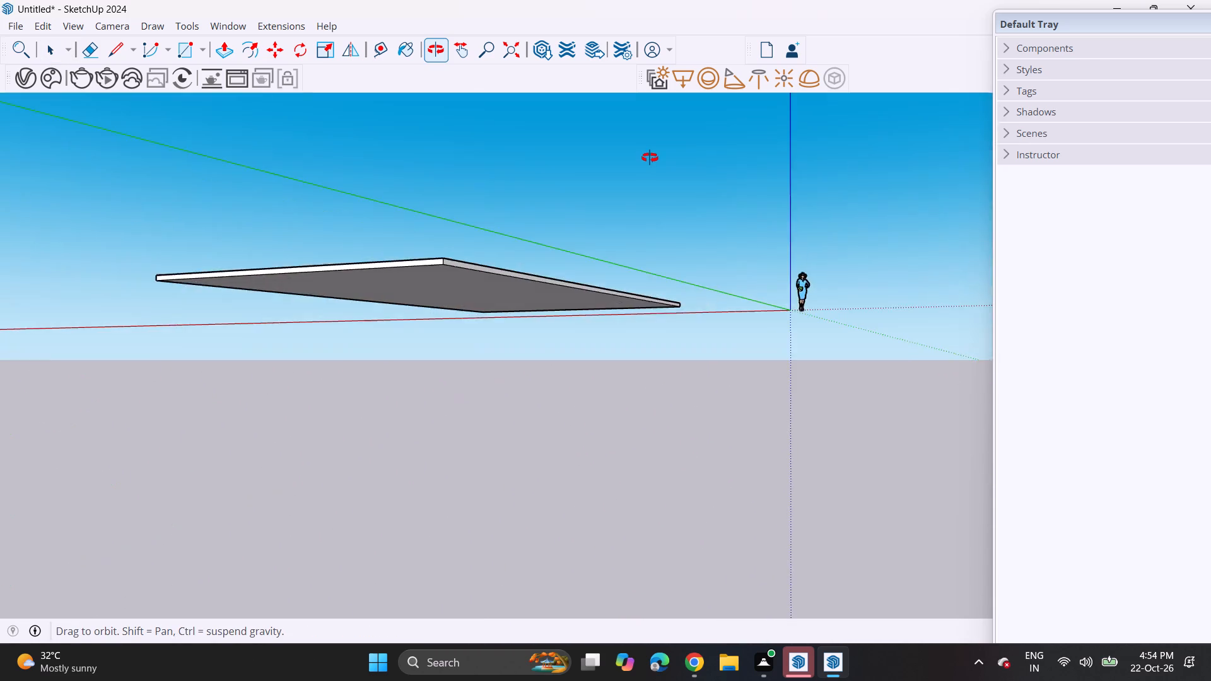
pyautogui.moveTo(650, 158); pyautogui.dragTo(485, 233, button='middle')
pyautogui.moveTo(564, 255); pyautogui.dragTo(459, 269, button='middle')
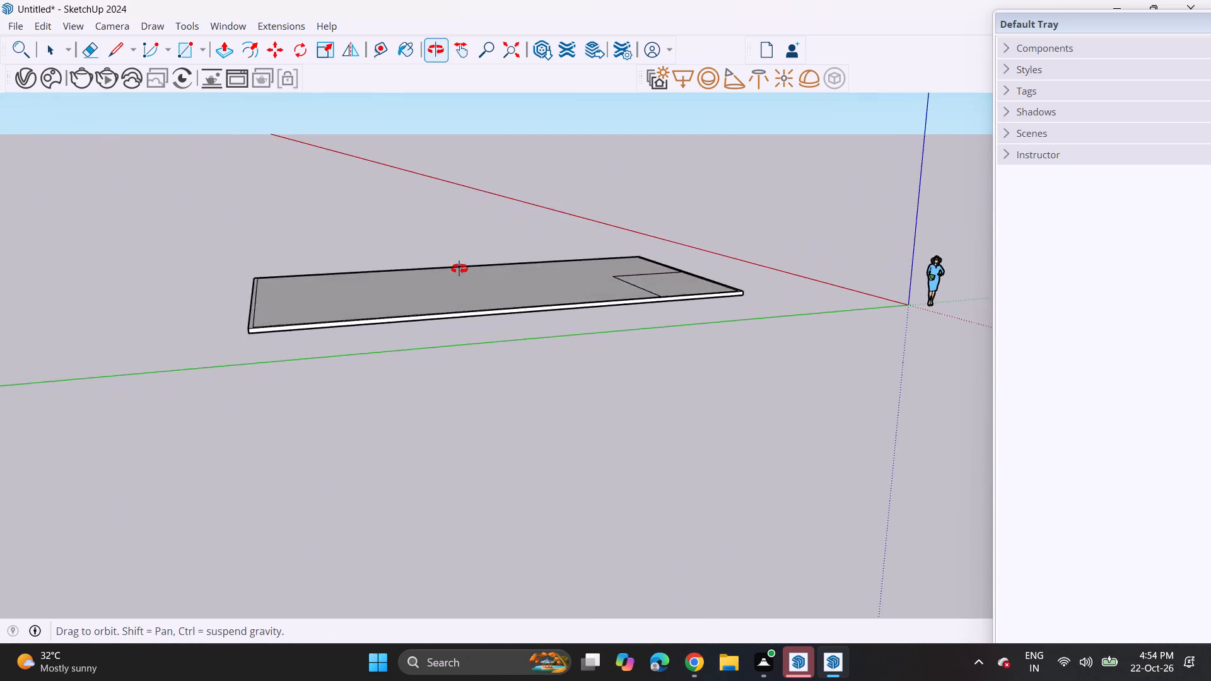
pyautogui.moveTo(459, 269); pyautogui.dragTo(379, 275, button='middle')
pyautogui.moveTo(594, 239); pyautogui.dragTo(437, 271, button='middle')
pyautogui.moveTo(682, 199); pyautogui.dragTo(954, 193, button='middle')
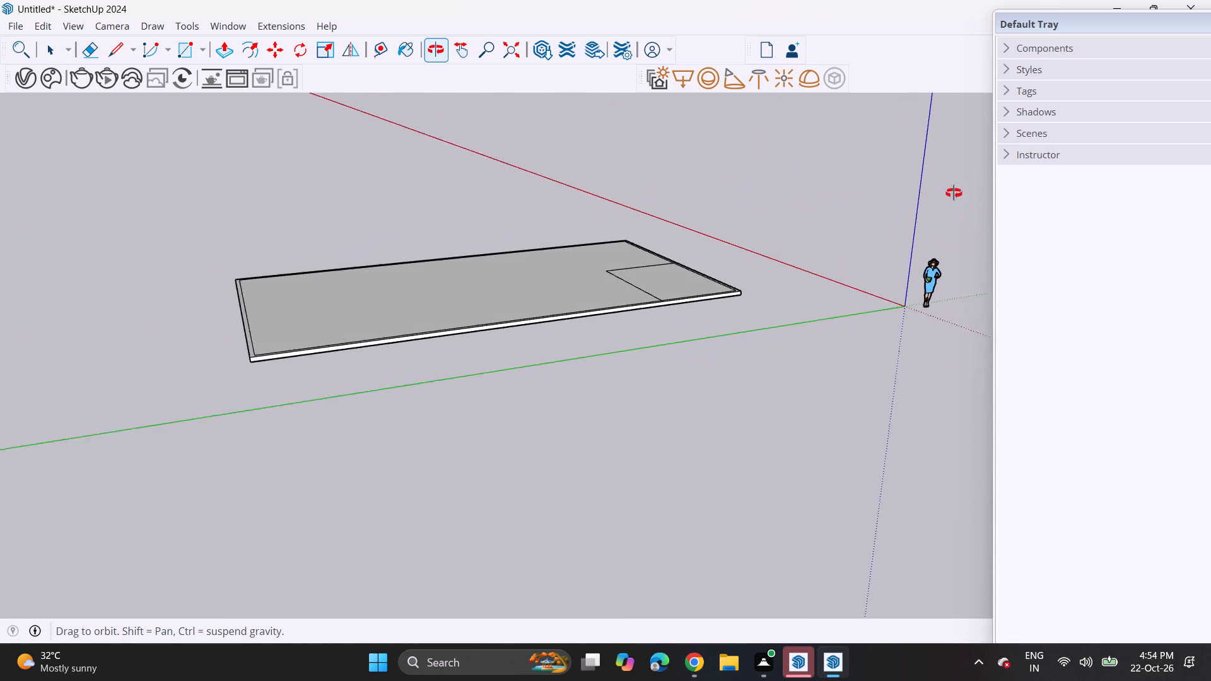
pyautogui.moveTo(954, 193); pyautogui.dragTo(549, 242, button='middle')
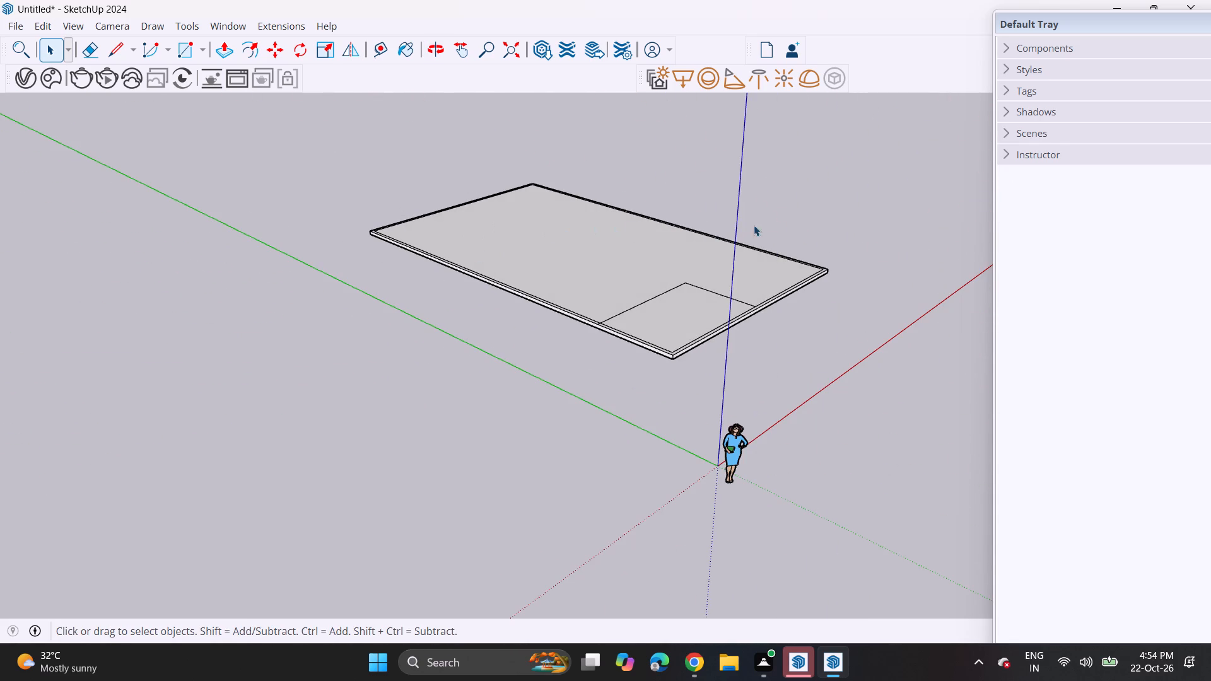
pyautogui.moveTo(754, 225); pyautogui.dragTo(768, 35, button='middle')
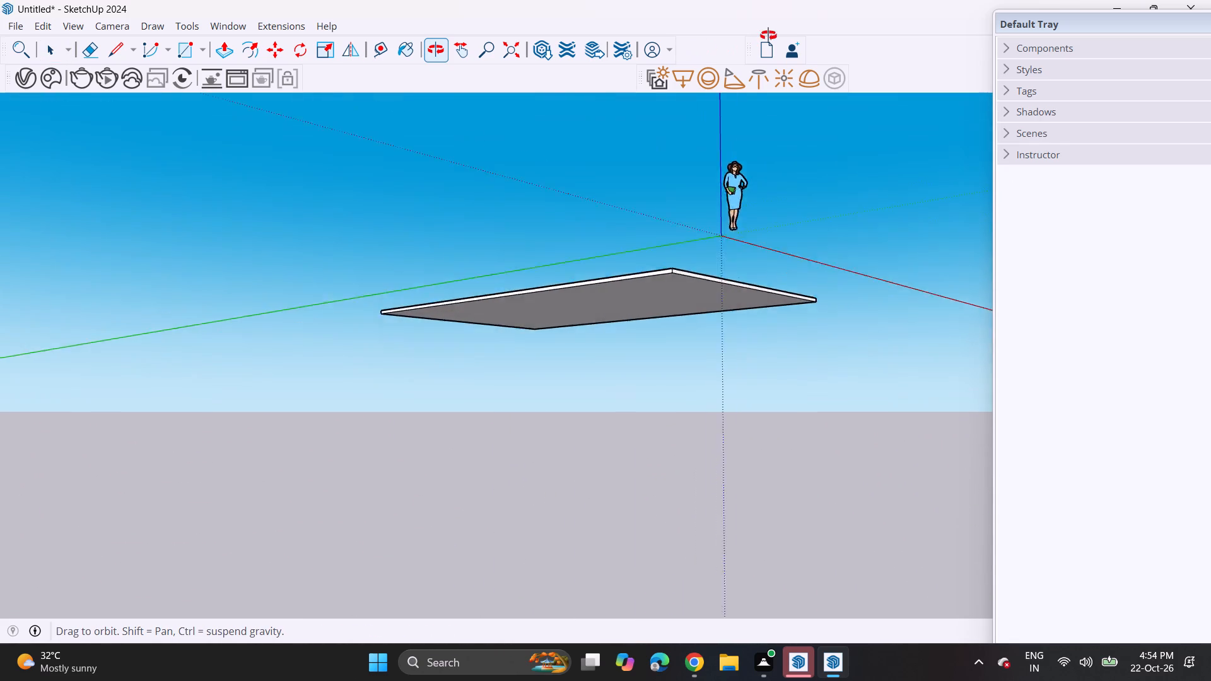
pyautogui.moveTo(768, 35); pyautogui.dragTo(665, 536, button='middle')
pyautogui.moveTo(727, 371); pyautogui.dragTo(689, 276, button='middle')
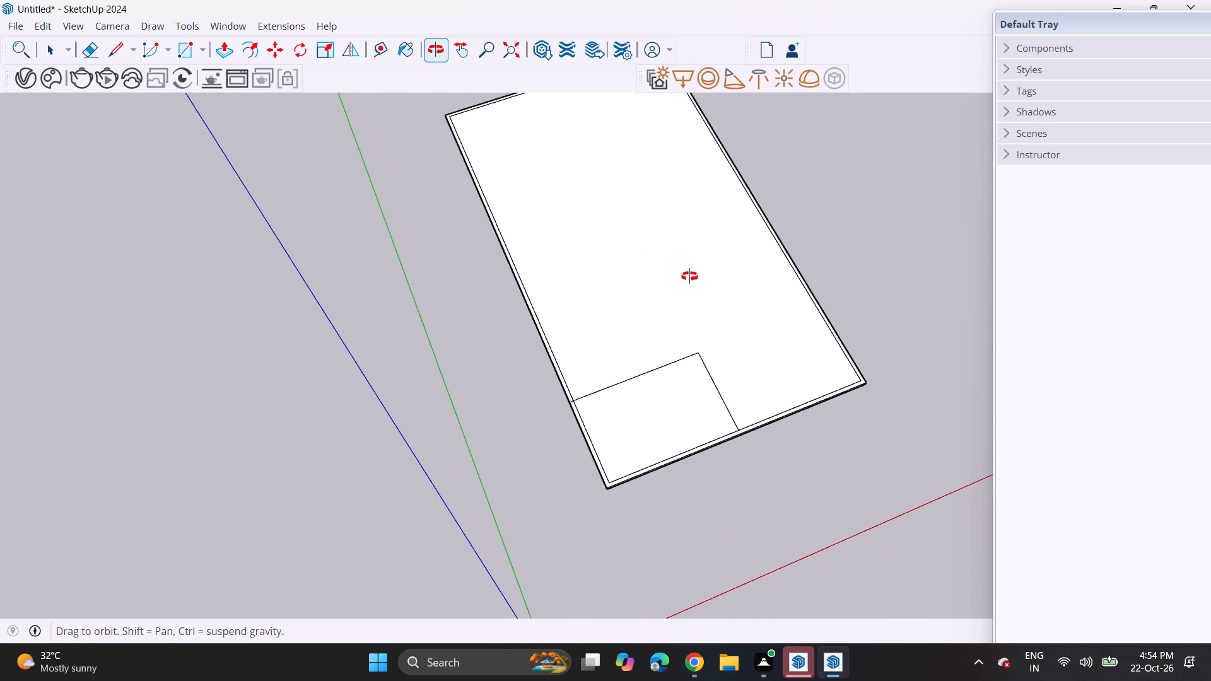
pyautogui.moveTo(689, 276); pyautogui.dragTo(733, 303, button='middle')
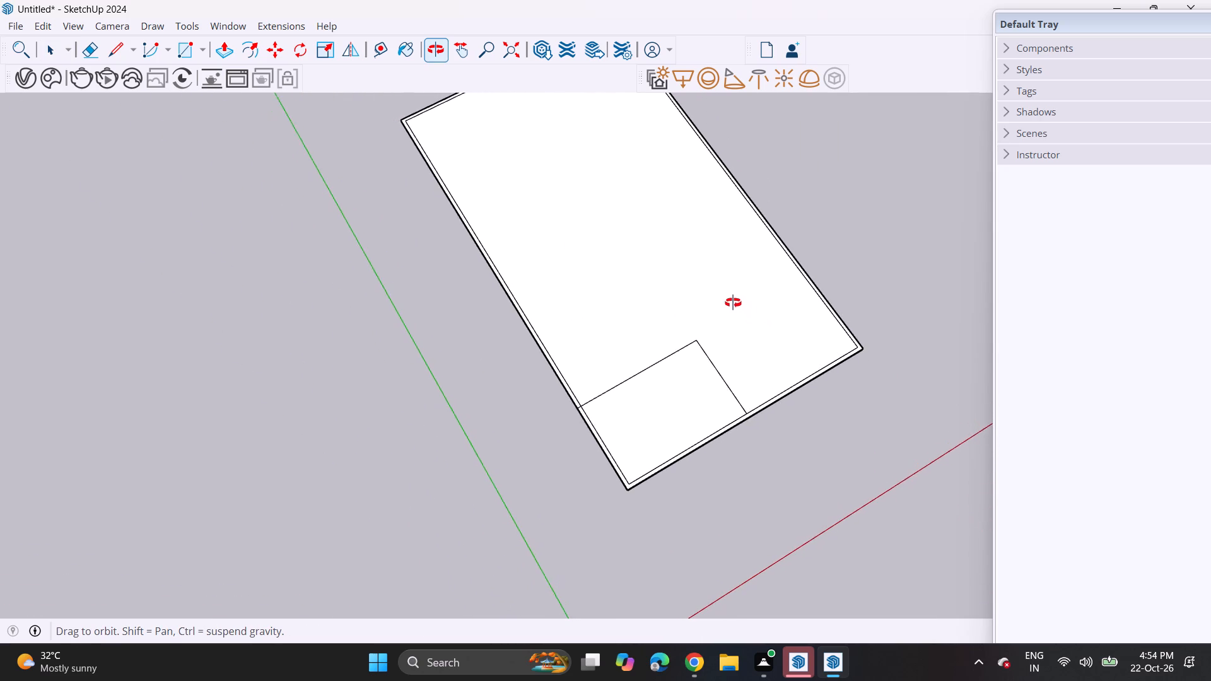
pyautogui.moveTo(733, 303); pyautogui.dragTo(746, 299, button='middle')
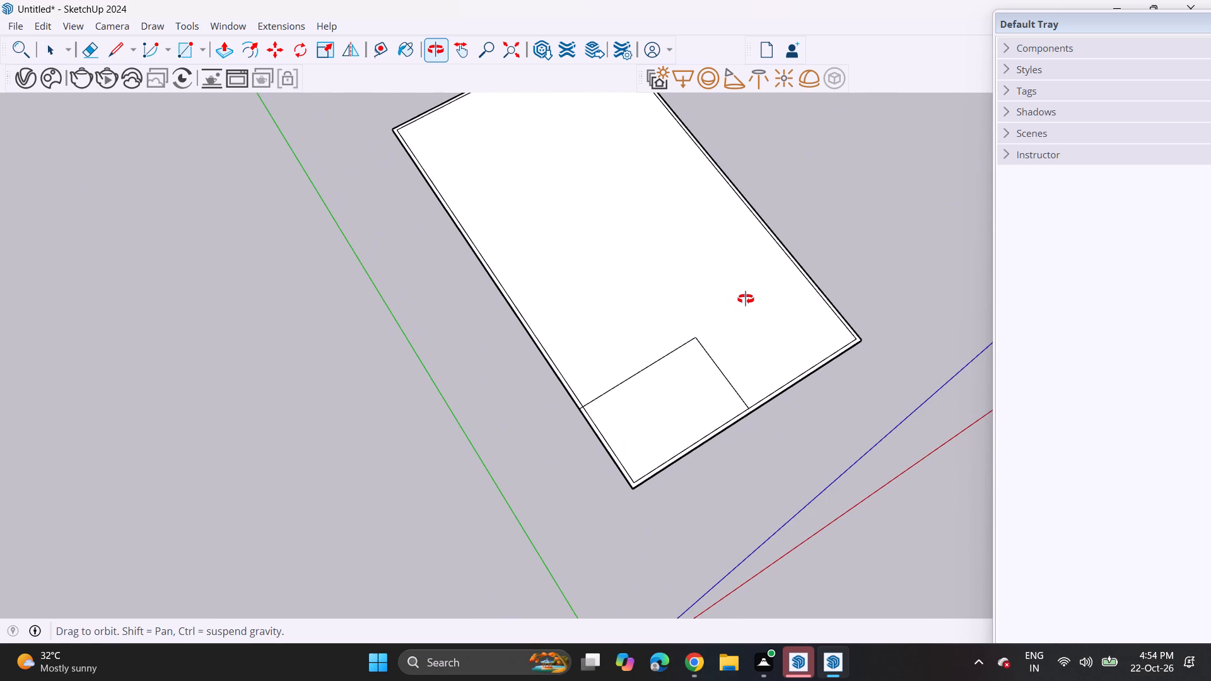
pyautogui.moveTo(746, 299); pyautogui.dragTo(730, 229, button='middle')
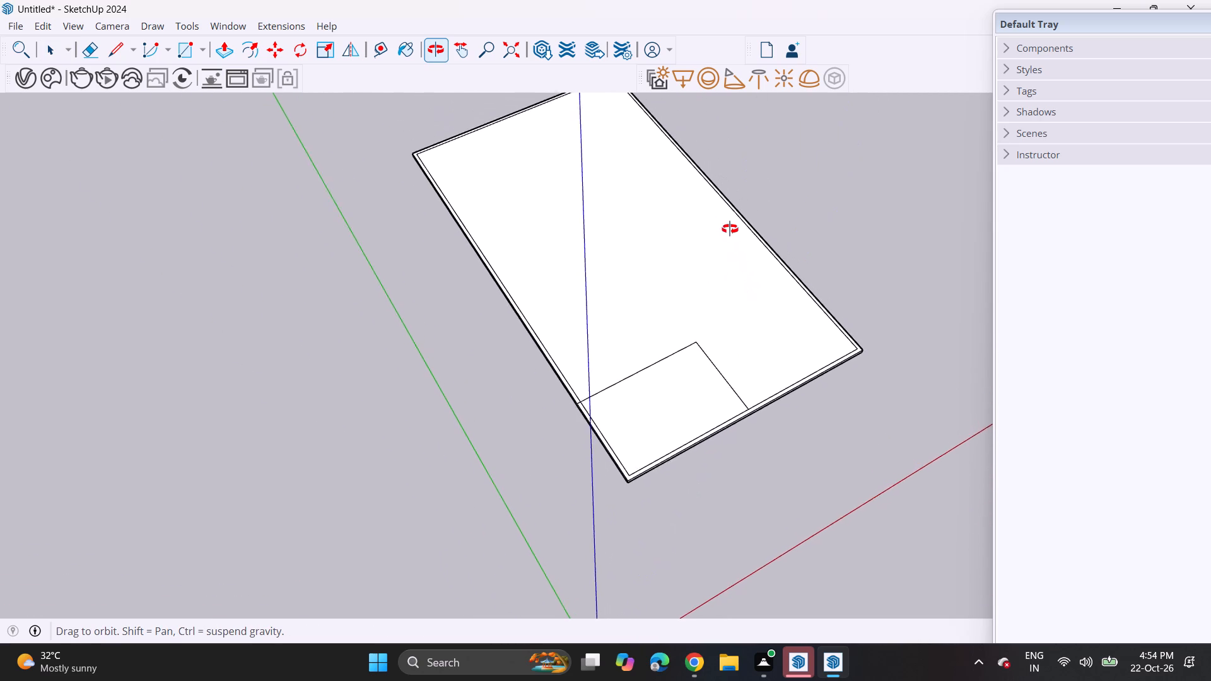
pyautogui.moveTo(730, 229); pyautogui.dragTo(670, 0, button='middle')
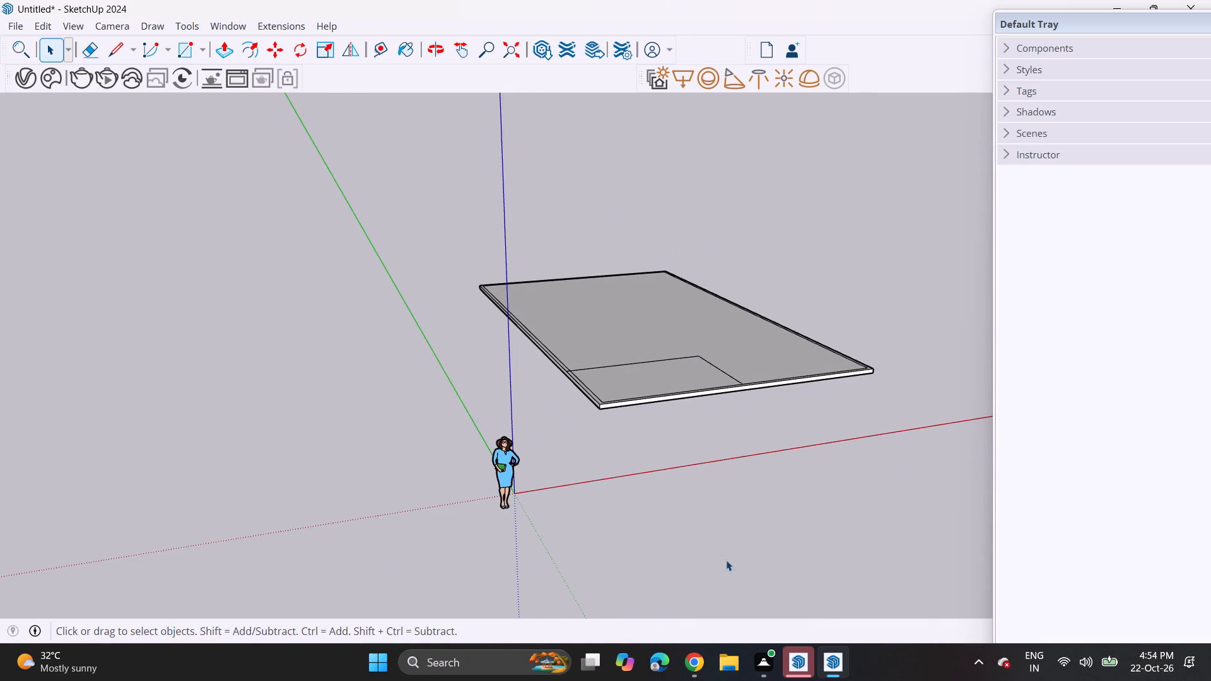
# Examine the slab from its front border and long sides, at low, raised and underside viewpoints.
pyautogui.moveTo(726, 551); pyautogui.dragTo(616, 474, button='middle')
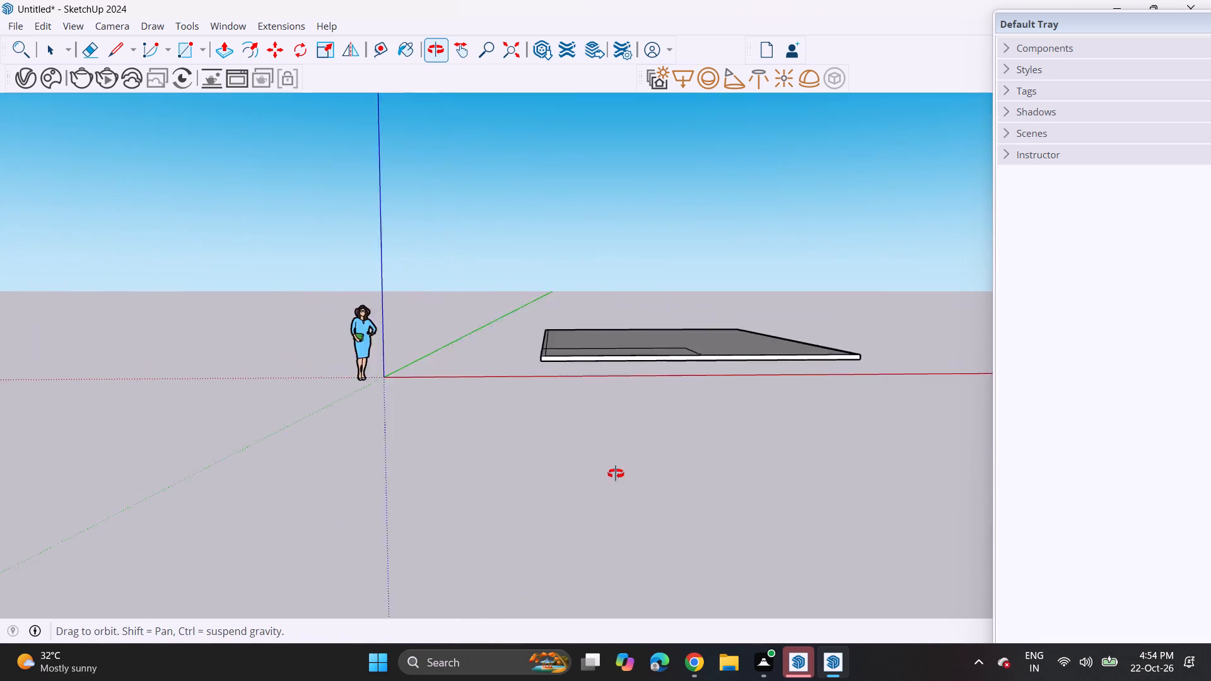
pyautogui.moveTo(616, 474); pyautogui.dragTo(571, 639, button='middle')
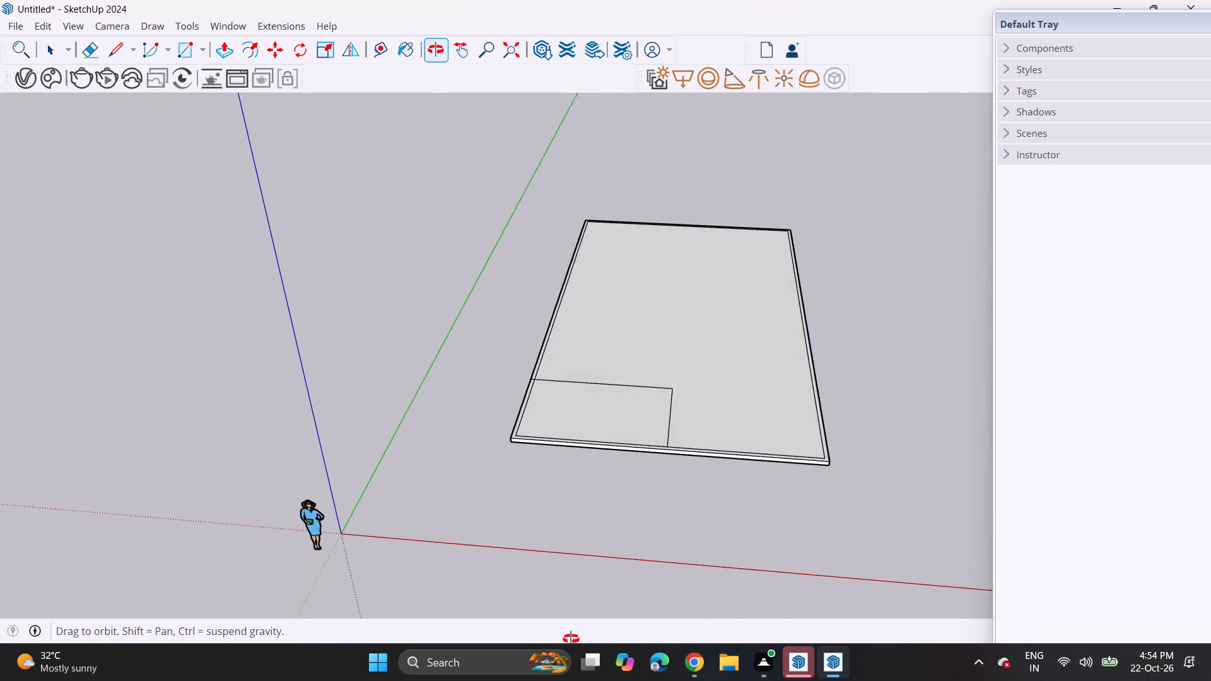
pyautogui.moveTo(571, 639); pyautogui.dragTo(572, 639, button='middle')
pyautogui.moveTo(739, 482); pyautogui.dragTo(523, 472, button='middle')
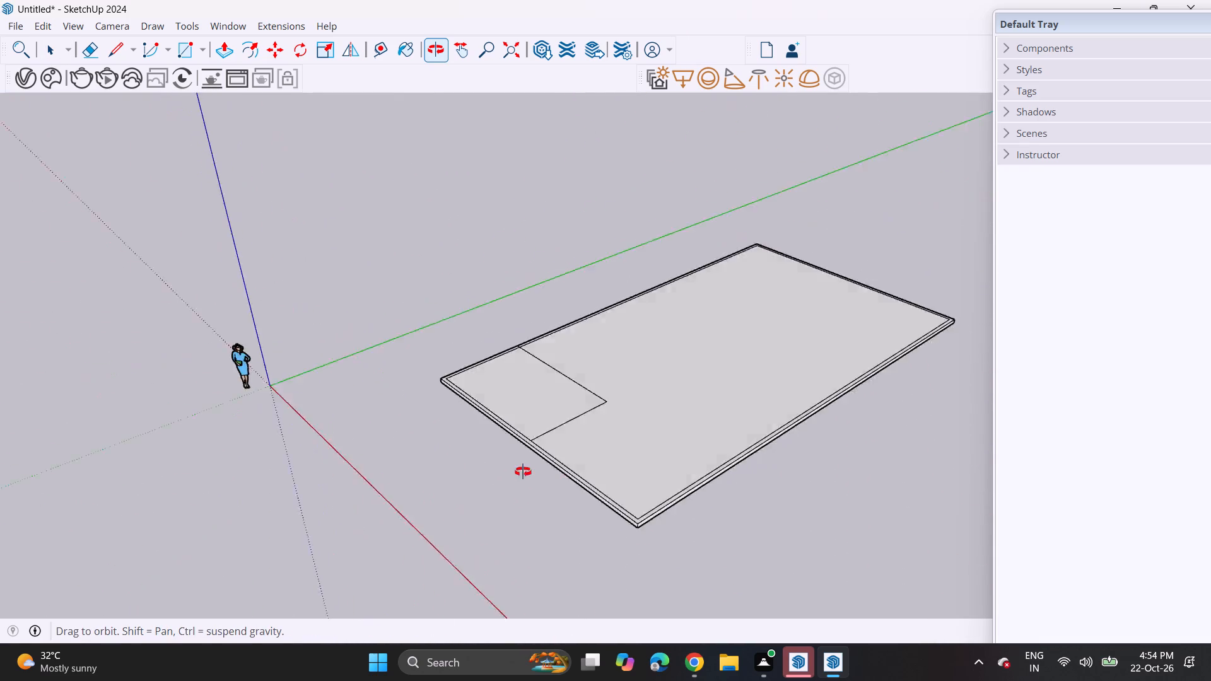
pyautogui.moveTo(523, 472); pyautogui.dragTo(655, 478, button='middle')
pyautogui.moveTo(901, 212); pyautogui.dragTo(875, 238, button='middle')
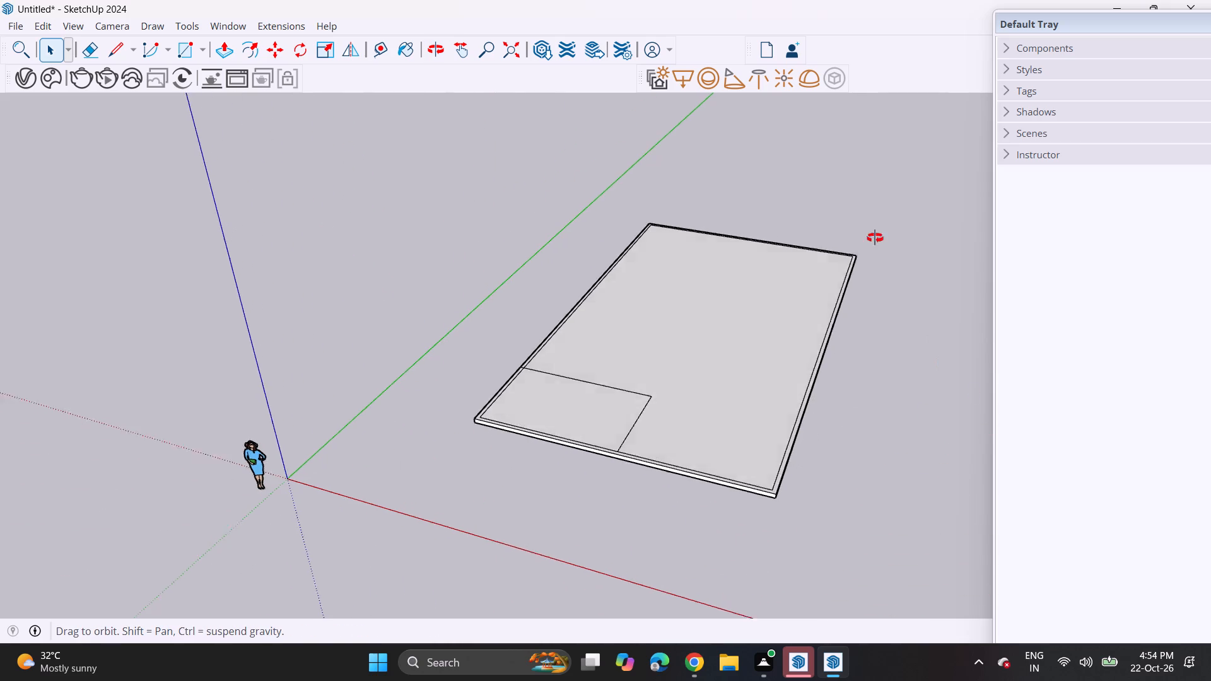
pyautogui.moveTo(875, 238); pyautogui.dragTo(542, 359, button='middle')
pyautogui.moveTo(542, 361); pyautogui.dragTo(862, 286, button='middle')
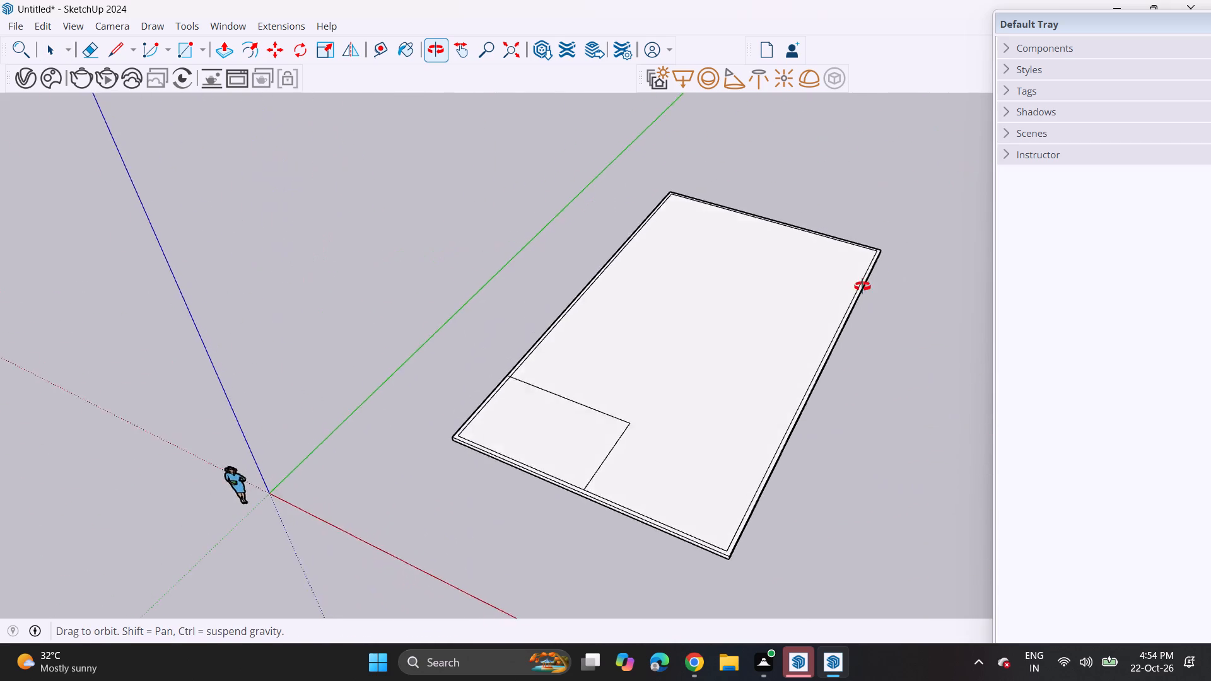
pyautogui.moveTo(862, 286); pyautogui.dragTo(915, 232, button='middle')
pyautogui.moveTo(873, 469); pyautogui.dragTo(790, 265, button='middle')
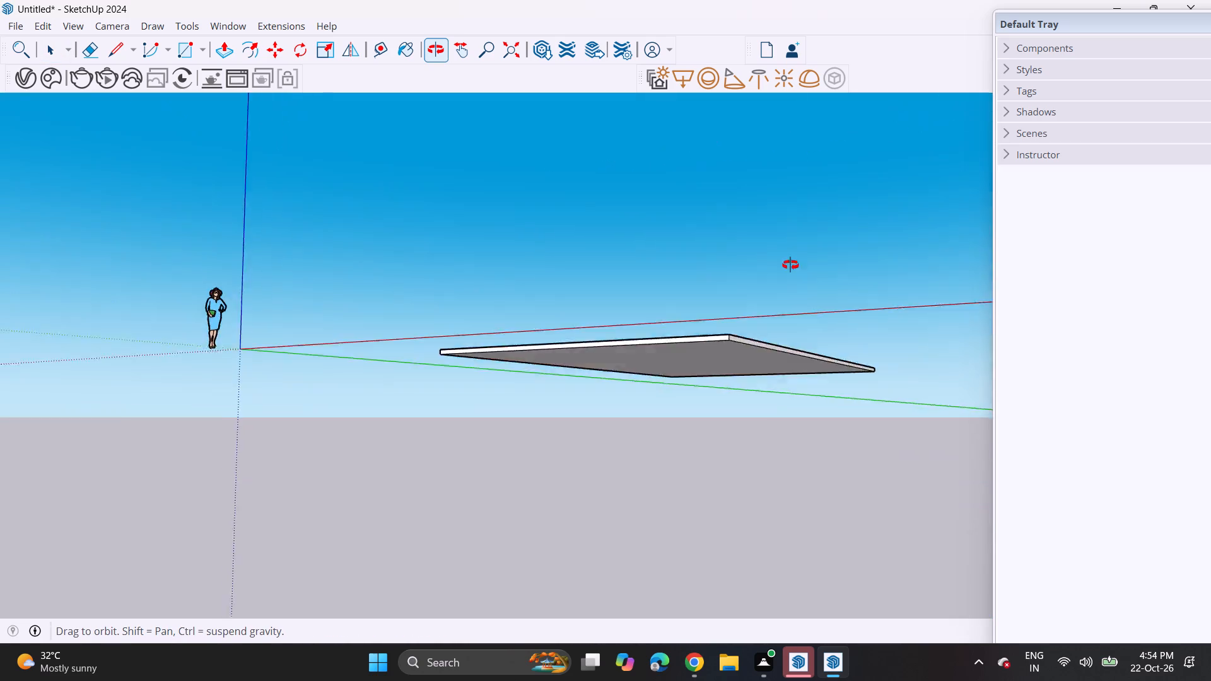
pyautogui.moveTo(790, 265); pyautogui.dragTo(807, 427, button='middle')
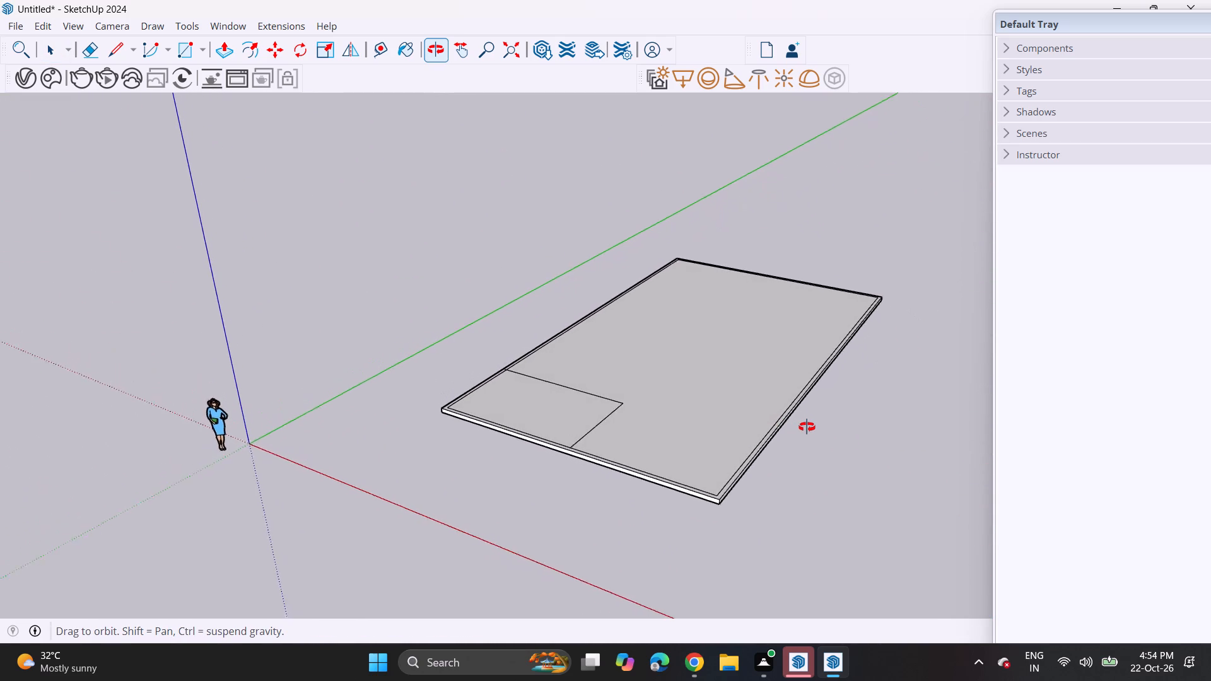
pyautogui.moveTo(807, 427); pyautogui.dragTo(990, 388, button='middle')
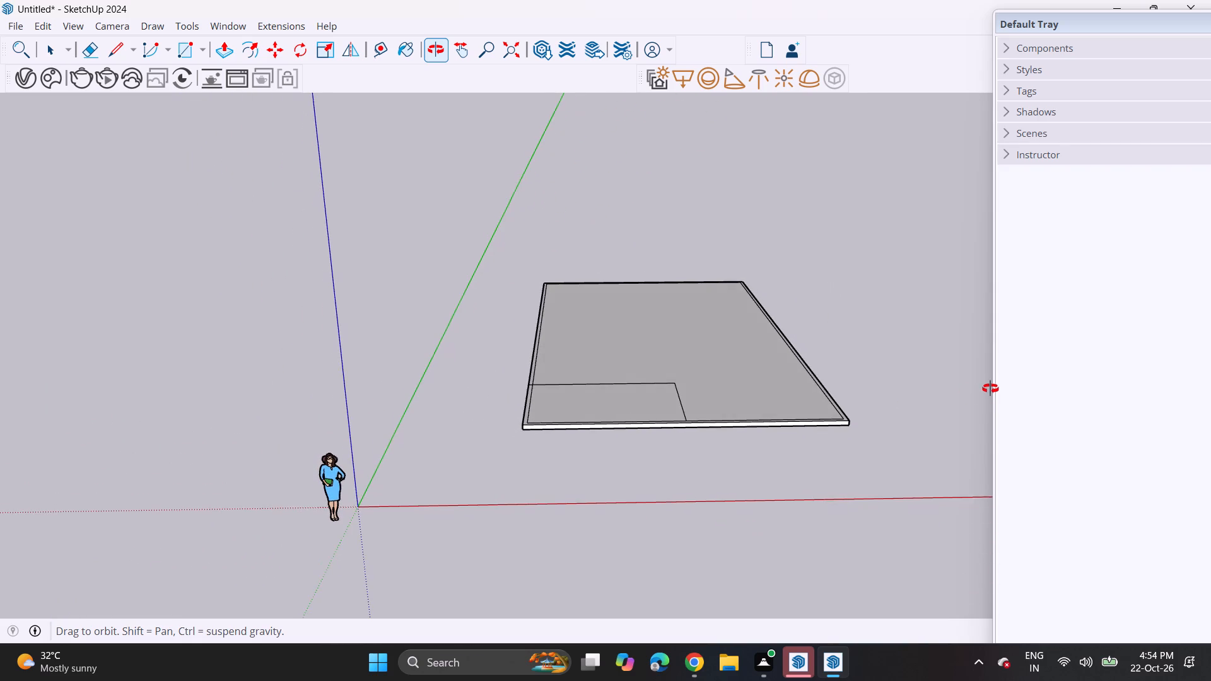
pyautogui.moveTo(990, 388); pyautogui.dragTo(881, 410, button='middle')
pyautogui.moveTo(992, 337); pyautogui.dragTo(848, 393, button='middle')
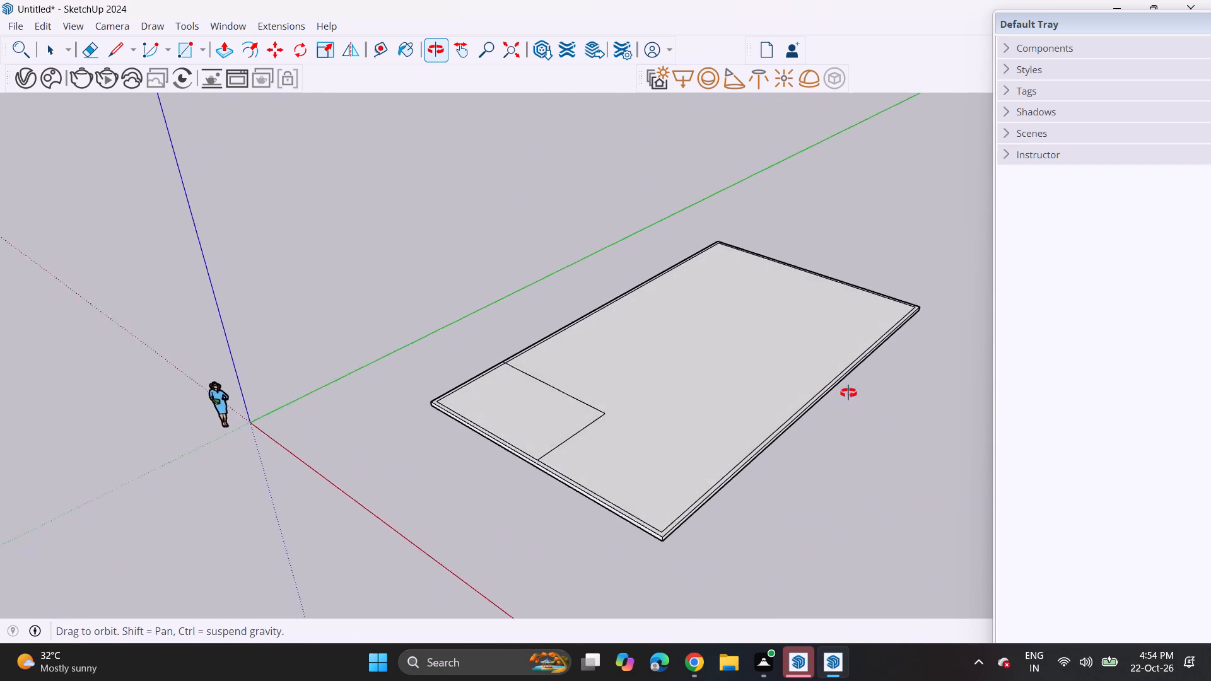
pyautogui.moveTo(848, 393); pyautogui.dragTo(778, 399, button='middle')
pyautogui.moveTo(989, 622); pyautogui.dragTo(879, 513, button='middle')
pyautogui.moveTo(875, 508); pyautogui.dragTo(644, 346, button='middle')
pyautogui.click(646, 345)
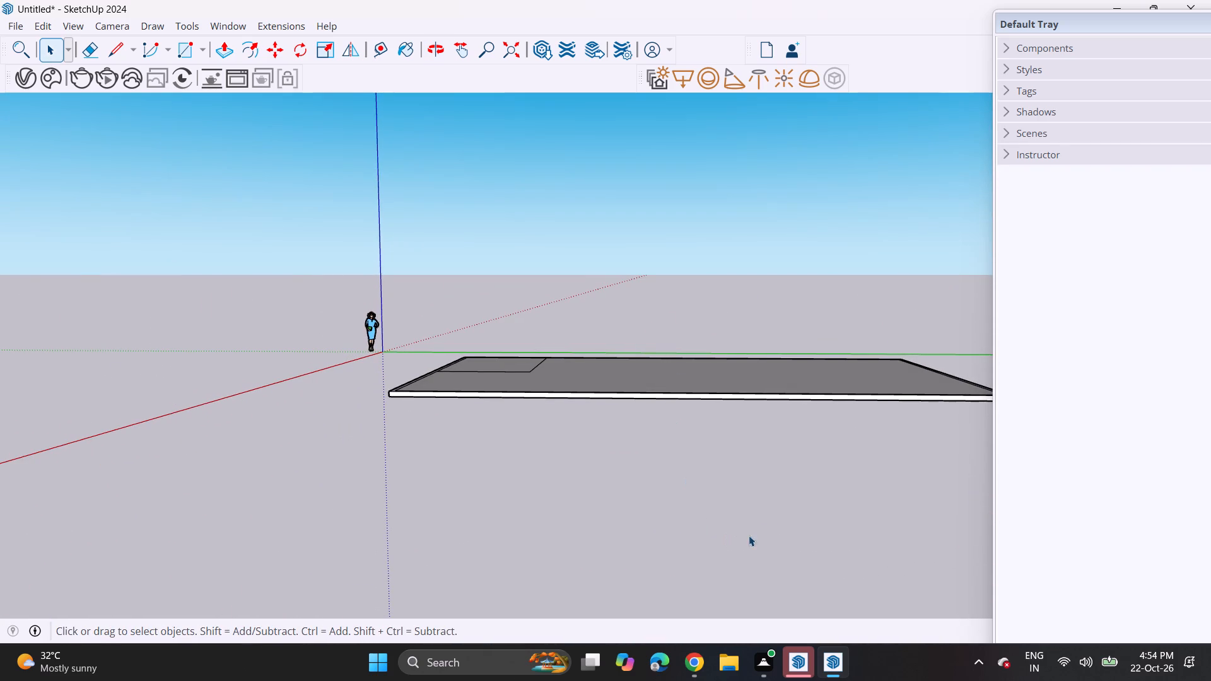
# Examine the slab from its far end and both long sides, including the underside and the corner area near the origin.
pyautogui.moveTo(773, 519); pyautogui.dragTo(638, 657, button='middle')
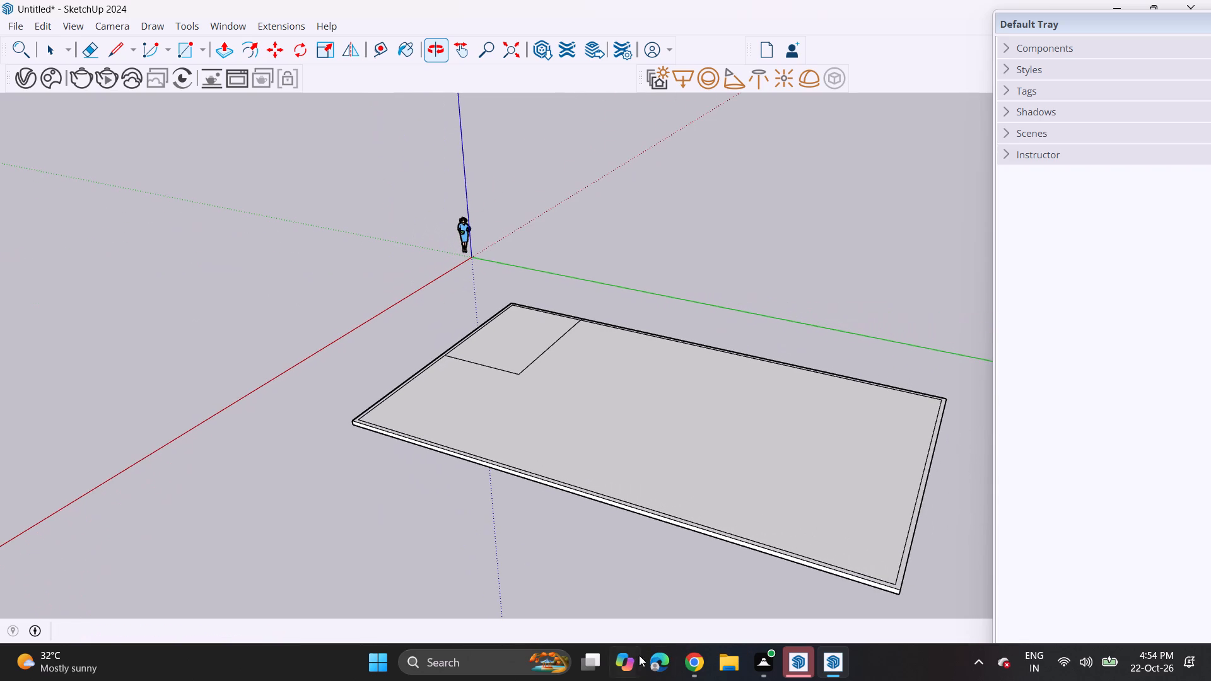
pyautogui.moveTo(503, 475); pyautogui.dragTo(403, 504, button='middle')
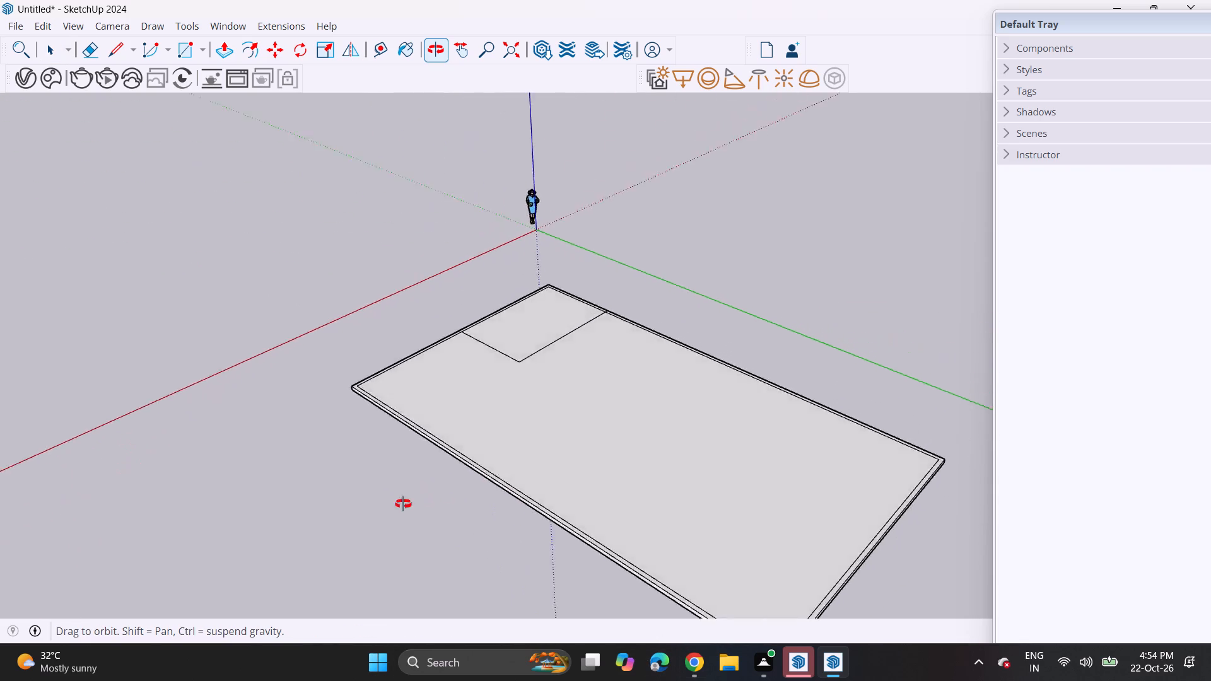
pyautogui.moveTo(403, 504); pyautogui.dragTo(213, 419, button='middle')
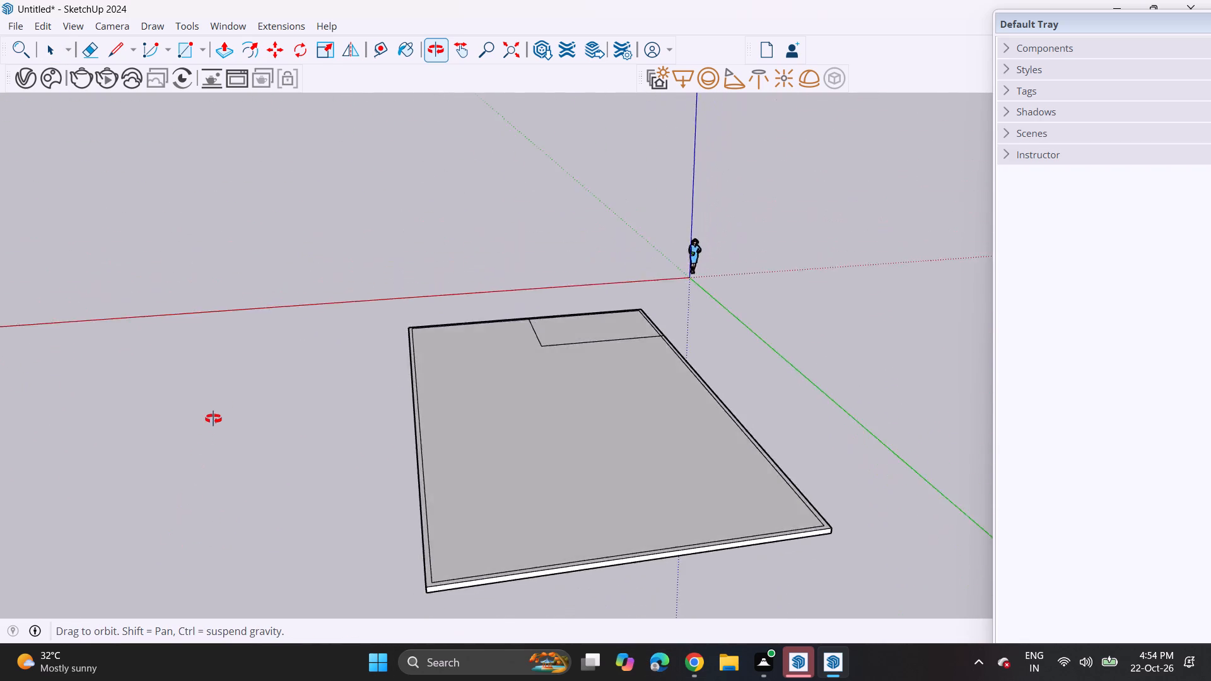
pyautogui.moveTo(213, 419); pyautogui.dragTo(245, 373, button='middle')
pyautogui.moveTo(570, 576); pyautogui.dragTo(320, 562, button='middle')
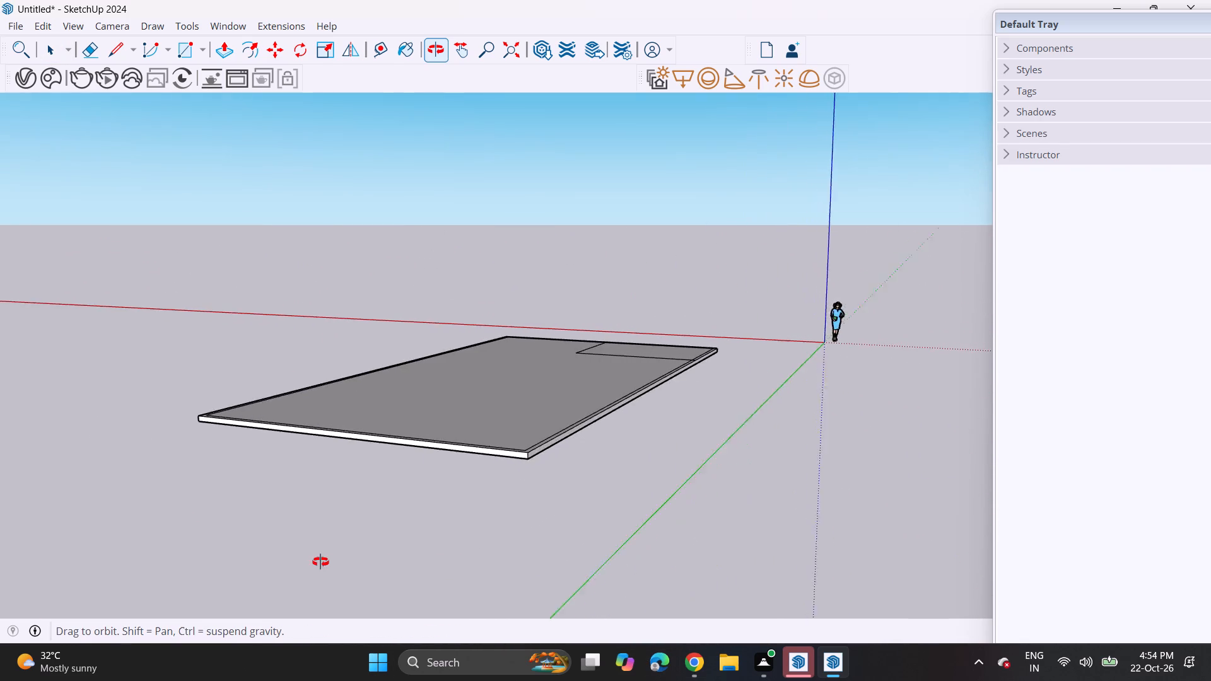
pyautogui.moveTo(320, 562); pyautogui.dragTo(240, 581, button='middle')
pyautogui.moveTo(829, 364); pyautogui.dragTo(524, 506, button='middle')
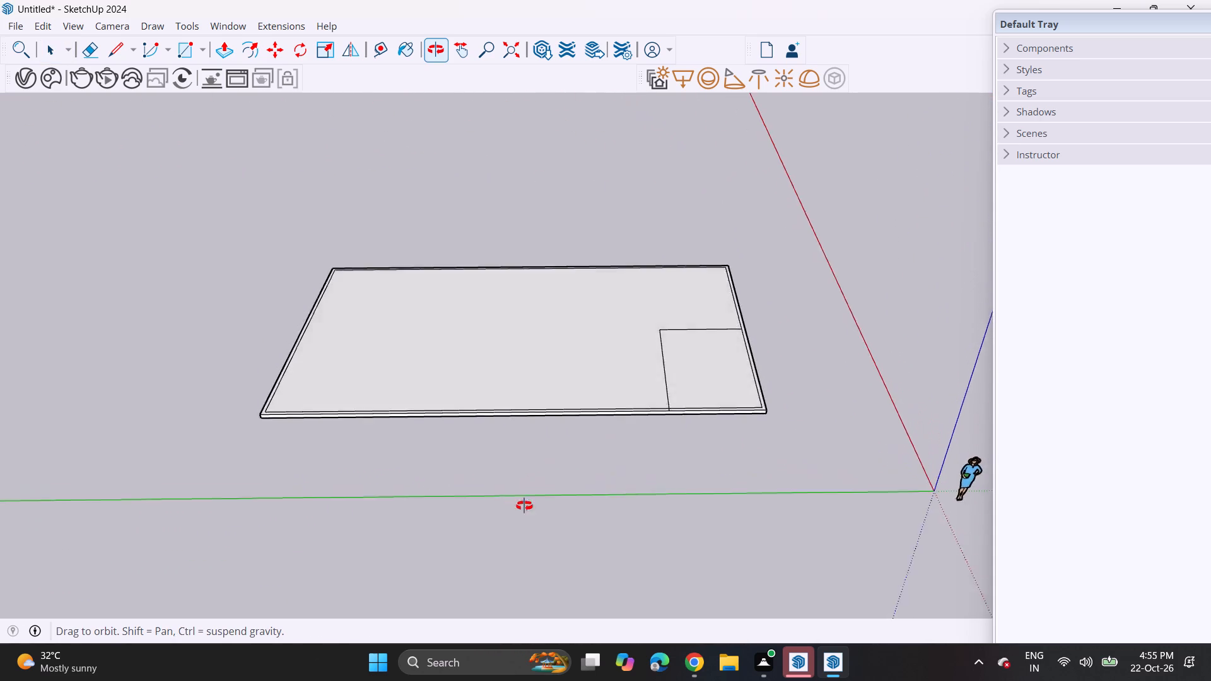
pyautogui.moveTo(524, 506); pyautogui.dragTo(1081, 346, button='middle')
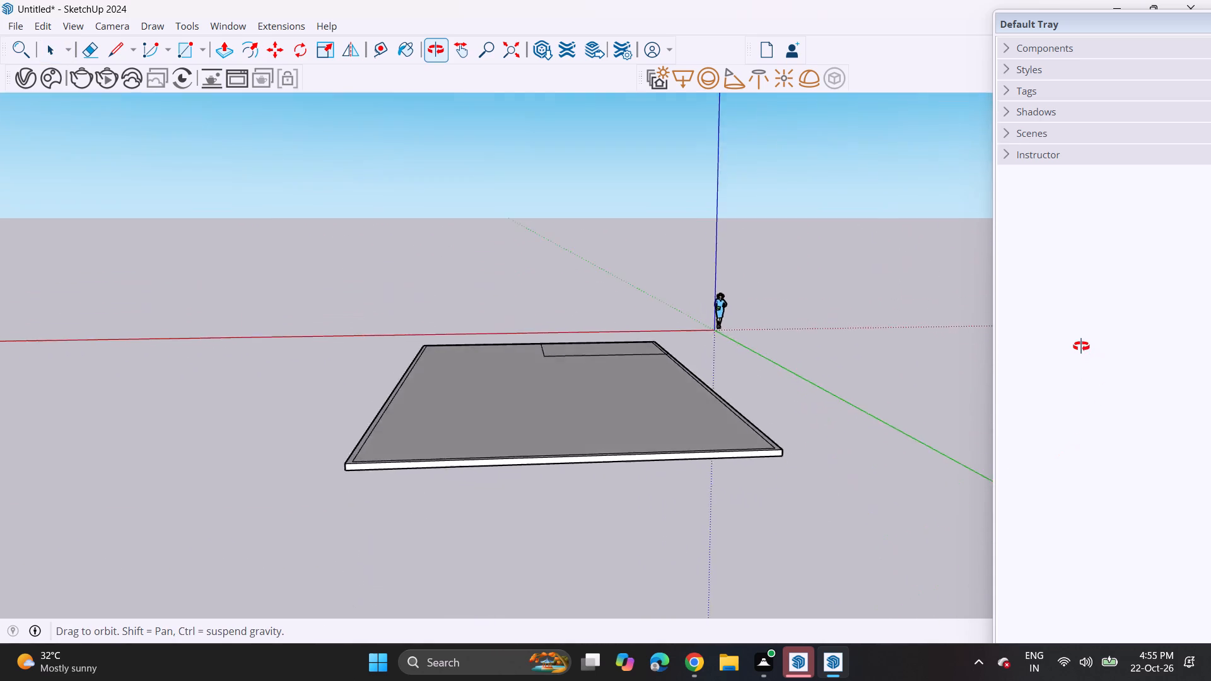
pyautogui.moveTo(1081, 346); pyautogui.dragTo(1080, 302, button='middle')
pyautogui.moveTo(758, 368); pyautogui.dragTo(696, 417, button='middle')
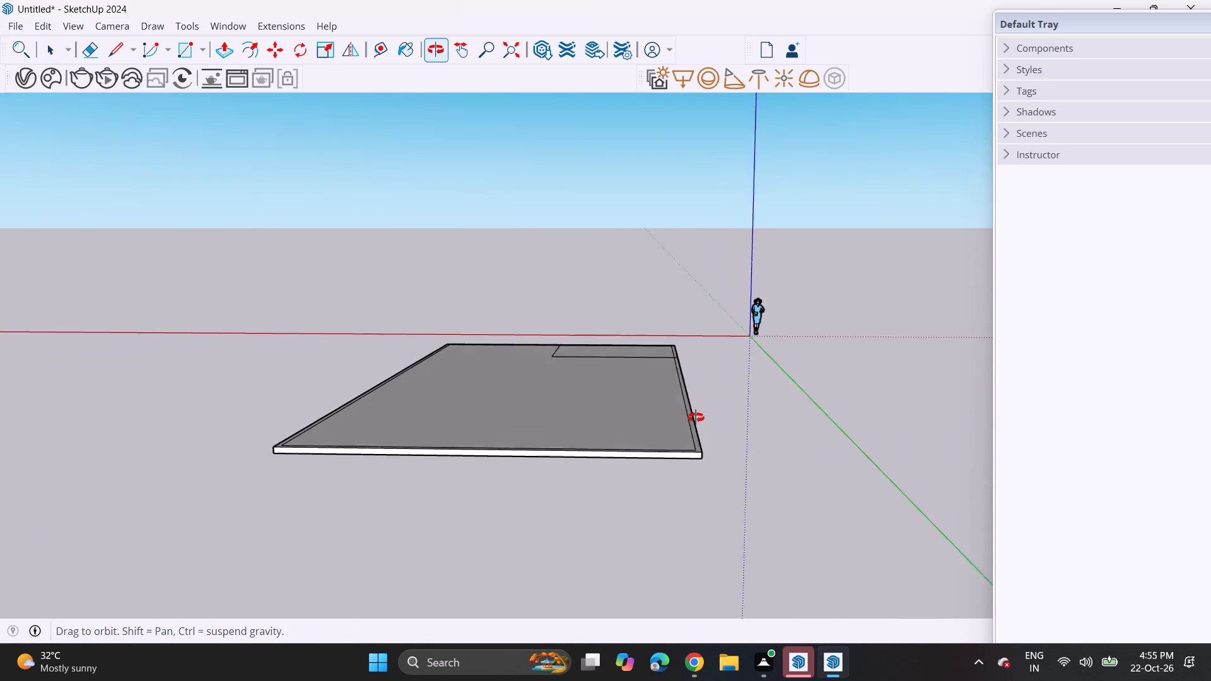
pyautogui.moveTo(696, 417); pyautogui.dragTo(604, 465, button='middle')
pyautogui.moveTo(766, 337); pyautogui.dragTo(595, 491, button='middle')
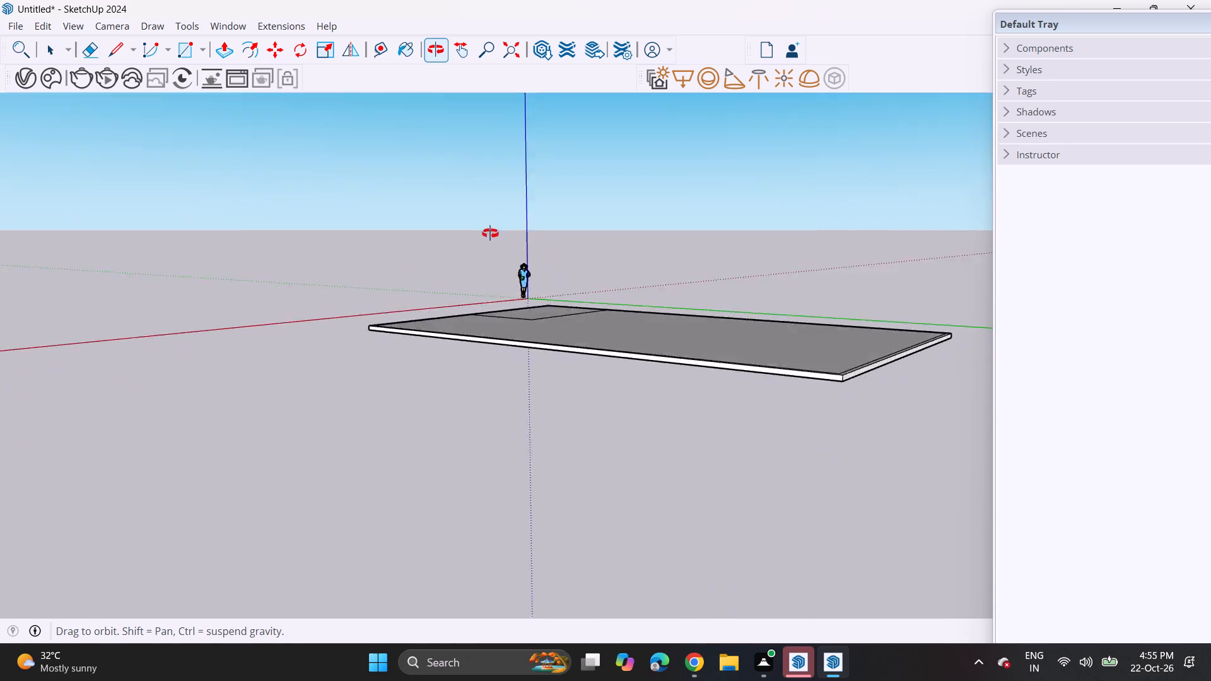
pyautogui.moveTo(490, 233); pyautogui.dragTo(309, 320, button='middle')
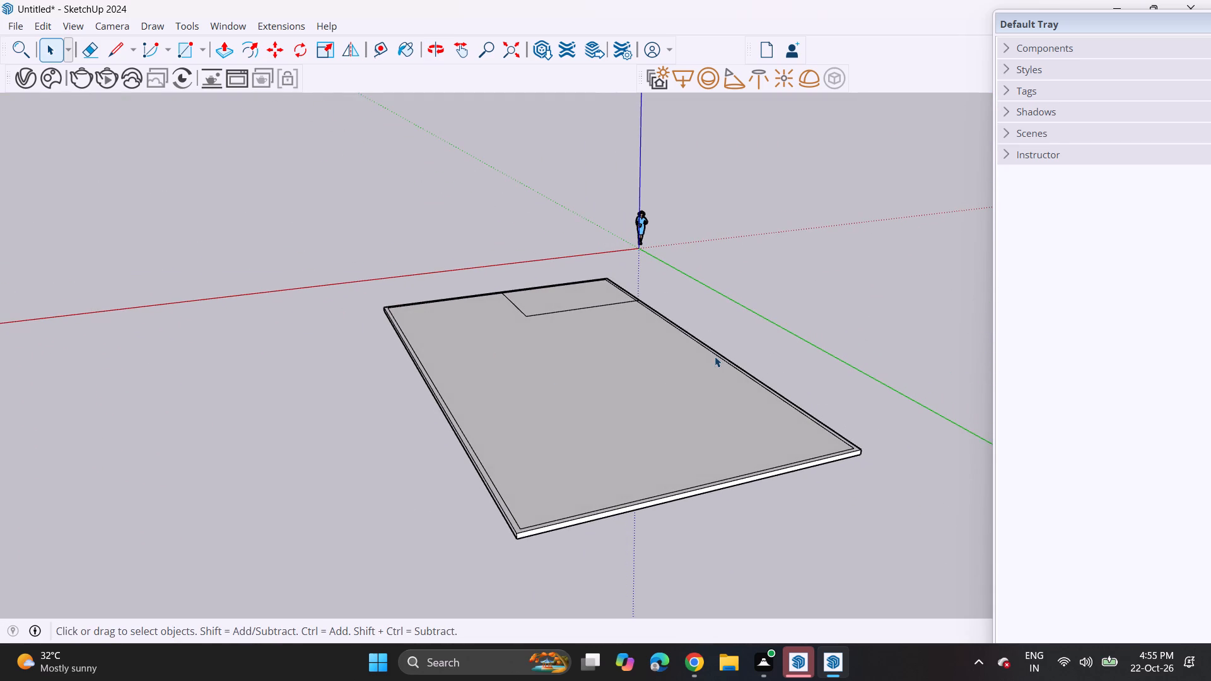
pyautogui.moveTo(715, 356); pyautogui.dragTo(484, 427, button='middle')
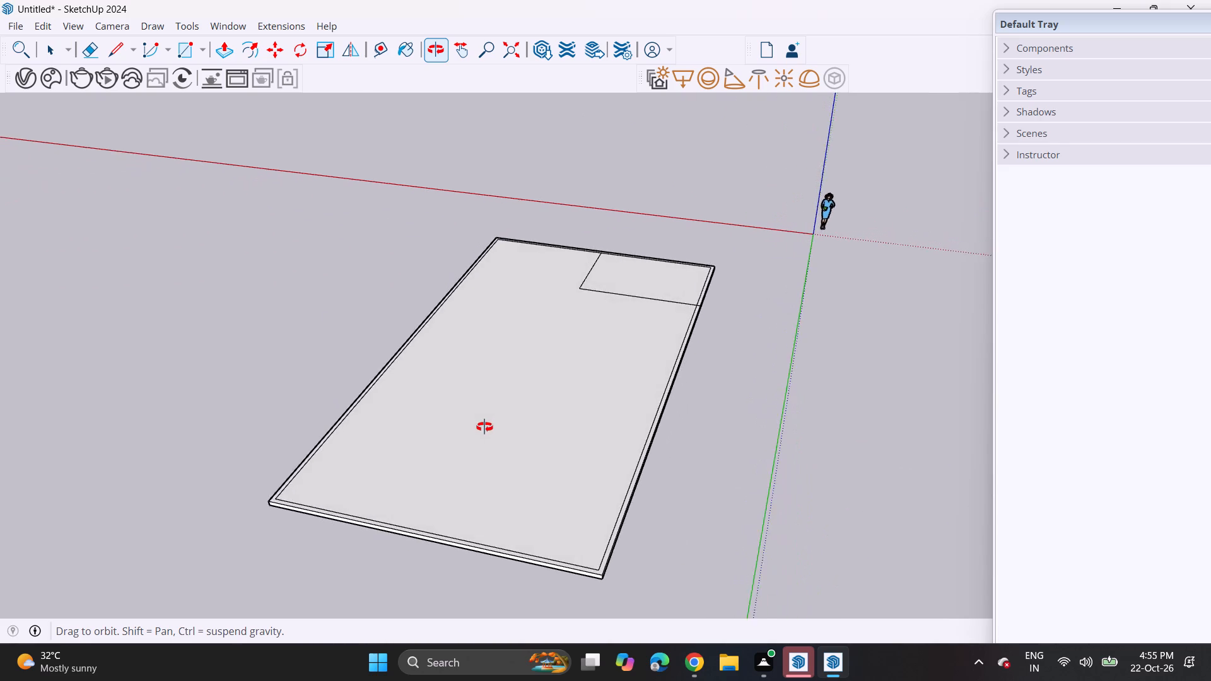
pyautogui.moveTo(484, 427); pyautogui.dragTo(557, 288, button='middle')
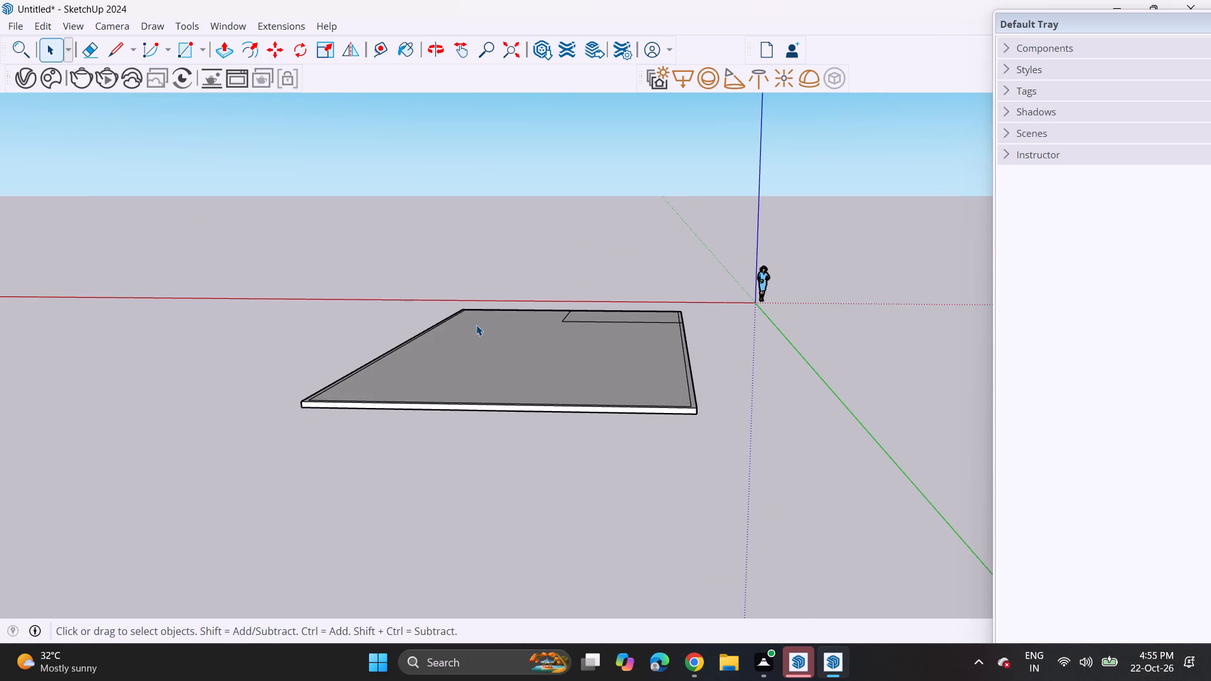
pyautogui.moveTo(476, 325); pyautogui.dragTo(611, 361, button='middle')
pyautogui.moveTo(526, 546); pyautogui.dragTo(568, 378, button='middle')
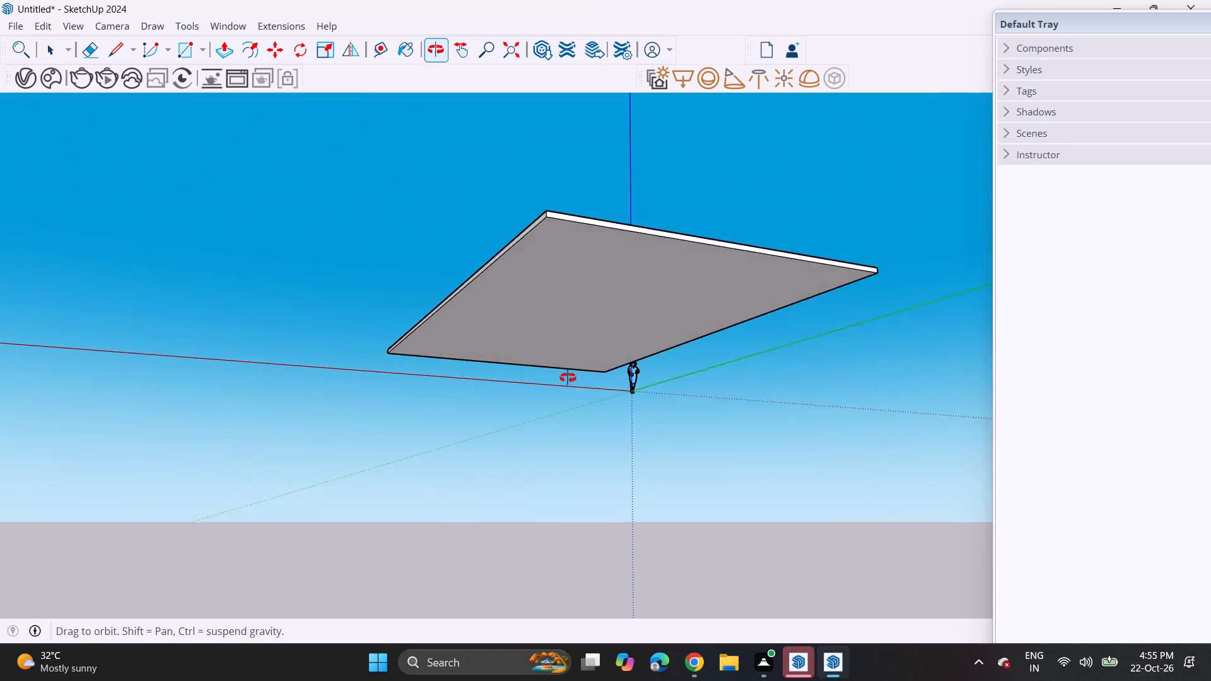
pyautogui.moveTo(568, 378); pyautogui.dragTo(522, 514, button='middle')
pyautogui.scroll(1, 534, 376)
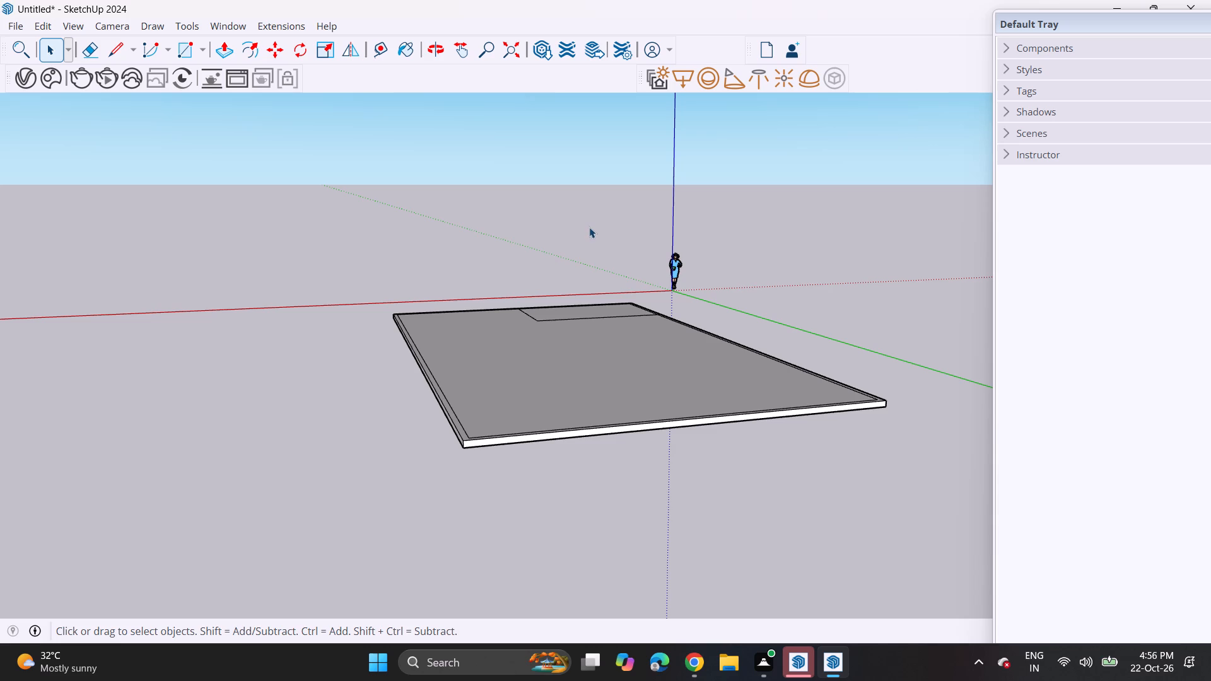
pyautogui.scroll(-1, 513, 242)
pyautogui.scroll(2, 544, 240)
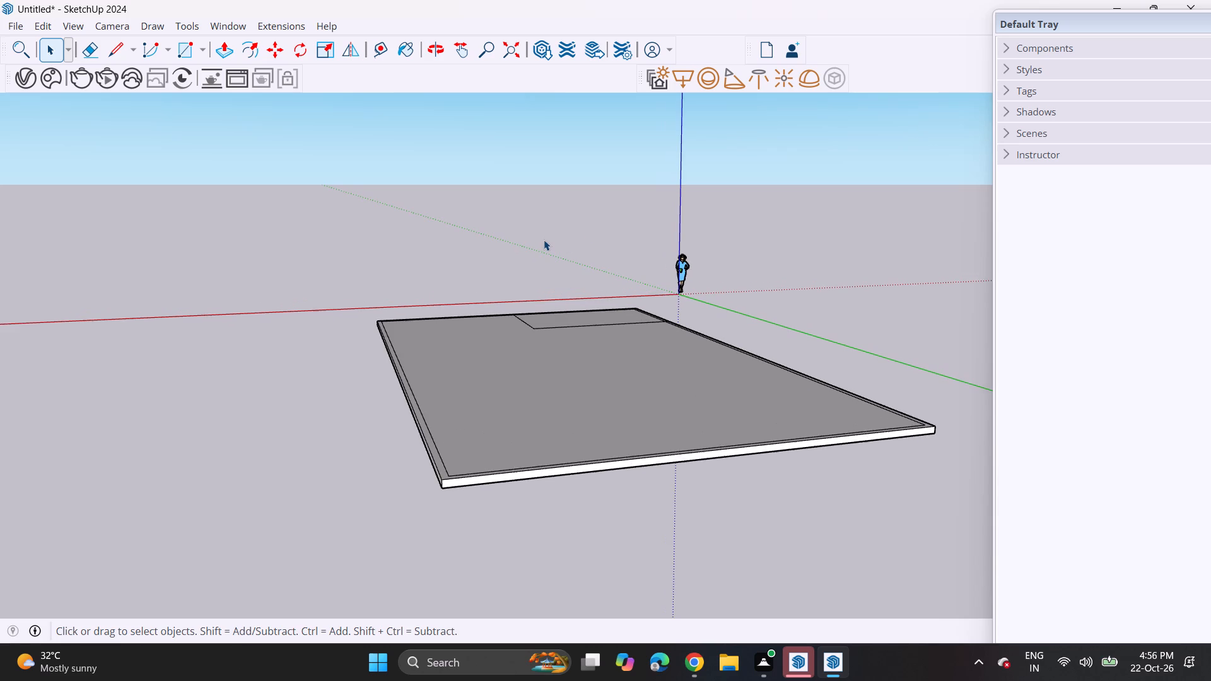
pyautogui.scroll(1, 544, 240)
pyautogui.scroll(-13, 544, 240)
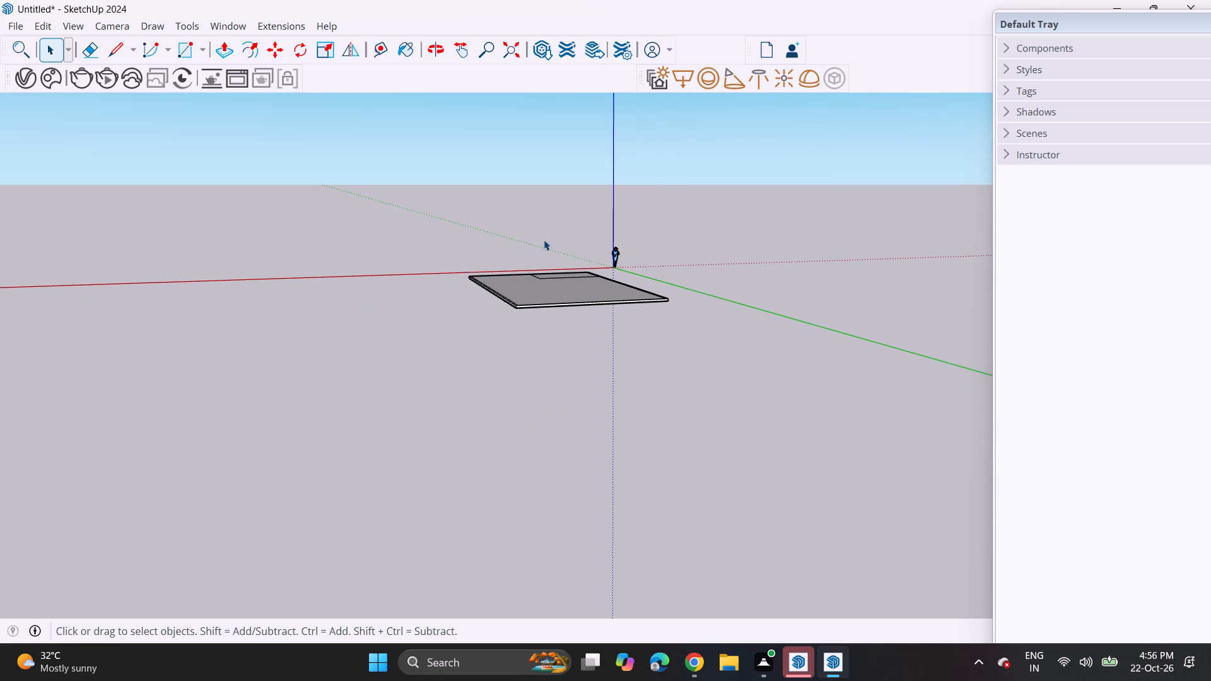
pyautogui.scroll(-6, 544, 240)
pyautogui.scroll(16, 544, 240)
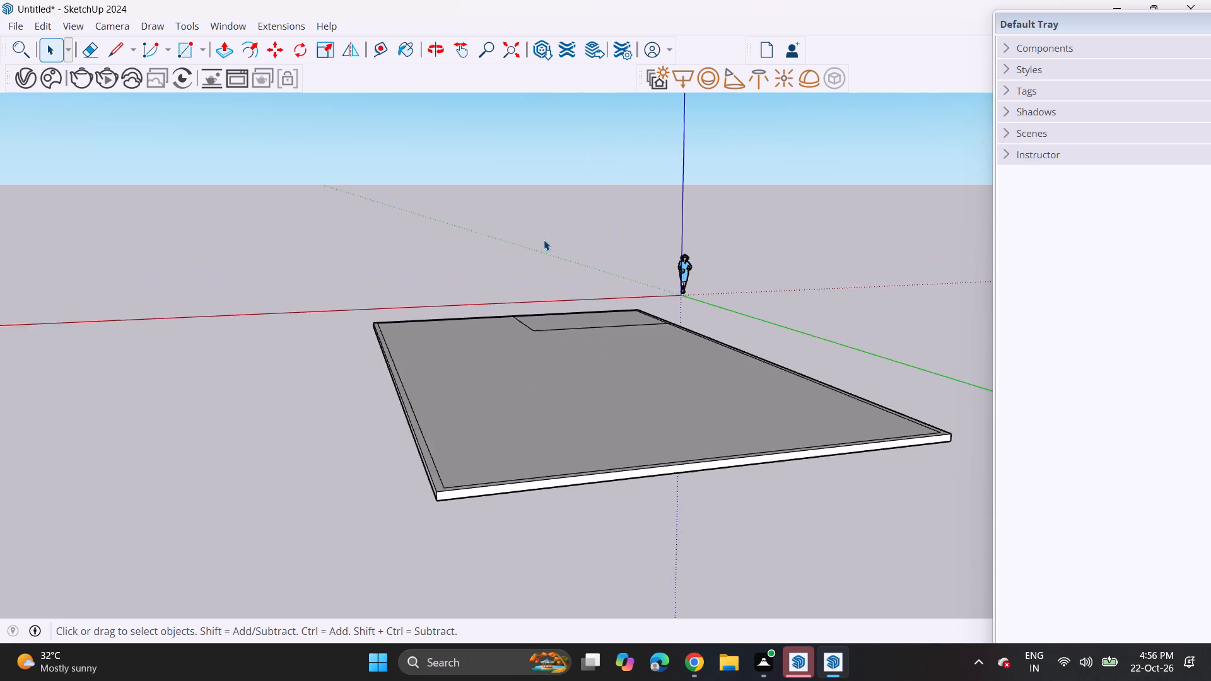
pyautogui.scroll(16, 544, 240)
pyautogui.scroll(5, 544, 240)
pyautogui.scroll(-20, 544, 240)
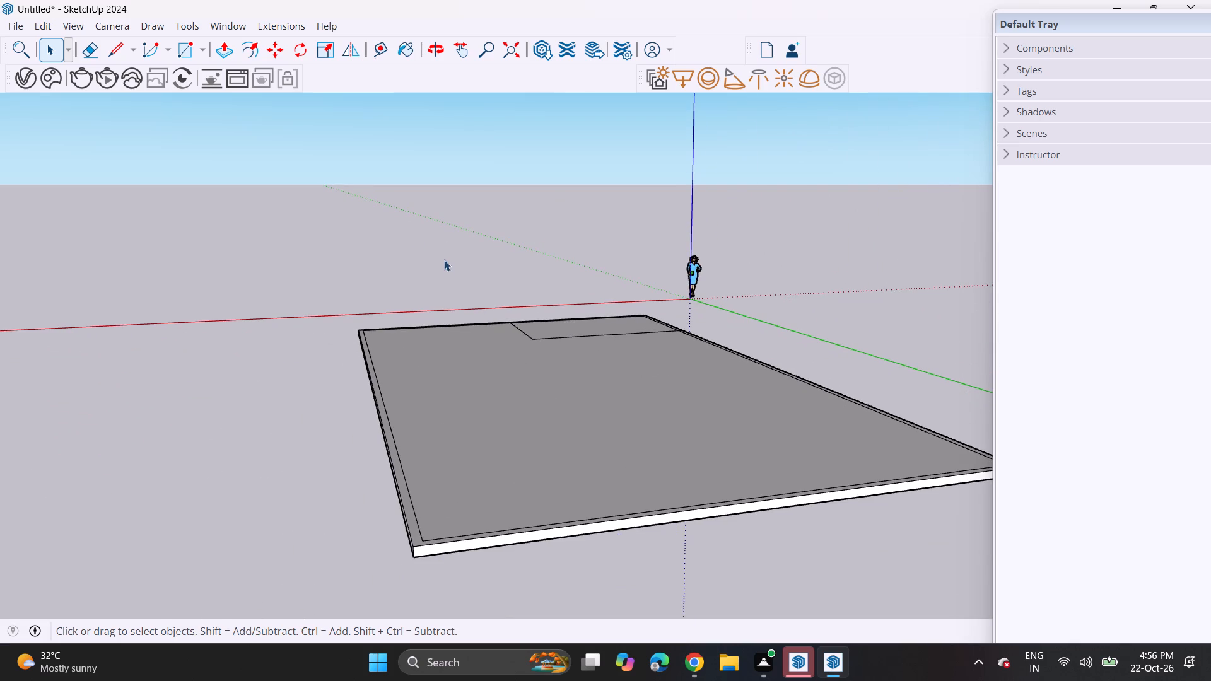
# Examine the slab's bordered top face from its far end, from steeply above, and around to the long side facing the green axis.
pyautogui.moveTo(444, 263); pyautogui.dragTo(621, 295, button='middle')
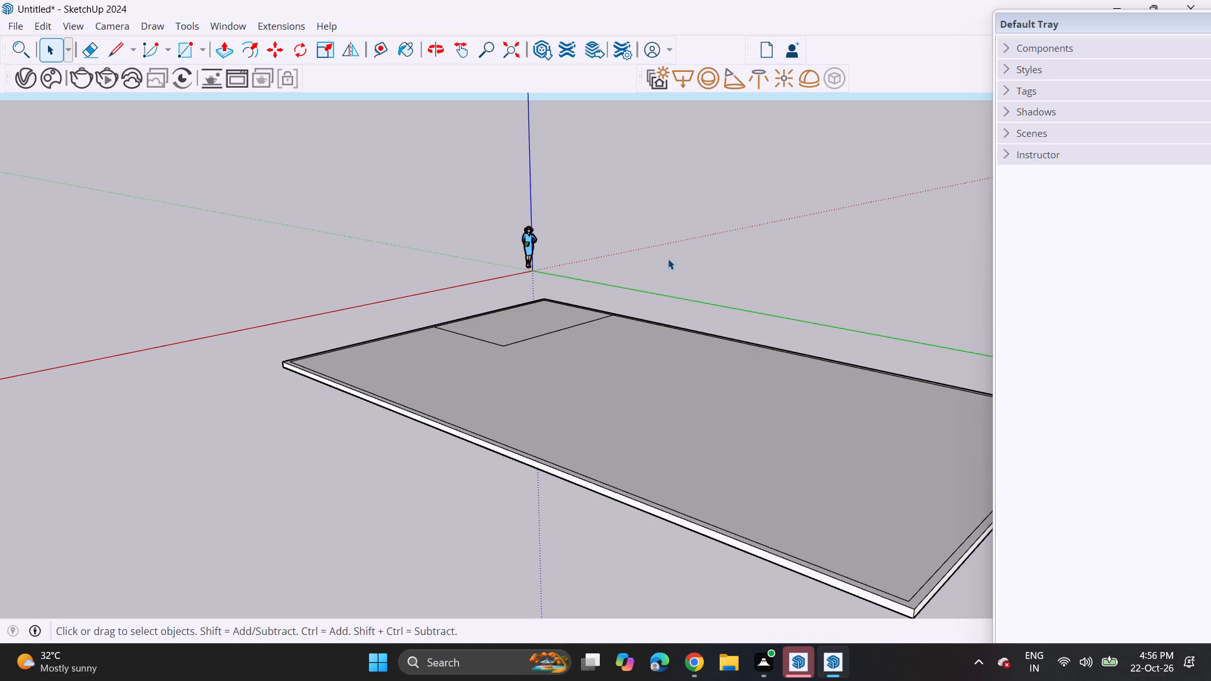
pyautogui.moveTo(668, 259); pyautogui.dragTo(663, 263, button='middle')
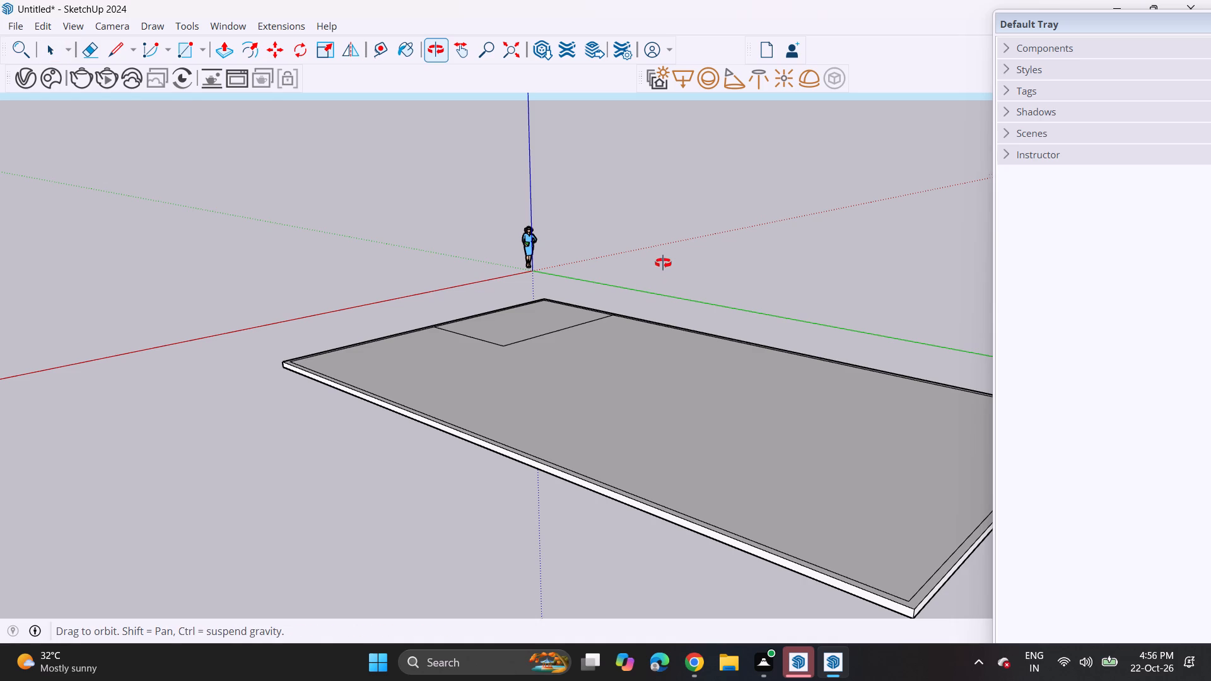
pyautogui.moveTo(663, 263); pyautogui.dragTo(370, 270, button='middle')
pyautogui.moveTo(575, 195); pyautogui.dragTo(585, 345, button='middle')
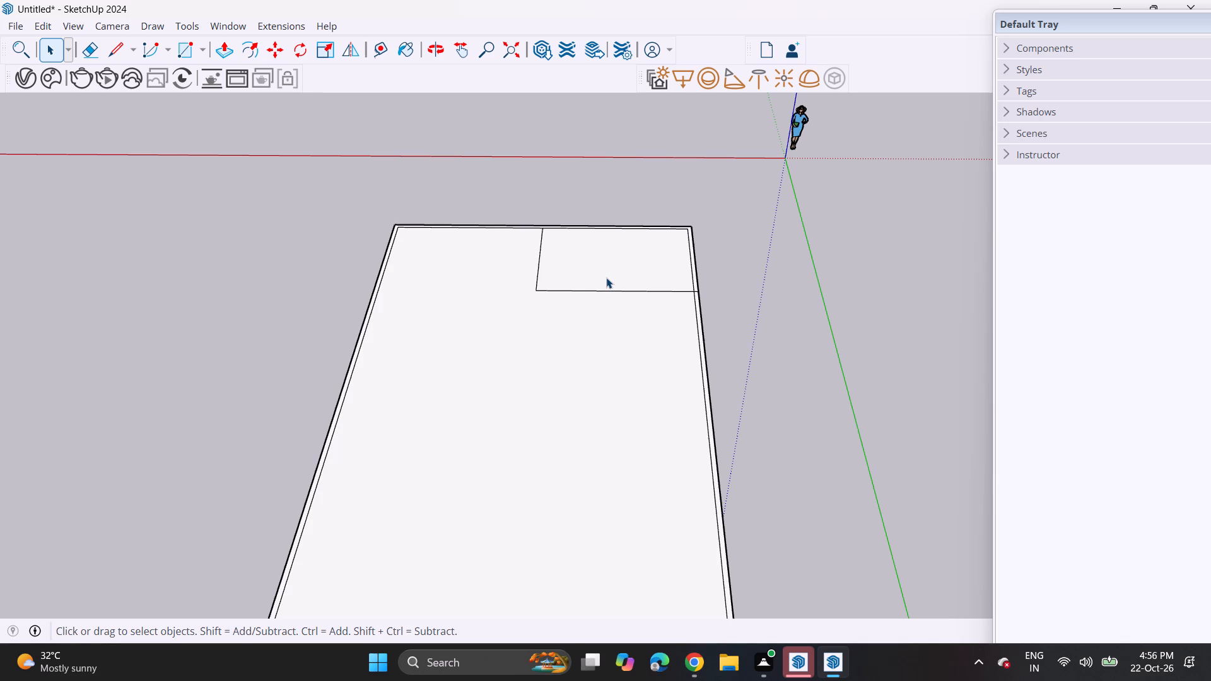
pyautogui.moveTo(617, 281); pyautogui.dragTo(665, 307, button='middle')
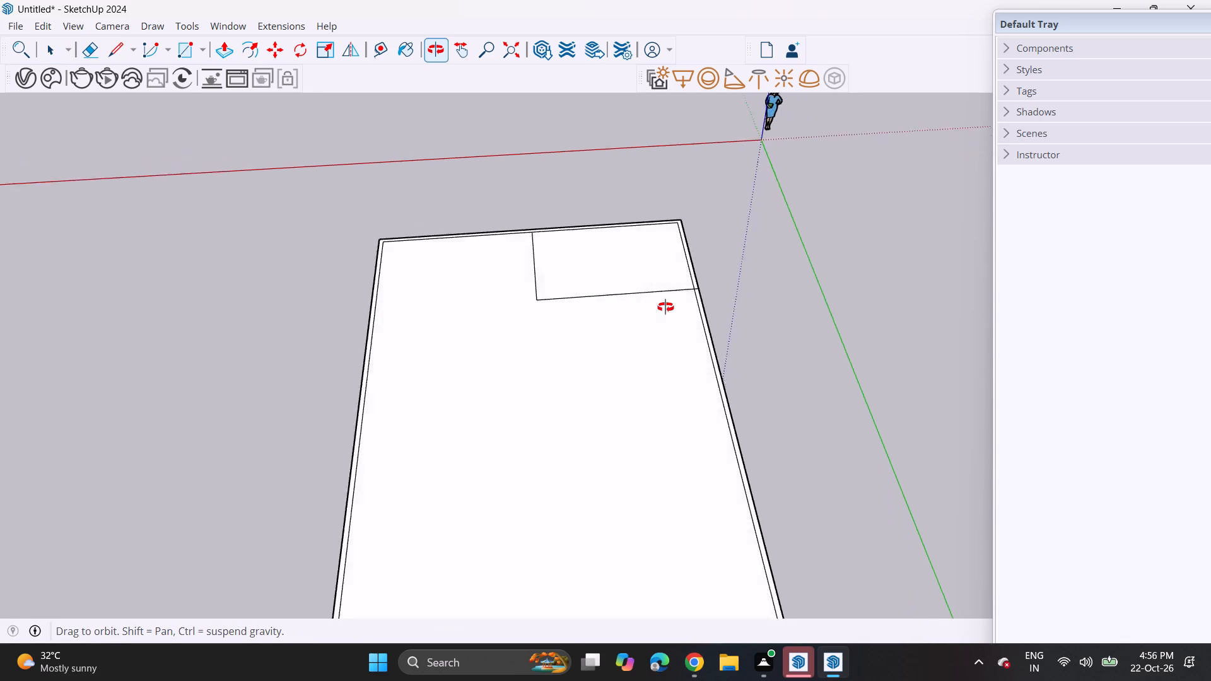
pyautogui.moveTo(665, 307); pyautogui.dragTo(812, 235, button='middle')
pyautogui.moveTo(753, 287); pyautogui.dragTo(619, 340, button='middle')
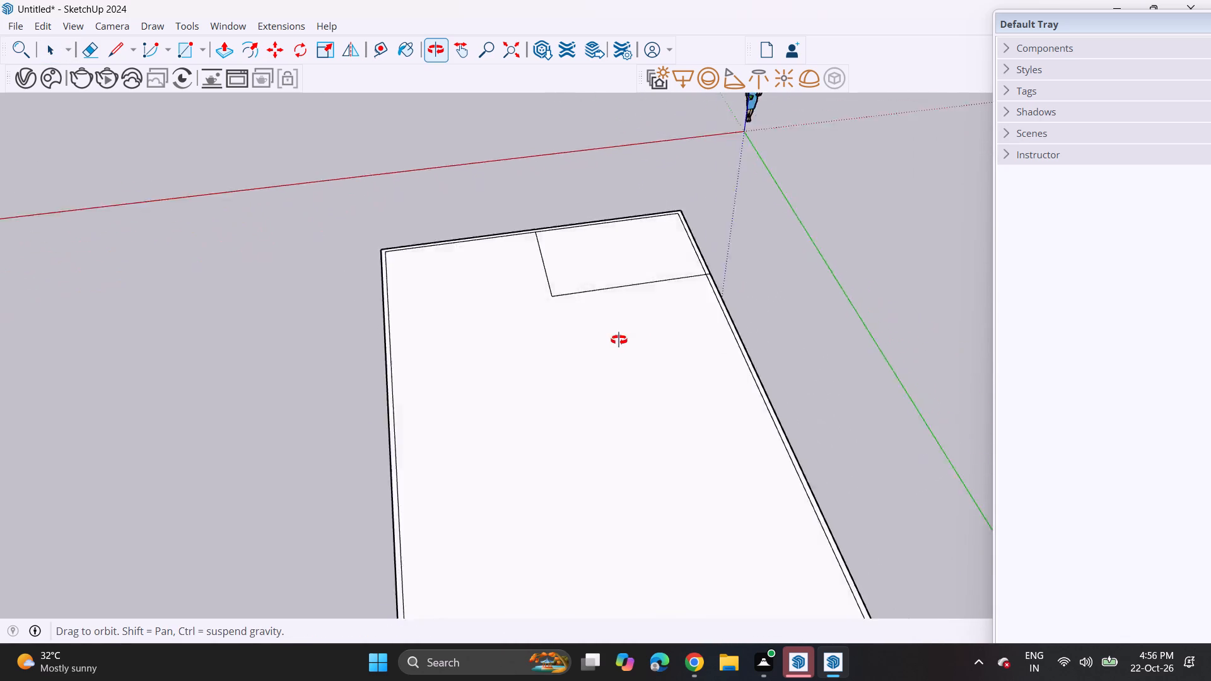
pyautogui.moveTo(619, 340); pyautogui.dragTo(403, 255, button='middle')
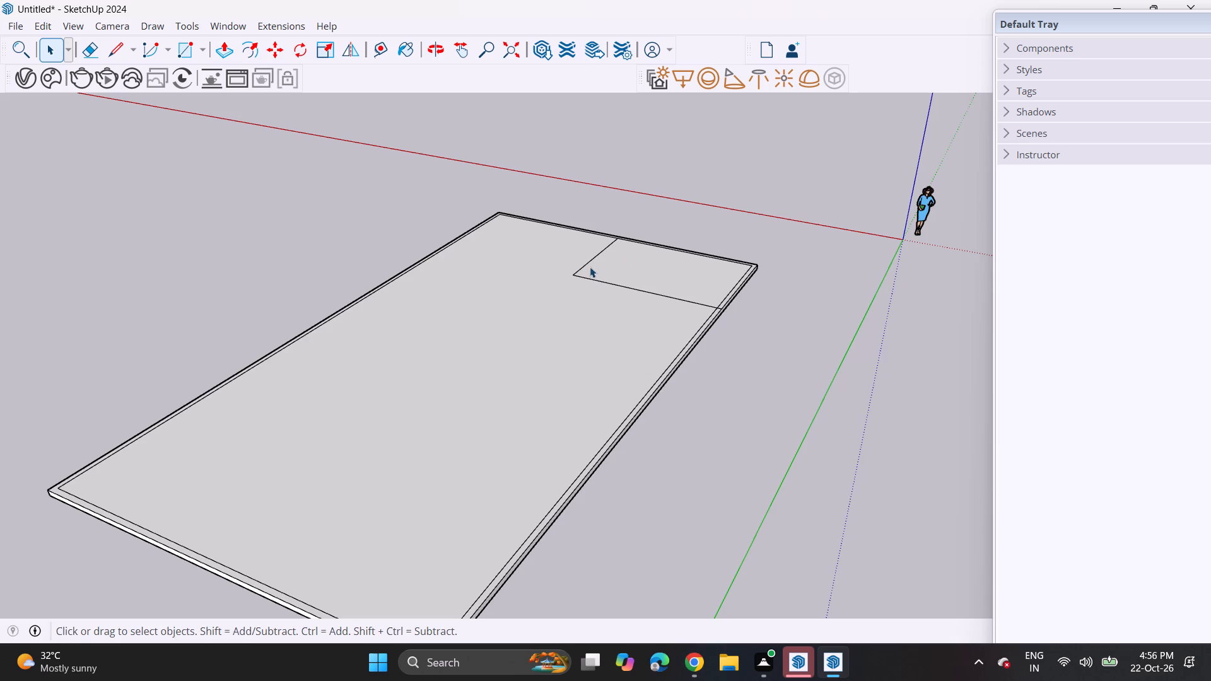
pyautogui.moveTo(592, 264); pyautogui.dragTo(366, 317, button='middle')
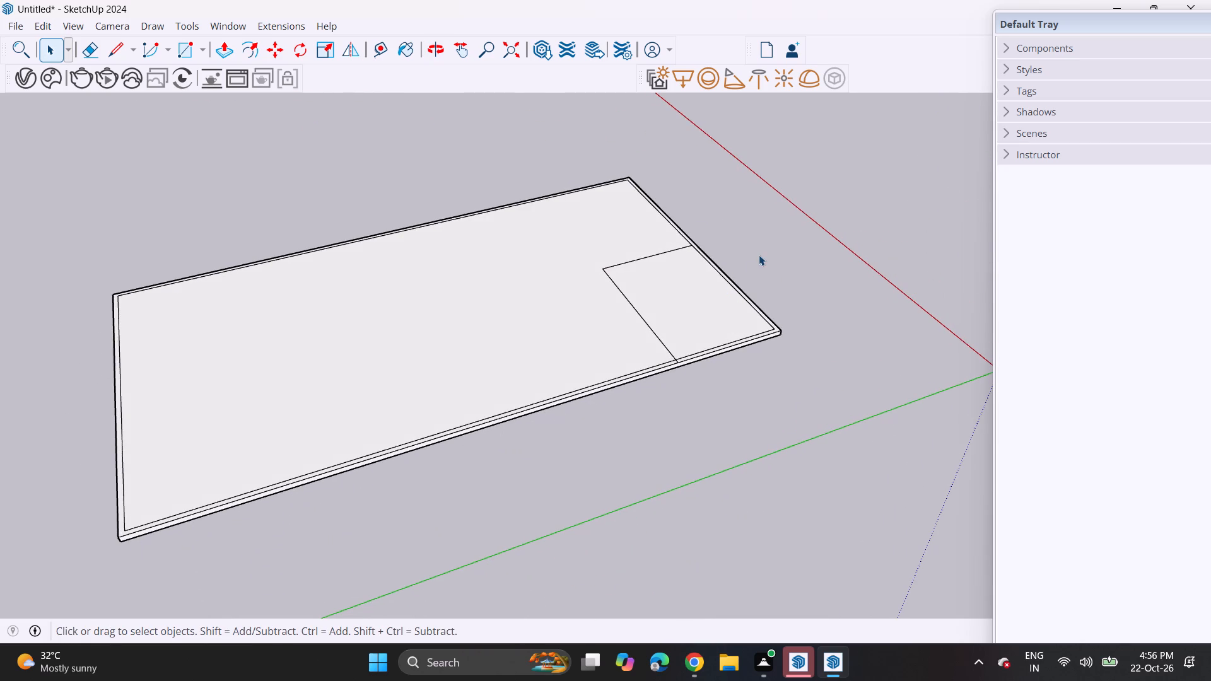
pyautogui.moveTo(705, 294); pyautogui.dragTo(530, 328, button='middle')
pyautogui.moveTo(542, 347); pyautogui.dragTo(446, 197, button='middle')
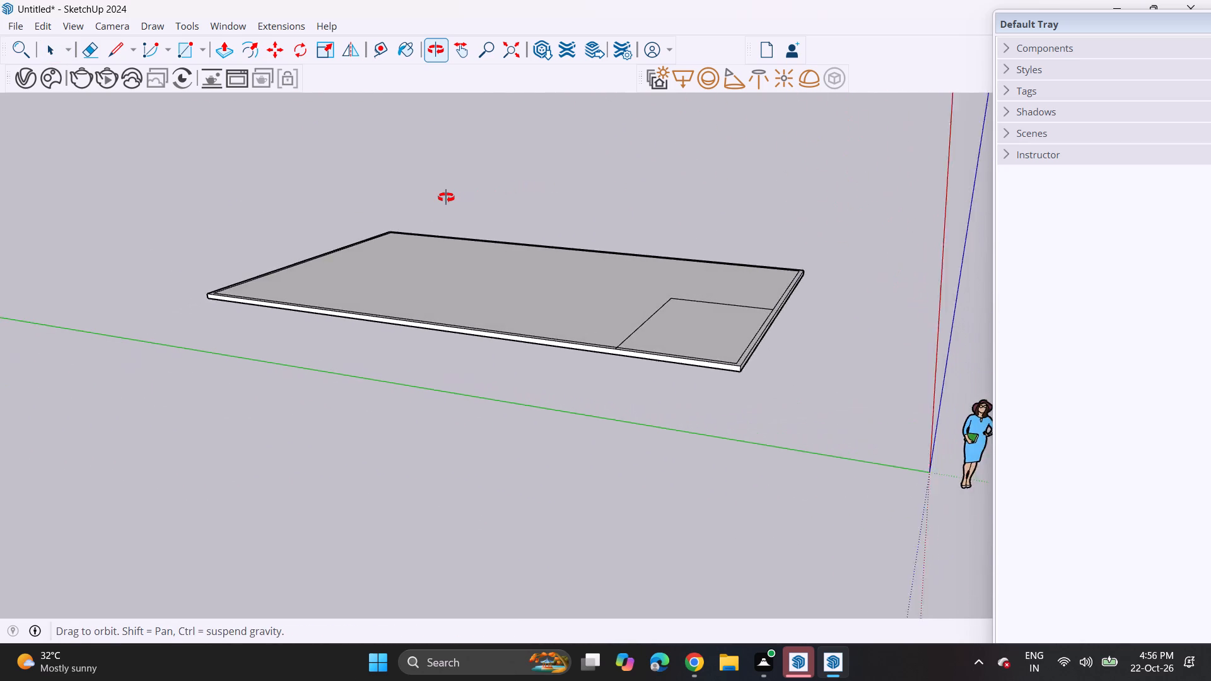
pyautogui.moveTo(446, 197); pyautogui.dragTo(412, 182, button='middle')
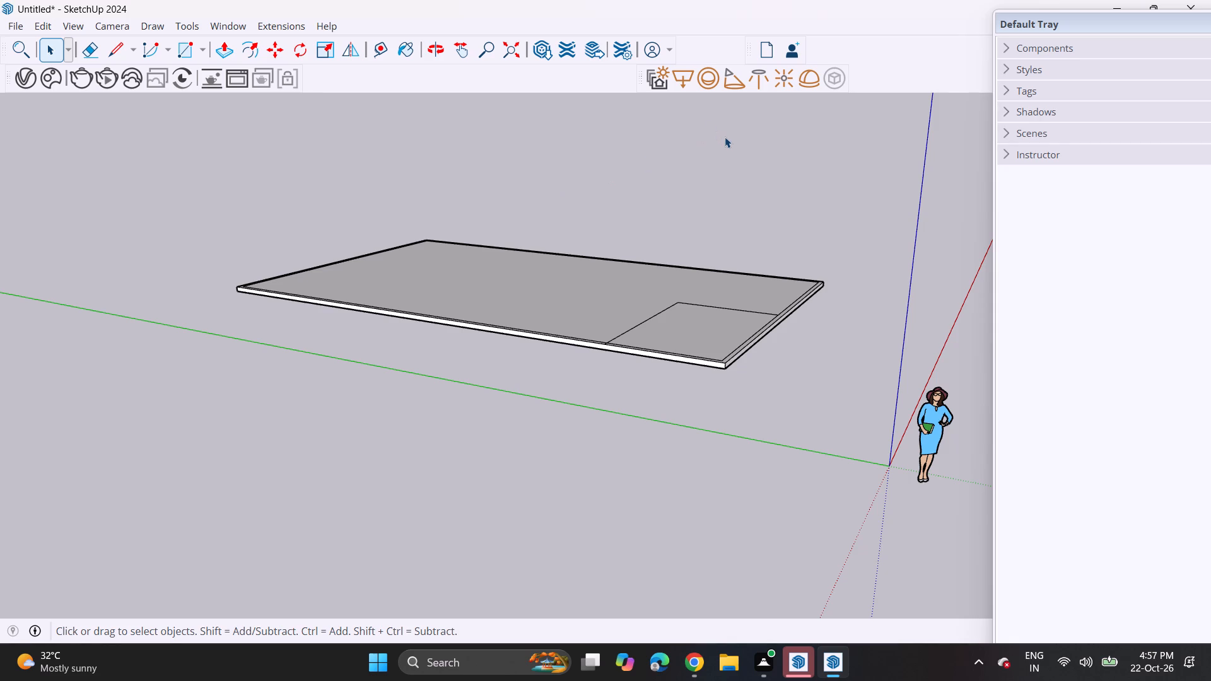
# Examine the rectangular area marked off at the slab's corner from the origin end, at steep and low viewpoints.
pyautogui.moveTo(649, 170); pyautogui.dragTo(537, 256, button='middle')
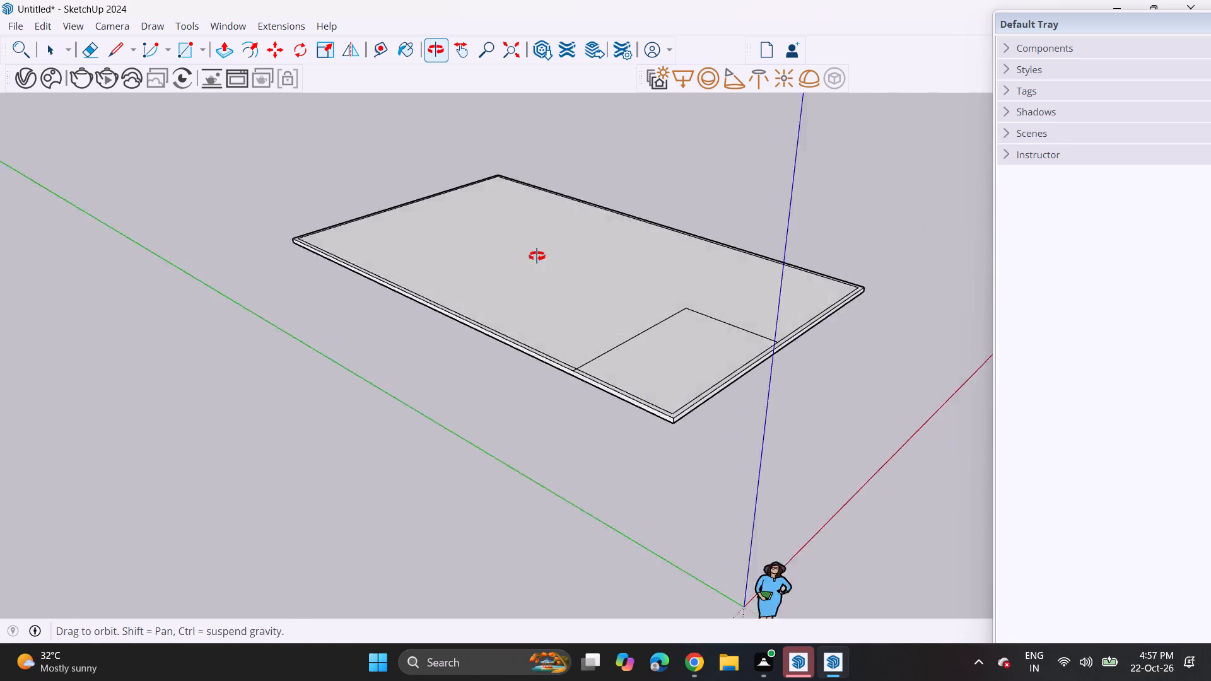
pyautogui.moveTo(537, 256); pyautogui.dragTo(462, 286, button='middle')
pyautogui.moveTo(665, 144); pyautogui.dragTo(537, 204, button='middle')
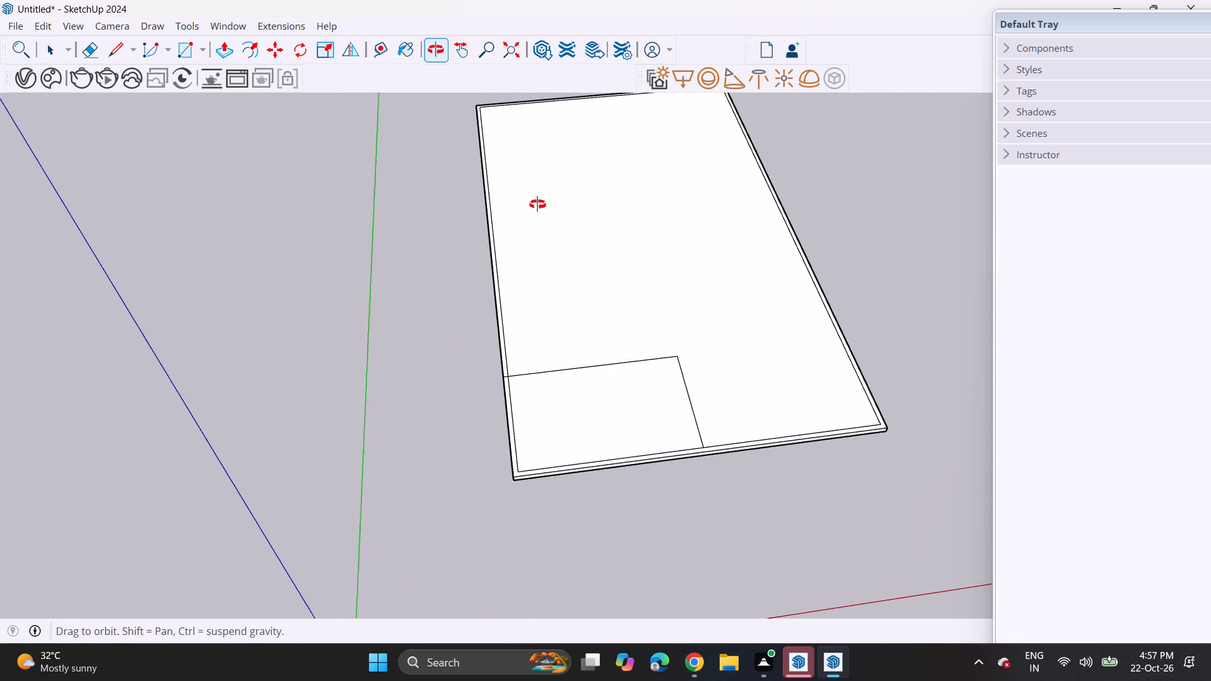
pyautogui.moveTo(537, 204); pyautogui.dragTo(470, 153, button='middle')
pyautogui.moveTo(743, 220); pyautogui.dragTo(700, 232, button='middle')
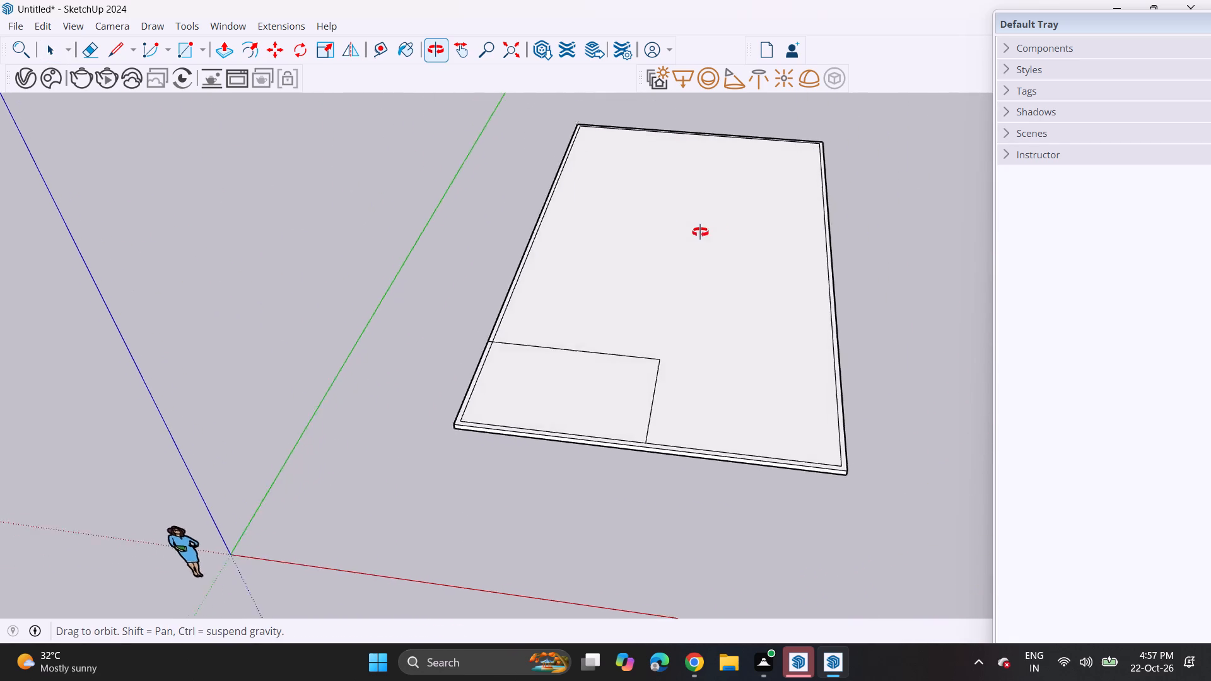
pyautogui.moveTo(700, 232); pyautogui.dragTo(623, 207, button='middle')
pyautogui.moveTo(734, 216); pyautogui.dragTo(701, 211, button='middle')
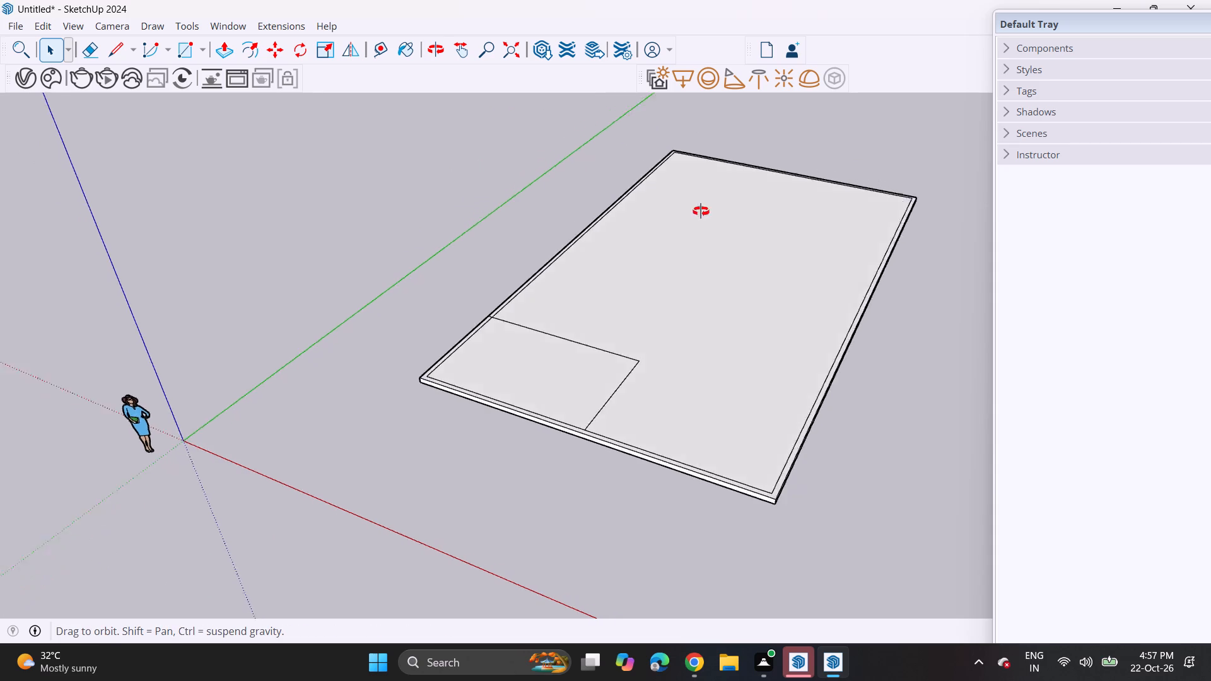
pyautogui.moveTo(701, 211); pyautogui.dragTo(651, 118, button='middle')
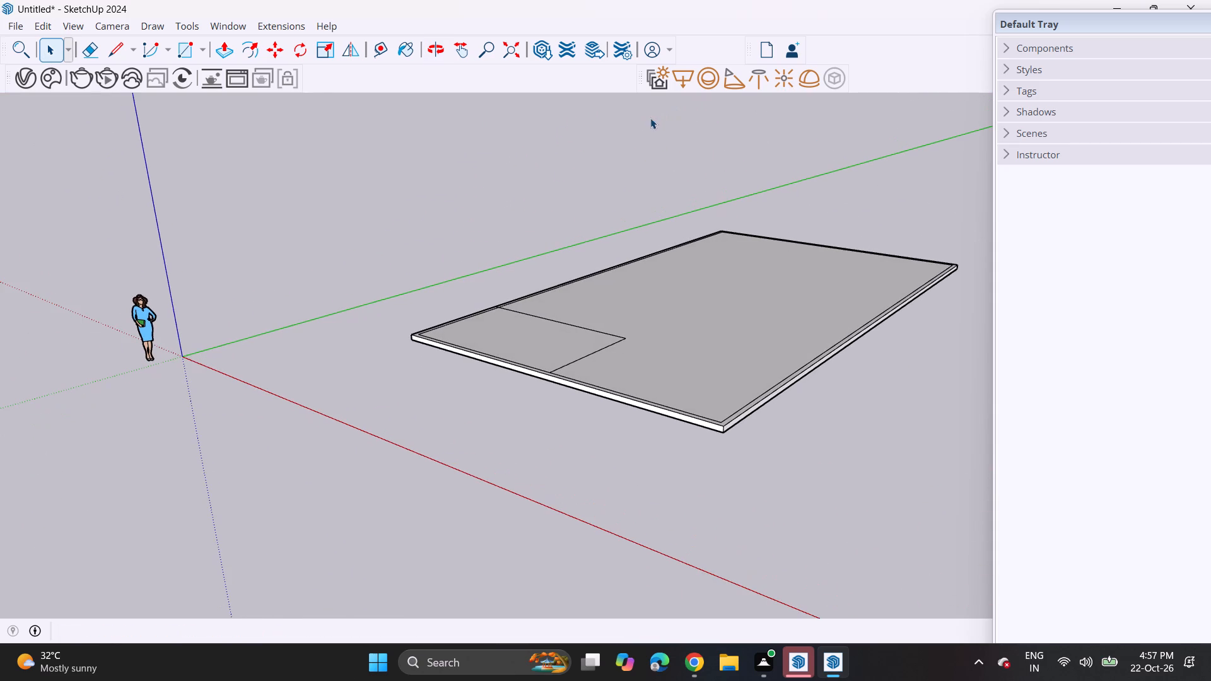
pyautogui.moveTo(652, 332); pyautogui.dragTo(788, 298, button='middle')
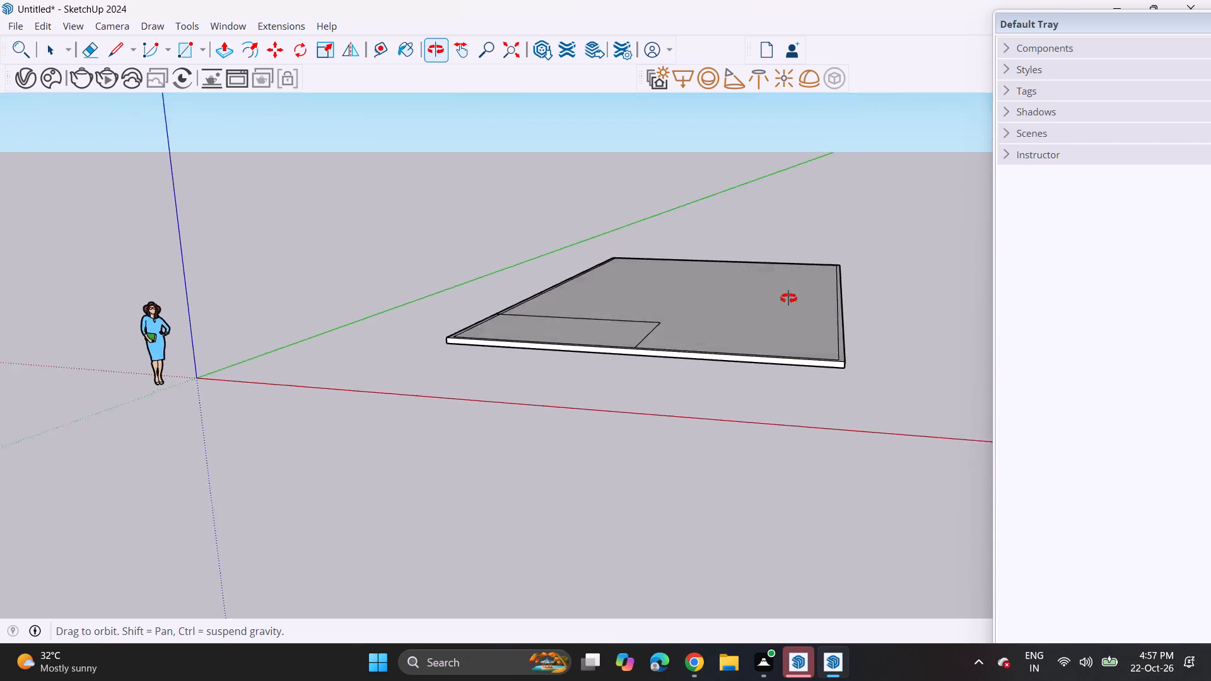
pyautogui.moveTo(788, 298); pyautogui.dragTo(844, 354, button='middle')
pyautogui.moveTo(679, 261); pyautogui.dragTo(861, 319, button='middle')
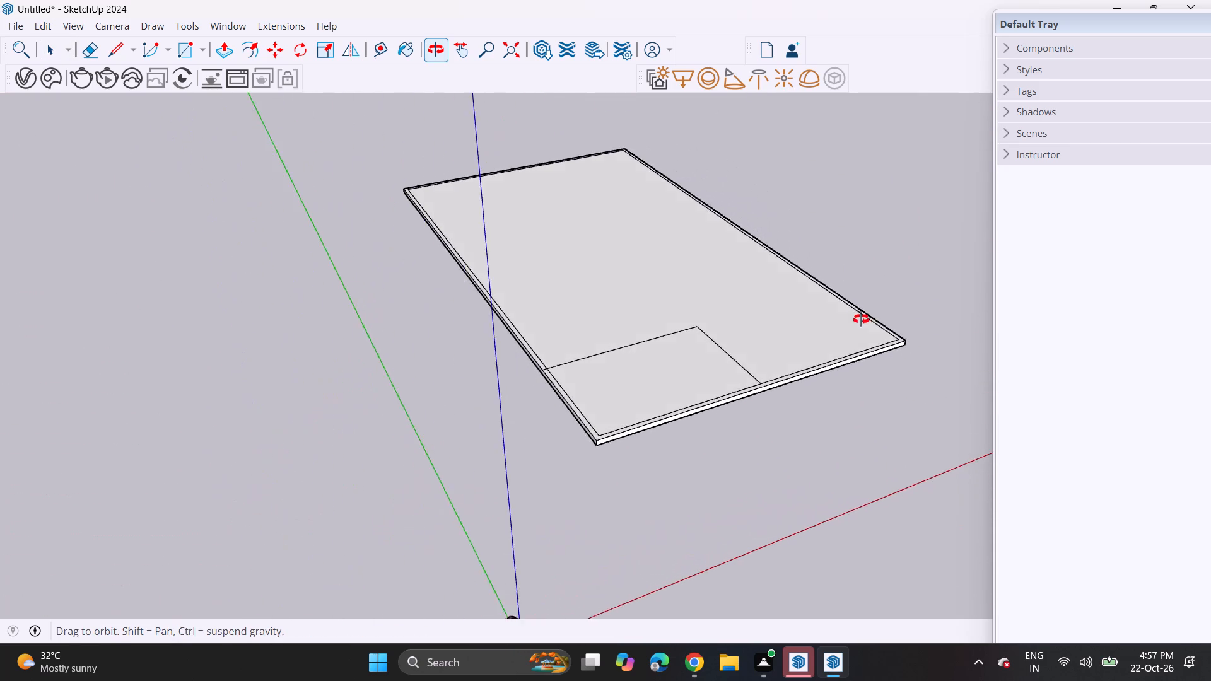
pyautogui.moveTo(861, 319); pyautogui.dragTo(890, 310, button='middle')
pyautogui.moveTo(508, 337); pyautogui.dragTo(515, 337, button='middle')
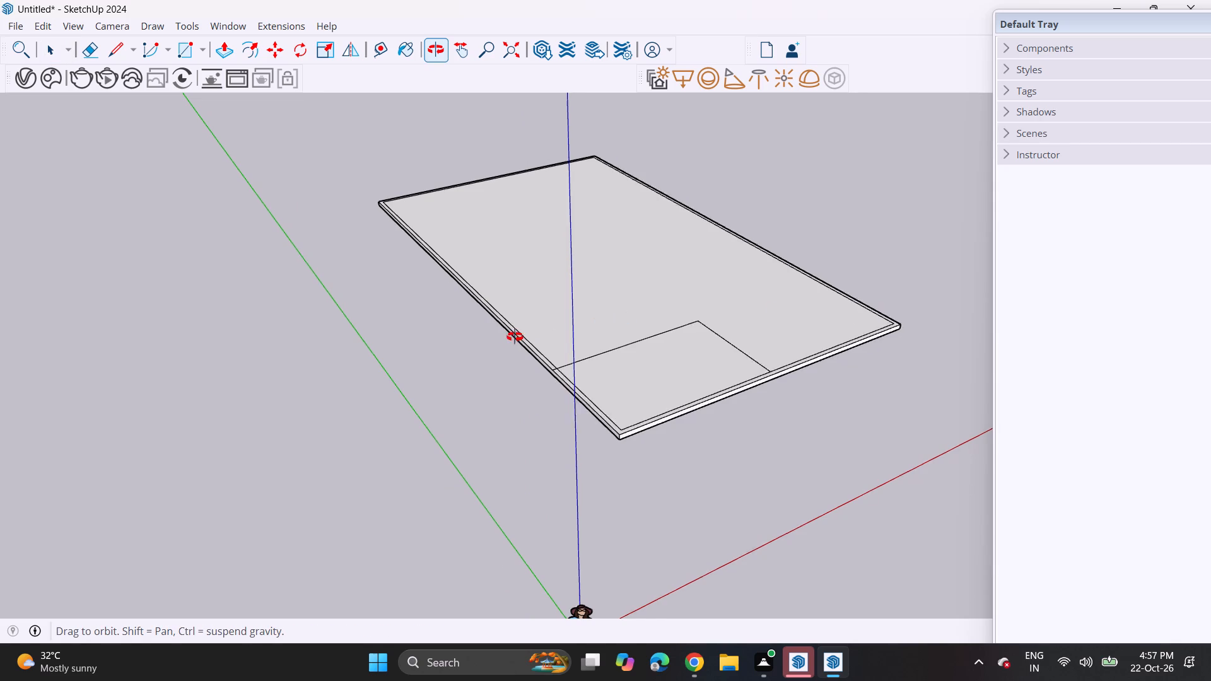
pyautogui.moveTo(515, 337); pyautogui.dragTo(857, 320, button='middle')
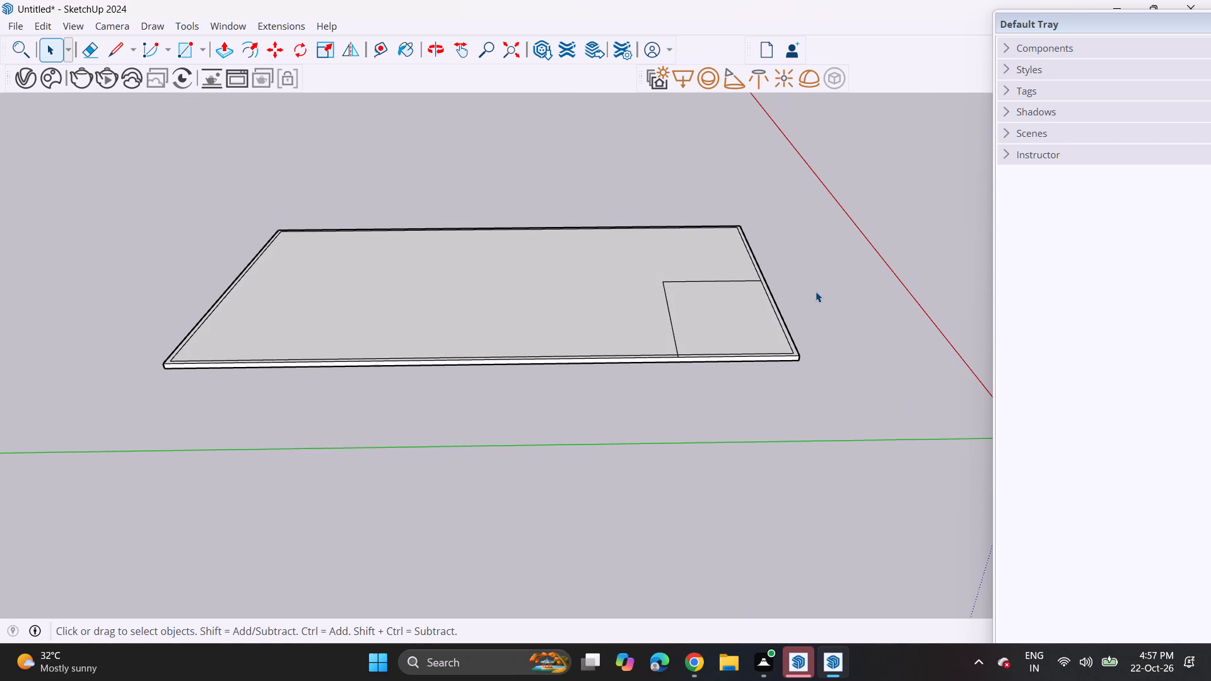
# Examine the slab's border and marked-off corner rectangle from the green-axis side and the far end, from above and closer in.
pyautogui.moveTo(715, 332); pyautogui.dragTo(800, 386, button='middle')
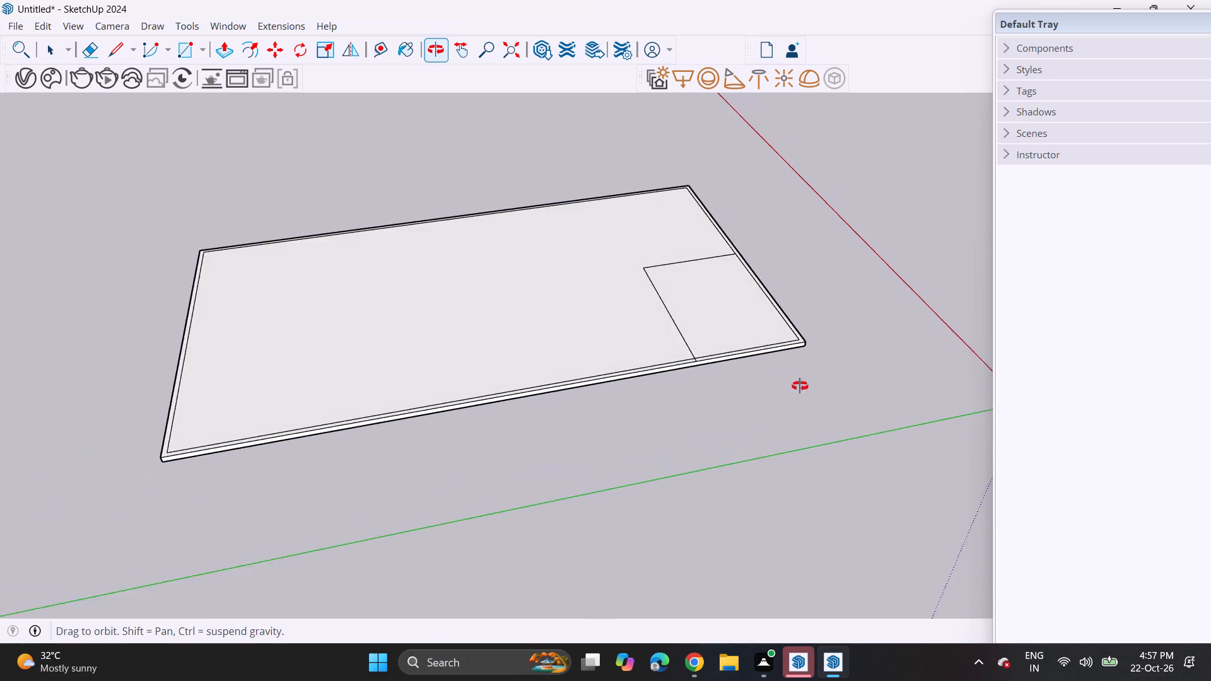
pyautogui.moveTo(800, 386); pyautogui.dragTo(1161, 225, button='middle')
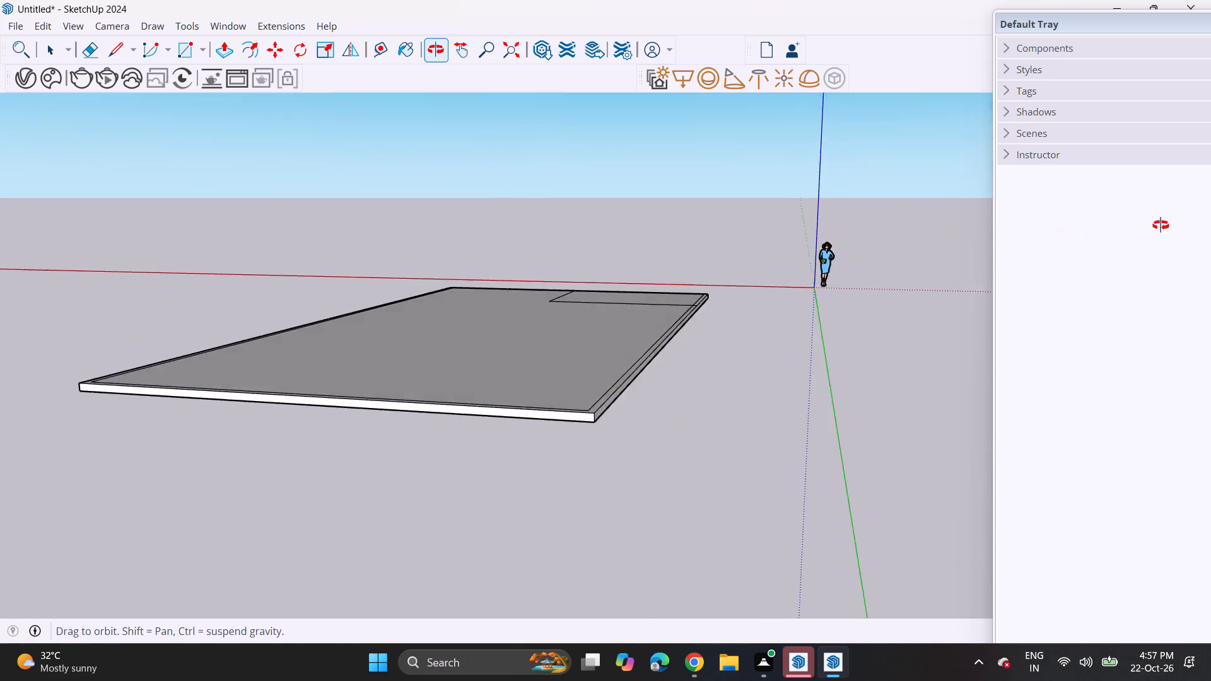
pyautogui.moveTo(1161, 225); pyautogui.dragTo(1164, 283, button='middle')
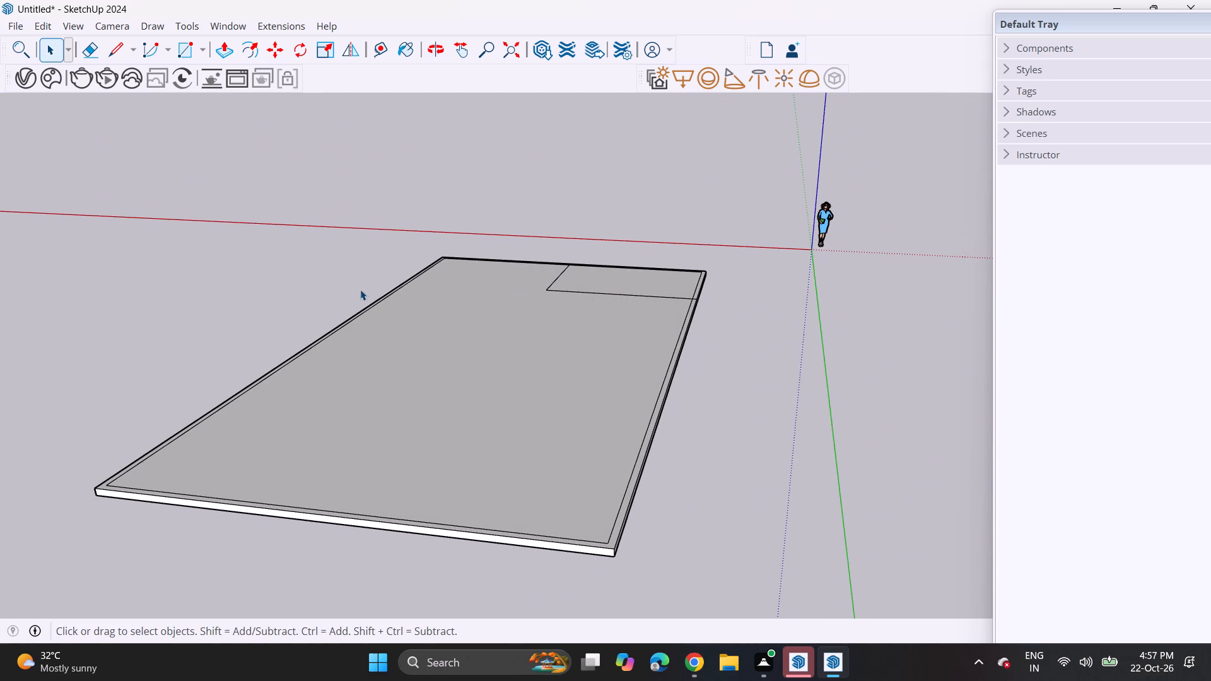
pyautogui.moveTo(373, 294); pyautogui.dragTo(629, 294, button='middle')
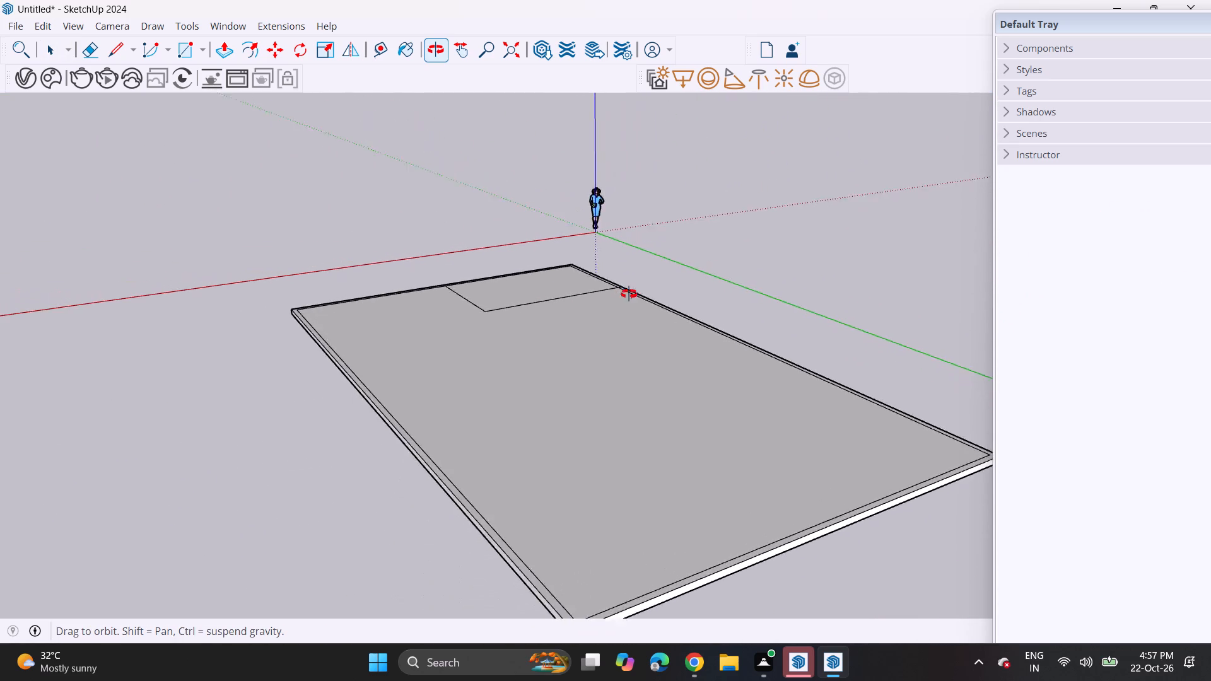
pyautogui.moveTo(629, 294); pyautogui.dragTo(630, 406, button='middle')
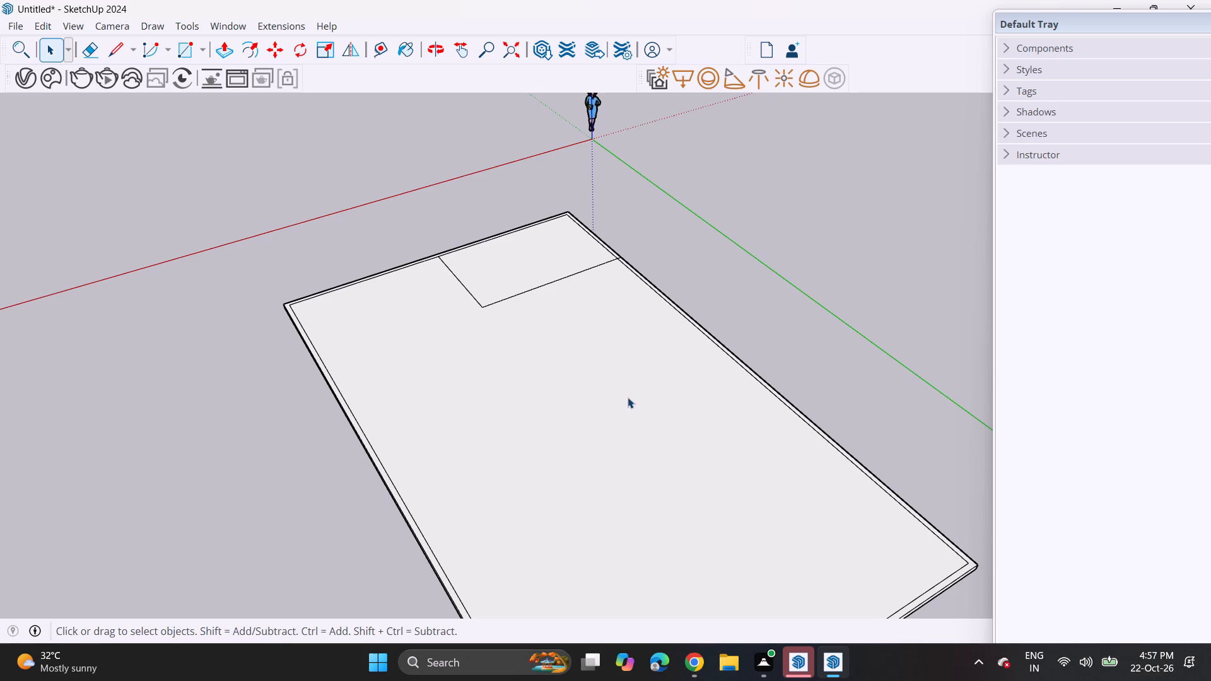
pyautogui.moveTo(600, 418); pyautogui.dragTo(494, 430, button='middle')
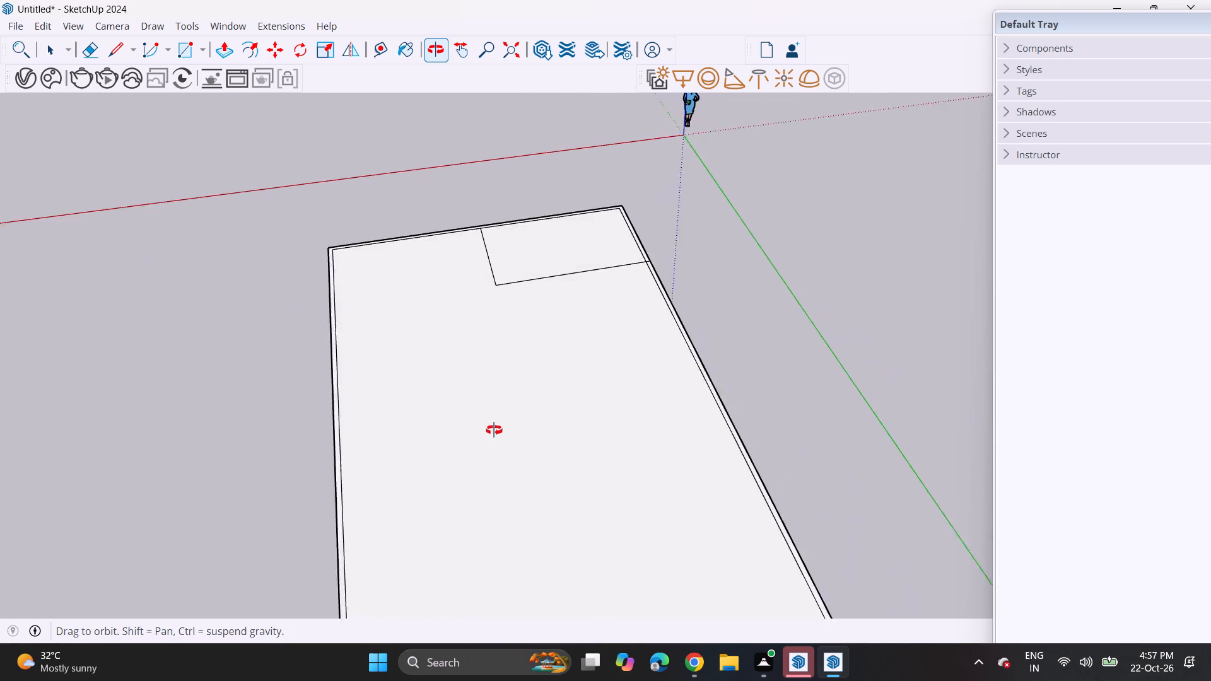
pyautogui.moveTo(494, 430); pyautogui.dragTo(426, 419, button='middle')
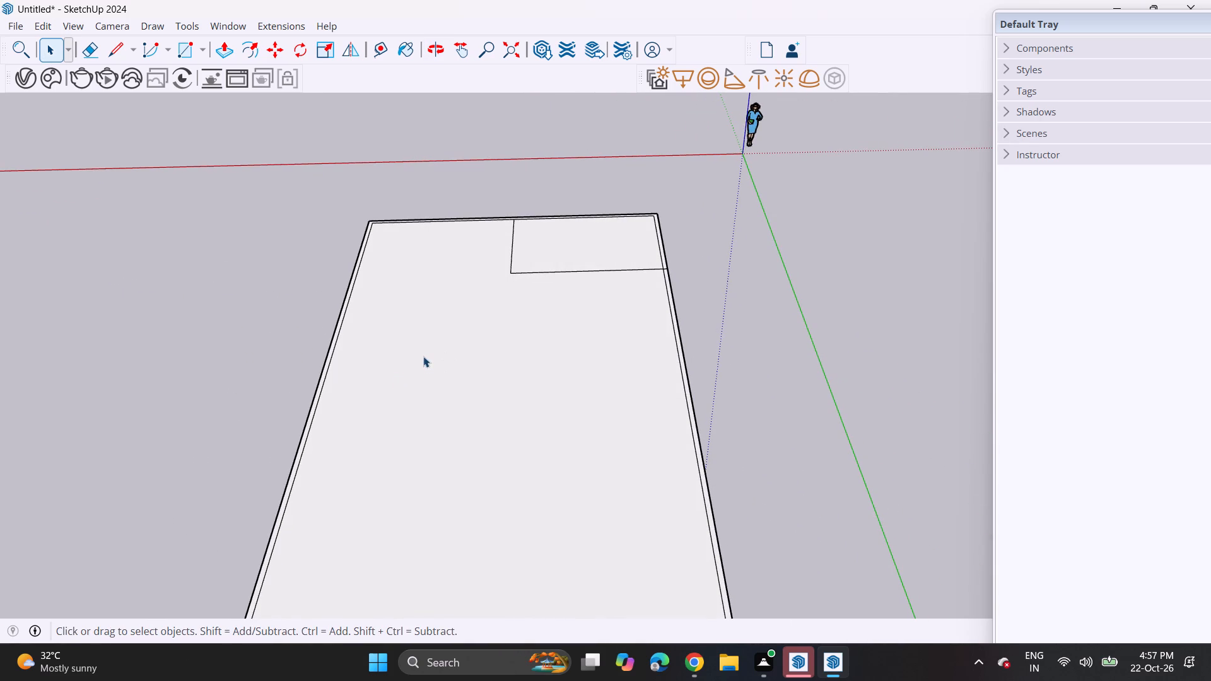
pyautogui.scroll(1, 400, 349)
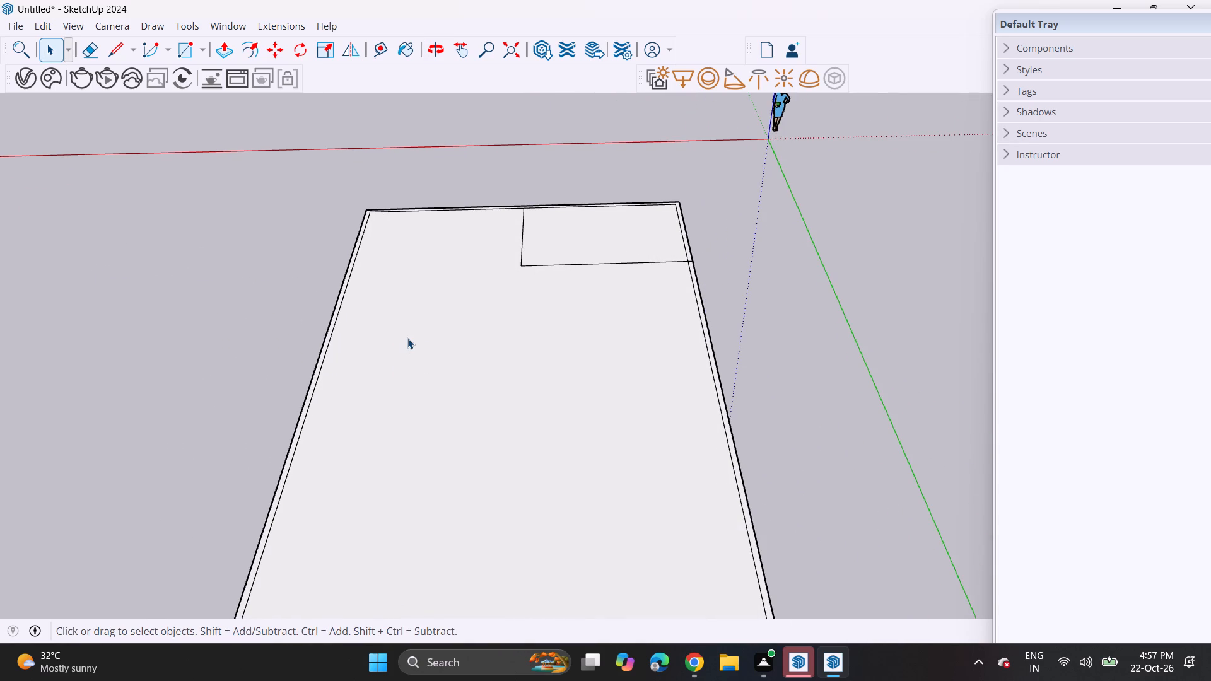
pyautogui.moveTo(401, 340); pyautogui.dragTo(554, 222, button='middle')
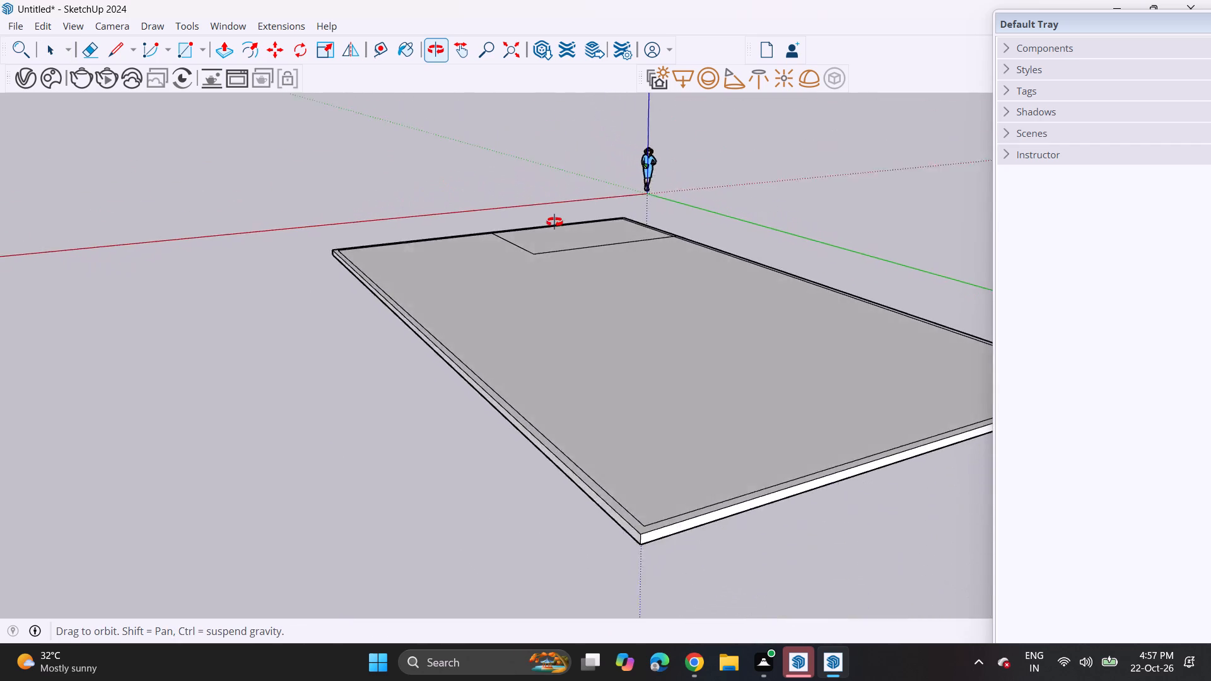
pyautogui.moveTo(554, 222); pyautogui.dragTo(452, 393, button='middle')
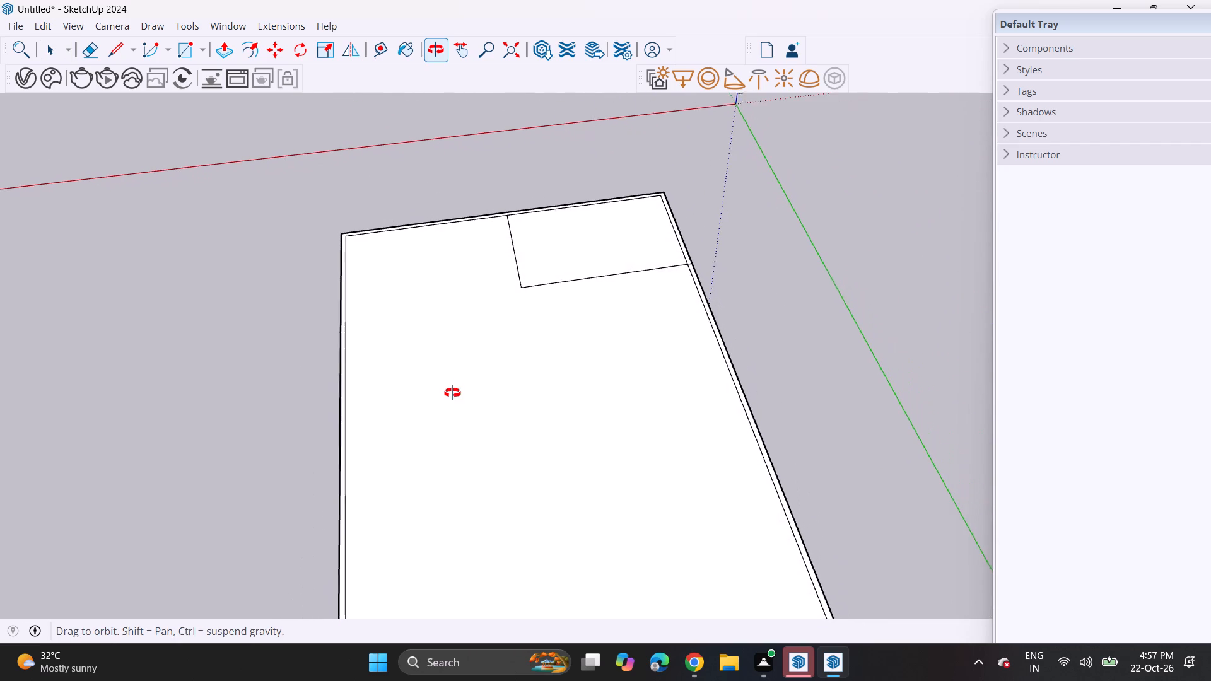
pyautogui.moveTo(452, 393); pyautogui.dragTo(453, 395, button='middle')
pyautogui.scroll(2, 558, 359)
pyautogui.moveTo(581, 347); pyautogui.dragTo(562, 356, button='middle')
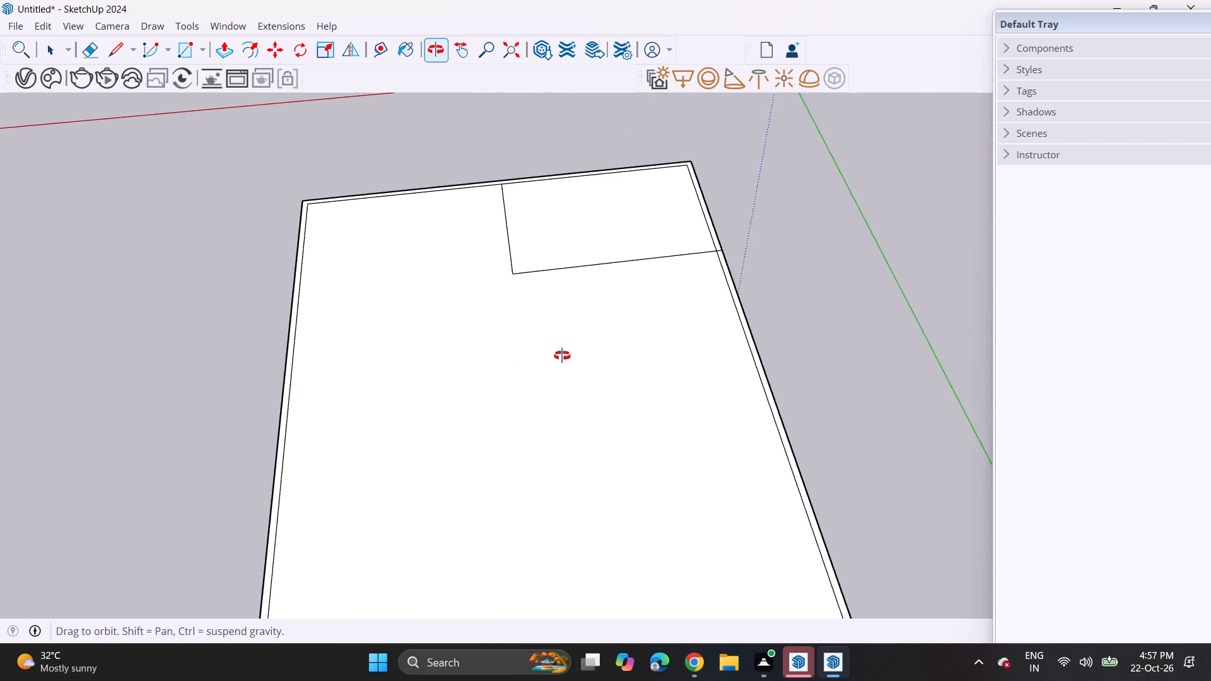
pyautogui.moveTo(562, 356); pyautogui.dragTo(329, 264, button='middle')
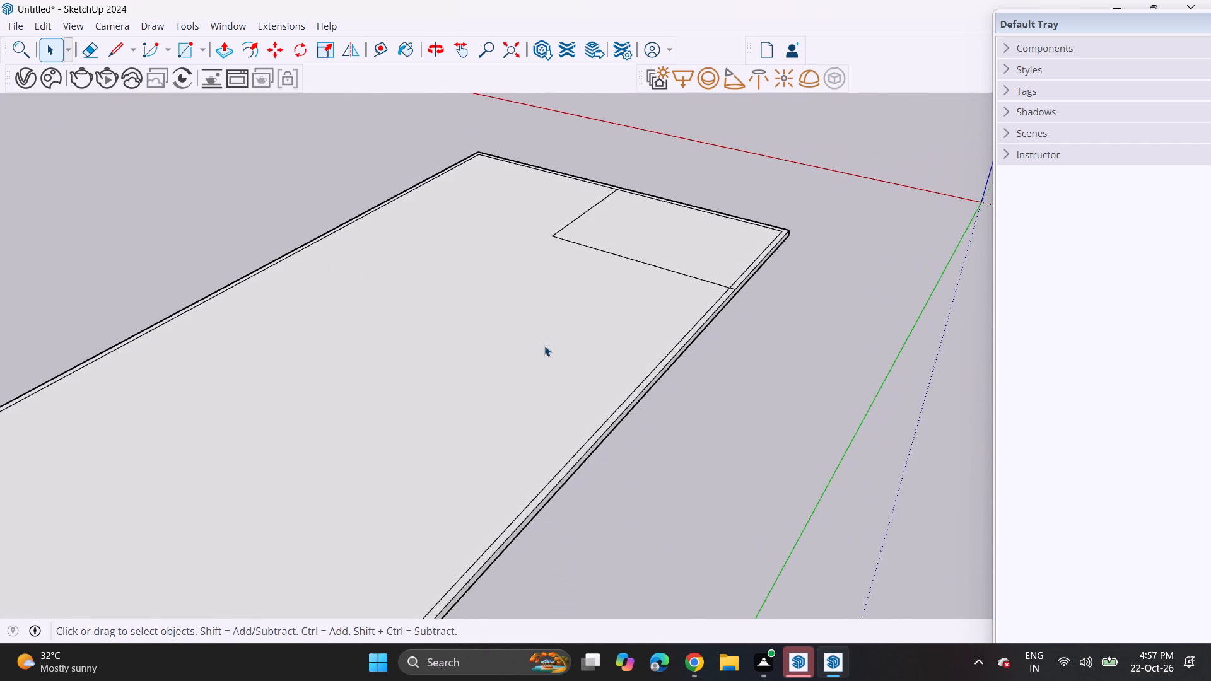
pyautogui.moveTo(544, 346); pyautogui.dragTo(372, 313, button='middle')
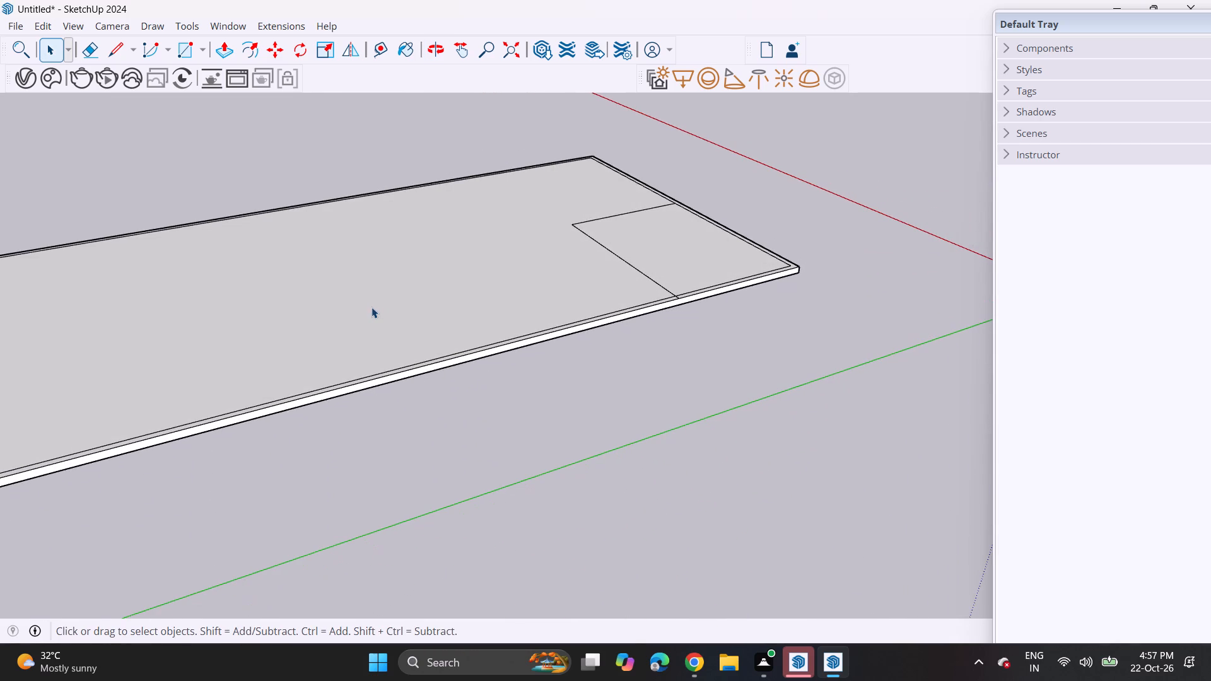
# Examine the slab's bordered top face and marked-off corner rectangle from the far end and the long side, close in and at full extent.
pyautogui.moveTo(371, 306); pyautogui.dragTo(657, 312, button='middle')
pyautogui.moveTo(487, 296); pyautogui.dragTo(487, 297, button='middle')
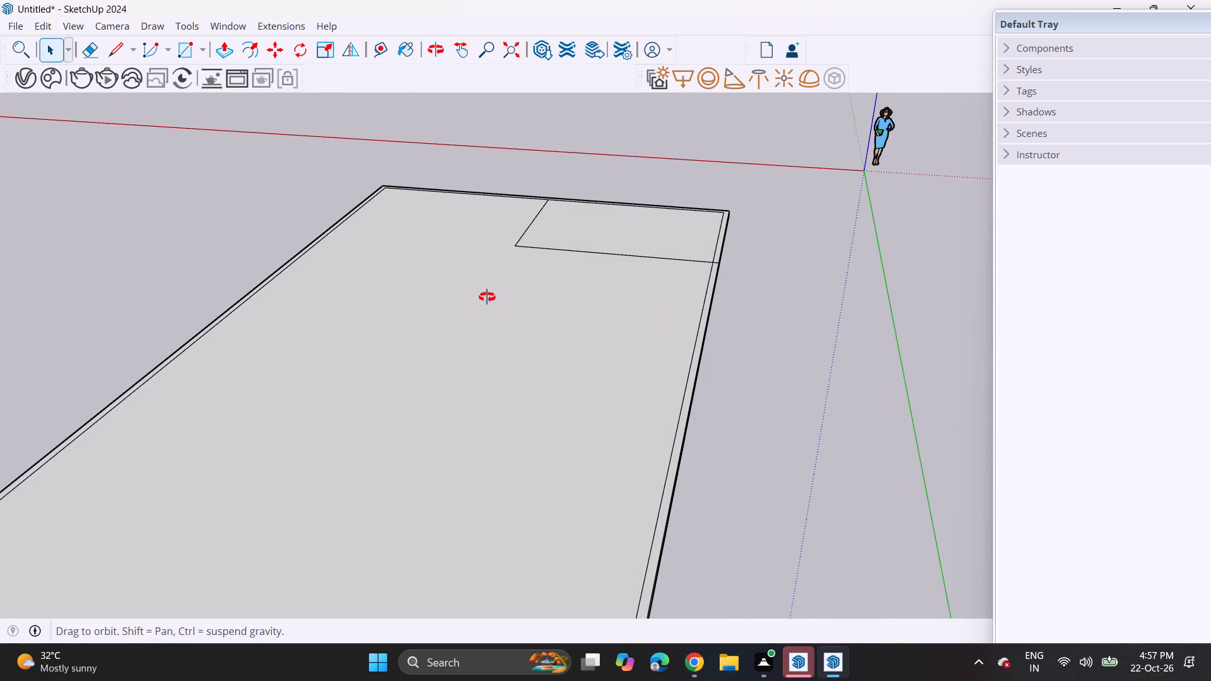
pyautogui.moveTo(487, 297); pyautogui.dragTo(794, 210, button='middle')
pyautogui.moveTo(535, 262); pyautogui.dragTo(720, 375, button='middle')
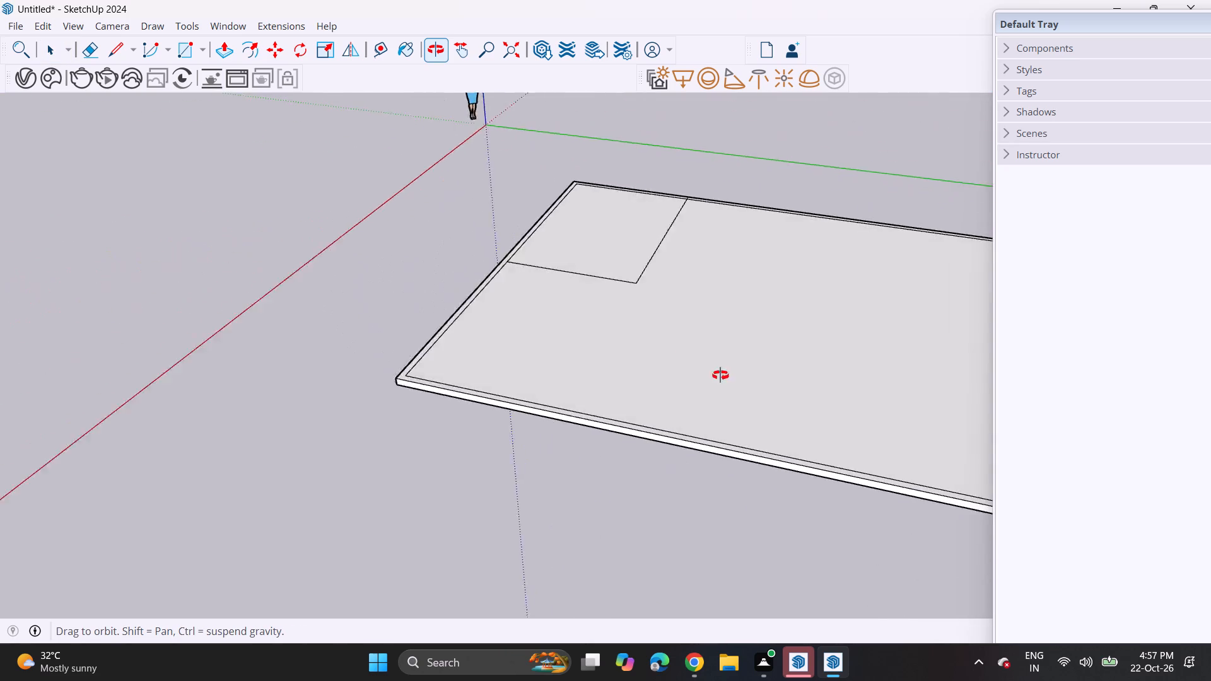
pyautogui.moveTo(720, 375); pyautogui.dragTo(791, 378, button='middle')
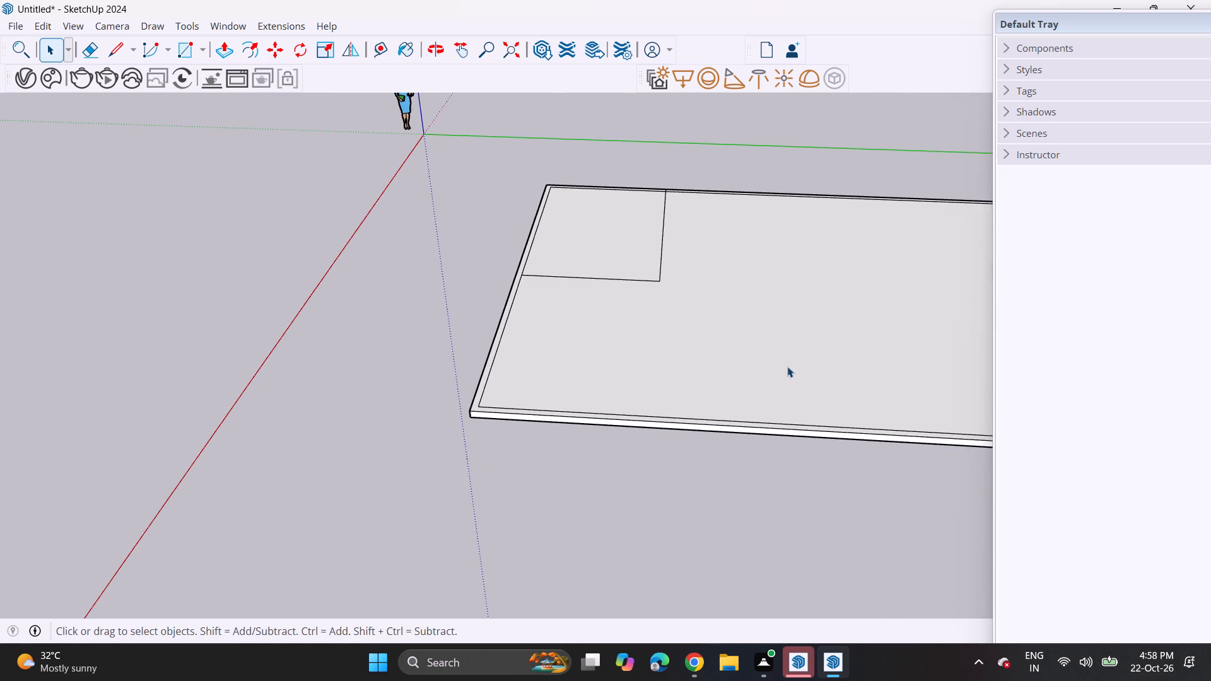
pyautogui.scroll(1, 790, 367)
pyautogui.scroll(-5, 765, 366)
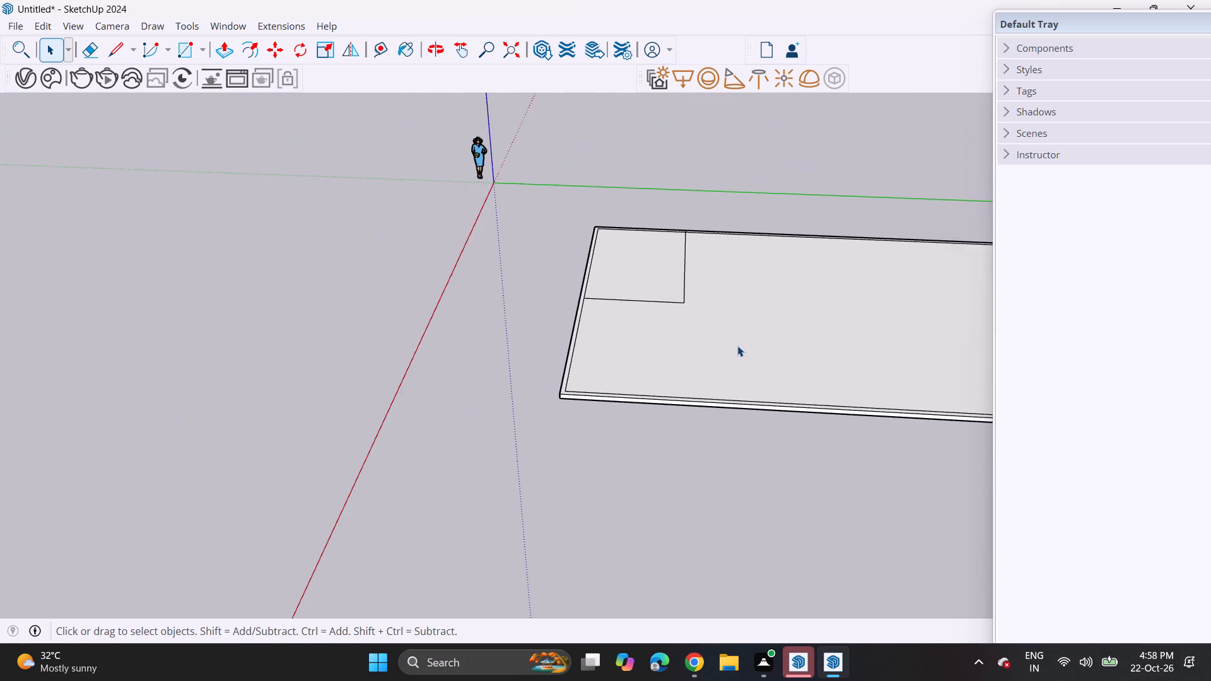
pyautogui.scroll(-16, 735, 342)
pyautogui.scroll(8, 732, 342)
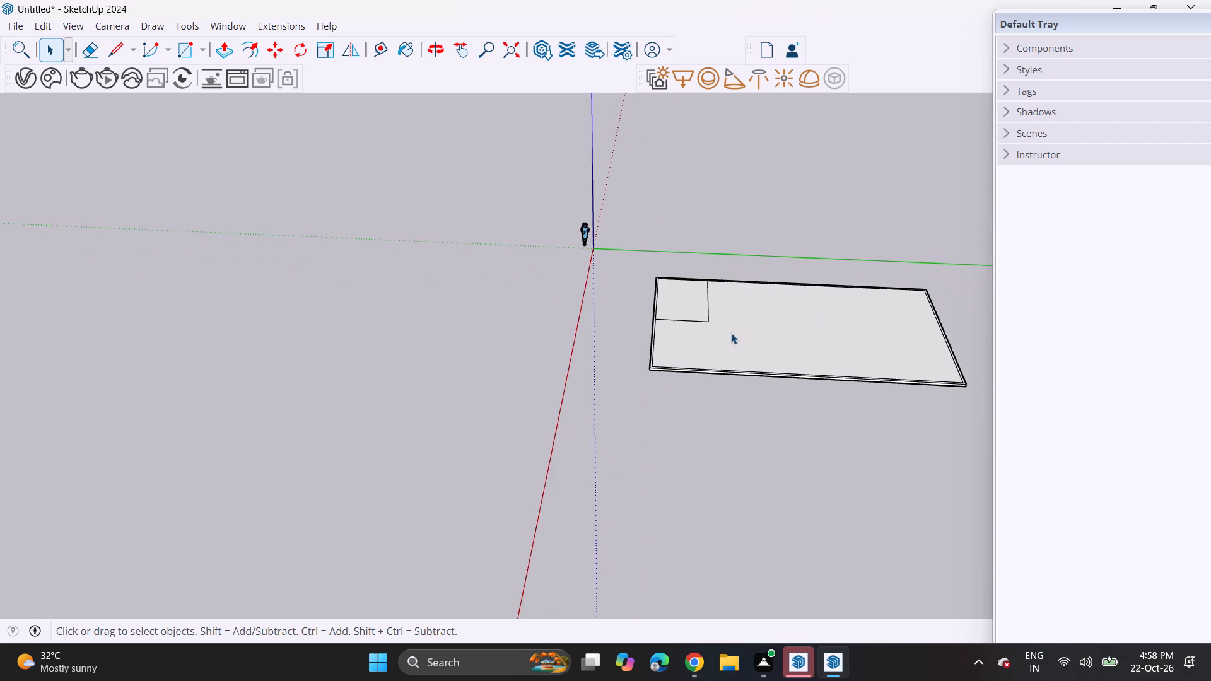
pyautogui.scroll(15, 731, 333)
pyautogui.scroll(-6, 731, 333)
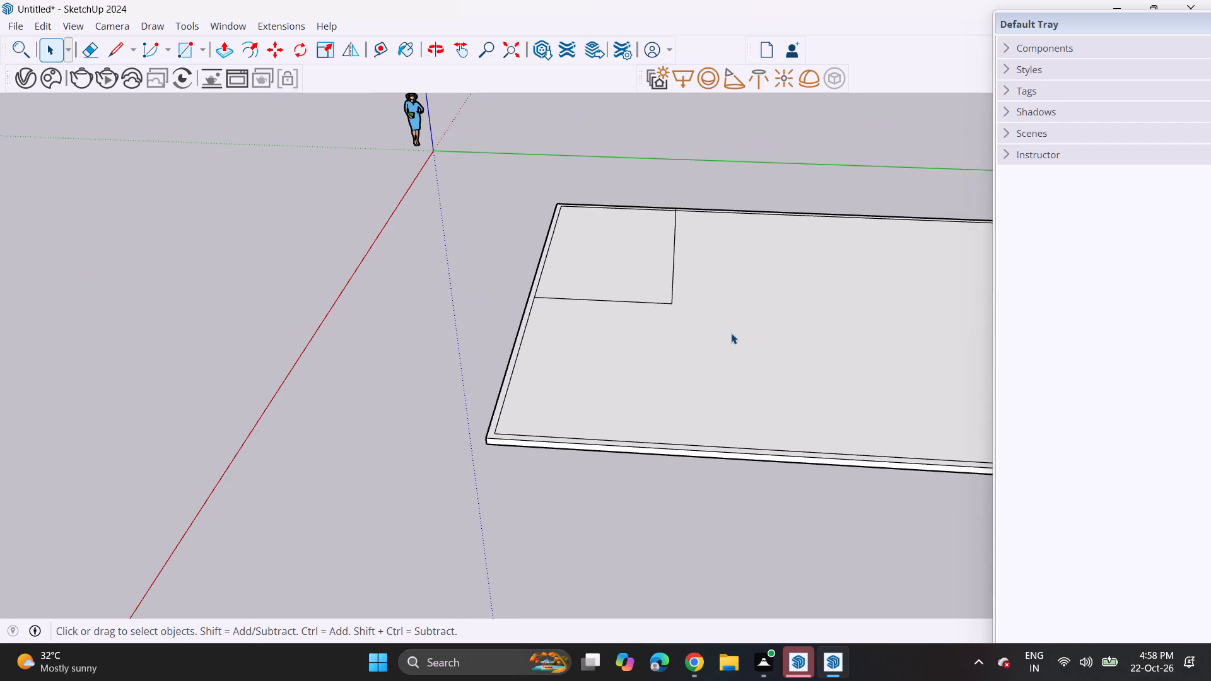
# Examine the slab from its far end toward the origin, from above, at edge level and from underneath.
pyautogui.moveTo(731, 333); pyautogui.dragTo(341, 185, button='middle')
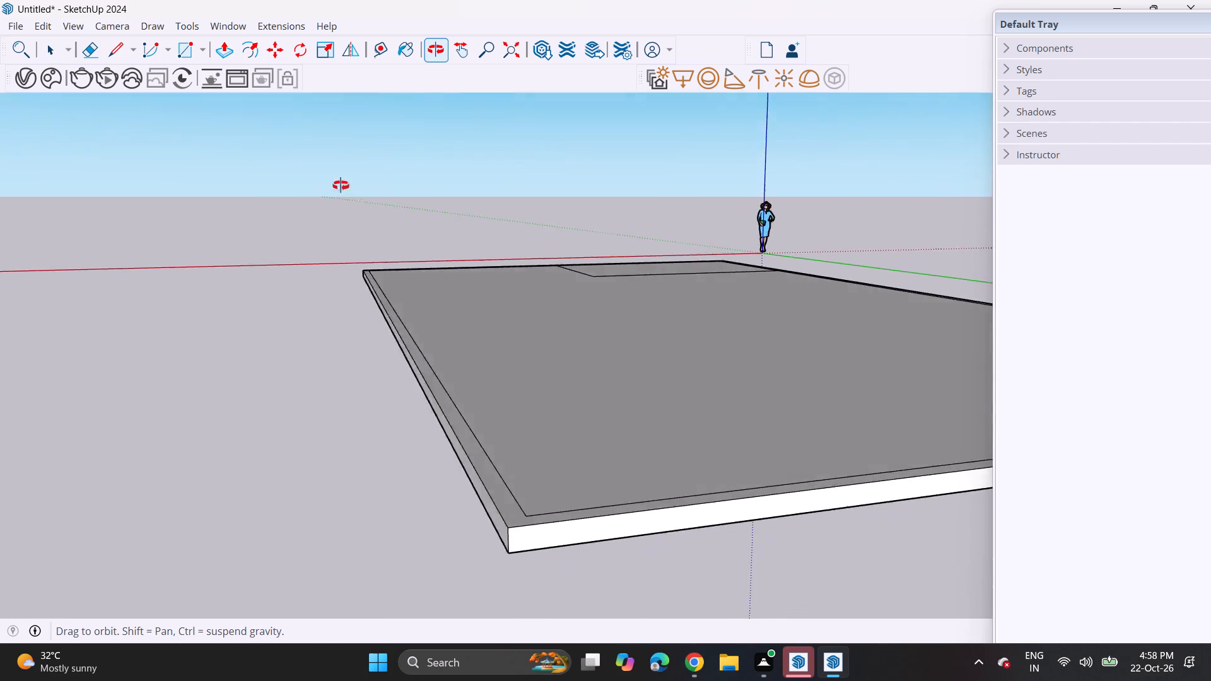
pyautogui.moveTo(341, 185); pyautogui.dragTo(424, 383, button='middle')
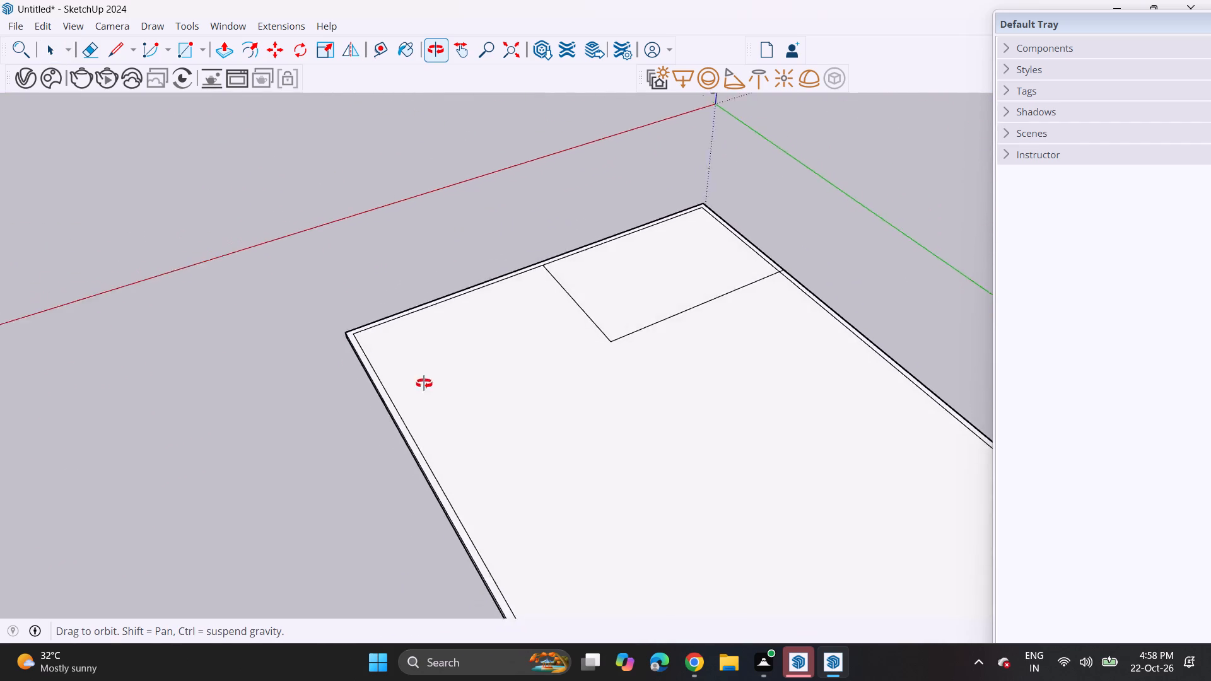
pyautogui.moveTo(424, 383); pyautogui.dragTo(510, 404, button='middle')
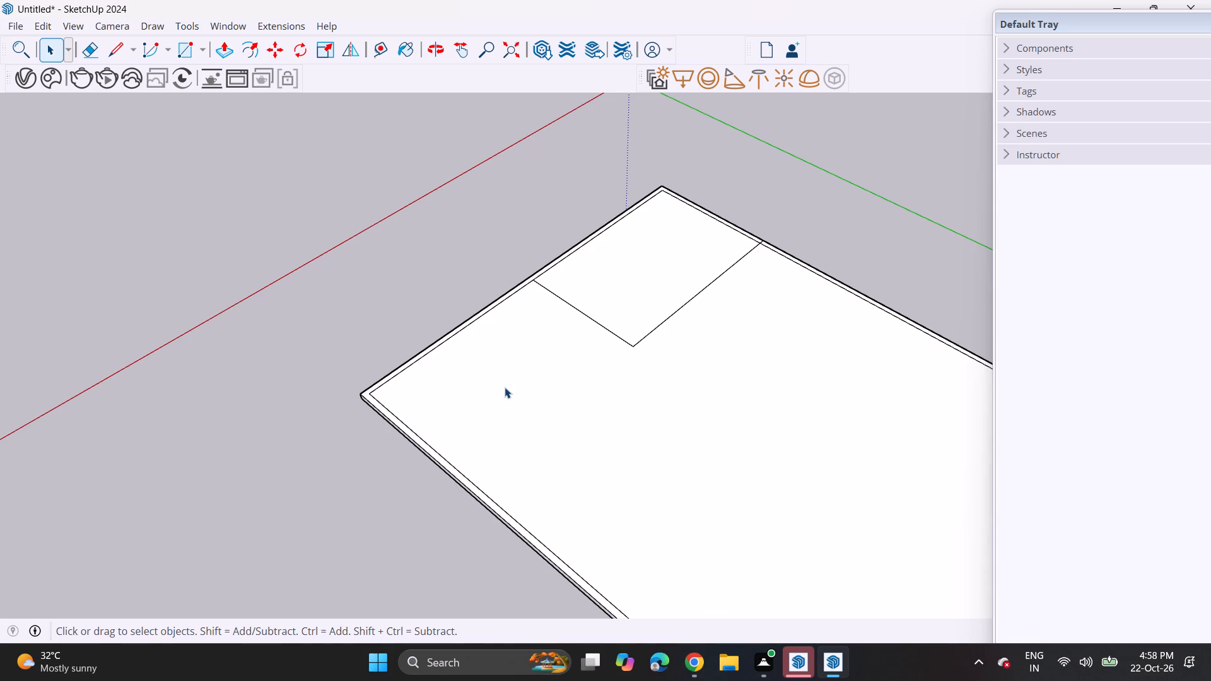
pyautogui.moveTo(505, 387); pyautogui.dragTo(407, 332, button='middle')
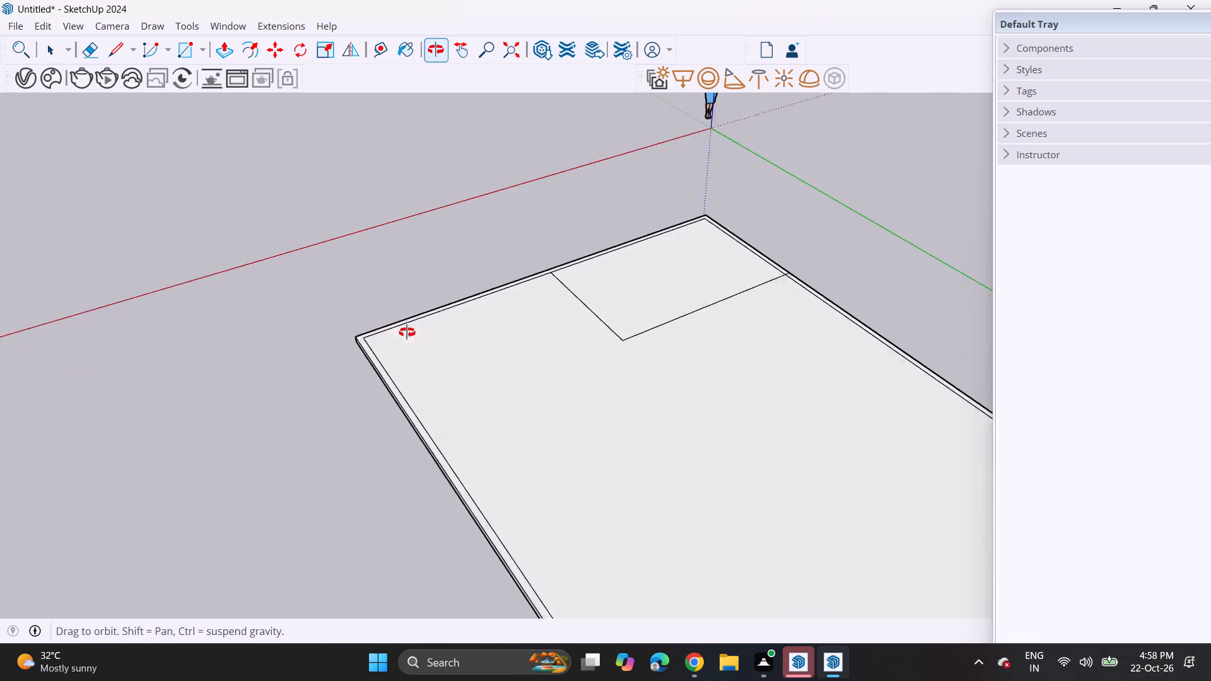
pyautogui.moveTo(407, 332); pyautogui.dragTo(278, 230, button='middle')
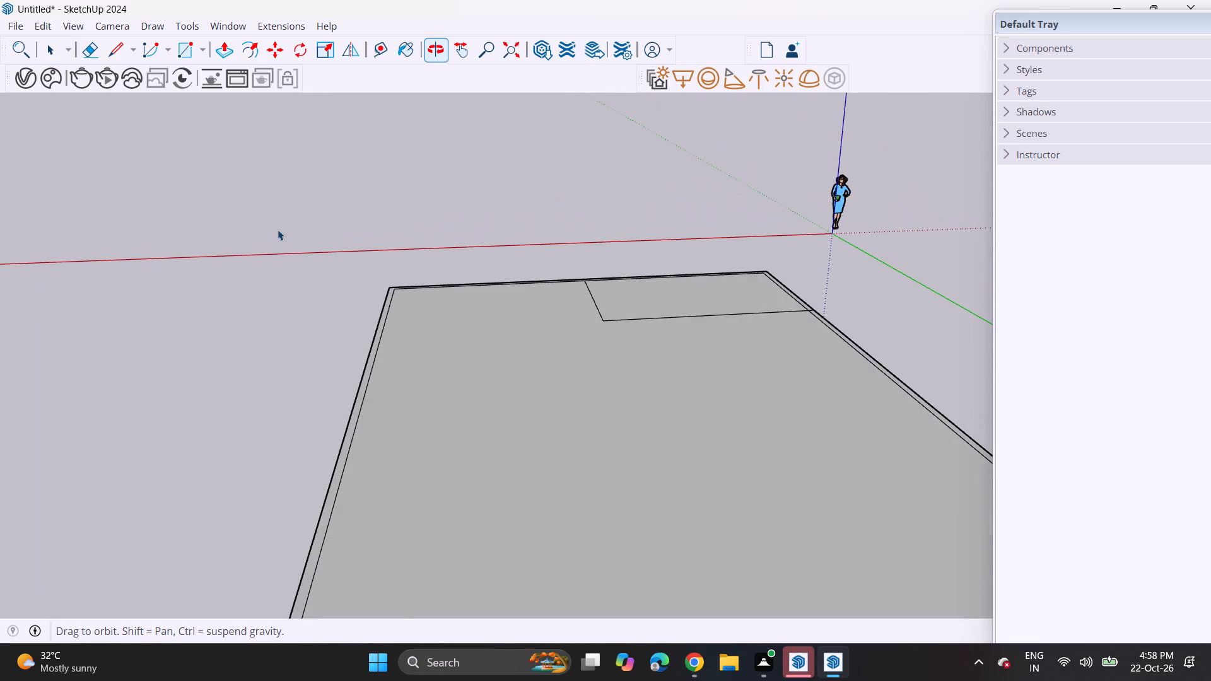
pyautogui.moveTo(278, 230); pyautogui.dragTo(278, 231, button='middle')
pyautogui.moveTo(421, 416); pyautogui.dragTo(385, 306, button='middle')
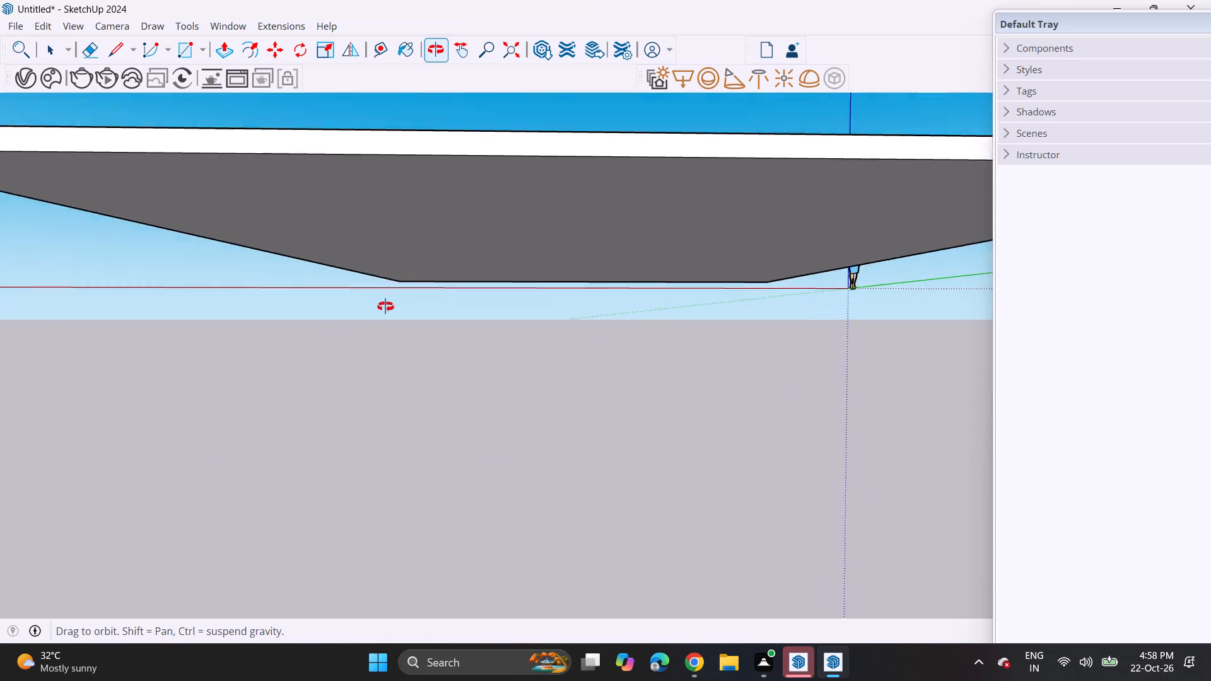
pyautogui.moveTo(385, 306); pyautogui.dragTo(381, 318, button='middle')
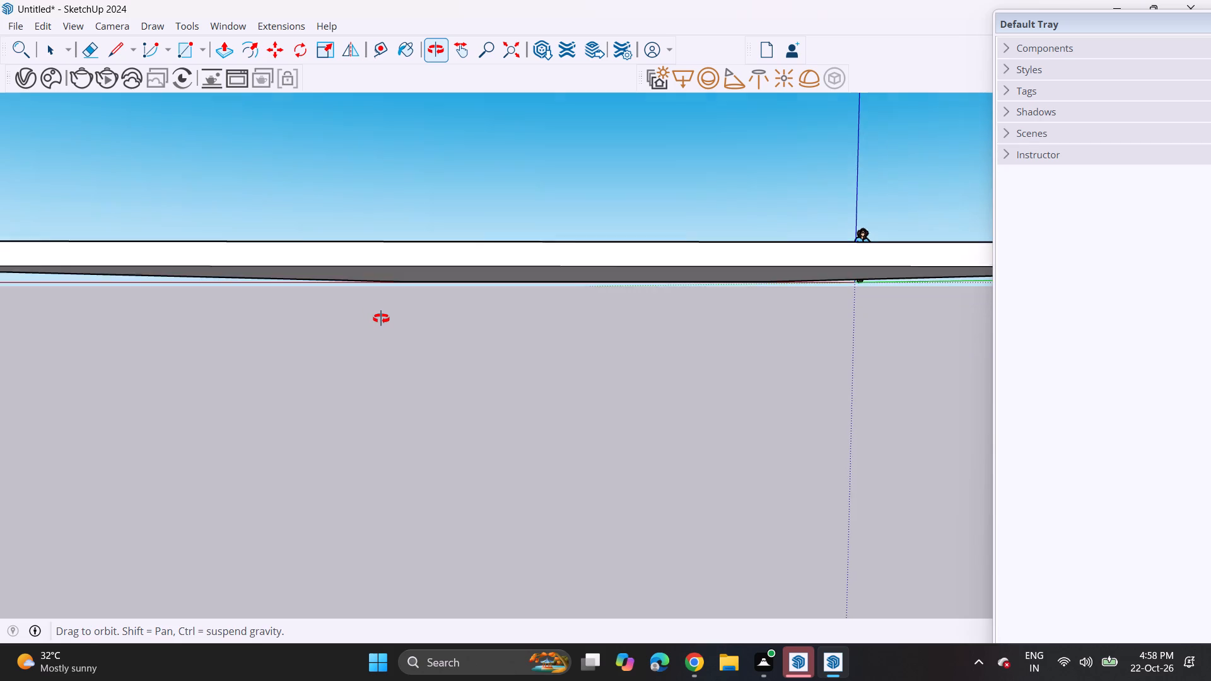
pyautogui.moveTo(381, 318); pyautogui.dragTo(465, 326, button='middle')
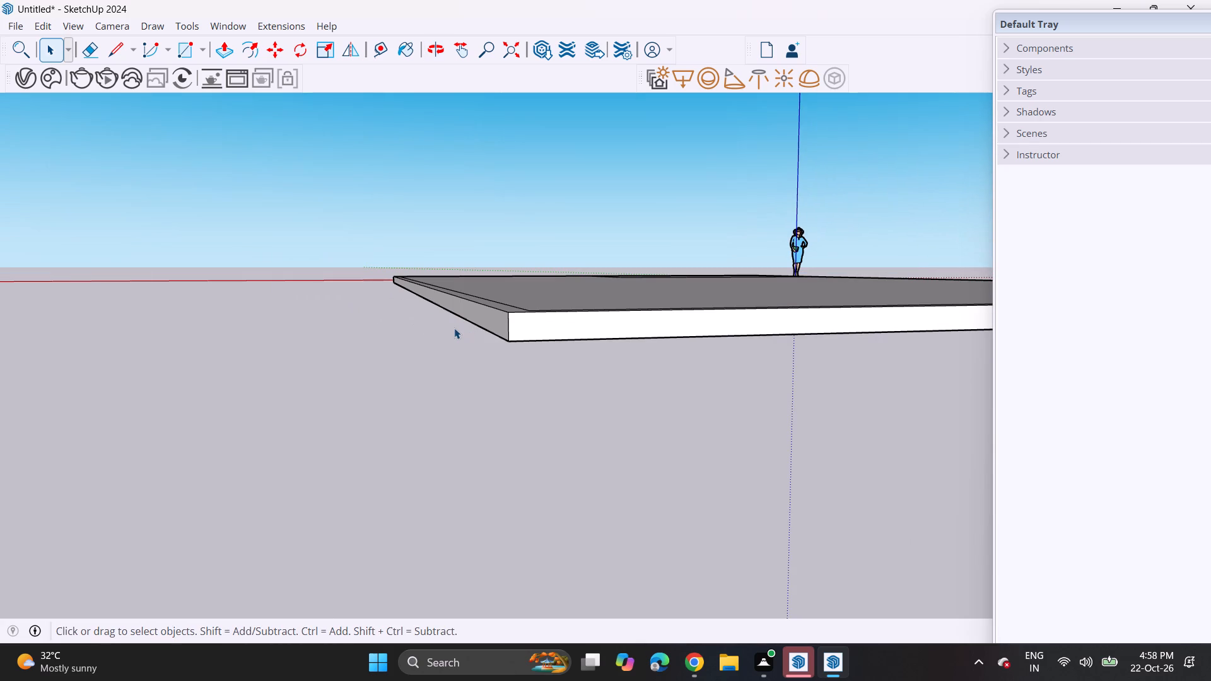
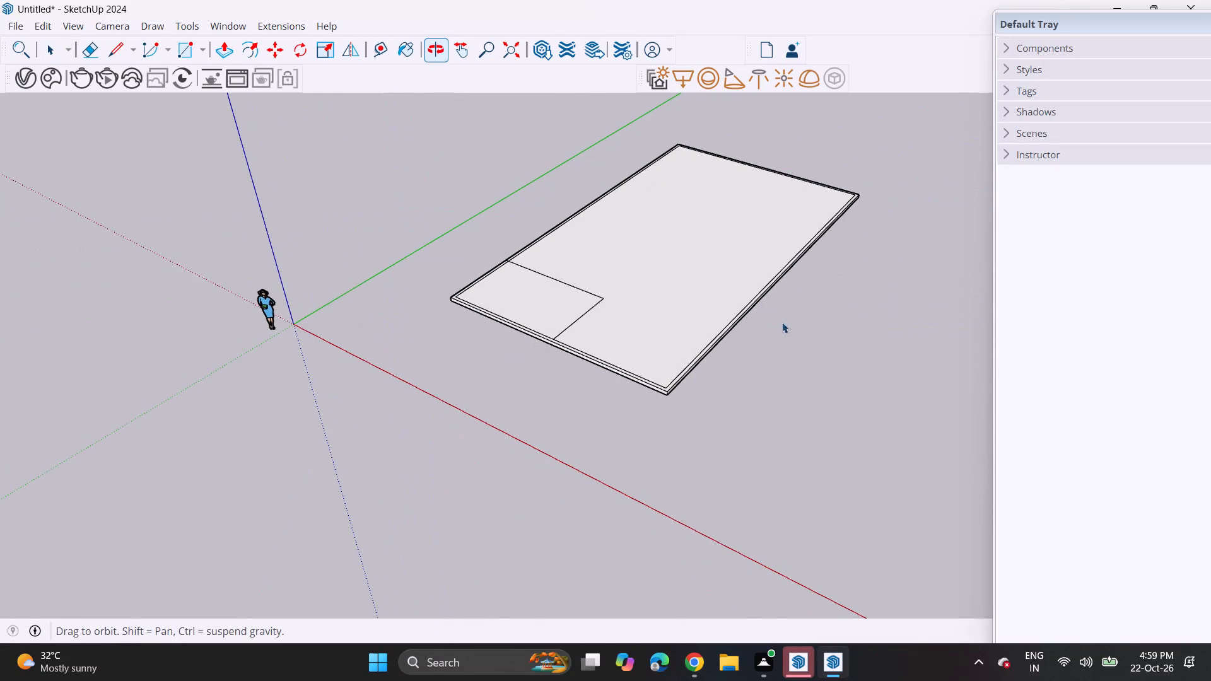
# Examine the slab's top face and marked-off corner rectangle from the red-axis end, close in and at full extent.
pyautogui.moveTo(469, 289); pyautogui.dragTo(639, 304, button='middle')
pyautogui.scroll(-1, 471, 289)
pyautogui.scroll(-5, 629, 303)
pyautogui.keyDown('shift'); pyautogui.moveTo(533, 313); pyautogui.dragTo(342, 349, button='middle'); pyautogui.keyUp('shift')
pyautogui.moveTo(366, 355); pyautogui.dragTo(453, 351, button='middle')
pyautogui.scroll(14, 426, 392)
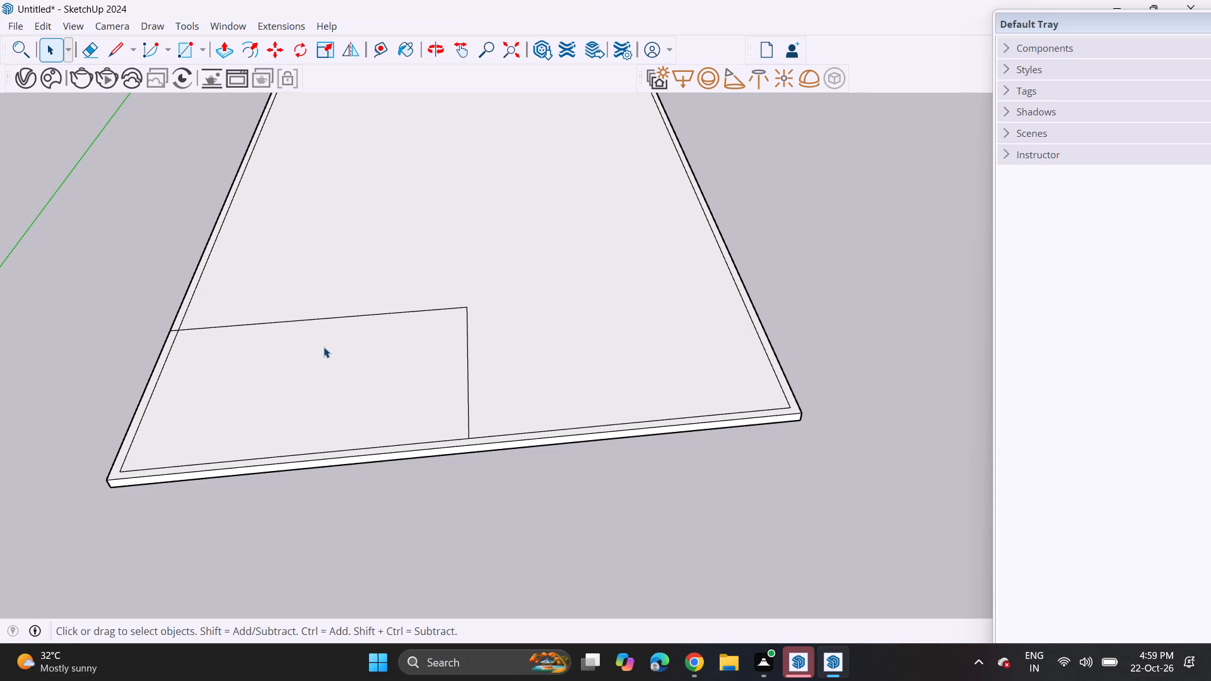
pyautogui.scroll(-5, 325, 346)
pyautogui.scroll(-7, 453, 269)
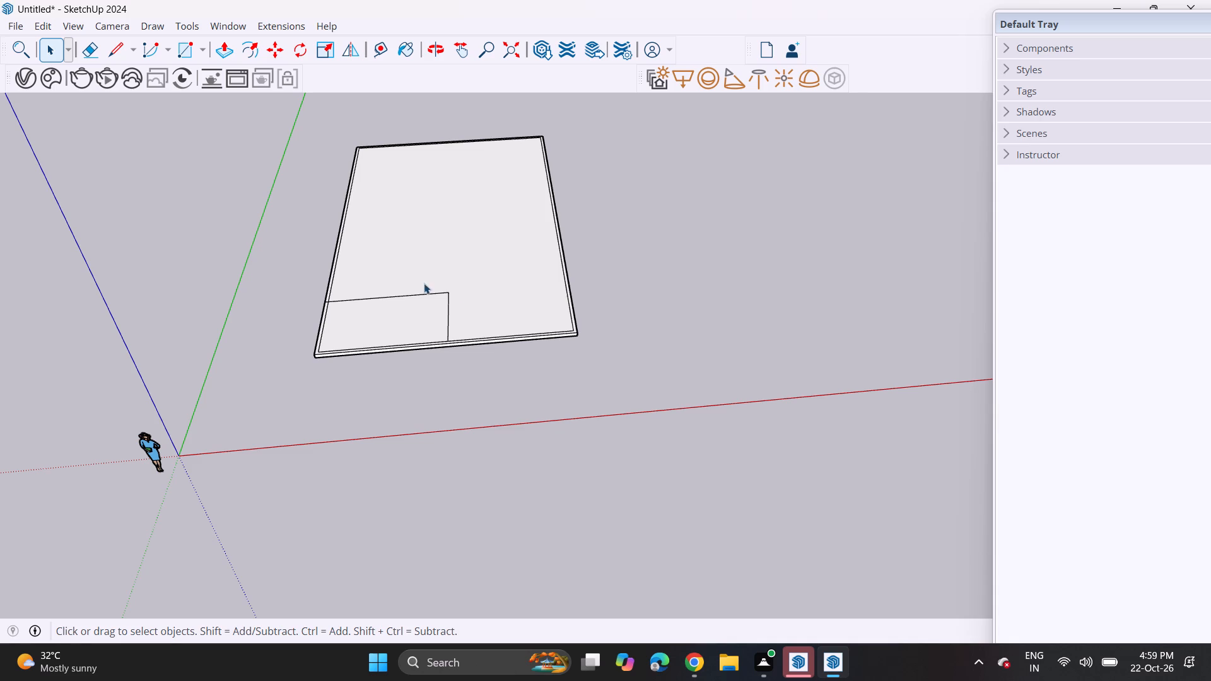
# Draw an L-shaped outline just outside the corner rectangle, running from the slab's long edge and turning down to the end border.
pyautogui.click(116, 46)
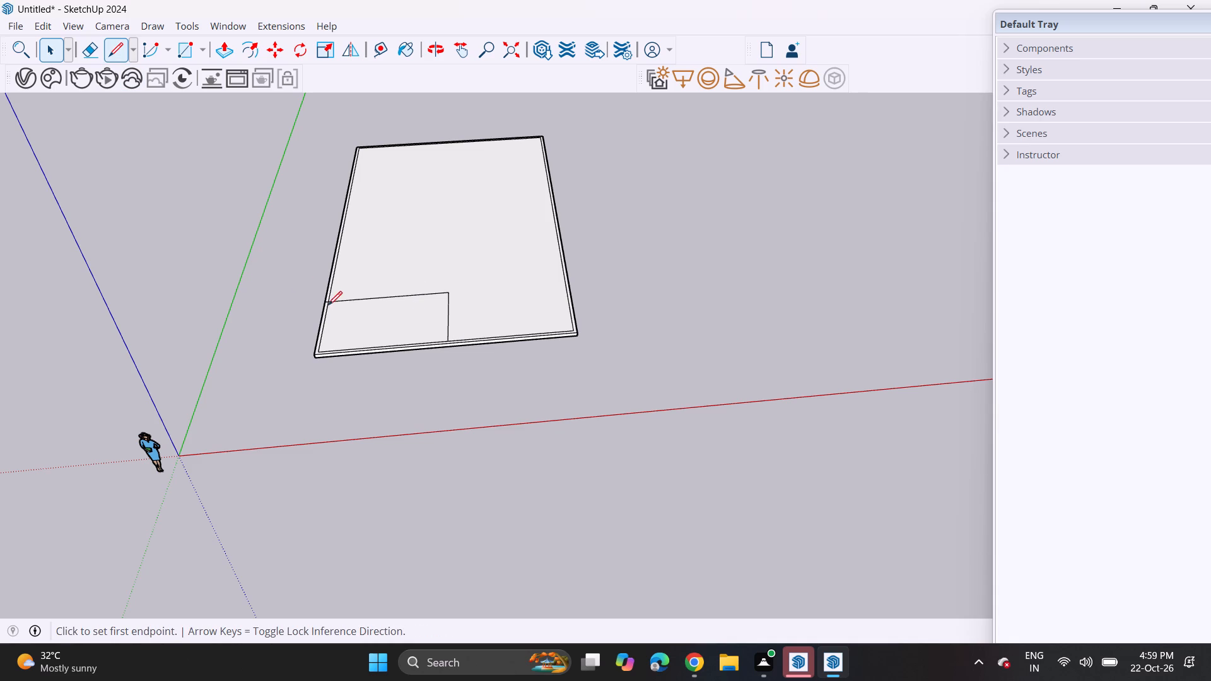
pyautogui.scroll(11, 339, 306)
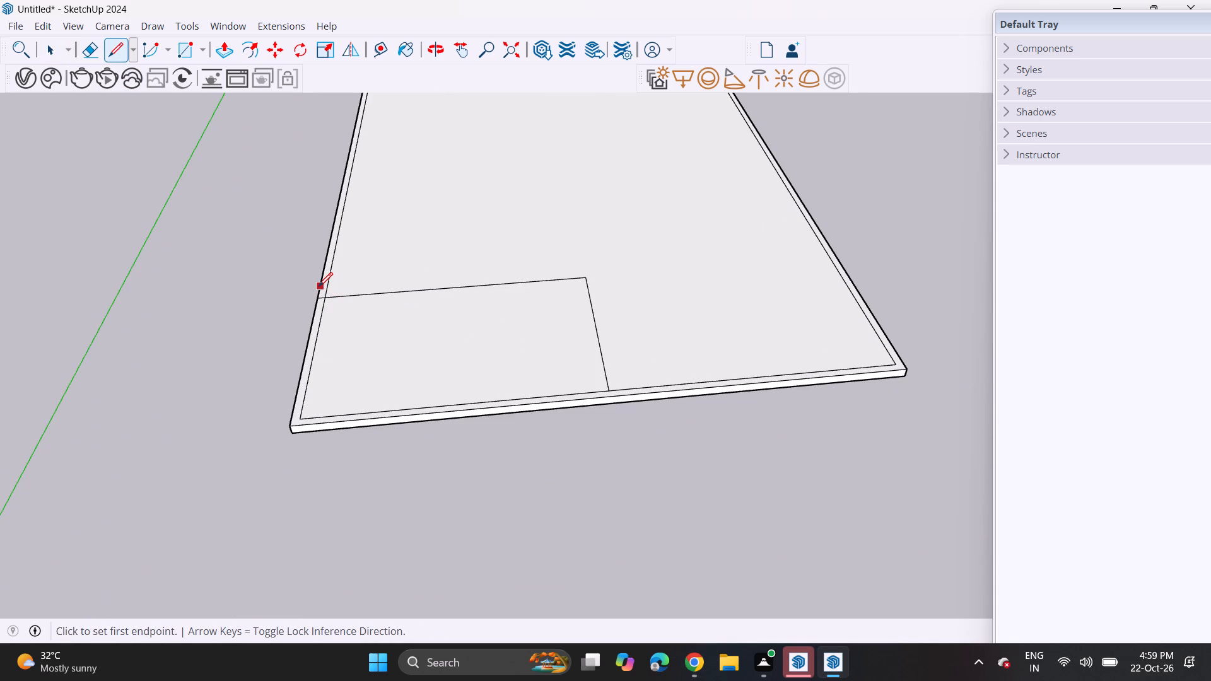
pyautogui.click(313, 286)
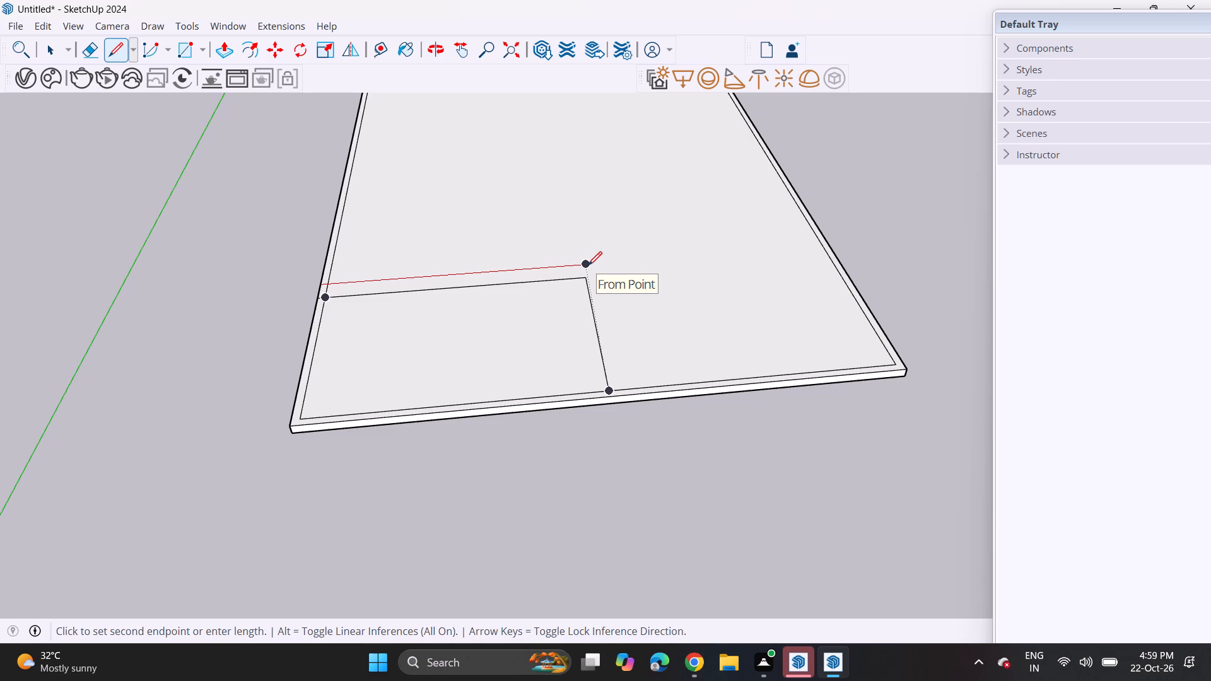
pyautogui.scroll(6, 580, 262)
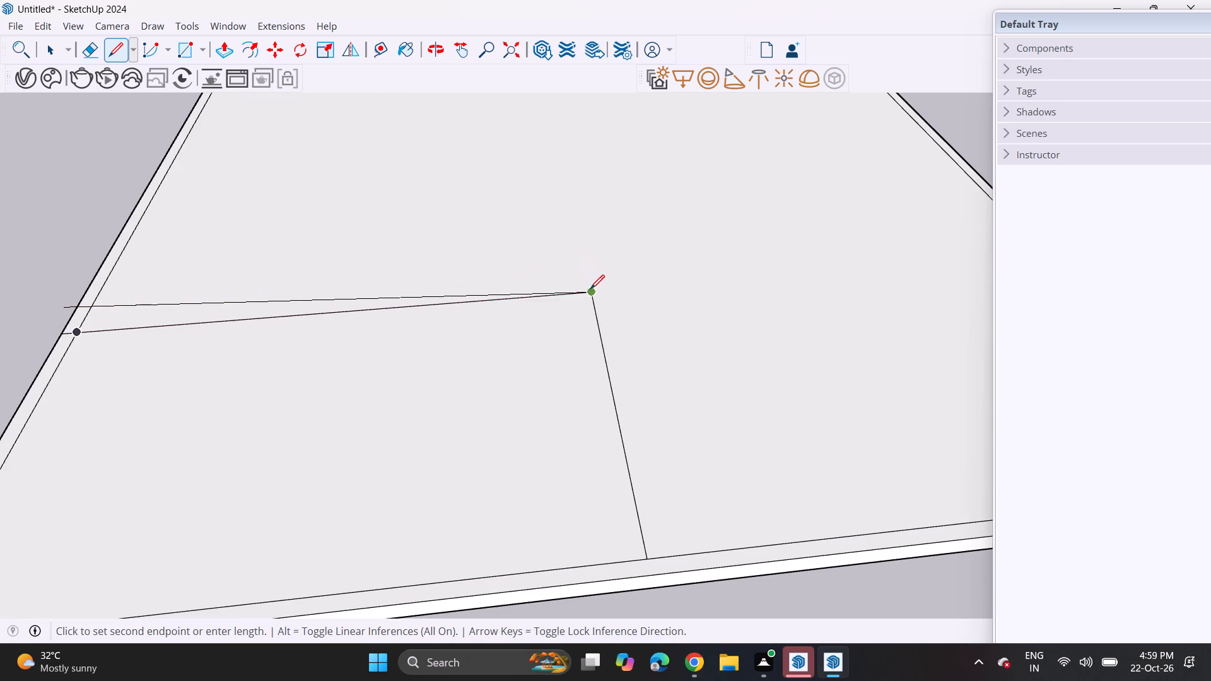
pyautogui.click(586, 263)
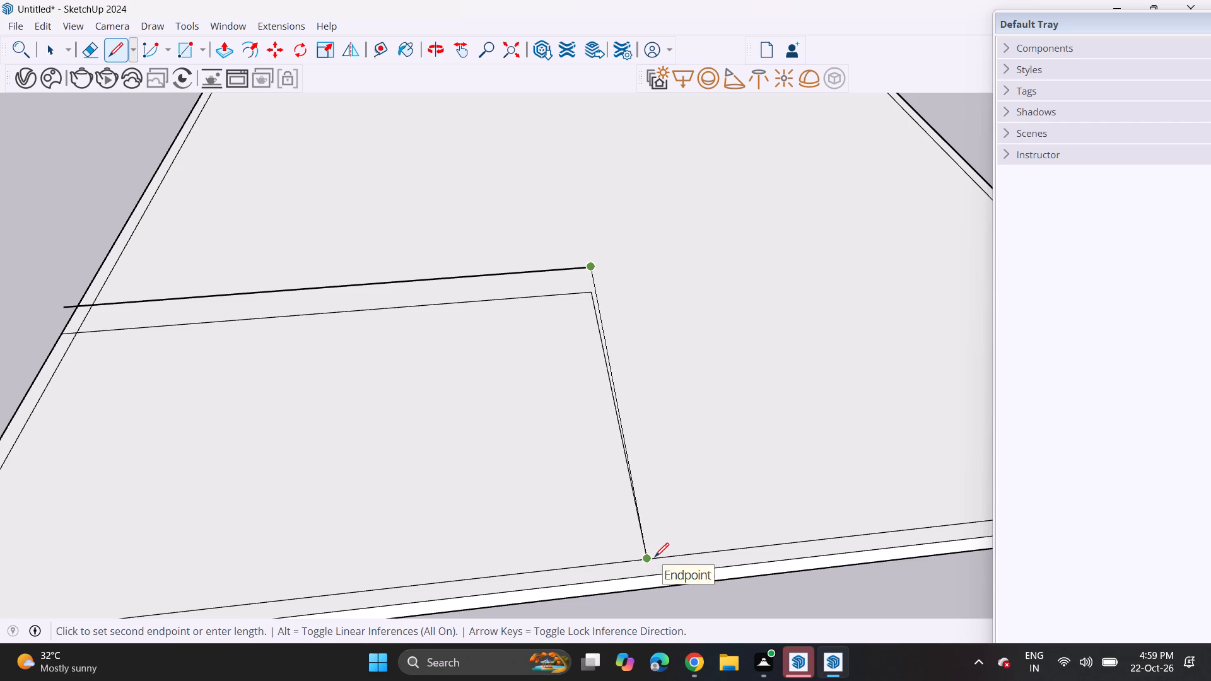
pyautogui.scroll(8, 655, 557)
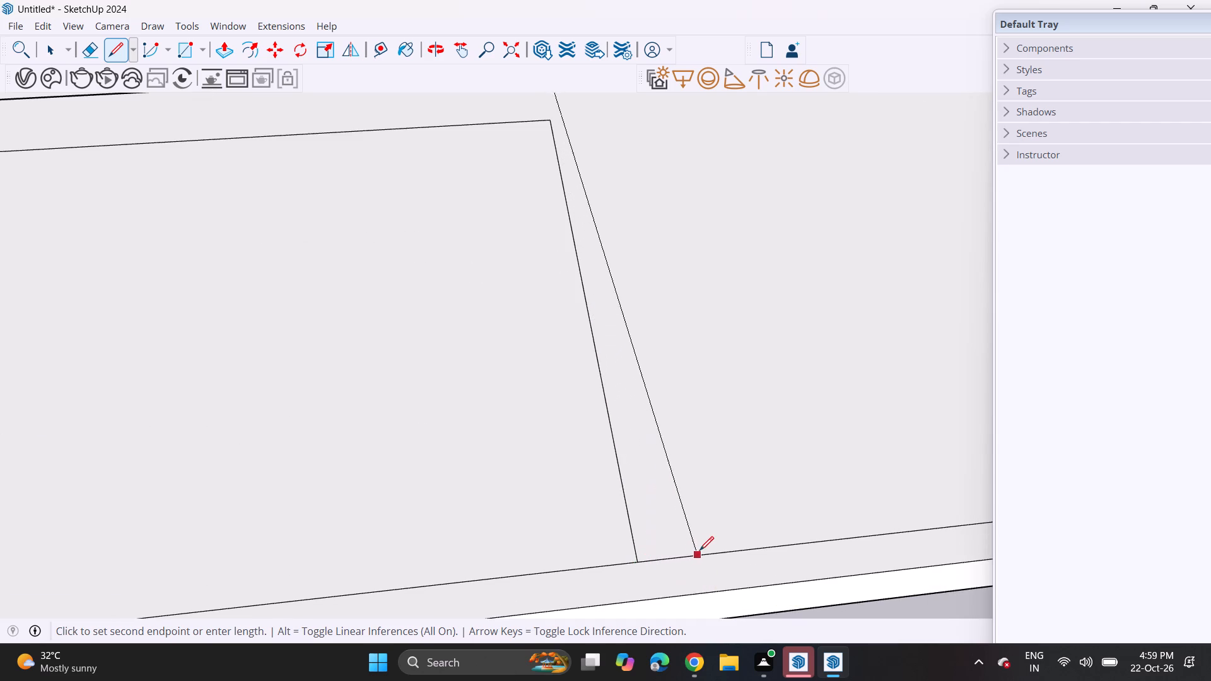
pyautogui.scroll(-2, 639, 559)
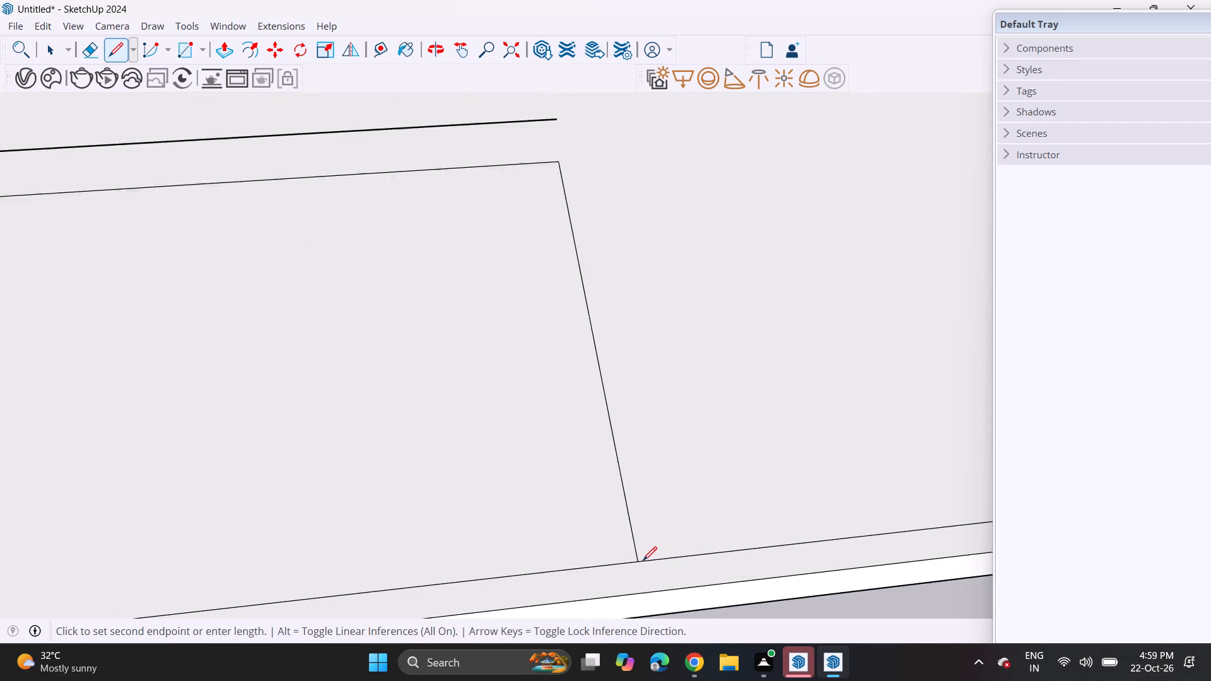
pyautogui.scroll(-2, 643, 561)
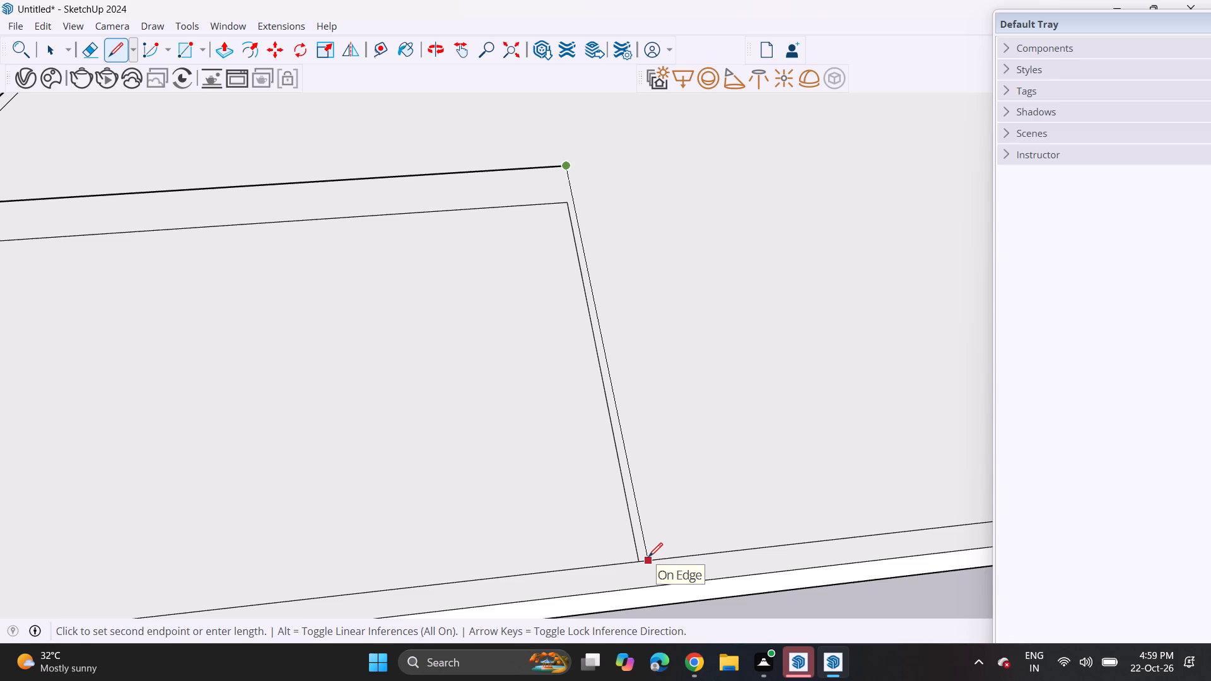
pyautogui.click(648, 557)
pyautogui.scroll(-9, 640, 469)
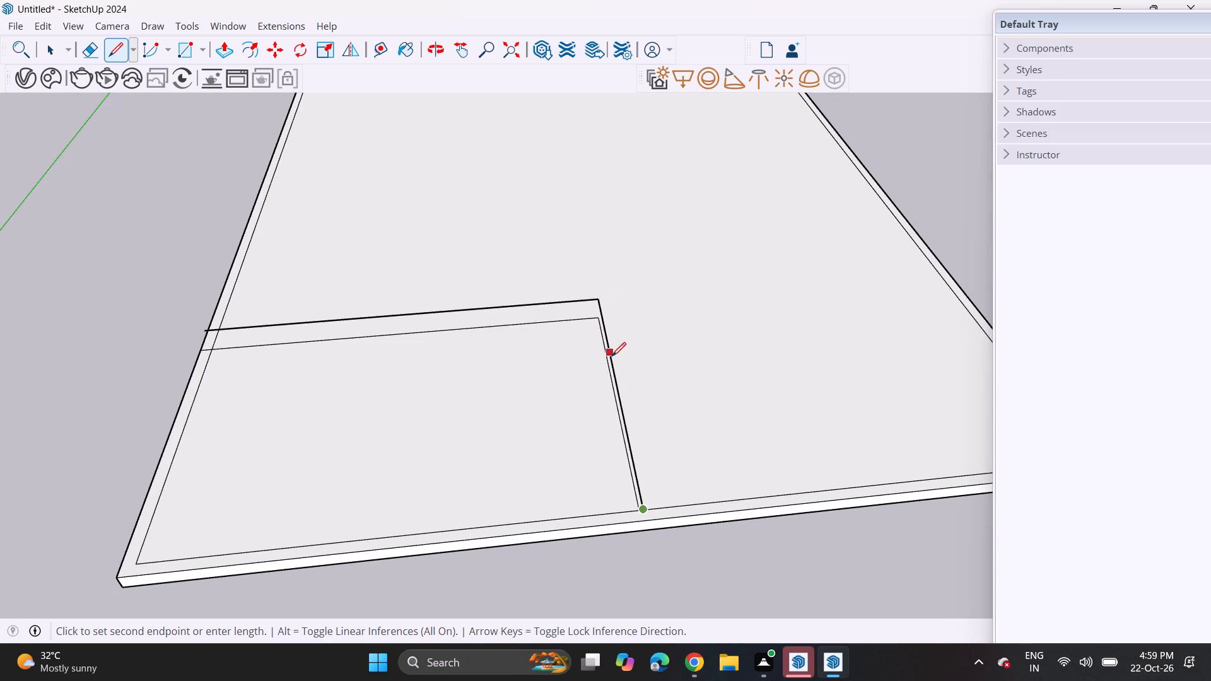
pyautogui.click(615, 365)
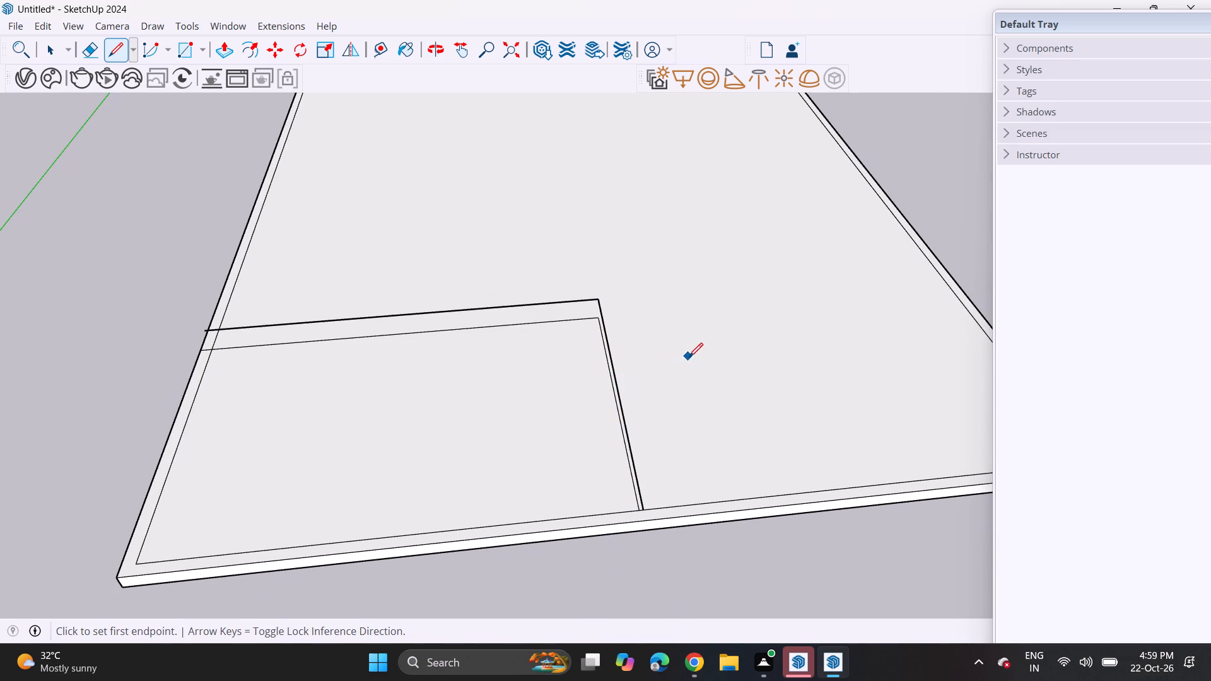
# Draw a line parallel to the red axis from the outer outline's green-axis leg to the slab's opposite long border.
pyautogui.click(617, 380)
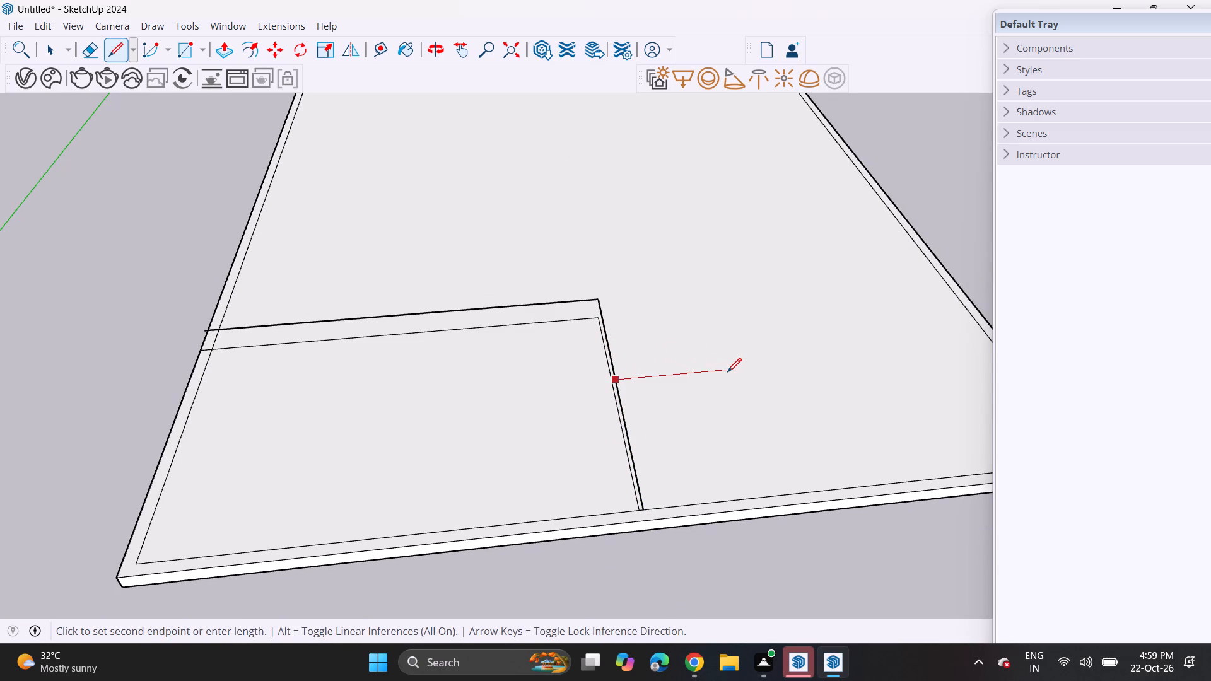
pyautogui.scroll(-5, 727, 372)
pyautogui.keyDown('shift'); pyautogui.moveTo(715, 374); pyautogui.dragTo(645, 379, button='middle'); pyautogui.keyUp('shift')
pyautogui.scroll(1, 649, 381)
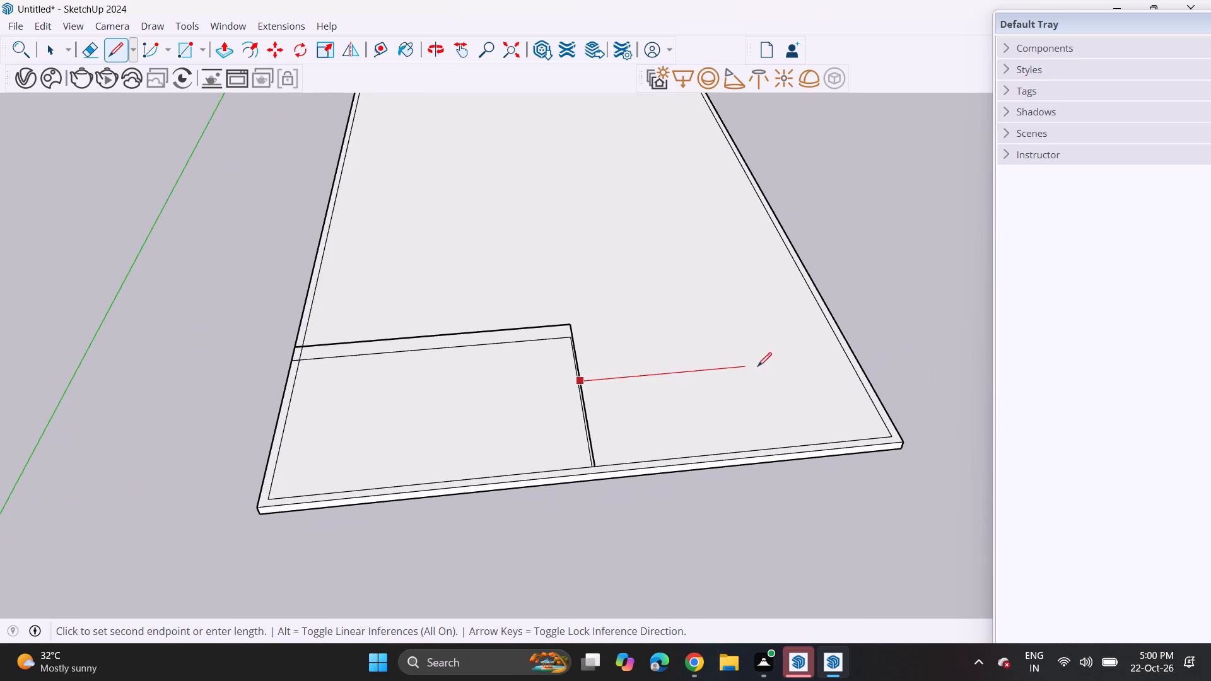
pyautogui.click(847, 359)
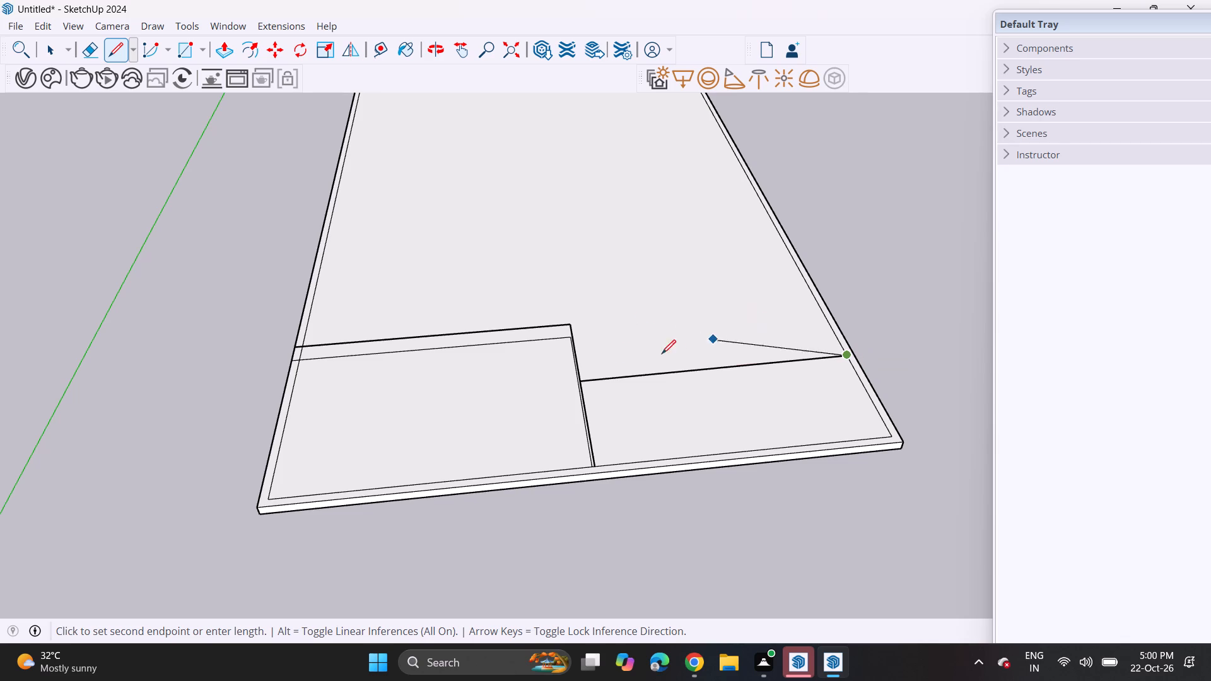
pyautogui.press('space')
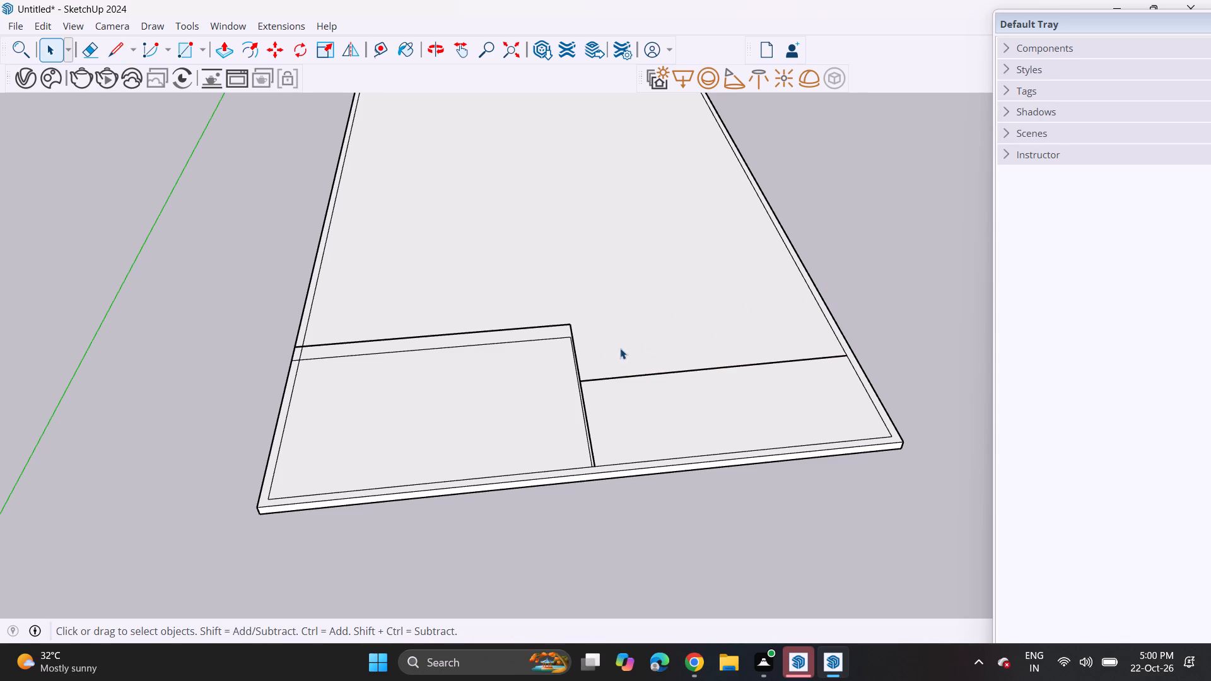
# Delete the corner rectangle's original side parallel to the green axis, just inside the outer outline.
pyautogui.scroll(5, 575, 375)
pyautogui.click(583, 387)
pyautogui.click(582, 397)
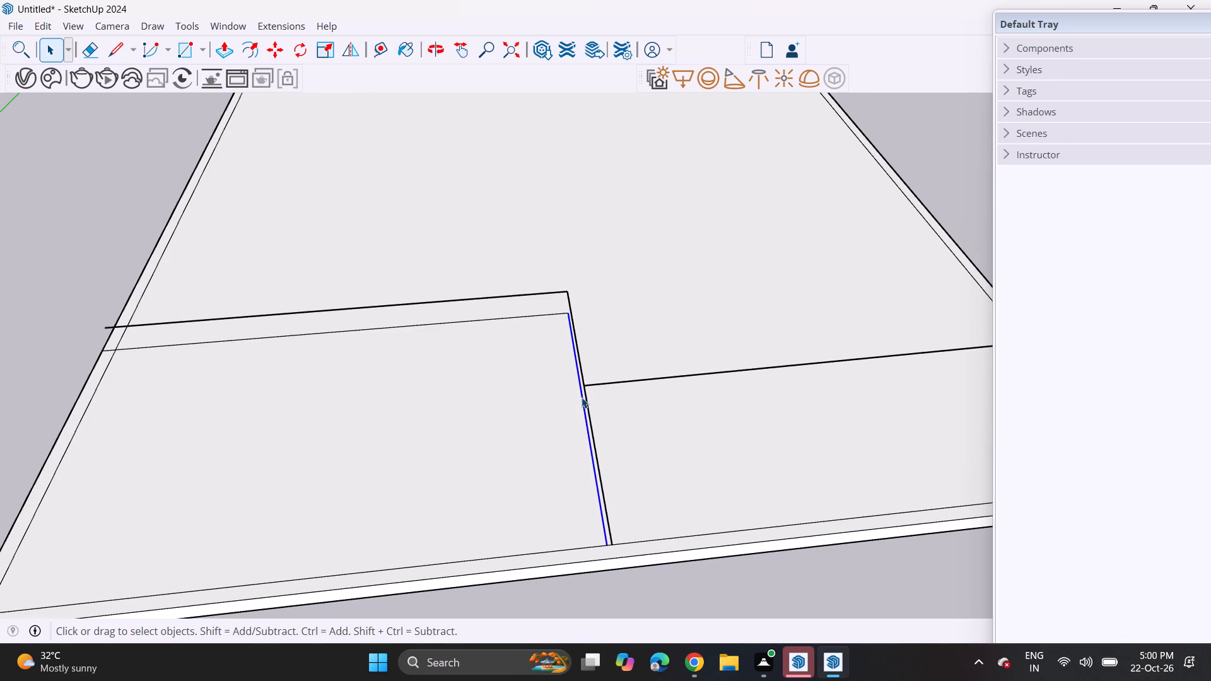
pyautogui.press('Delete')
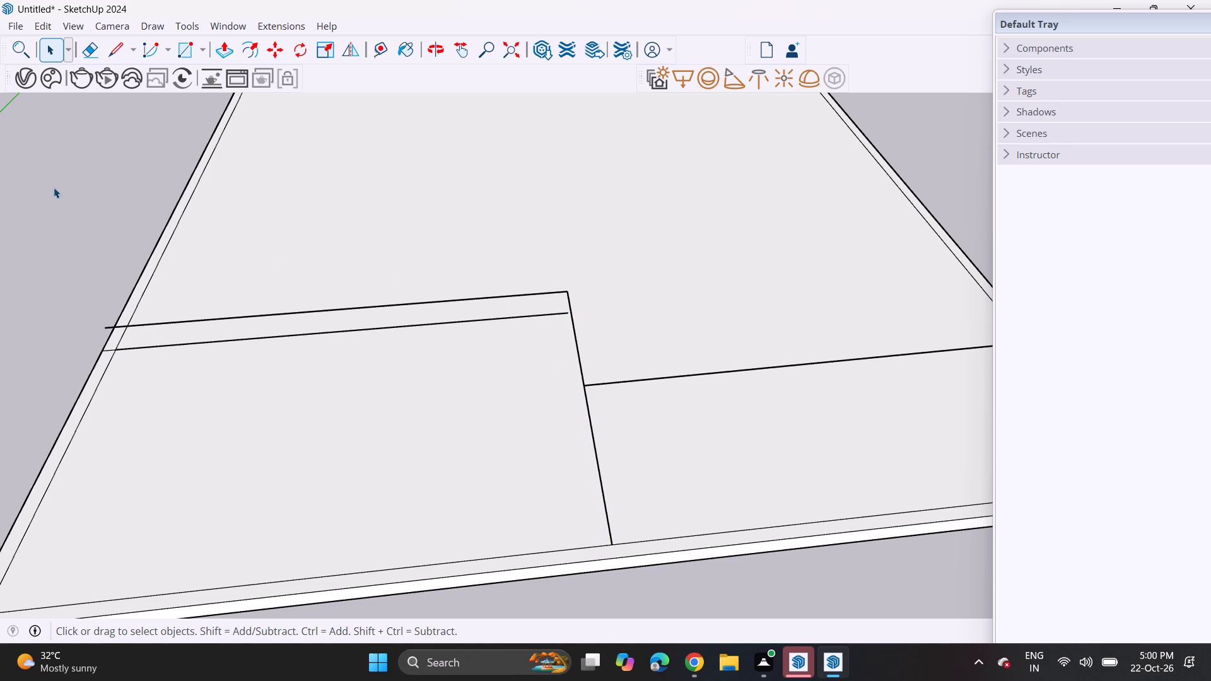
# Redraw the corner rectangle's green-axis side slightly further inward, from its red-axis edge down to the end border.
pyautogui.click(109, 59)
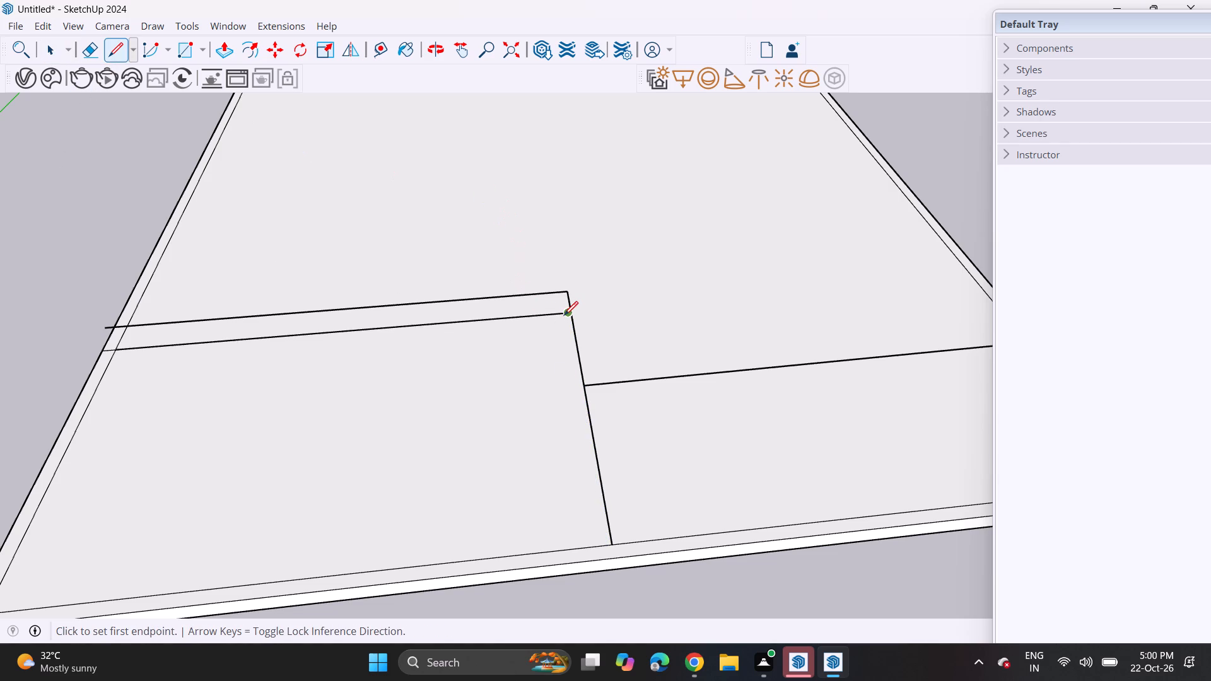
pyautogui.click(564, 315)
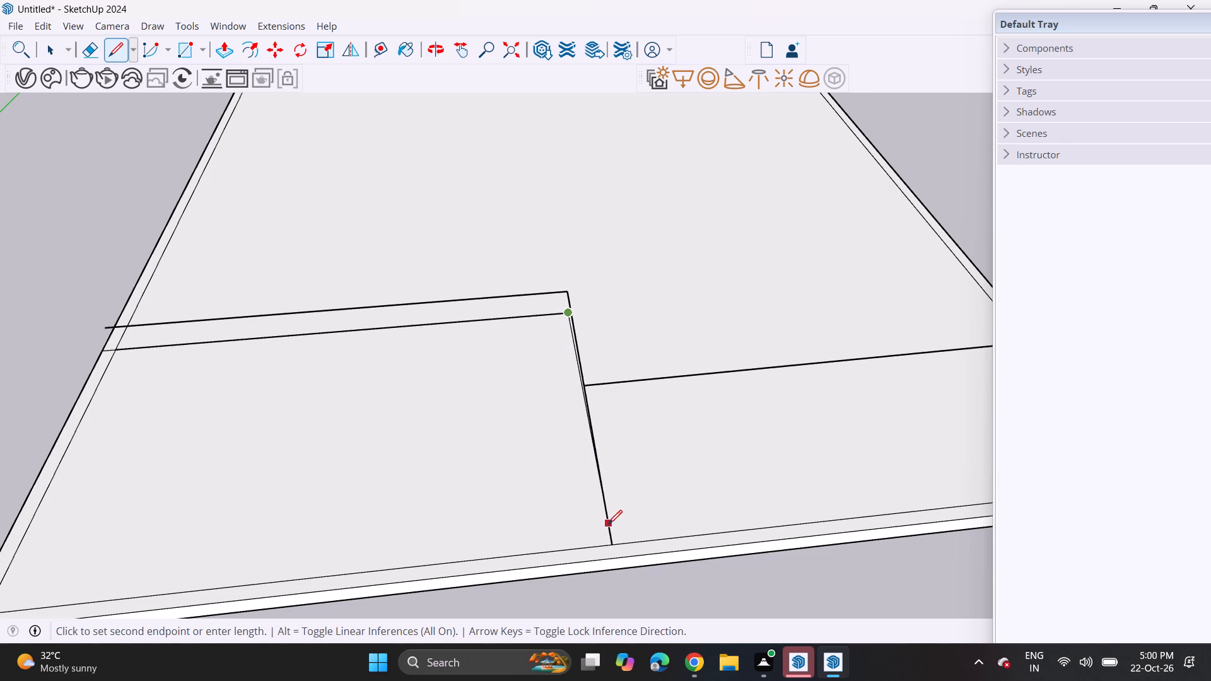
pyautogui.press('Delete')
pyautogui.click(554, 317)
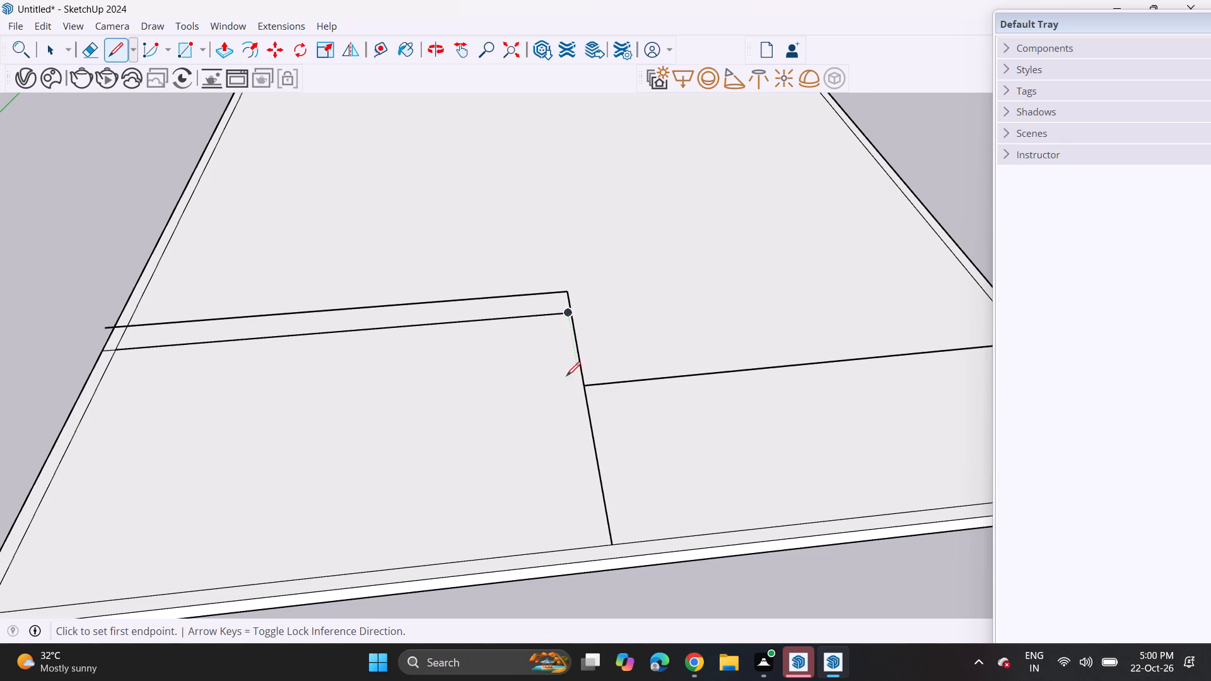
pyautogui.click(548, 318)
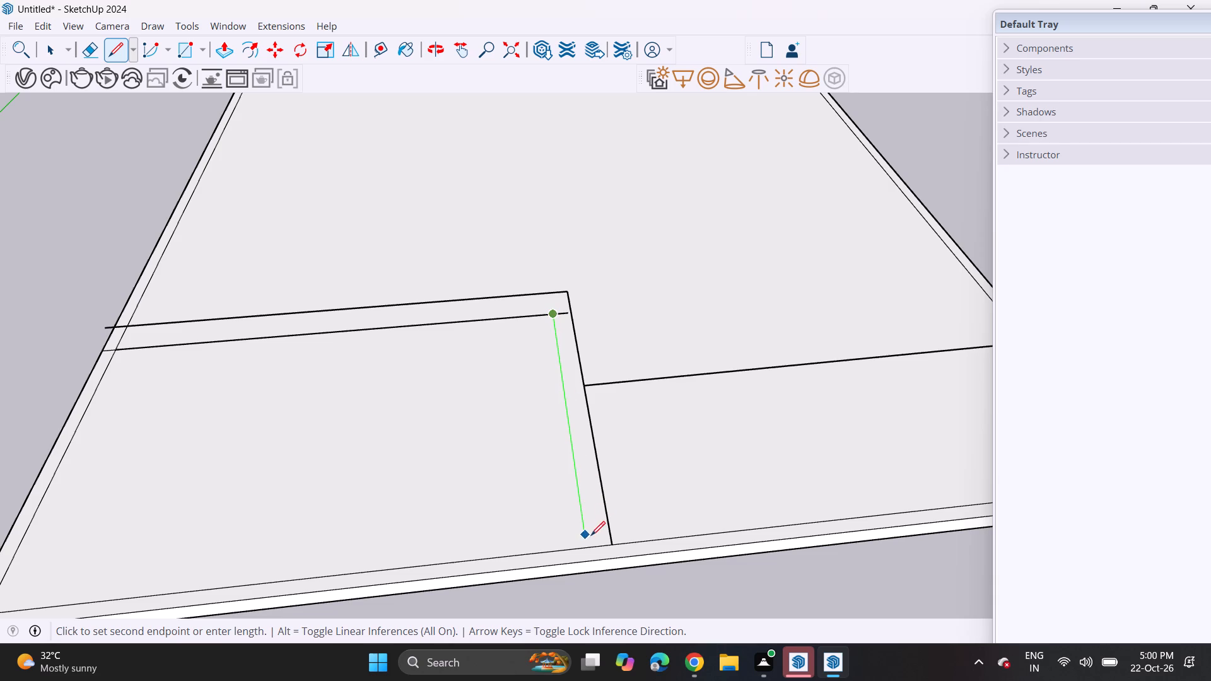
pyautogui.click(592, 549)
pyautogui.press('space')
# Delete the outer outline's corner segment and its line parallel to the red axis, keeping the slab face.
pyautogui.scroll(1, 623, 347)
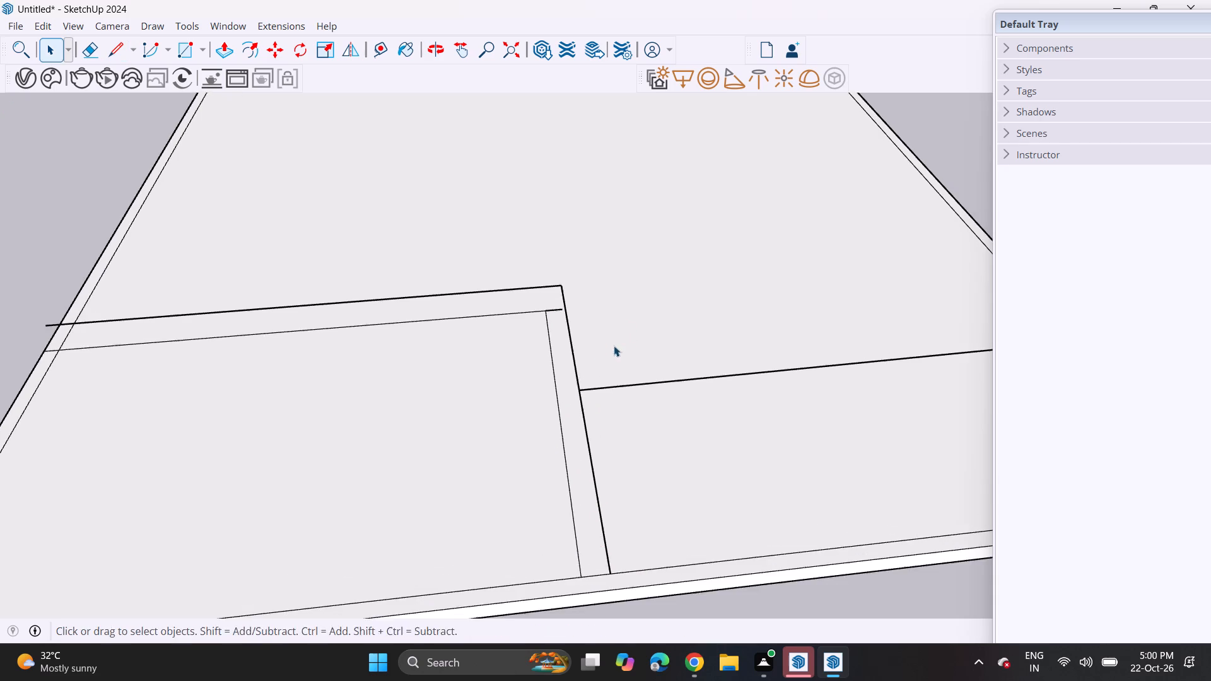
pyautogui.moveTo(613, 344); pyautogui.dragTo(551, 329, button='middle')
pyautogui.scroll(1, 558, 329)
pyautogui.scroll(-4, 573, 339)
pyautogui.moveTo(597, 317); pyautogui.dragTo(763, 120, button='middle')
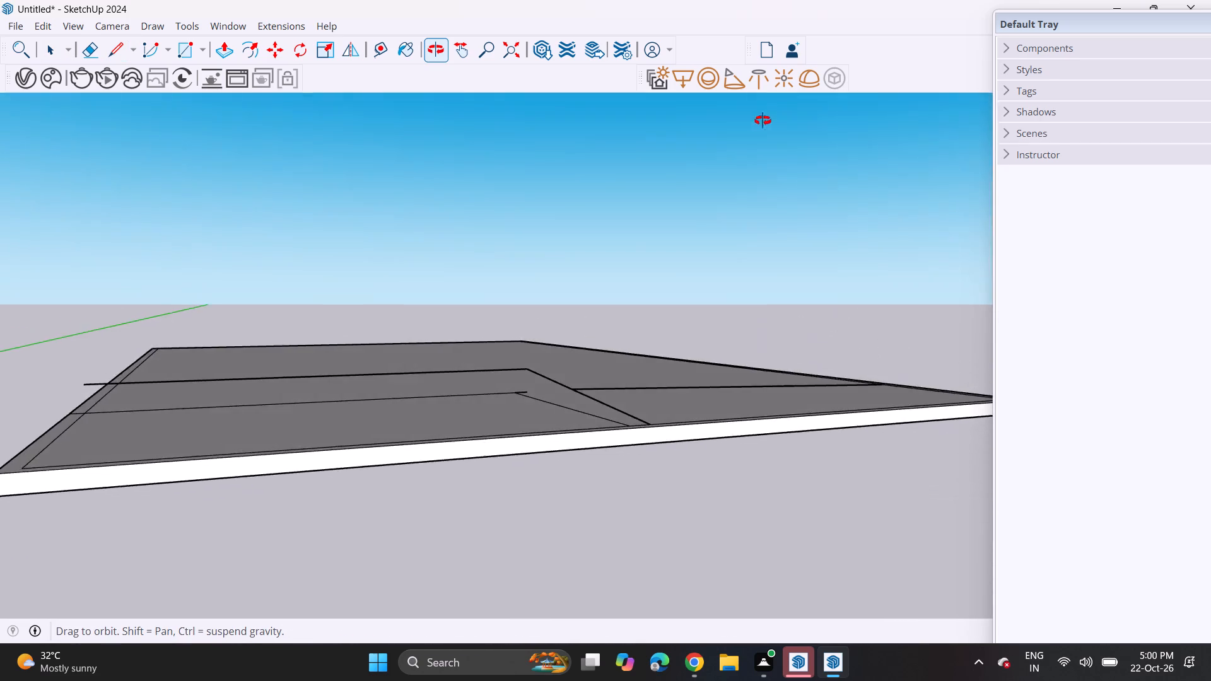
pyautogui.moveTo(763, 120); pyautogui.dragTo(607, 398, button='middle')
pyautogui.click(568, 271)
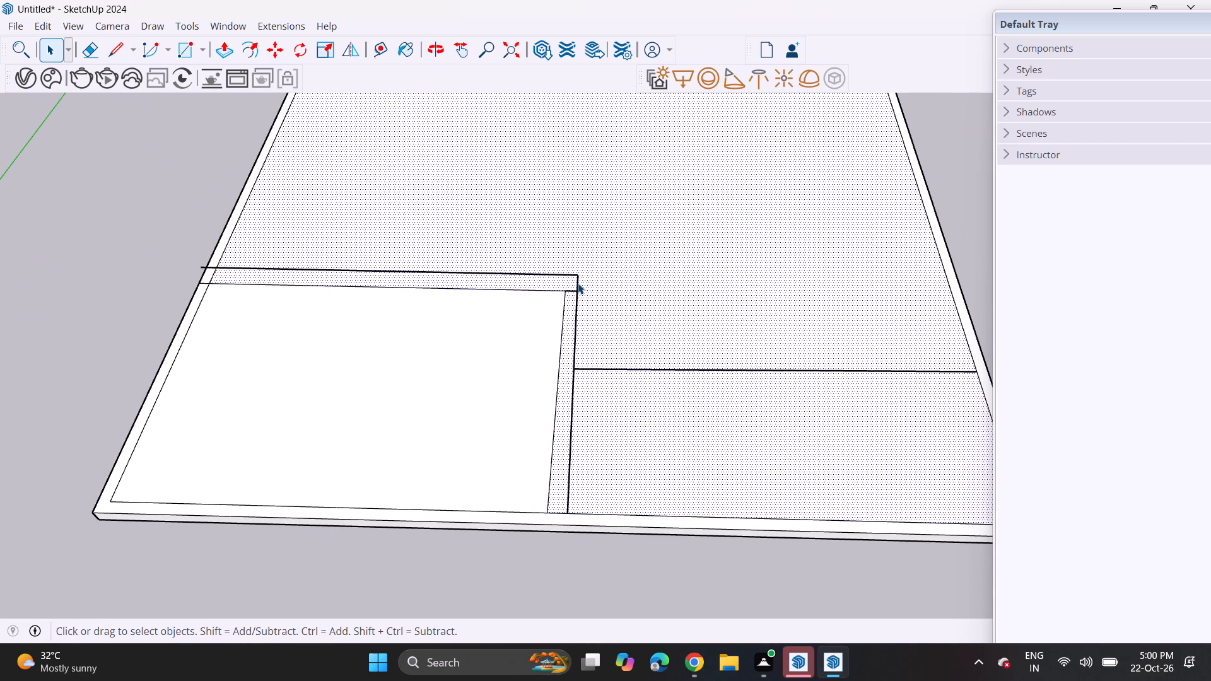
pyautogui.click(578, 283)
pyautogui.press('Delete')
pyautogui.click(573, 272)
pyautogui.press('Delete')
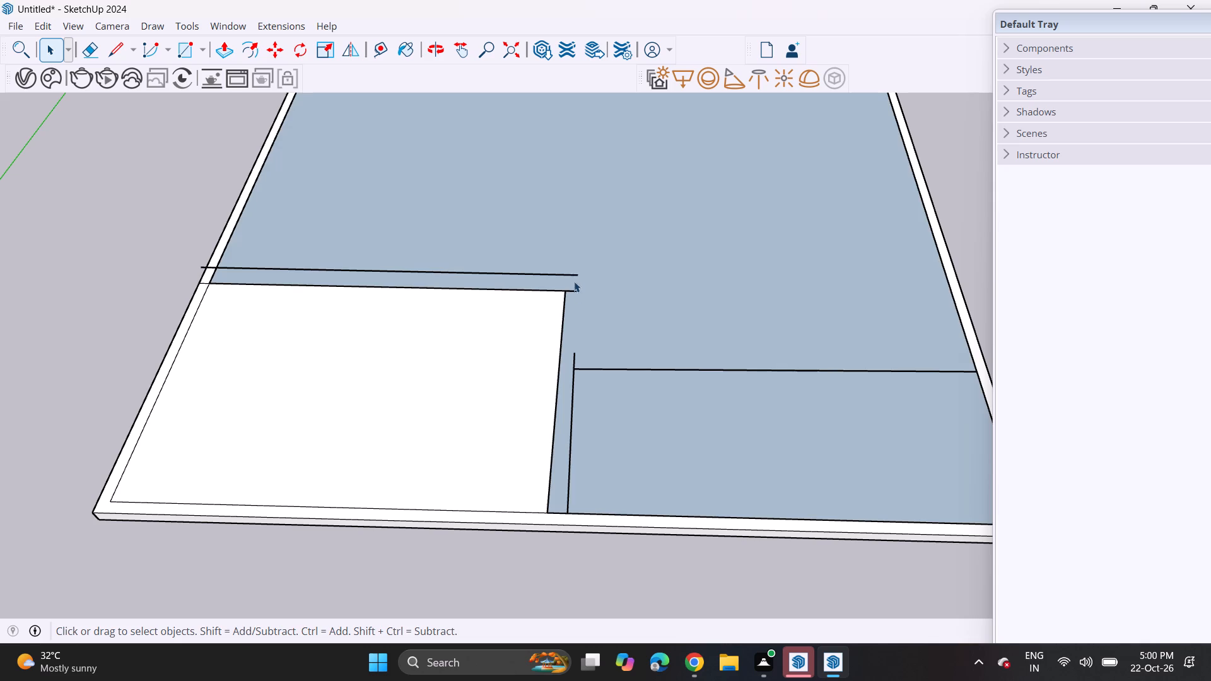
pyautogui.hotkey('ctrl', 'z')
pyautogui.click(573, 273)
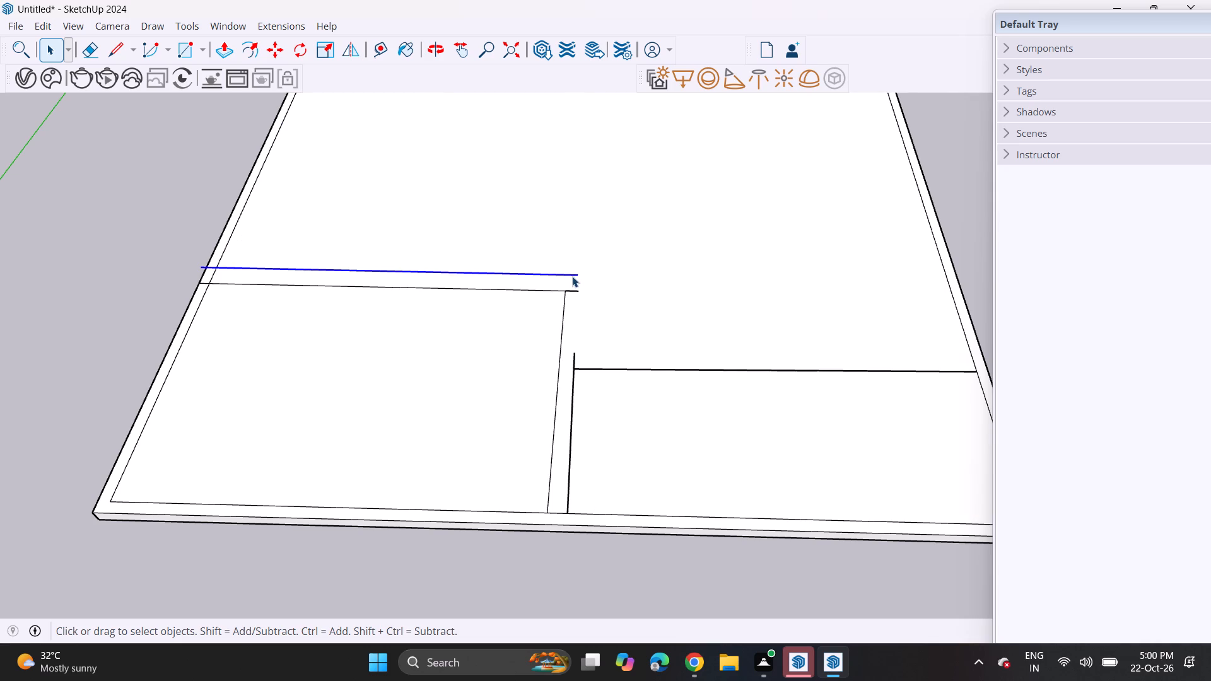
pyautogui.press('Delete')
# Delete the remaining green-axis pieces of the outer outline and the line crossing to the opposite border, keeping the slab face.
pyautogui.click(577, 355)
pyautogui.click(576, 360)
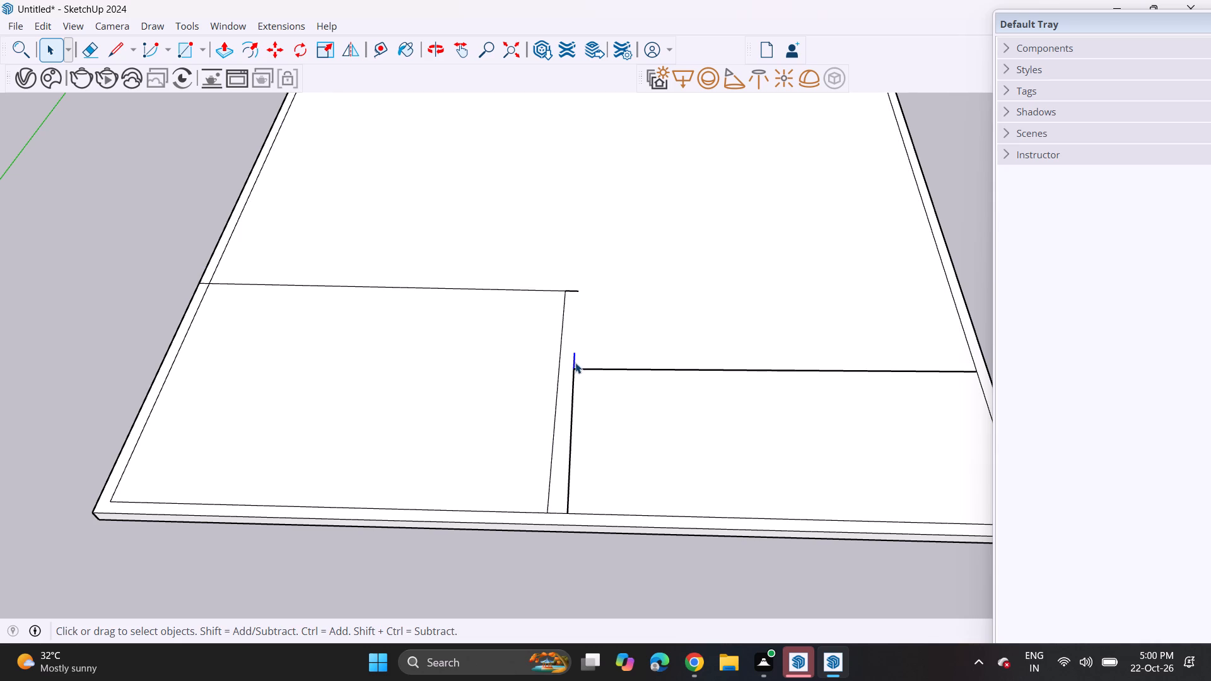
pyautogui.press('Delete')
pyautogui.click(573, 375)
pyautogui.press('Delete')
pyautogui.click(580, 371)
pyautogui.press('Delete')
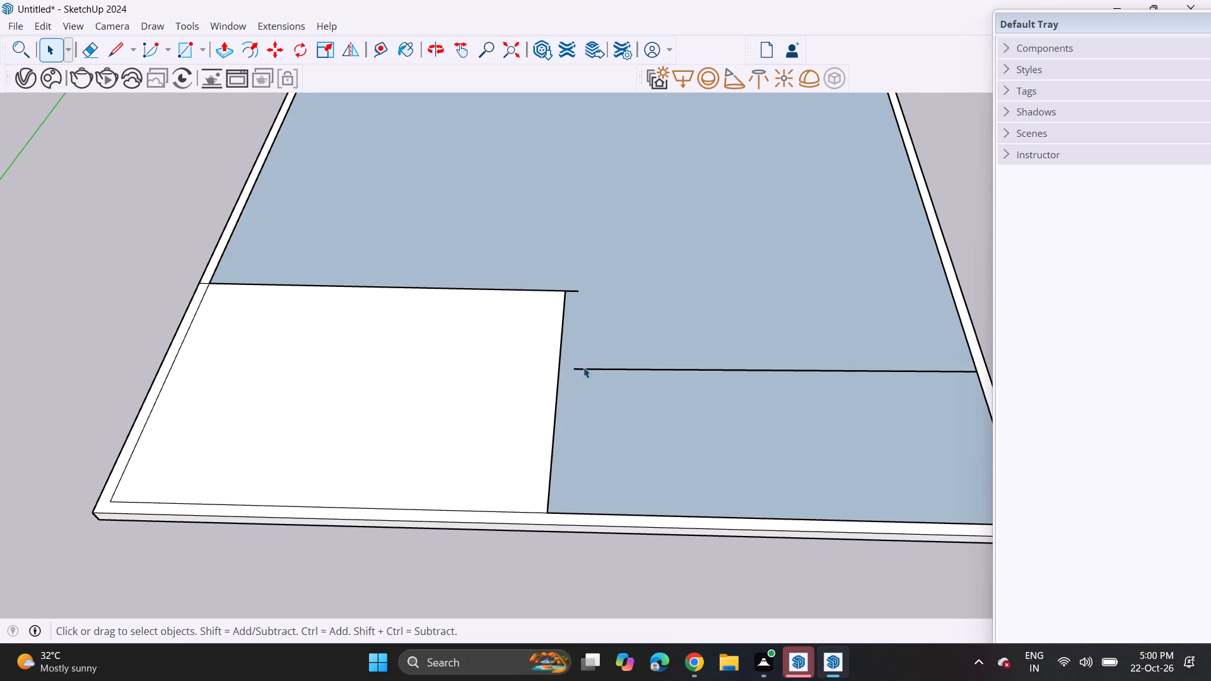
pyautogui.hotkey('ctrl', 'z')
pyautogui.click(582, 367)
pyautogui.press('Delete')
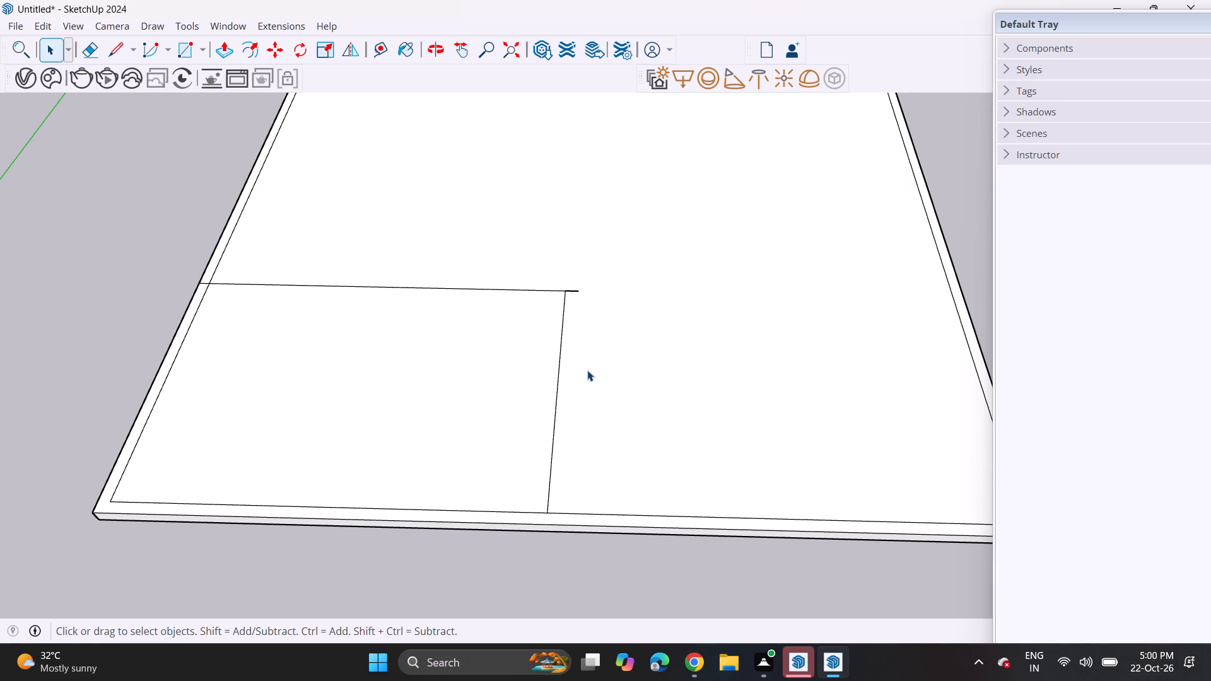
# Delete the short stub of the red-axis line that overruns the corner rectangle's inner corner.
pyautogui.scroll(-5, 578, 386)
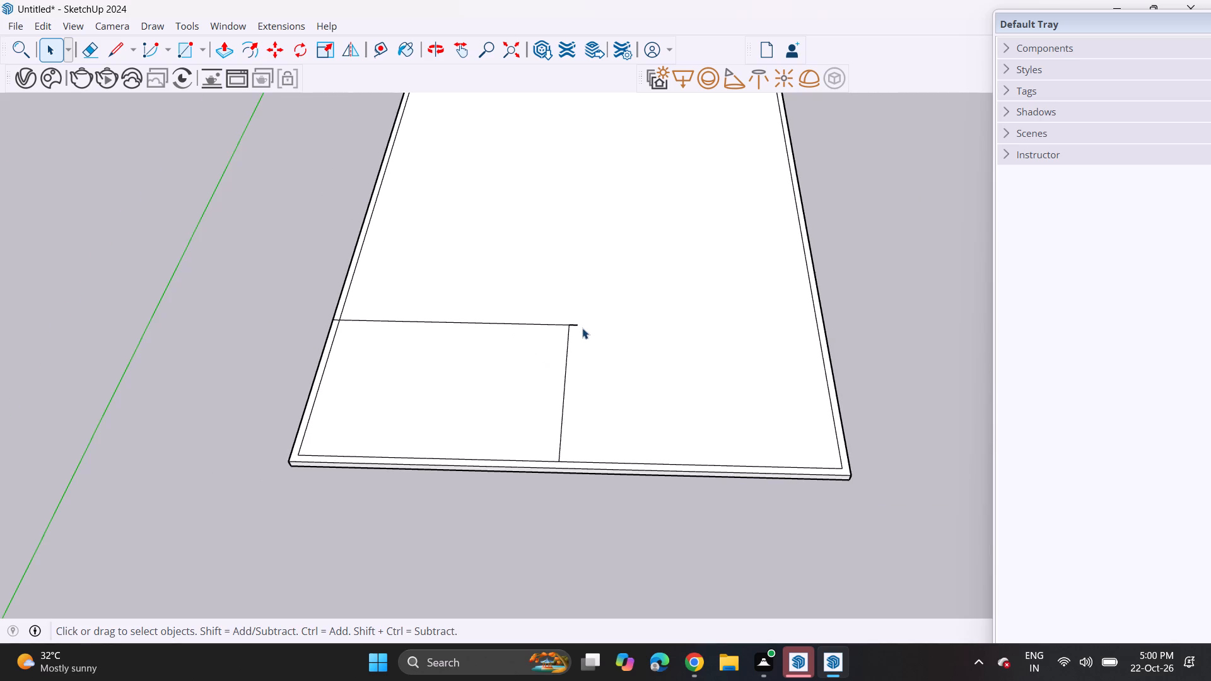
pyautogui.click(578, 327)
pyautogui.click(575, 322)
pyautogui.click(577, 325)
pyautogui.press('Delete')
# Draw a wall line just outside the corner rectangle, parallel to its red-axis side from the border, turning partway along its green-axis side.
pyautogui.click(120, 55)
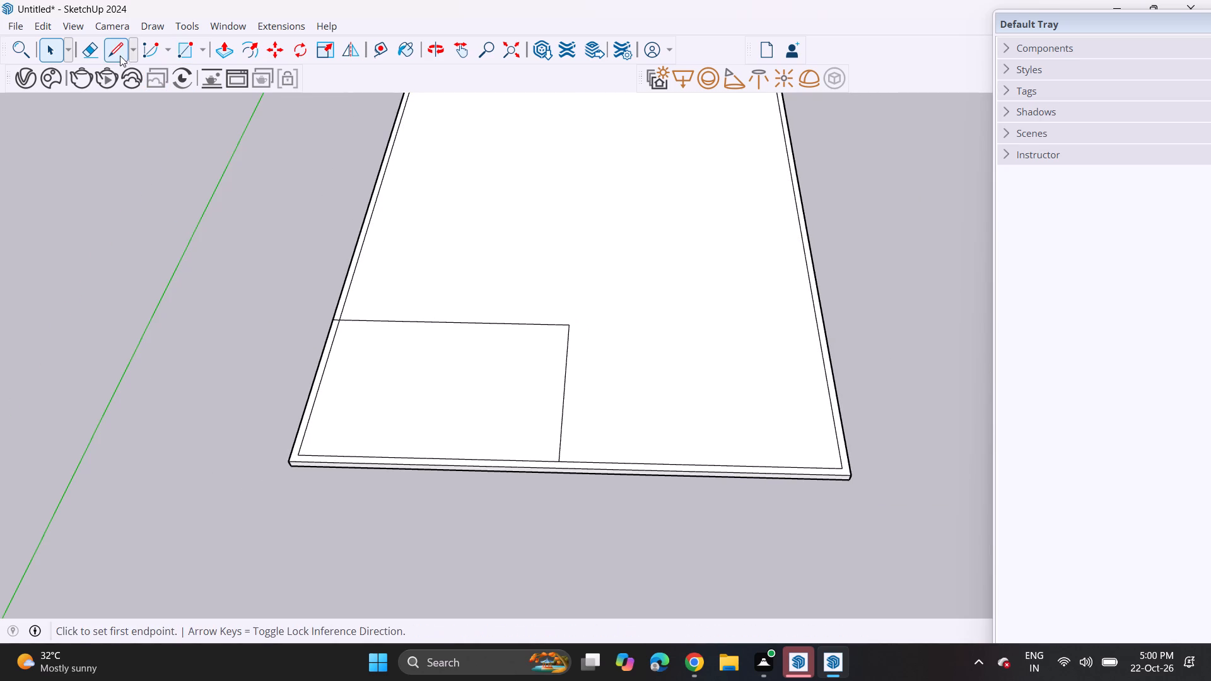
pyautogui.scroll(4, 348, 291)
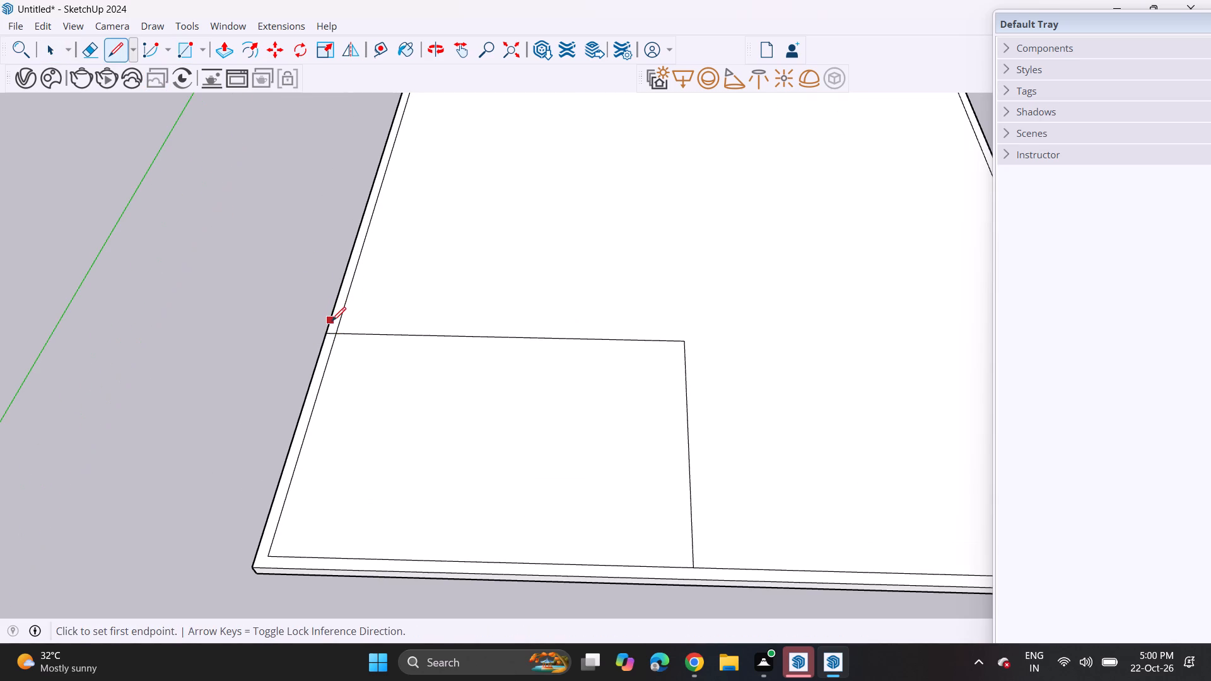
pyautogui.click(332, 322)
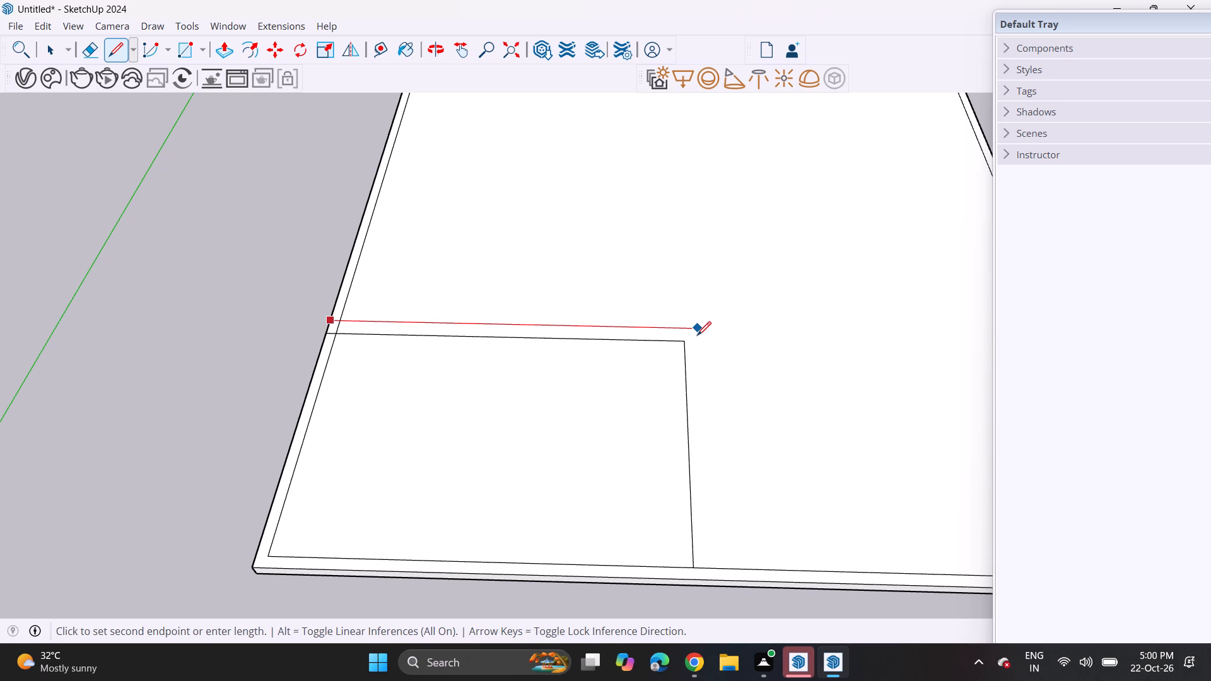
pyautogui.click(696, 336)
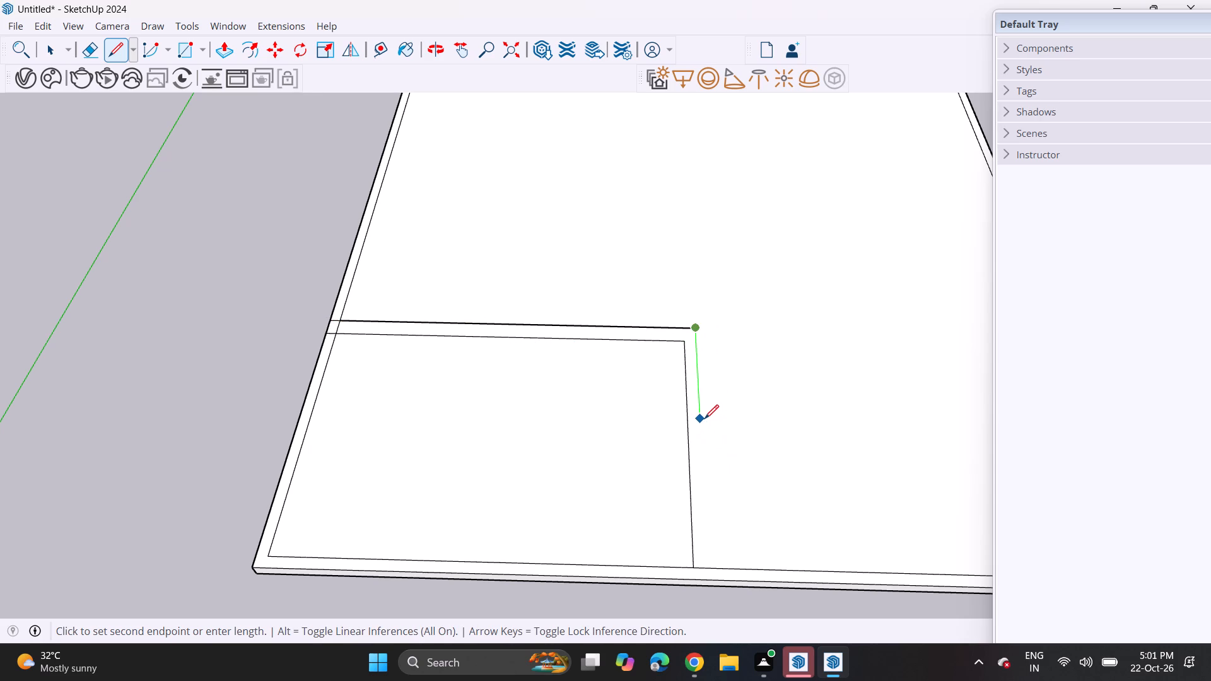
pyautogui.click(701, 425)
# Draw two closely spaced red-axis wall lines from the stepped corner across to the opposite side border.
pyautogui.scroll(-5, 756, 421)
pyautogui.keyDown('shift'); pyautogui.moveTo(706, 414); pyautogui.dragTo(563, 405, button='middle'); pyautogui.keyUp('shift')
pyautogui.scroll(1, 568, 405)
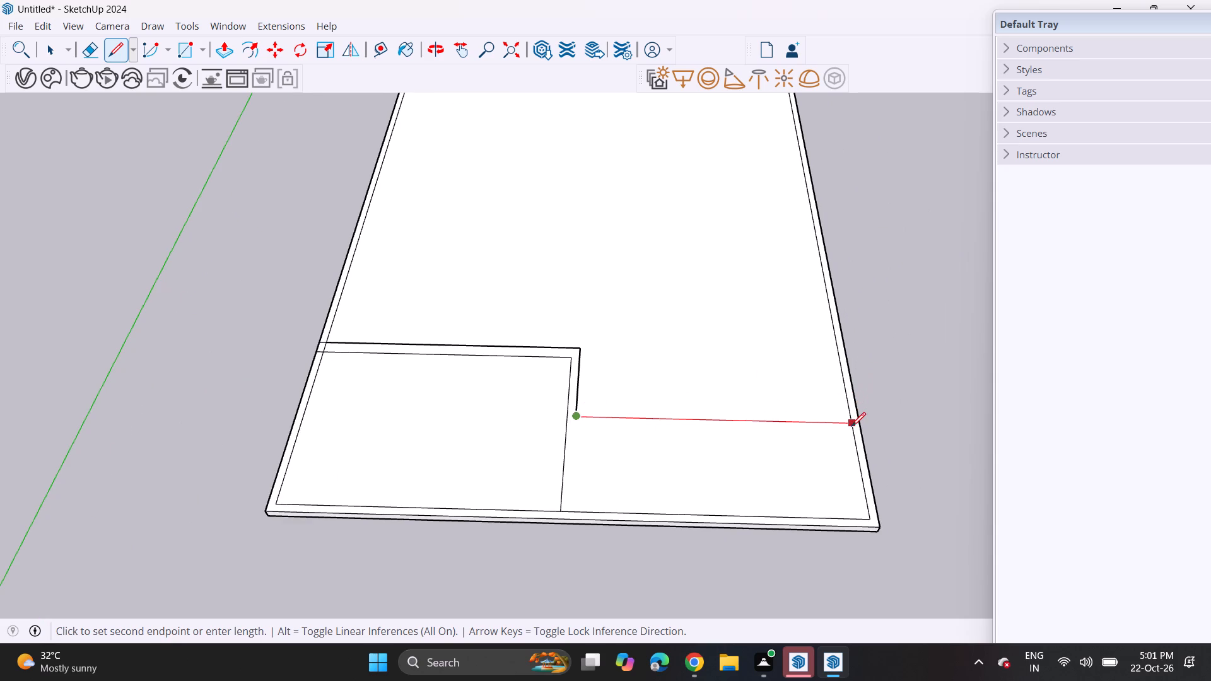
pyautogui.click(851, 426)
pyautogui.click(851, 433)
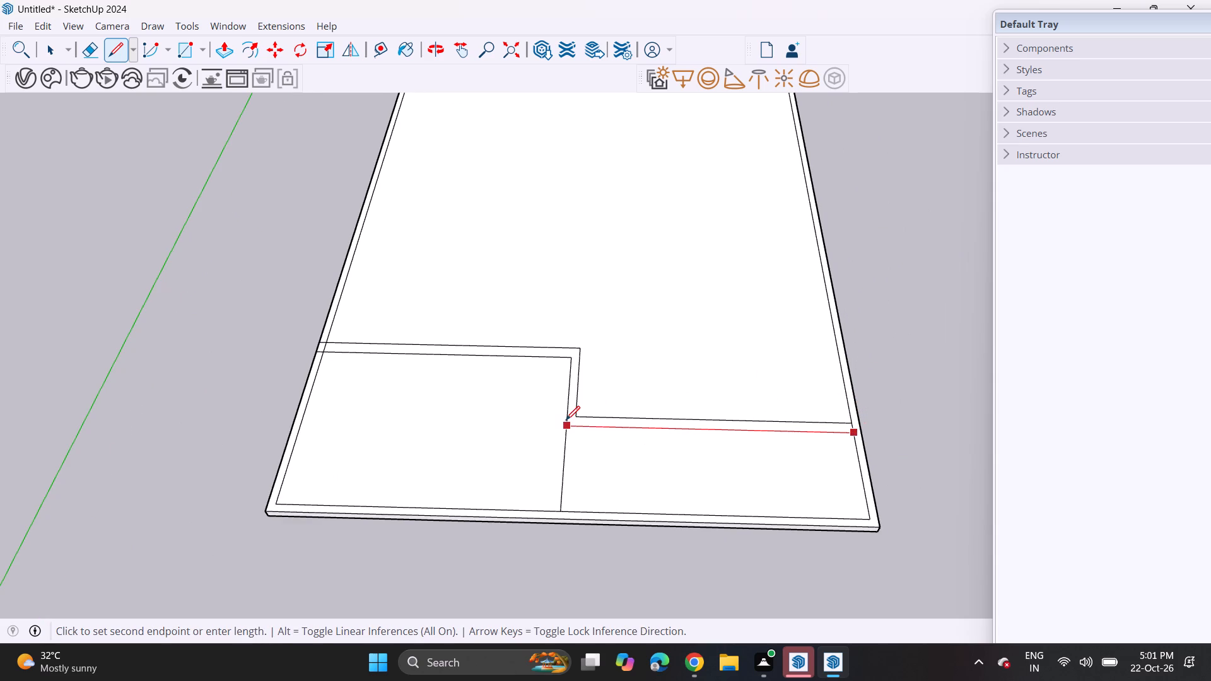
pyautogui.click(566, 423)
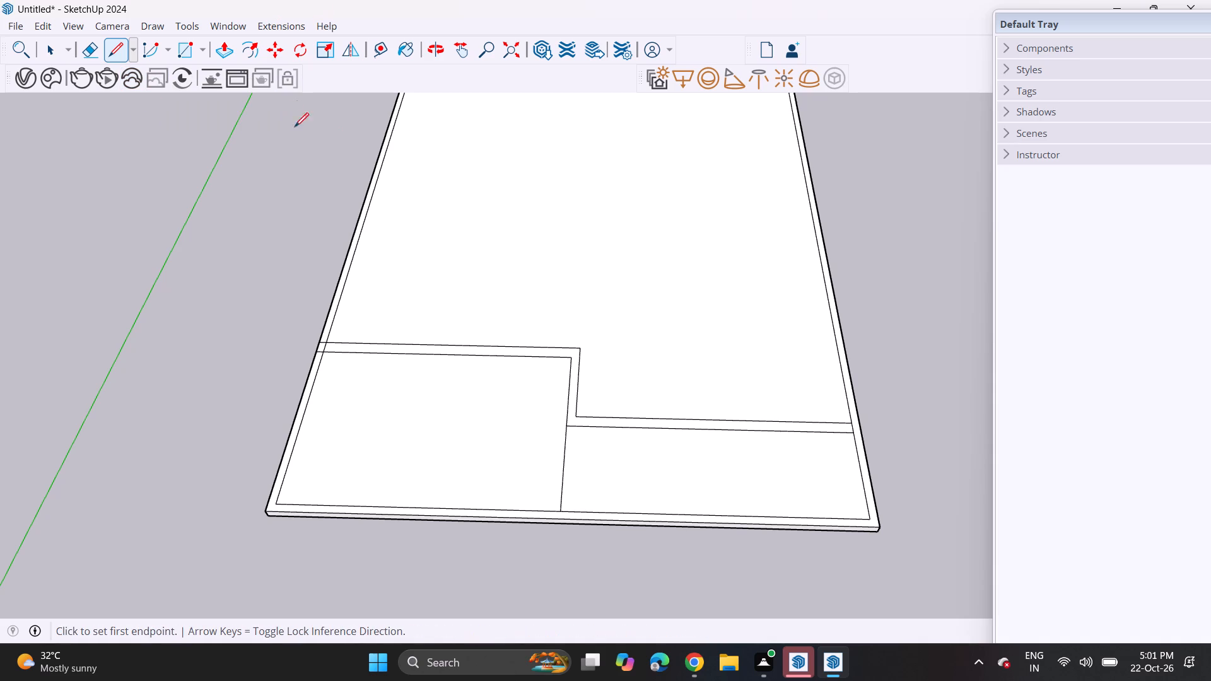
# Erase the upper wall line's stub crossing the border and the inner border pieces between the paired wall lines at both sides.
pyautogui.click(81, 47)
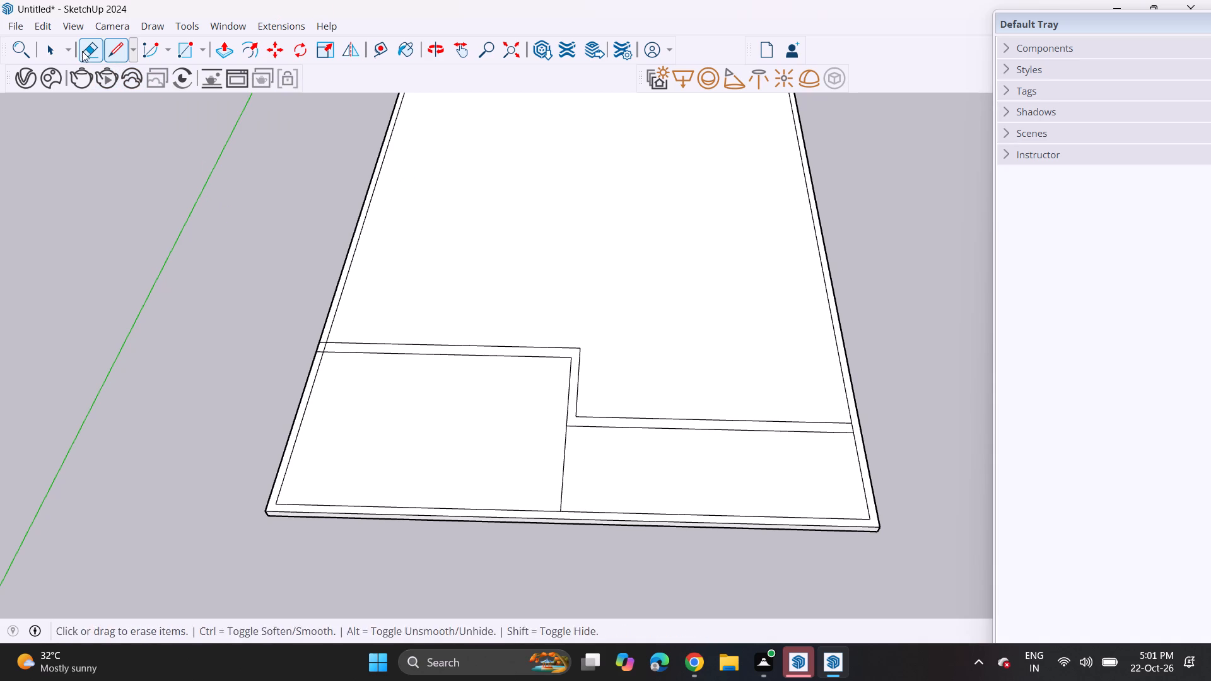
pyautogui.scroll(10, 302, 369)
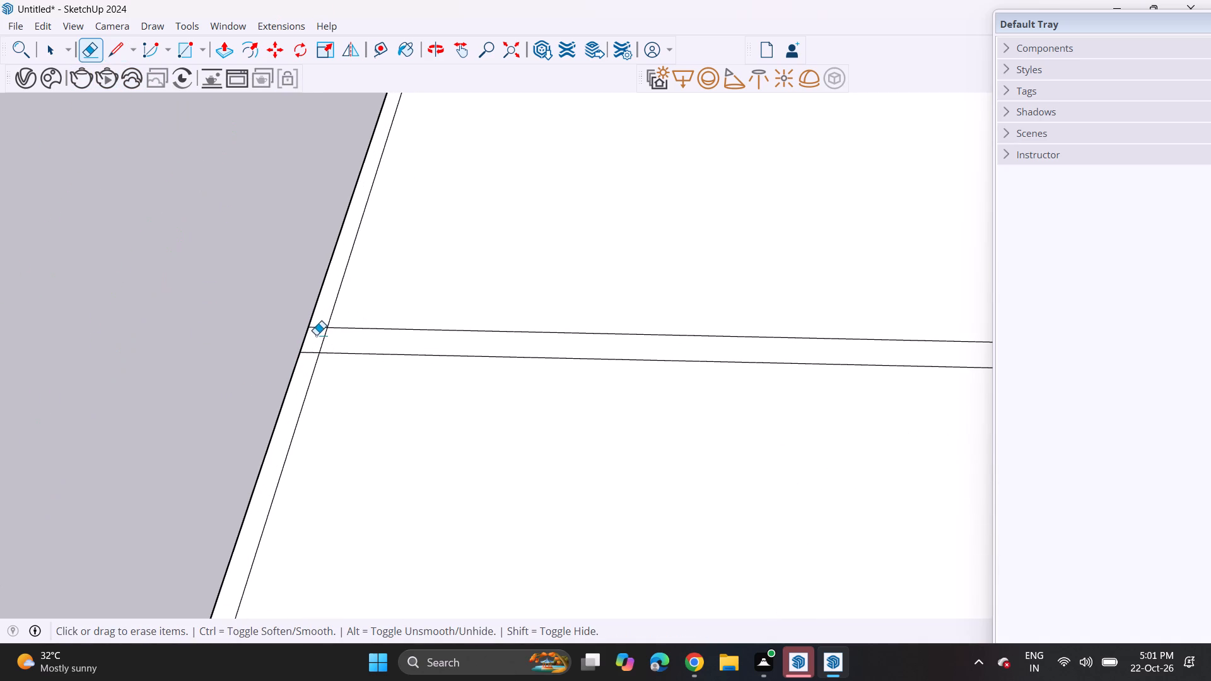
pyautogui.moveTo(316, 333); pyautogui.dragTo(320, 321)
pyautogui.click(326, 338)
pyautogui.scroll(-15, 327, 346)
pyautogui.keyDown('shift'); pyautogui.scroll(1, 401, 359); pyautogui.keyUp('shift')
pyautogui.keyDown('shift'); pyautogui.moveTo(379, 353); pyautogui.dragTo(247, 330, button='middle'); pyautogui.keyUp('shift')
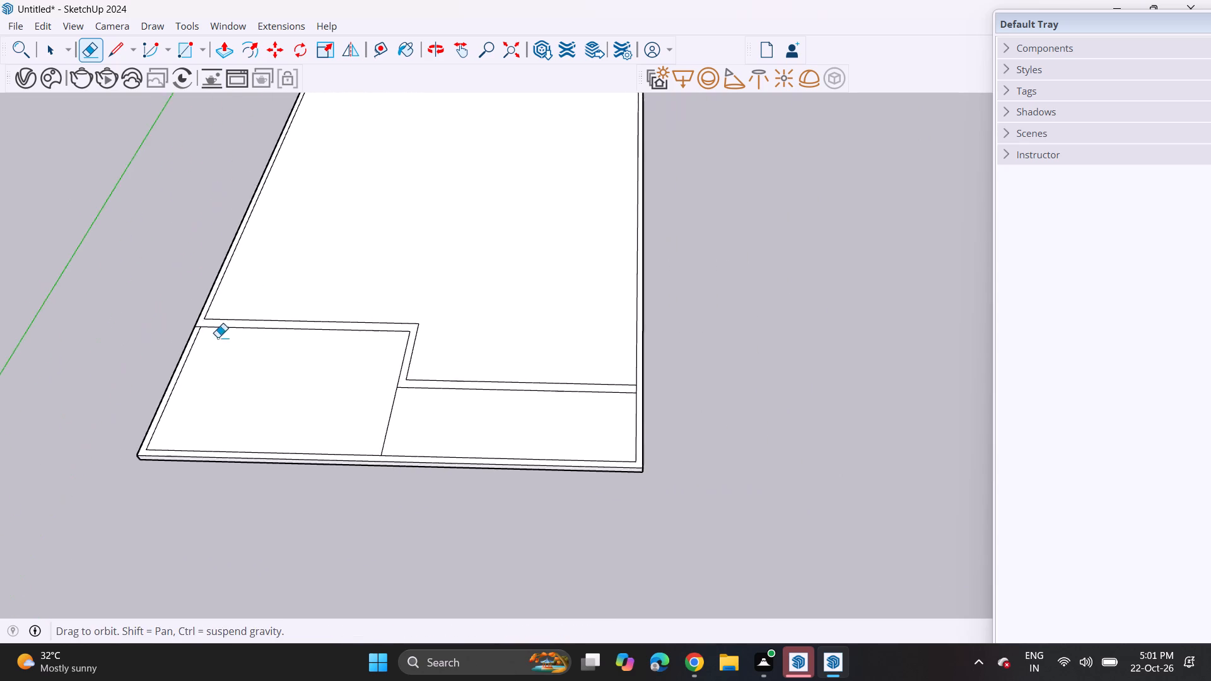
pyautogui.scroll(6, 477, 333)
pyautogui.click(747, 439)
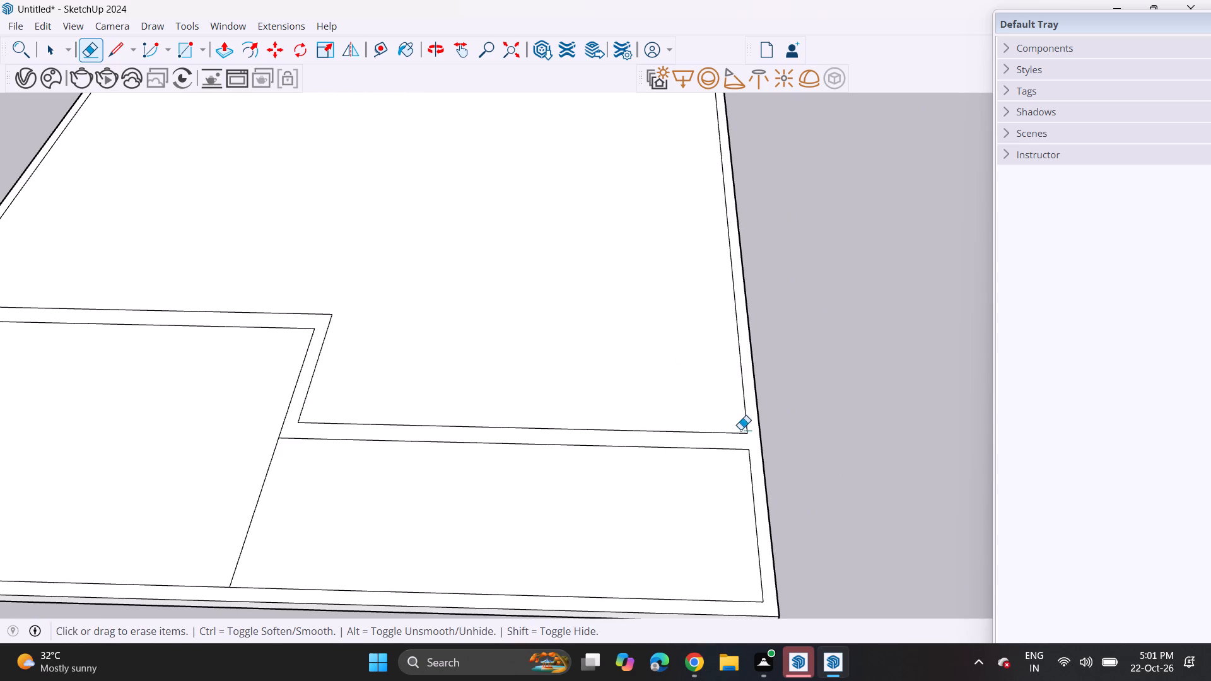
# Extend the wall line nearer the end border with a short segment across the side border to the slab's outer edge.
pyautogui.click(115, 49)
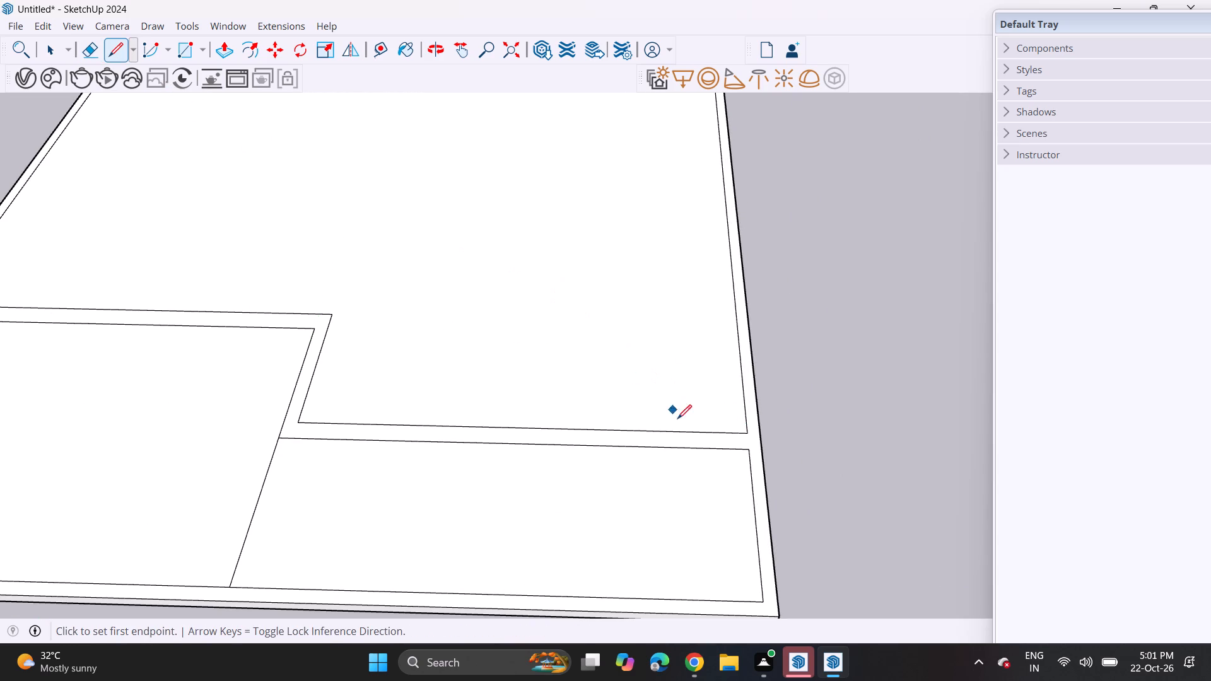
pyautogui.click(747, 453)
pyautogui.click(760, 451)
# Push/Pull the connected wall outline up 10' as a new starting face, leaving the front portion of the slab flat.
pyautogui.click(228, 53)
pyautogui.click(301, 414)
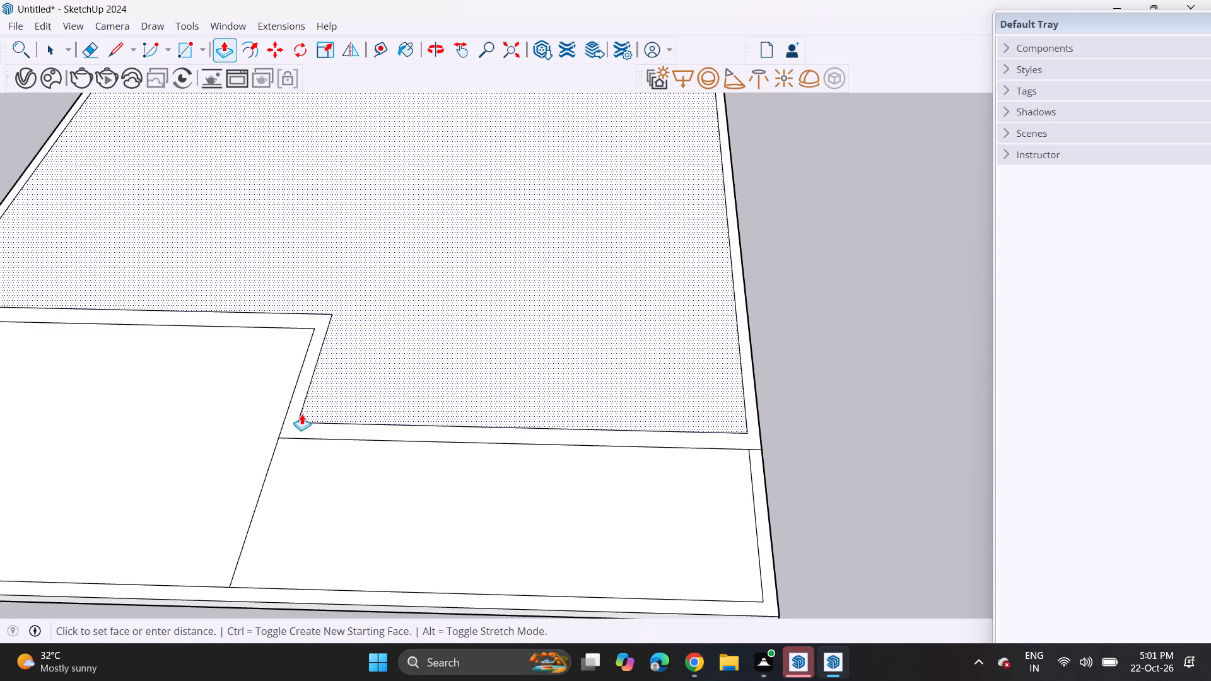
pyautogui.press('Escape')
pyautogui.press('`')
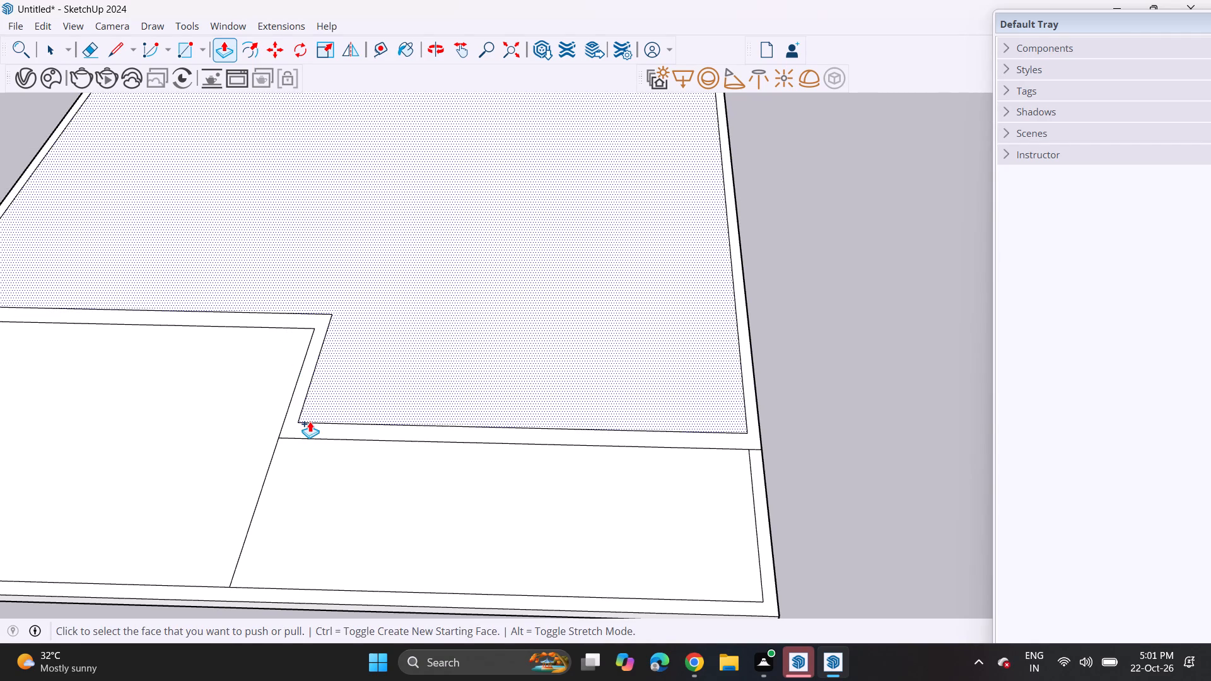
pyautogui.click(310, 421)
pyautogui.press('Escape')
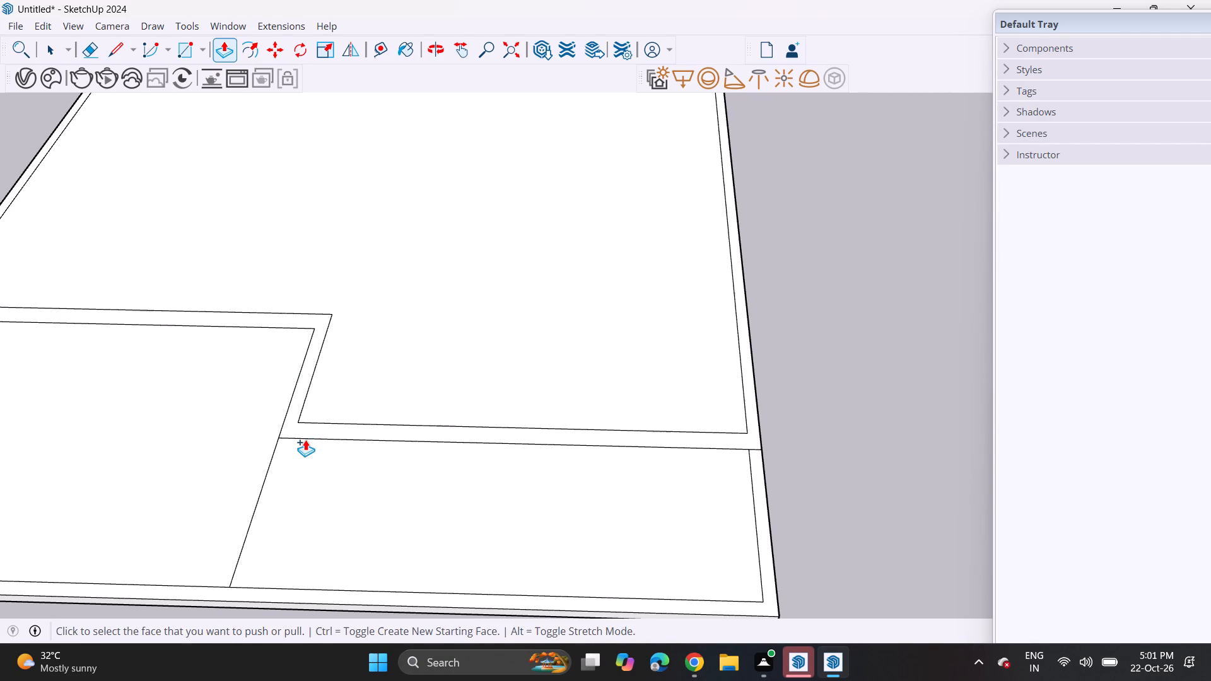
pyautogui.click(303, 426)
pyautogui.write("10'")
pyautogui.press('Return')
# Examine the raised walls and the stepped front from low and elevated angles.
pyautogui.scroll(-8, 380, 378)
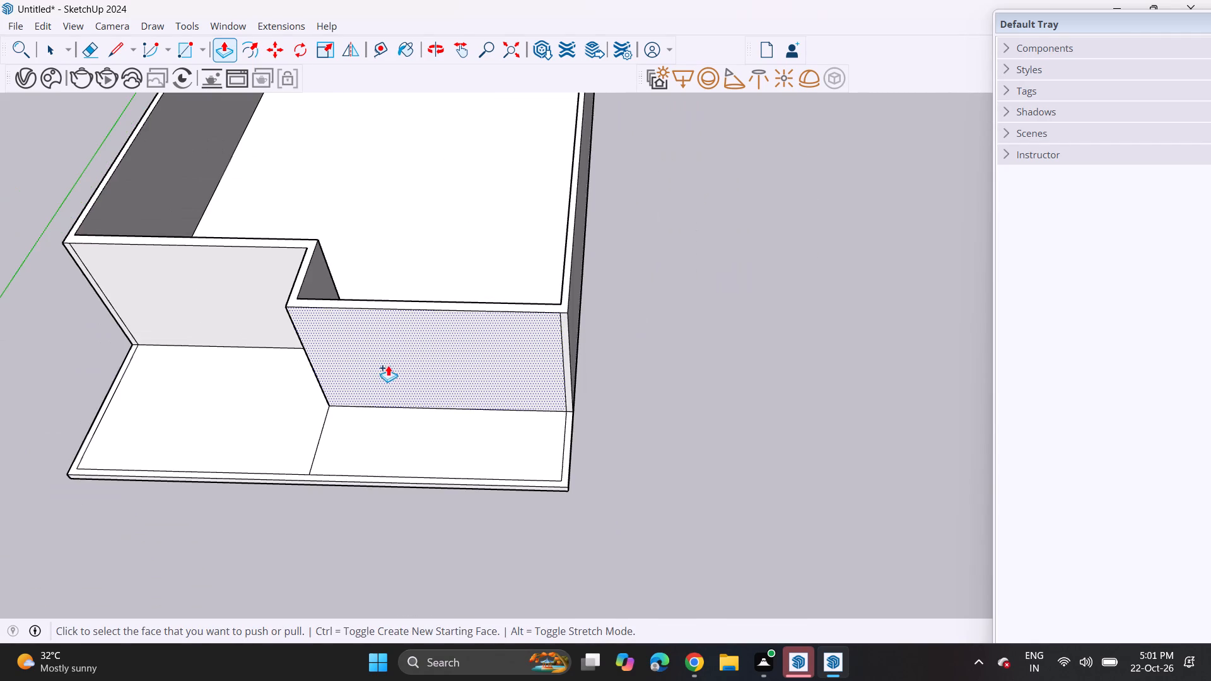
pyautogui.moveTo(397, 354); pyautogui.dragTo(403, 204, button='middle')
pyautogui.moveTo(415, 254); pyautogui.dragTo(484, 146, button='middle')
pyautogui.scroll(1, 470, 164)
pyautogui.scroll(-6, 398, 191)
pyautogui.keyDown('shift'); pyautogui.moveTo(410, 197); pyautogui.dragTo(491, 272, button='middle'); pyautogui.keyUp('shift')
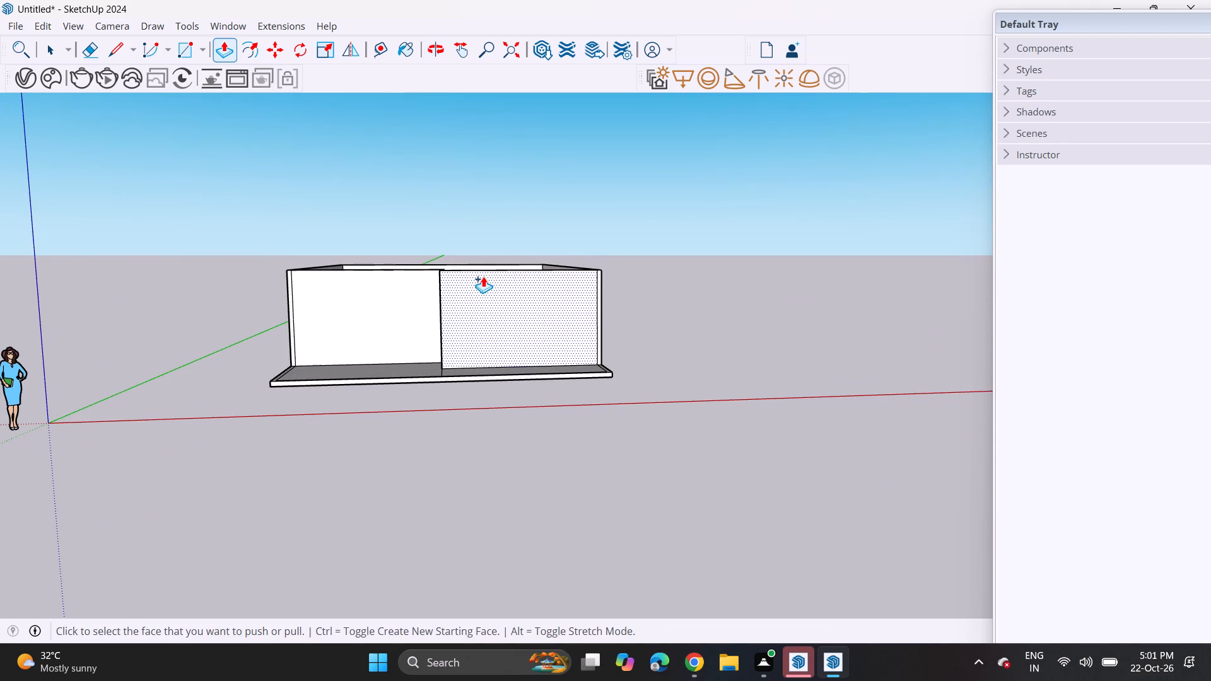
pyautogui.moveTo(452, 223); pyautogui.dragTo(419, 318, button='middle')
pyautogui.scroll(1, 430, 269)
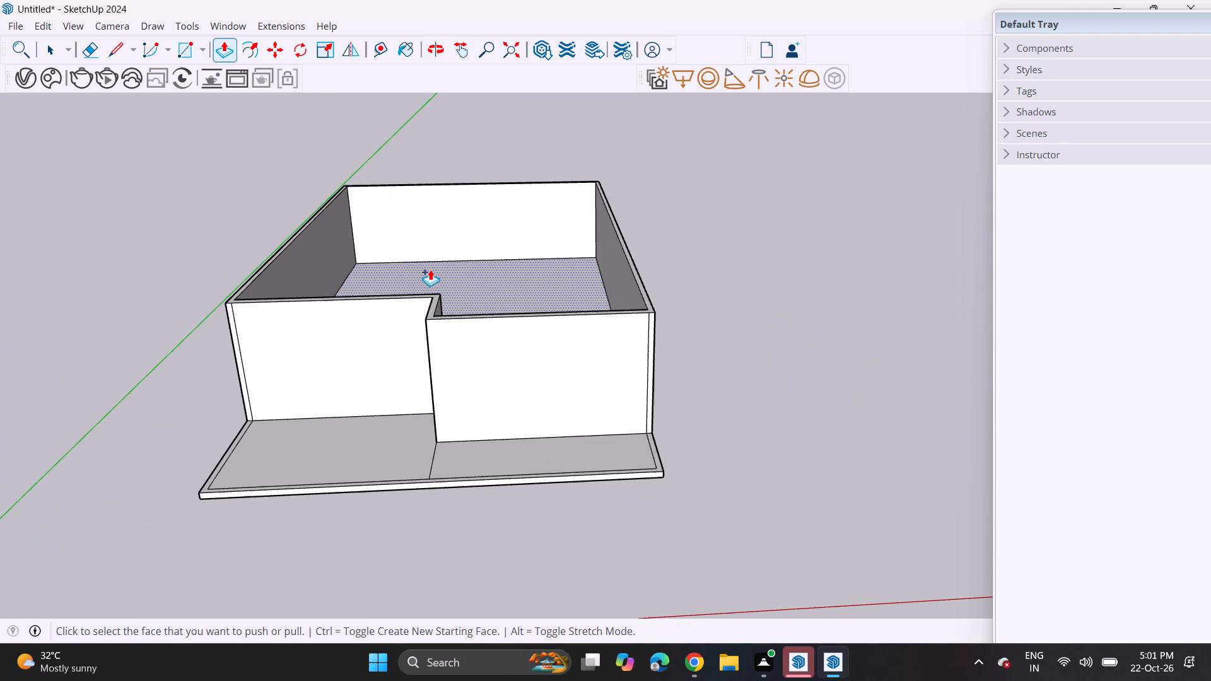
pyautogui.scroll(1, 430, 269)
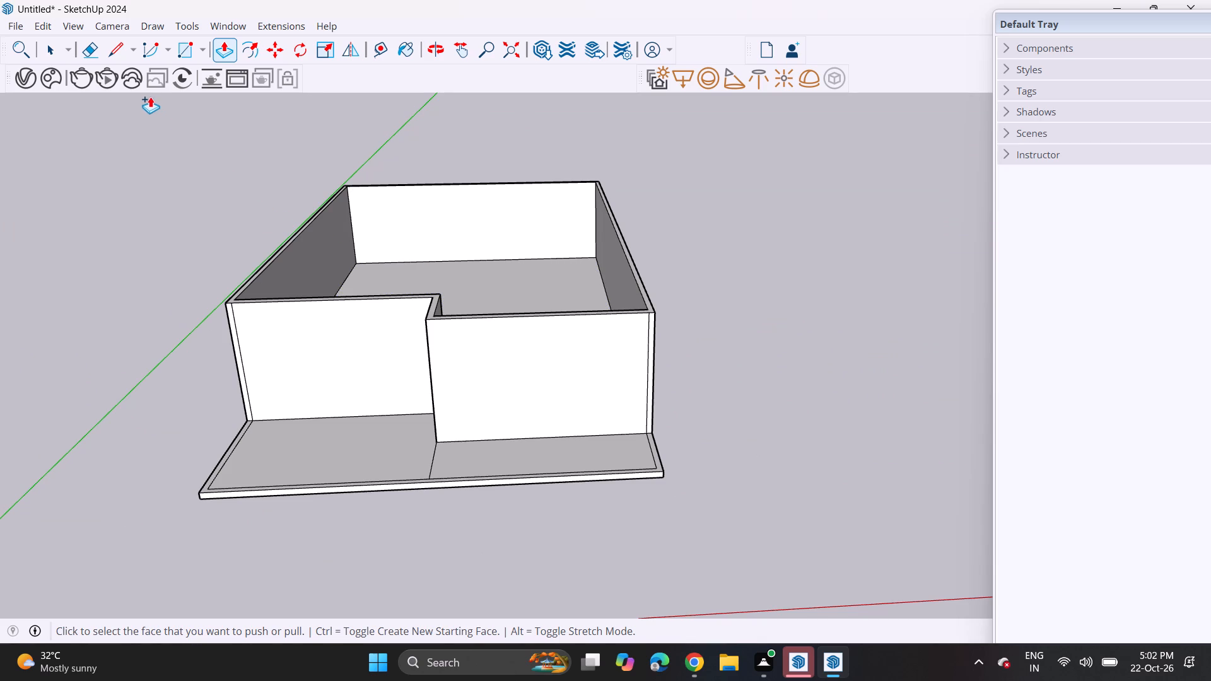
# Draw a vertical rotated rectangle along the full top outer edge of the far end wall, 6" high.
pyautogui.click(203, 50)
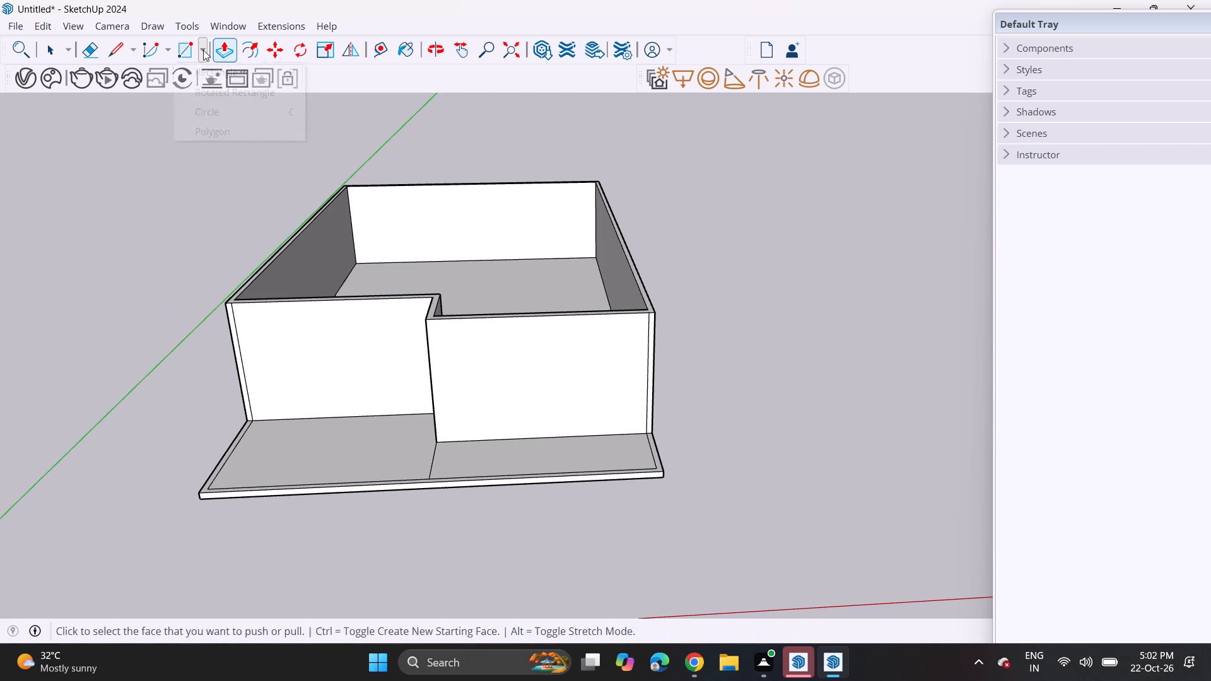
pyautogui.click(213, 90)
pyautogui.moveTo(337, 227); pyautogui.dragTo(335, 264, button='middle')
pyautogui.scroll(5, 335, 153)
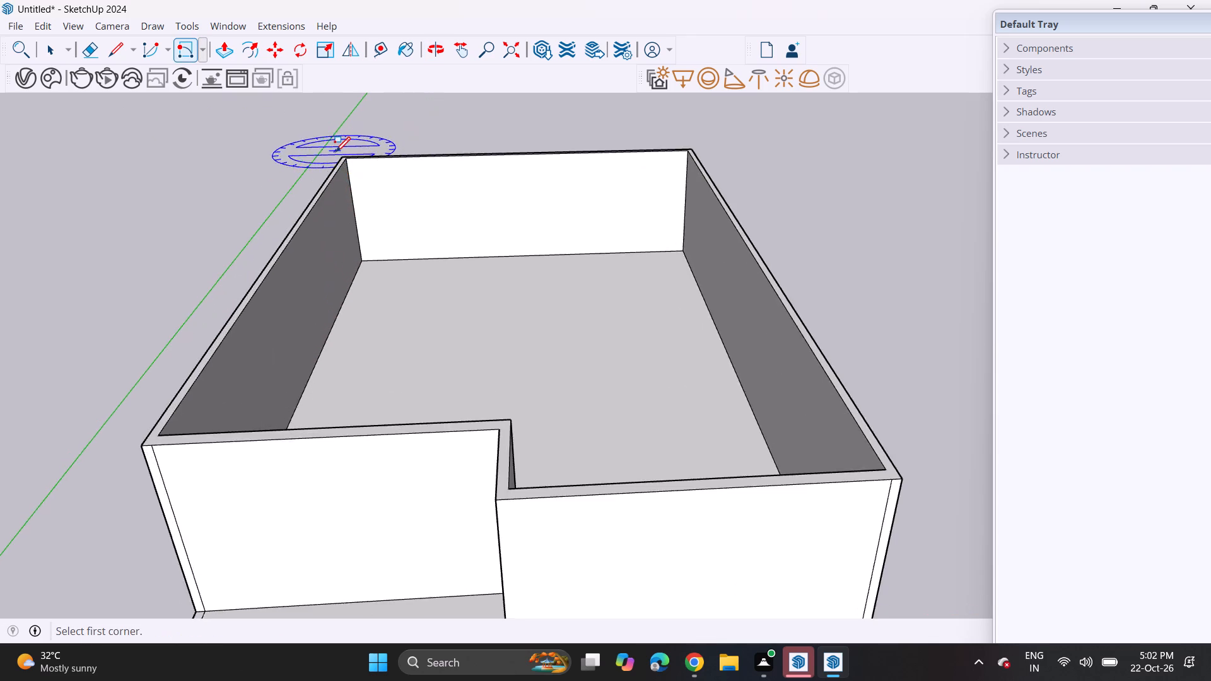
pyautogui.moveTo(335, 151); pyautogui.dragTo(351, 213, button='middle')
pyautogui.click(315, 105)
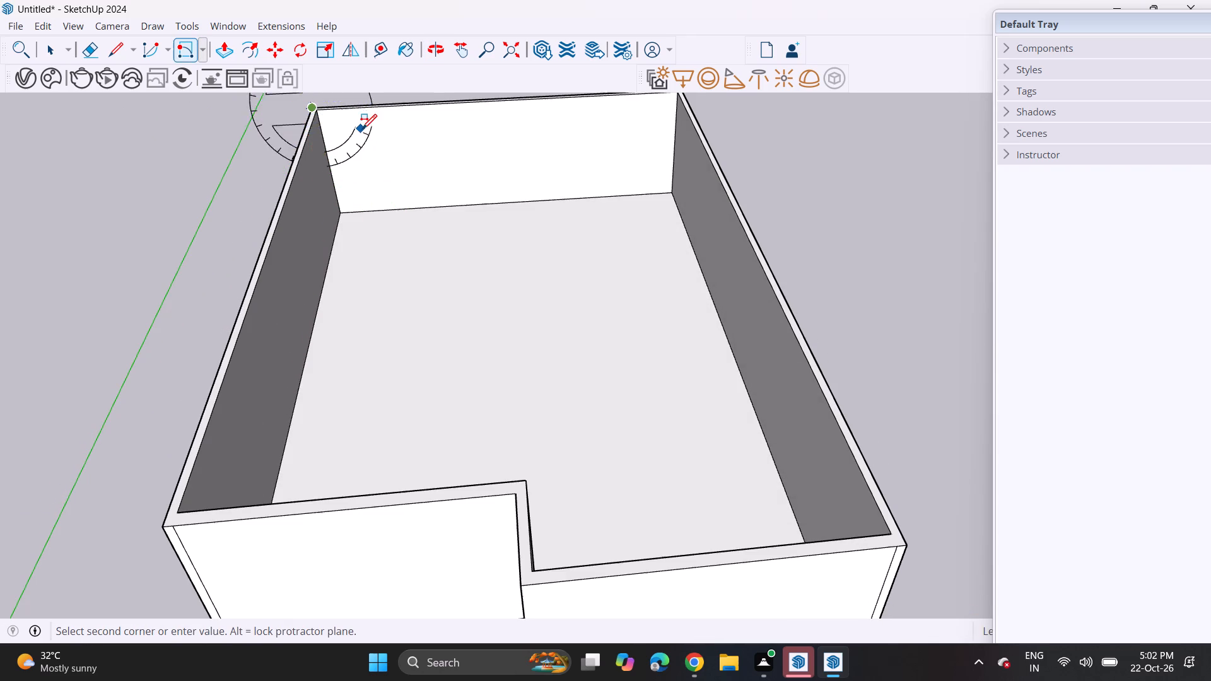
pyautogui.scroll(-6, 361, 129)
pyautogui.moveTo(364, 132); pyautogui.dragTo(348, 217, button='middle')
pyautogui.scroll(4, 491, 178)
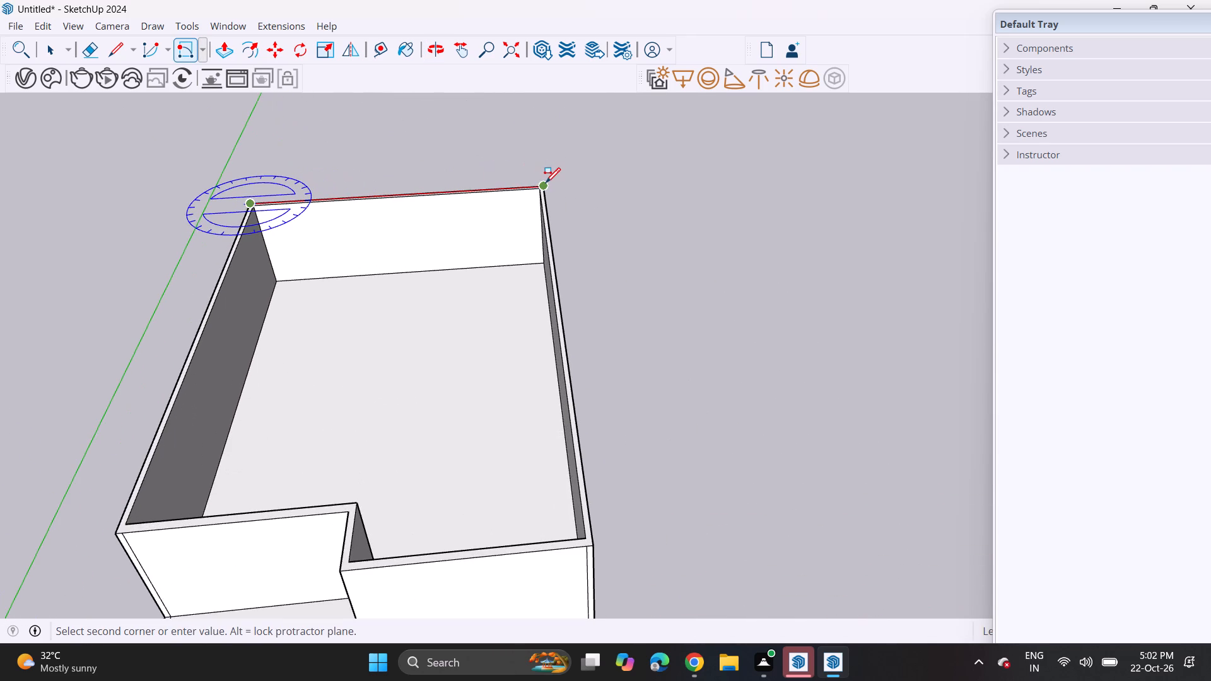
pyautogui.click(545, 182)
pyautogui.moveTo(510, 160); pyautogui.dragTo(360, 121, button='middle')
pyautogui.scroll(1, 618, 199)
pyautogui.moveTo(612, 195); pyautogui.dragTo(525, 153, button='middle')
pyautogui.moveTo(623, 176); pyautogui.dragTo(402, 131, button='middle')
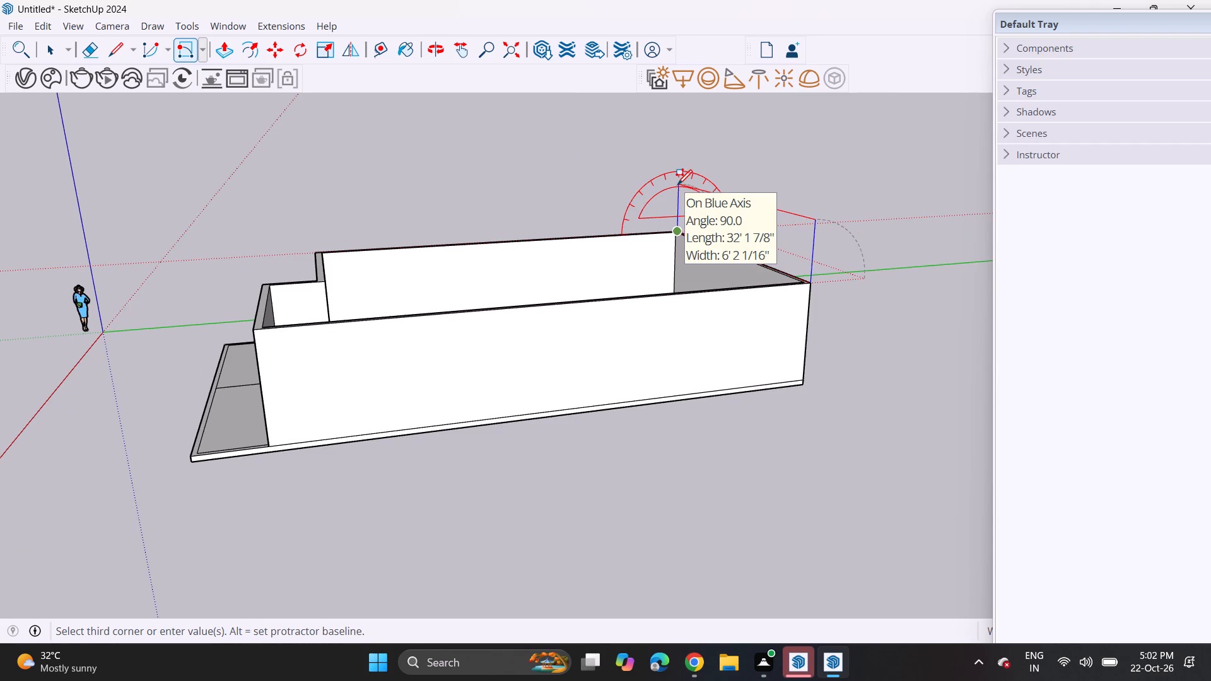
pyautogui.press('6')
pyautogui.press('Return')
# Push/Pull the vertical strip over the walls to the base slab's front corner, forming a roof slab with an overhang.
pyautogui.click(226, 48)
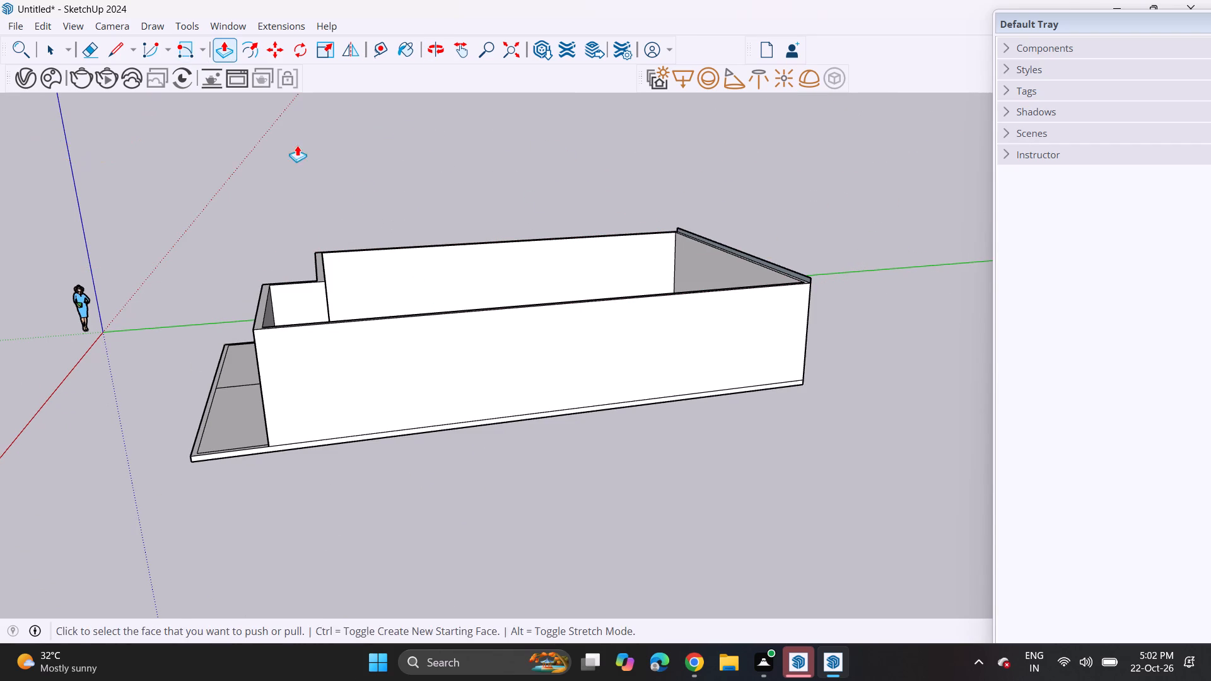
pyautogui.moveTo(474, 242); pyautogui.dragTo(638, 281, button='middle')
pyautogui.scroll(3, 690, 255)
pyautogui.click(711, 233)
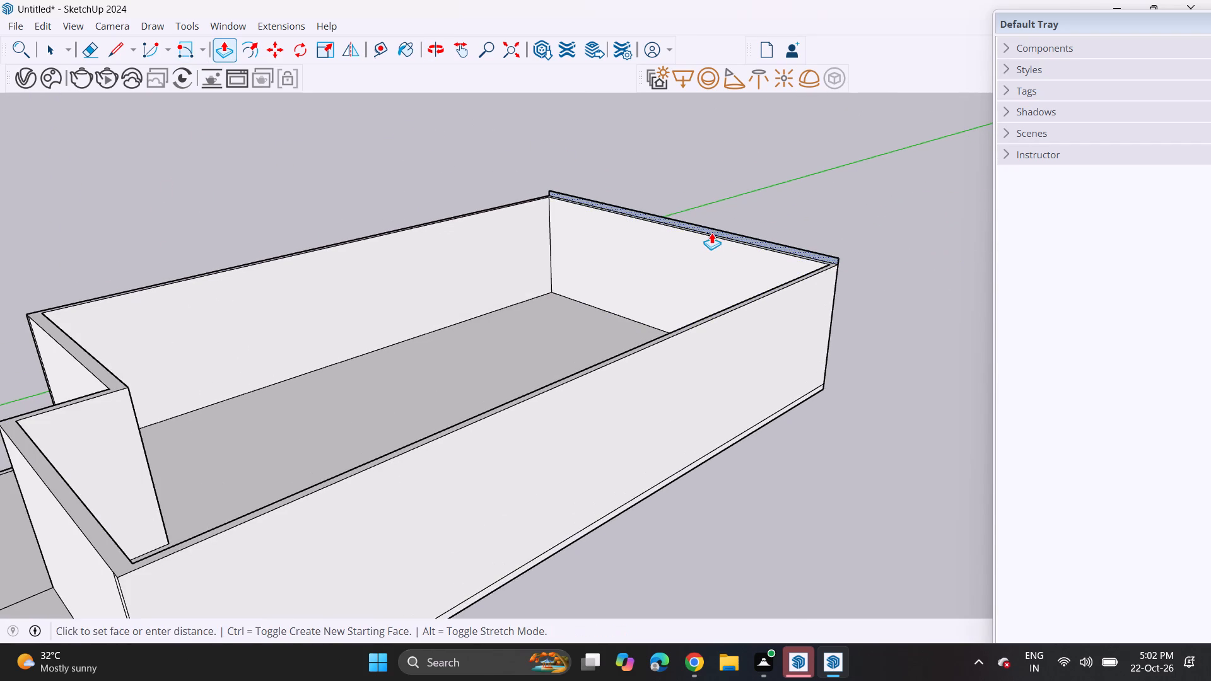
pyautogui.scroll(-5, 535, 364)
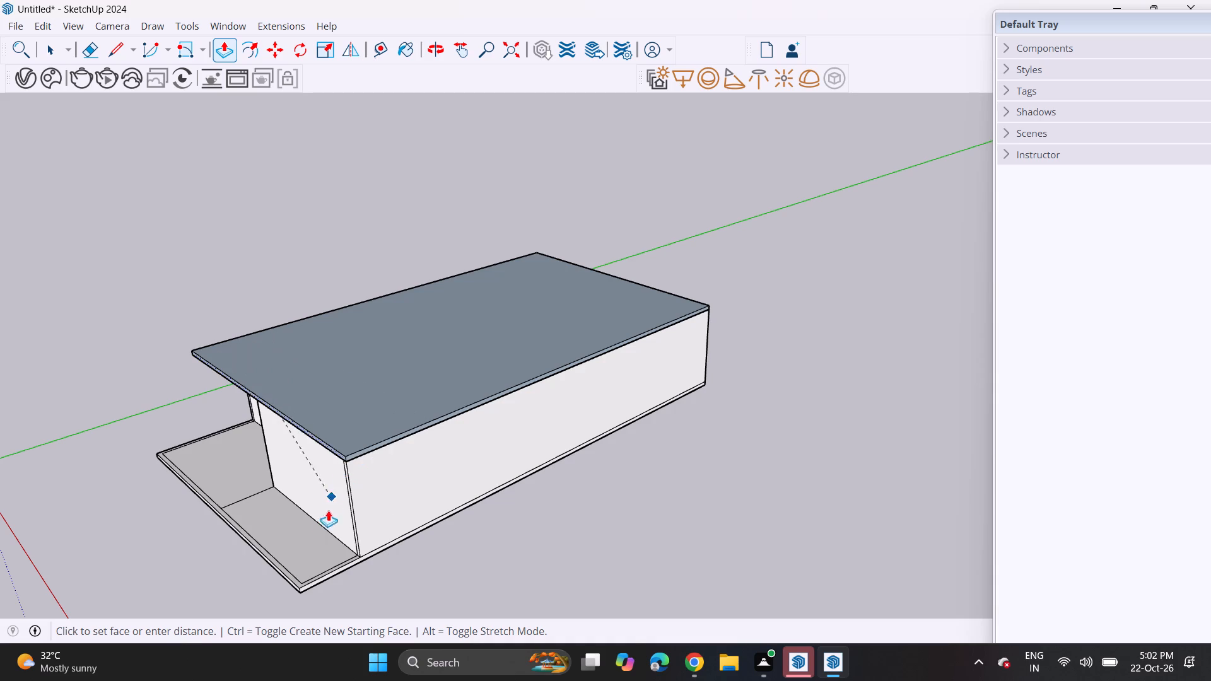
pyautogui.click(301, 584)
# Push/Pull the roof slab's top face upward to thicken the roof.
pyautogui.moveTo(267, 506); pyautogui.dragTo(749, 375, button='middle')
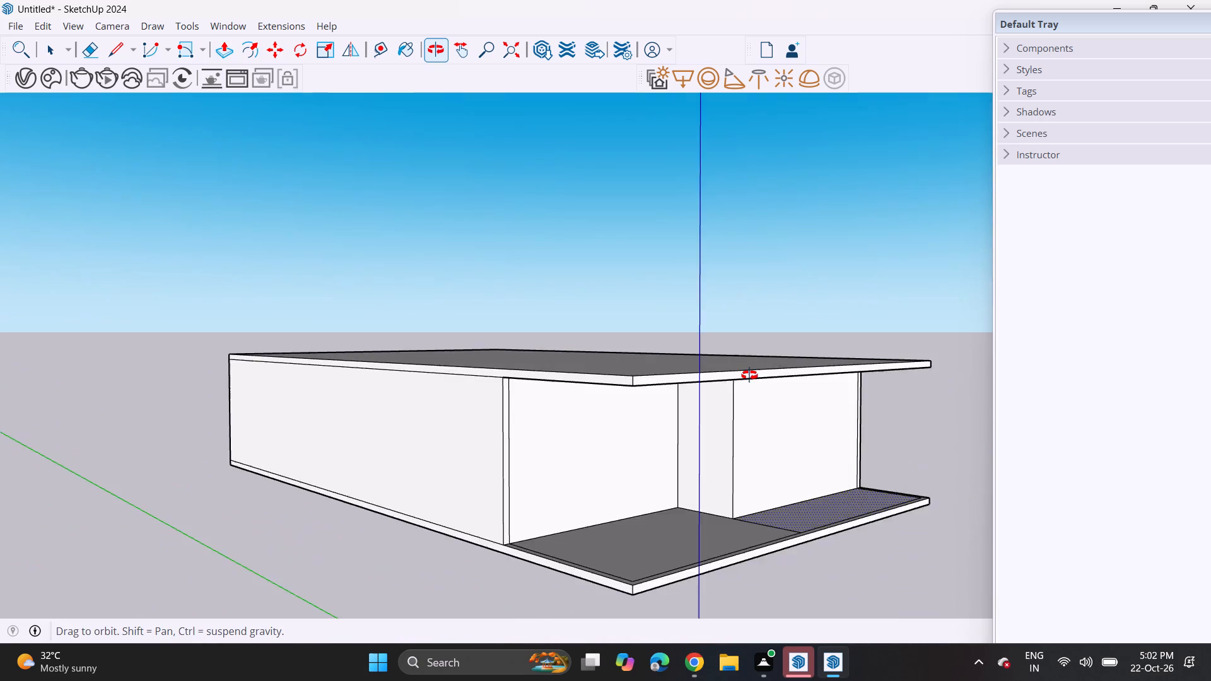
pyautogui.moveTo(749, 375); pyautogui.dragTo(573, 343, button='middle')
pyautogui.scroll(-6, 570, 337)
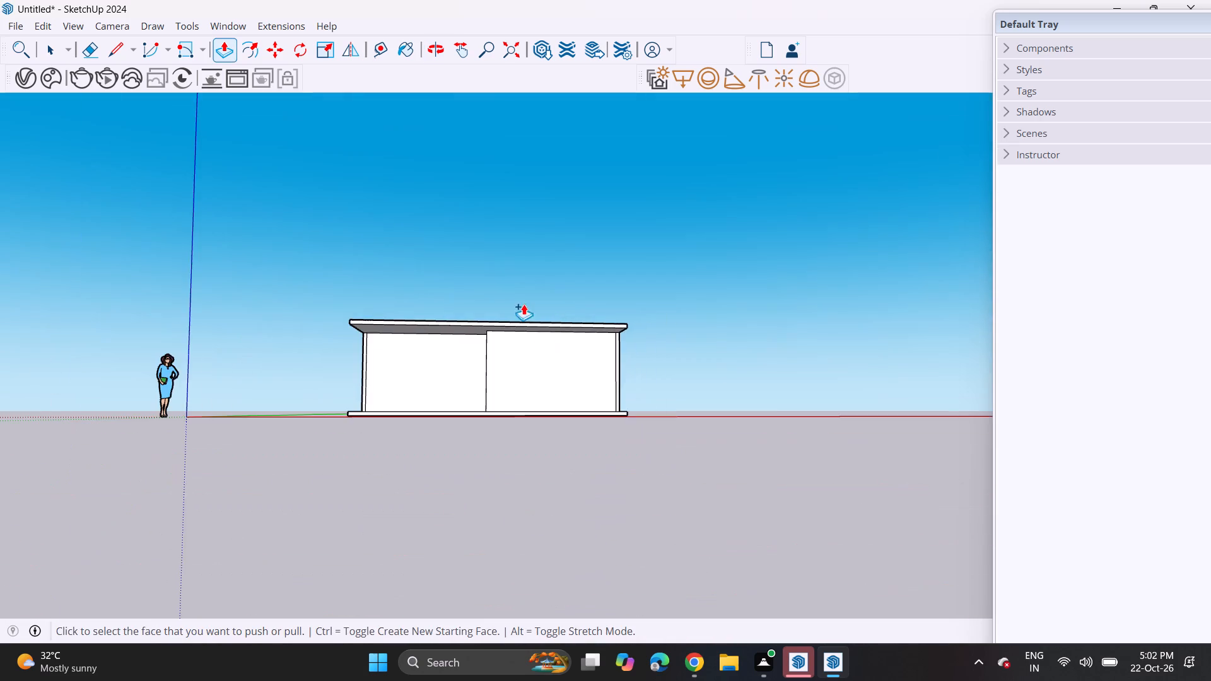
pyautogui.moveTo(524, 304); pyautogui.dragTo(500, 363, button='middle')
pyautogui.scroll(4, 496, 358)
pyautogui.click(478, 337)
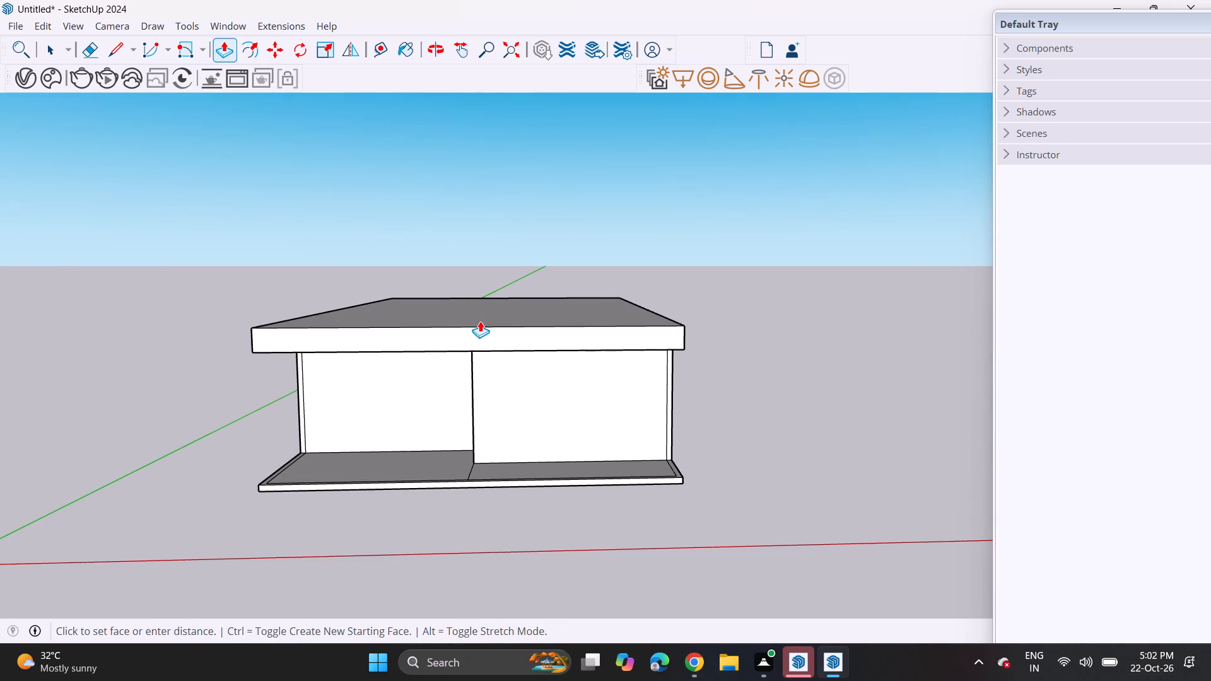
pyautogui.click(480, 321)
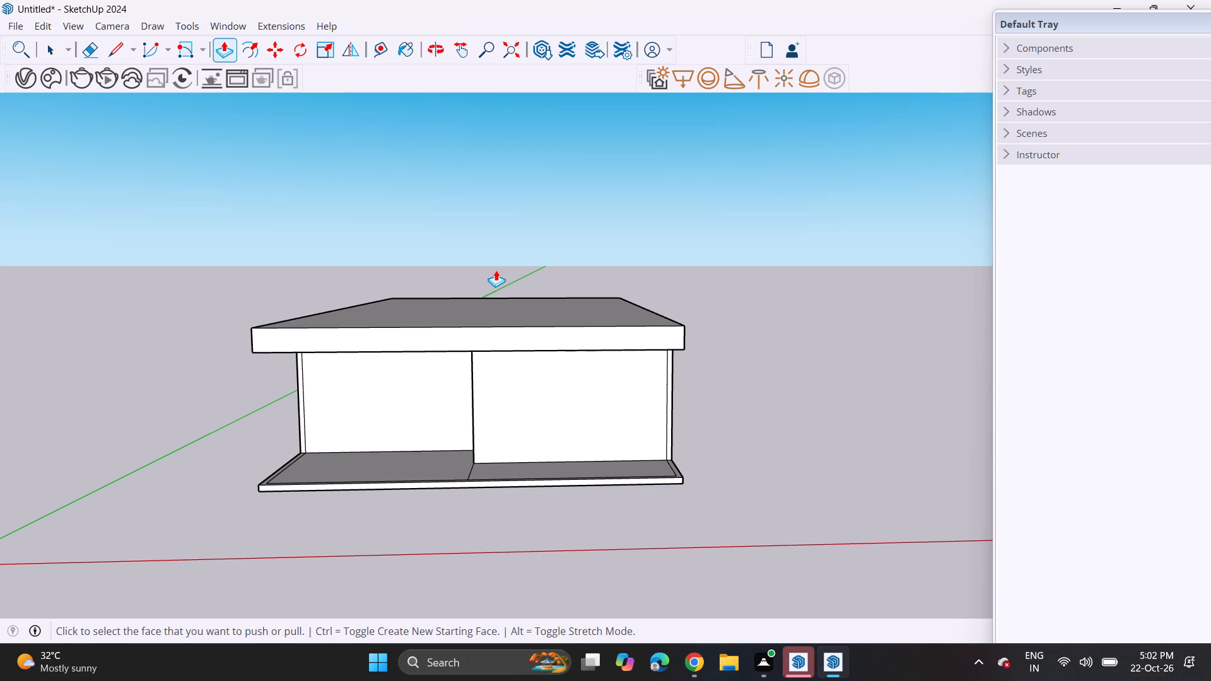
# Offset the roof's top face outline slightly inward to form a narrow border around it.
pyautogui.moveTo(476, 299); pyautogui.dragTo(458, 378, button='middle')
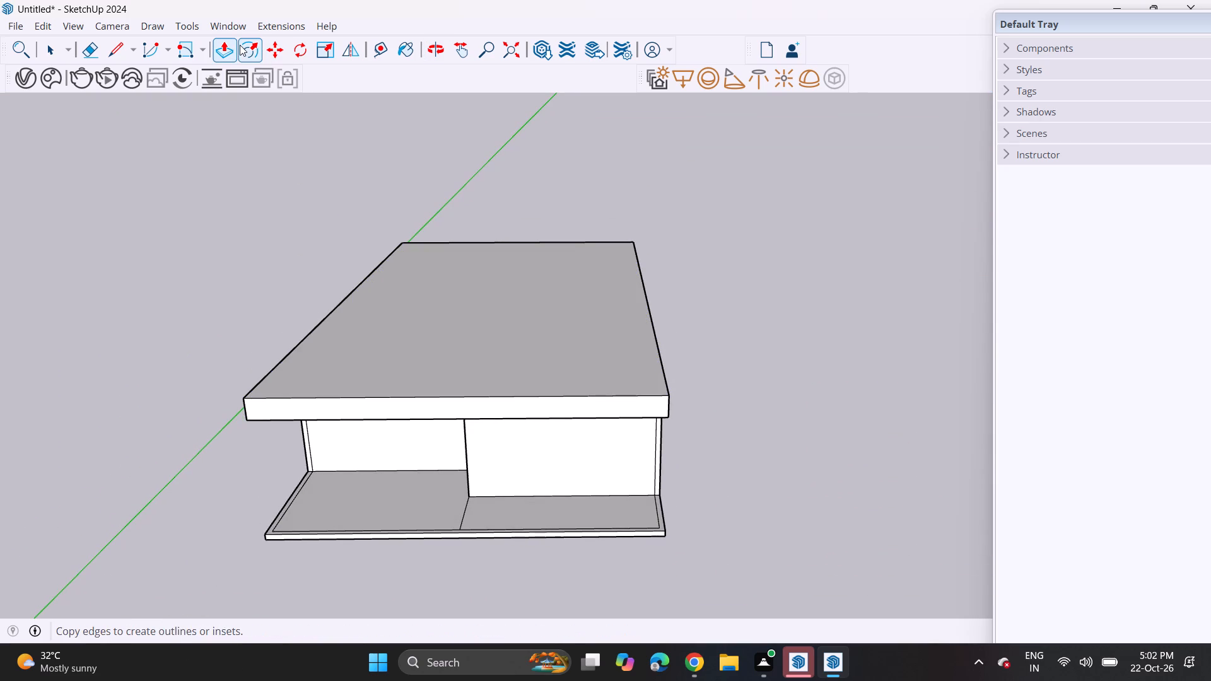
pyautogui.click(240, 45)
pyautogui.click(323, 327)
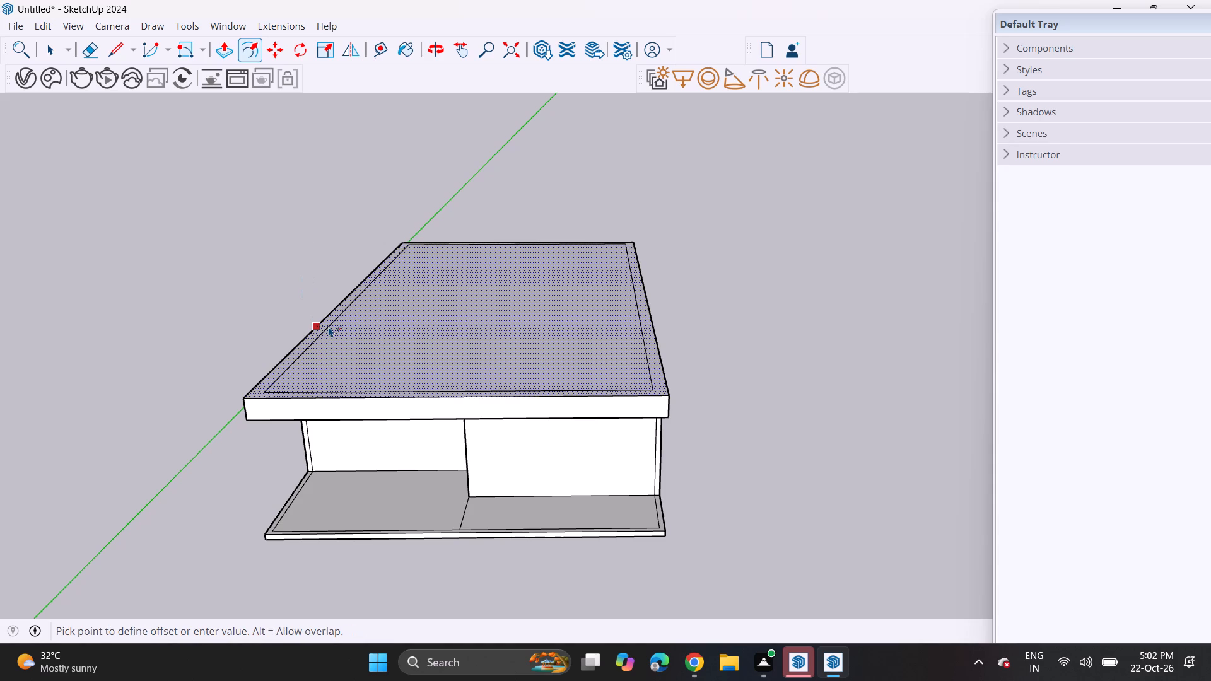
pyautogui.click(325, 325)
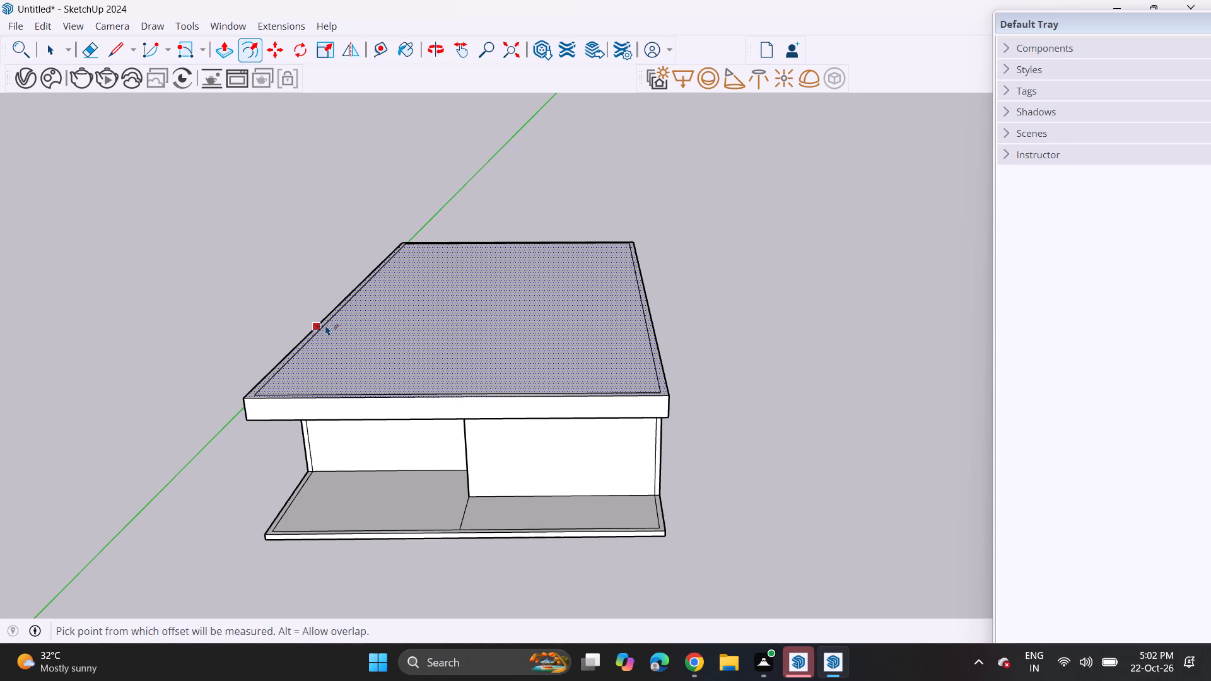
# Draw two connected line segments on the roof's top face, running inward from its long side edge and stepping toward the rear.
pyautogui.click(117, 50)
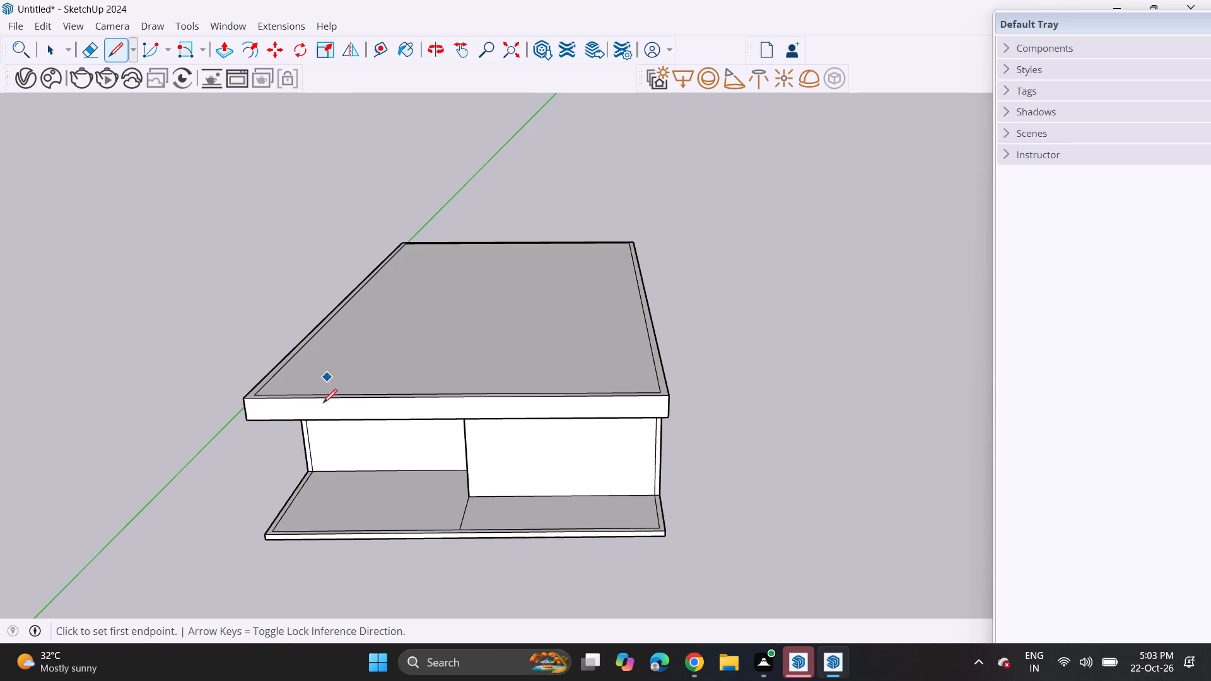
pyautogui.scroll(1, 320, 433)
pyautogui.moveTo(316, 373); pyautogui.dragTo(303, 463, button='middle')
pyautogui.scroll(5, 284, 403)
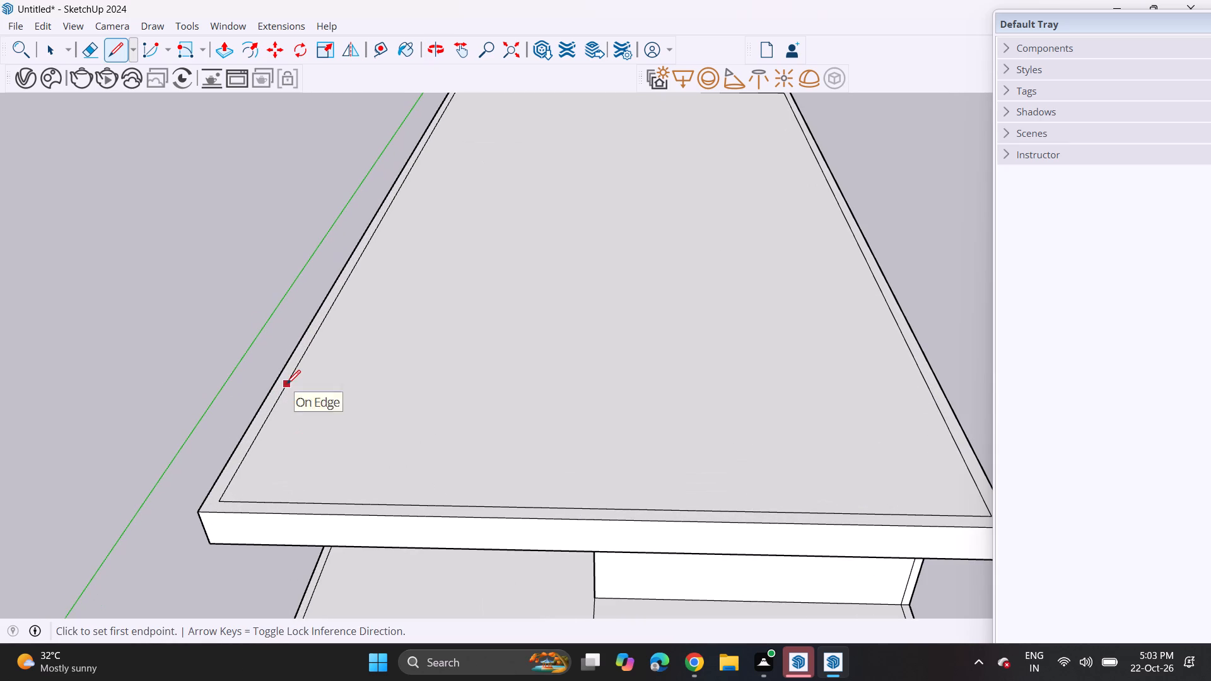
pyautogui.scroll(-4, 296, 376)
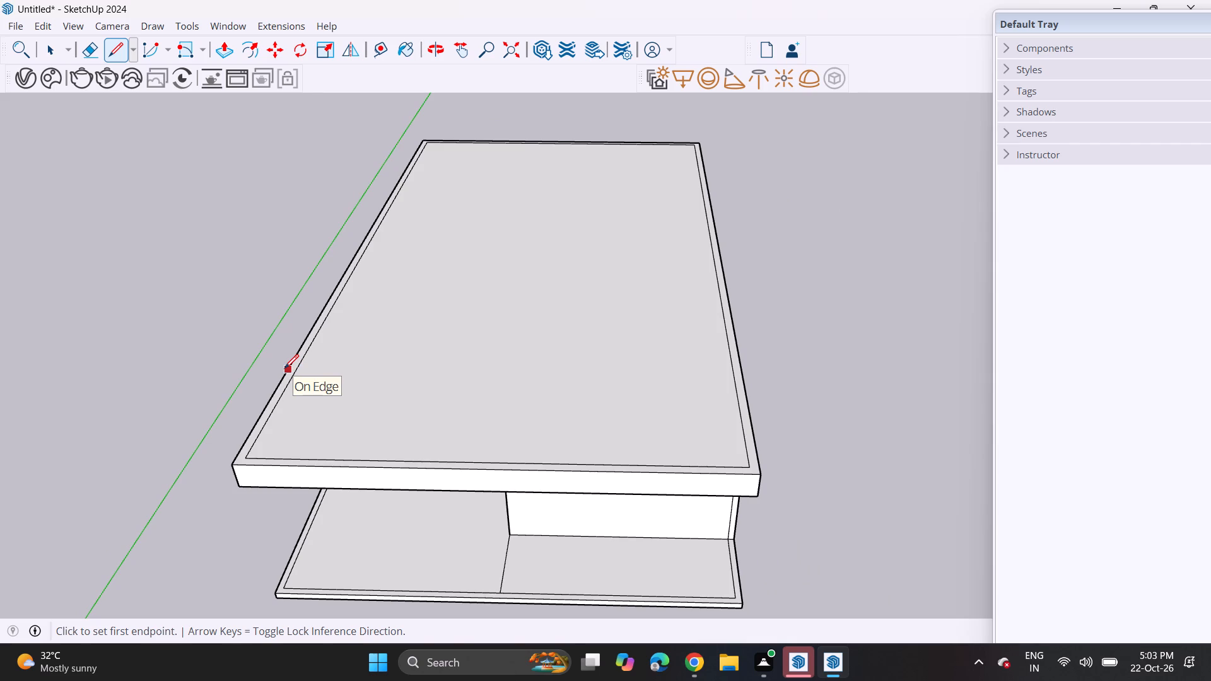
pyautogui.click(284, 368)
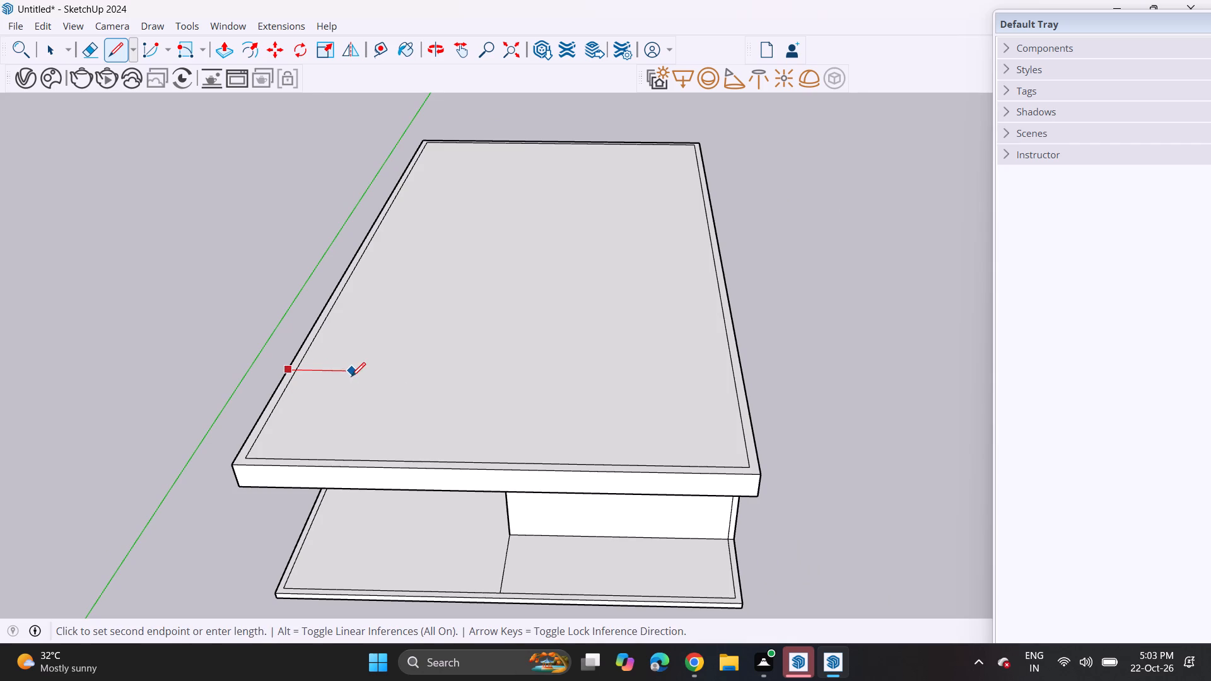
pyautogui.click(351, 376)
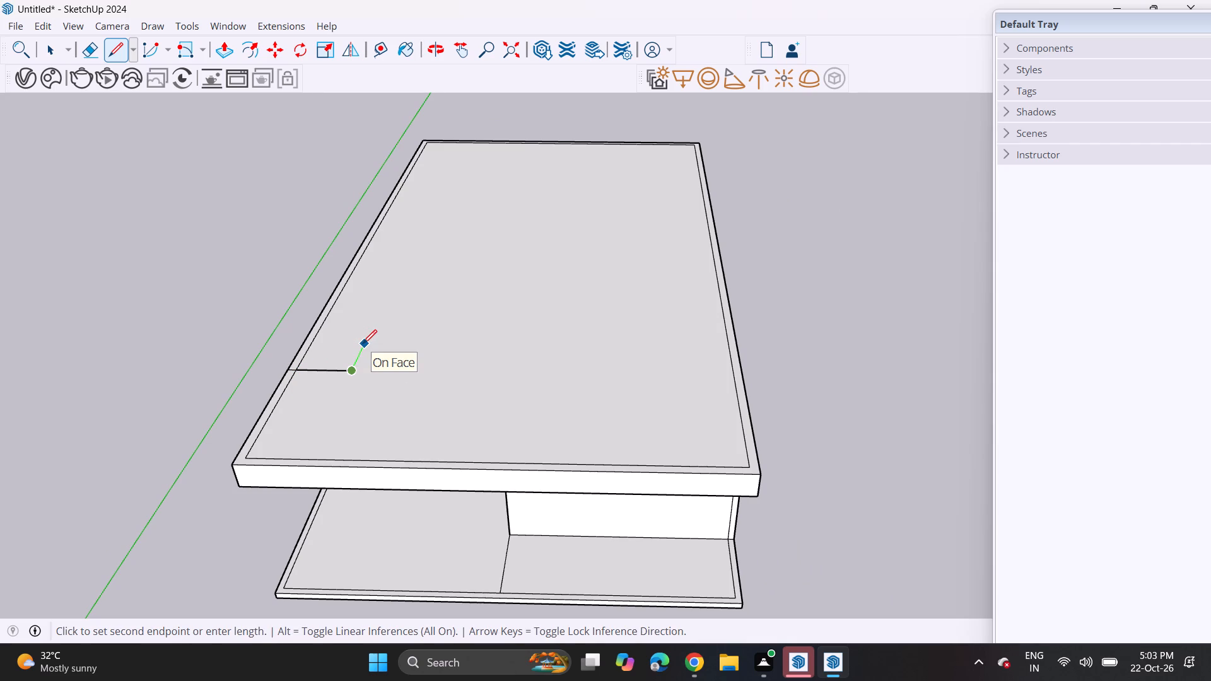
pyautogui.click(363, 344)
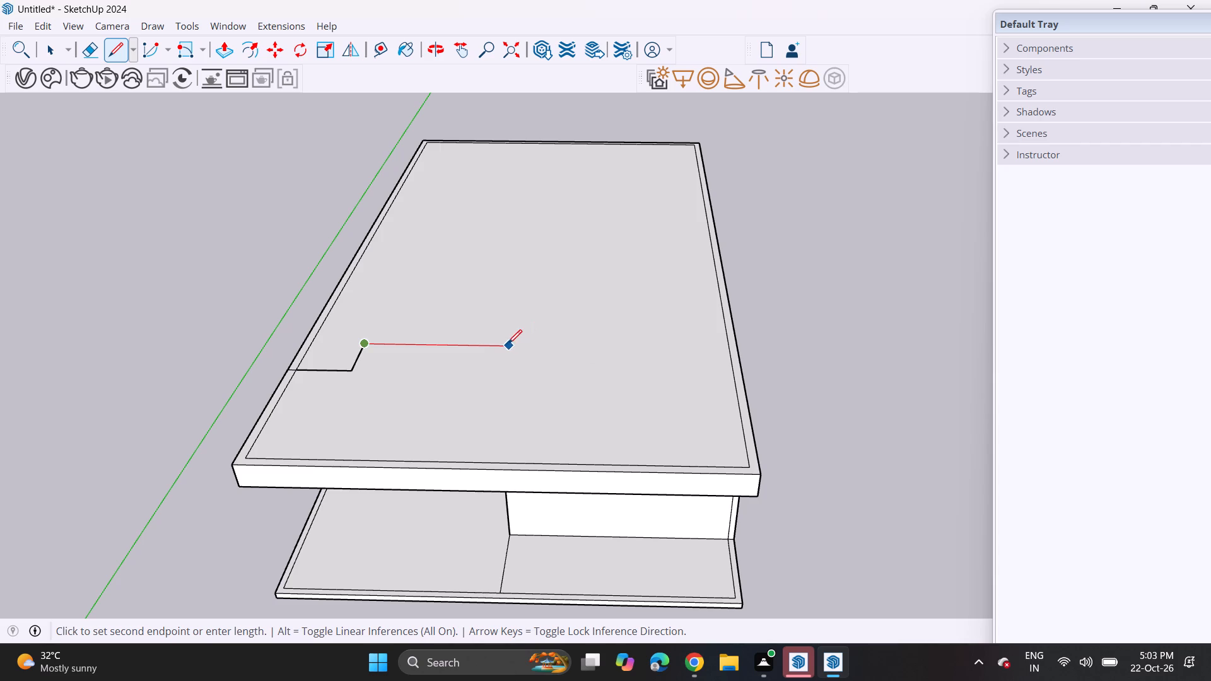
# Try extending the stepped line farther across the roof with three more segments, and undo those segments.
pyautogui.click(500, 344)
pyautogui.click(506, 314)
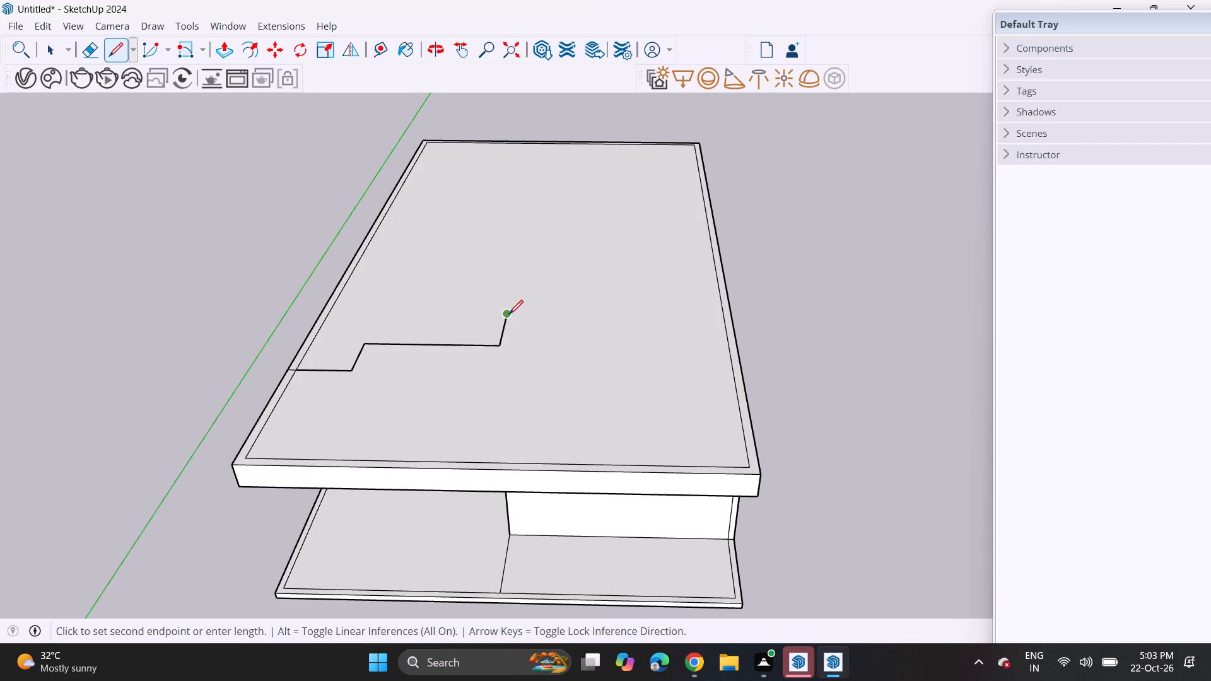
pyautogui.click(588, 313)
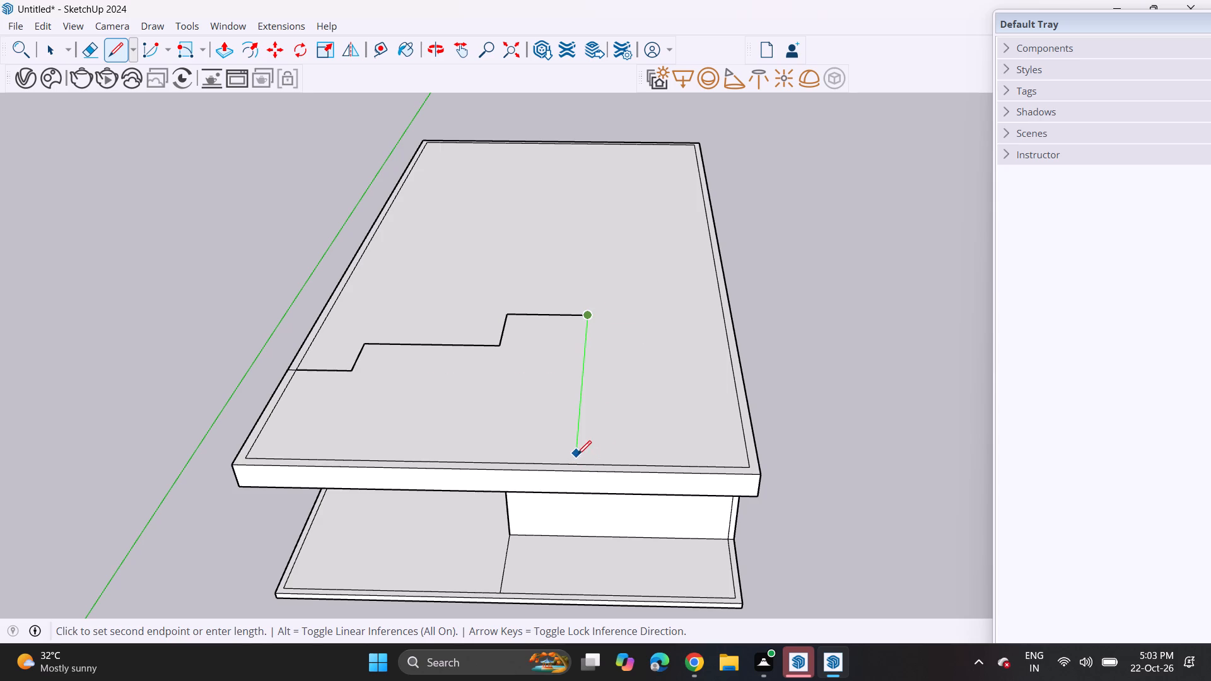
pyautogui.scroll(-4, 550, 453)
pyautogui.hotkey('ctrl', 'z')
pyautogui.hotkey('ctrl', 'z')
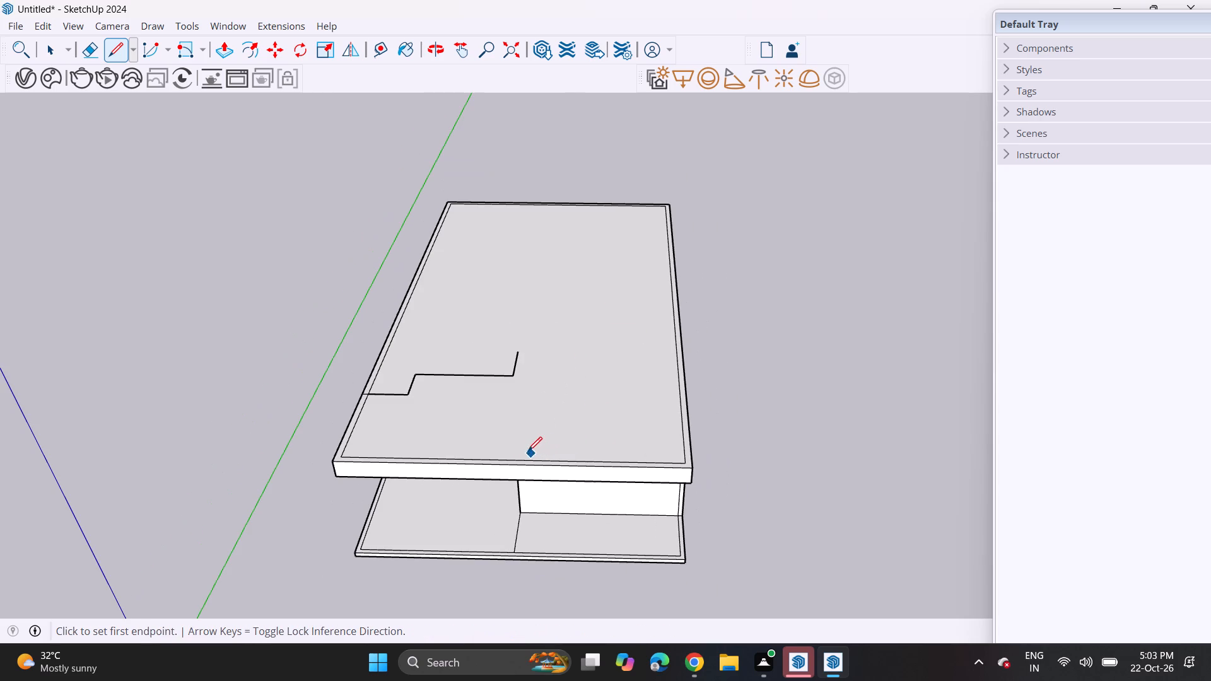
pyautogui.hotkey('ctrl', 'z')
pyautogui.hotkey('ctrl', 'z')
# Draw a stepped outline from the middle of the roof's front border rearward, across and back to the end of the first side segment.
pyautogui.scroll(2, 521, 457)
pyautogui.moveTo(521, 457); pyautogui.dragTo(543, 330, button='middle')
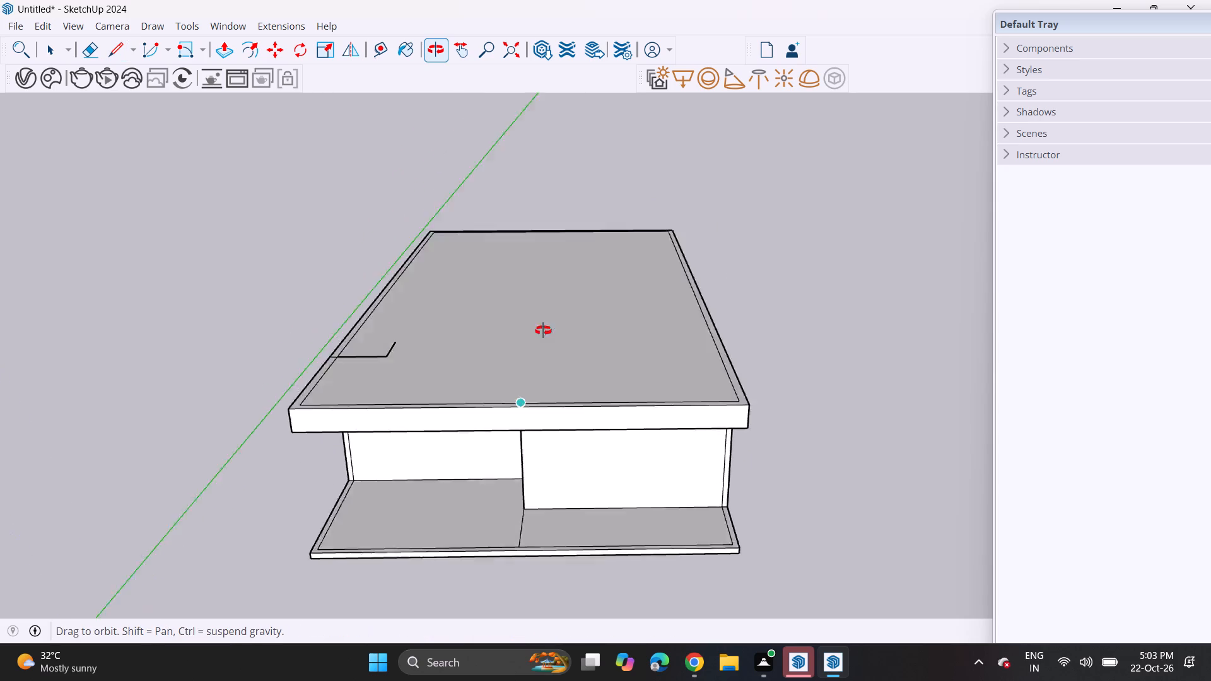
pyautogui.moveTo(543, 330); pyautogui.dragTo(554, 276, button='middle')
pyautogui.scroll(1, 525, 309)
pyautogui.moveTo(525, 309); pyautogui.dragTo(535, 460, button='middle')
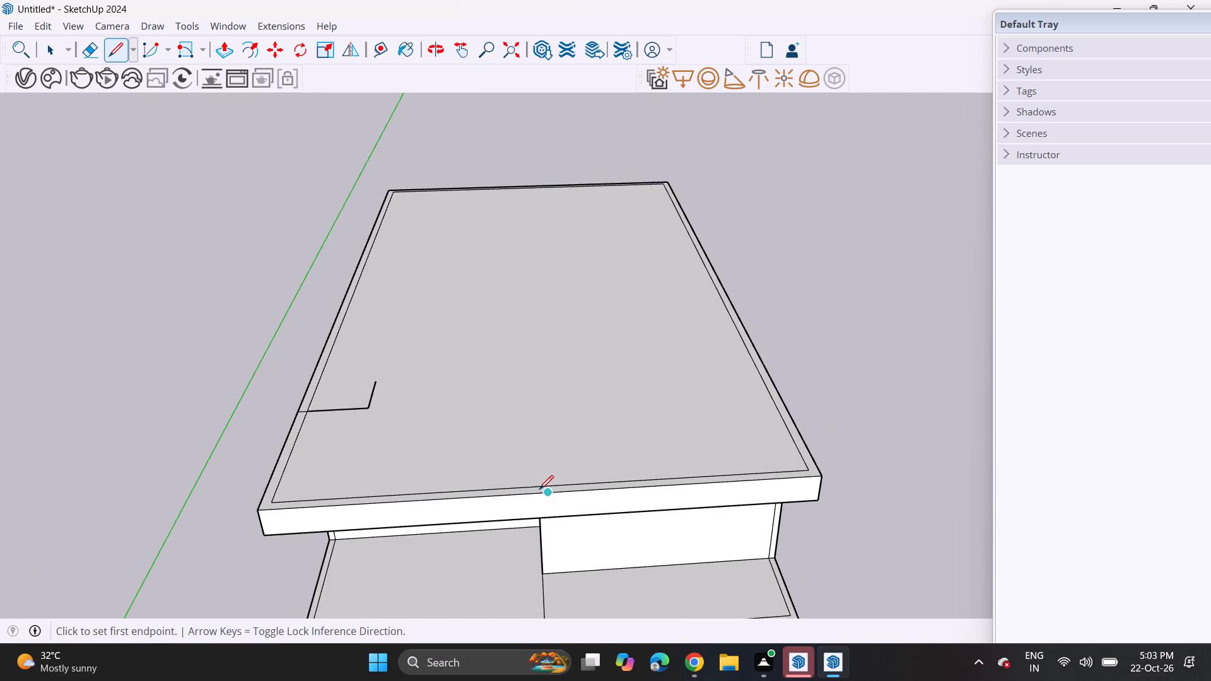
pyautogui.click(539, 486)
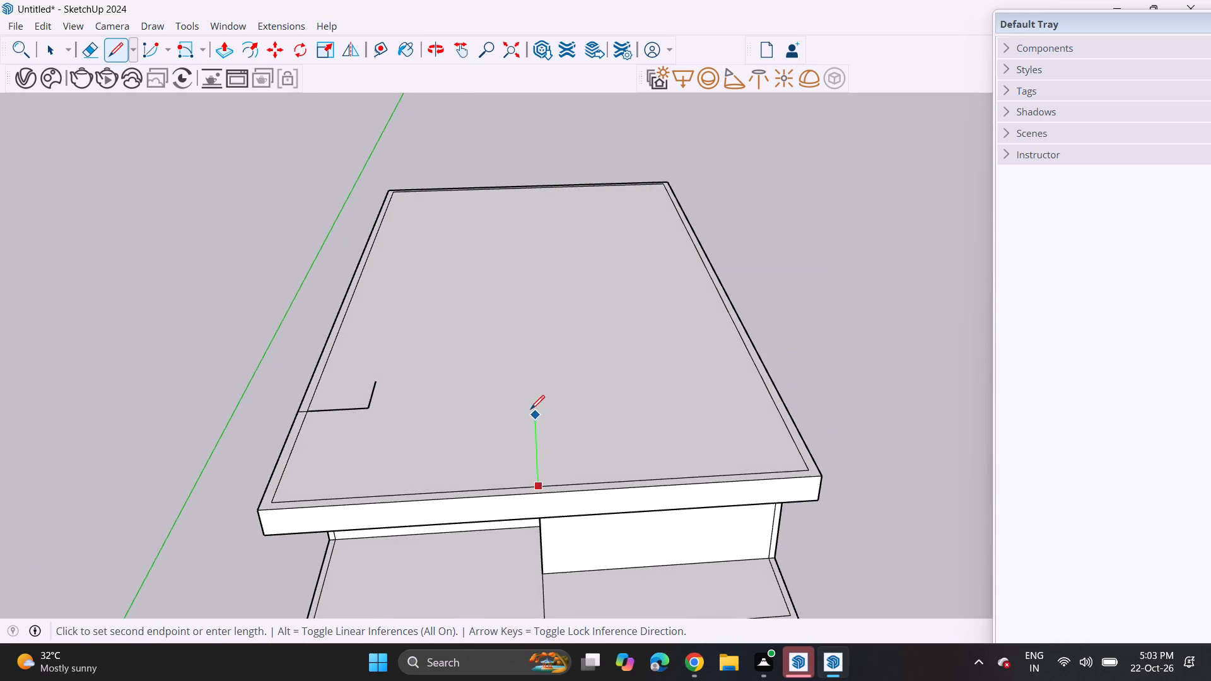
pyautogui.moveTo(530, 405); pyautogui.dragTo(544, 471, button='middle')
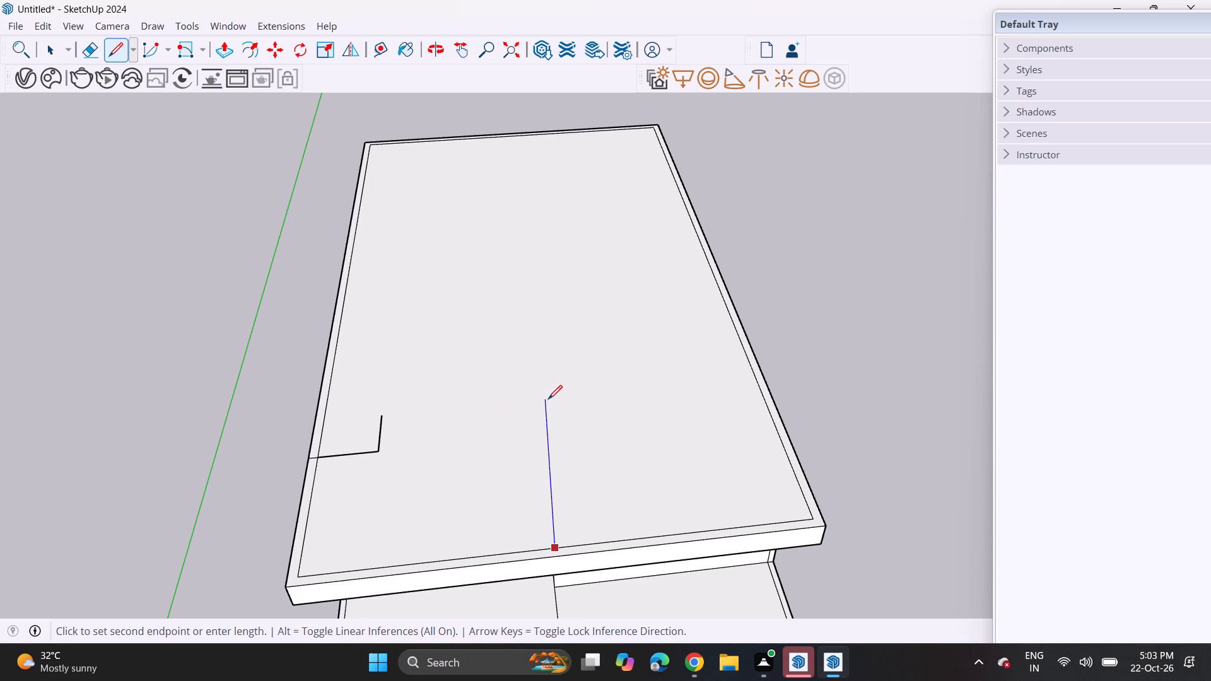
pyautogui.click(544, 396)
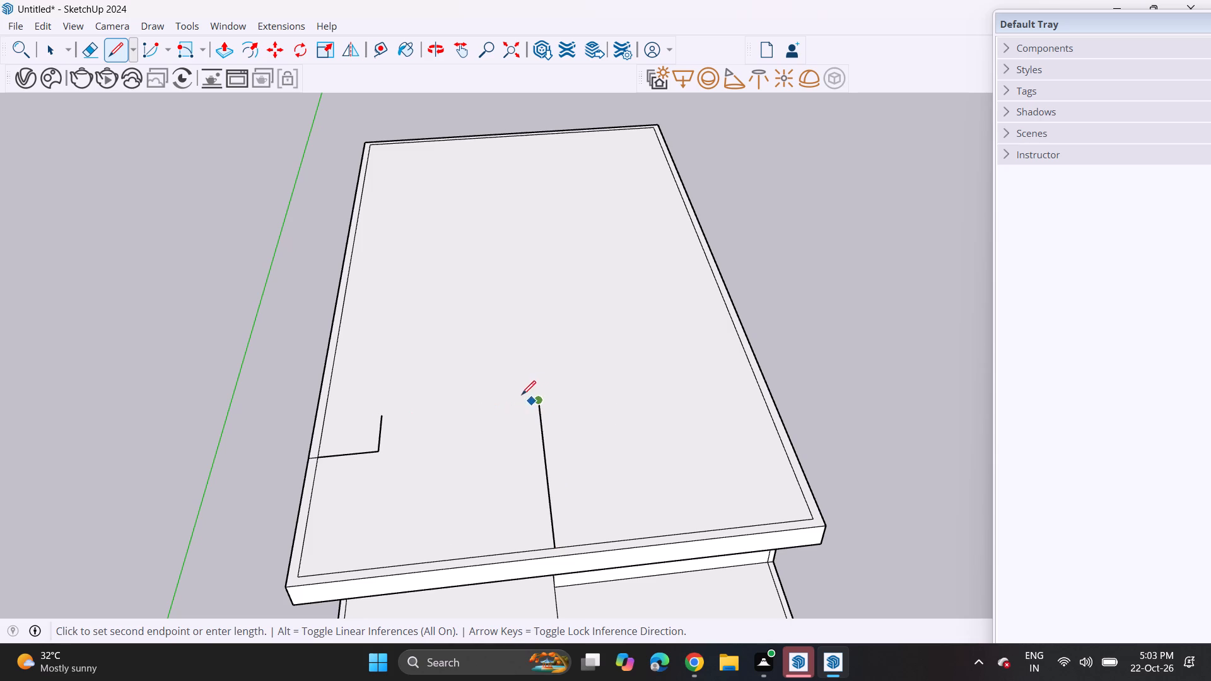
pyautogui.click(471, 404)
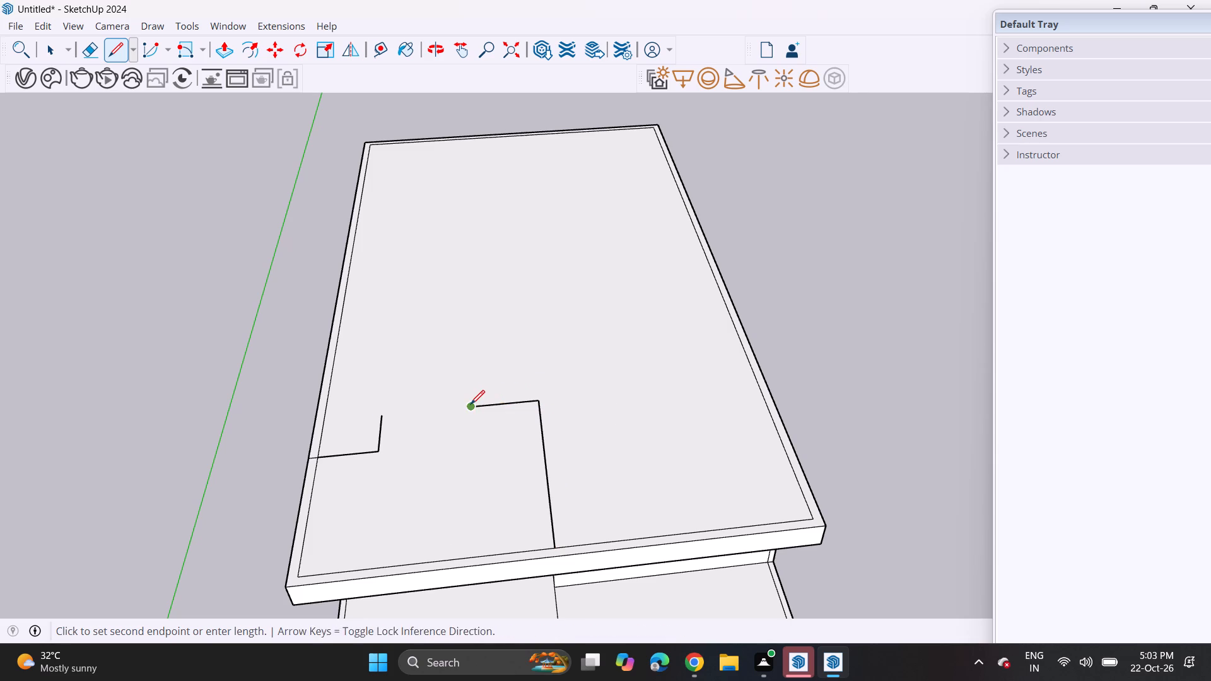
pyautogui.click(472, 407)
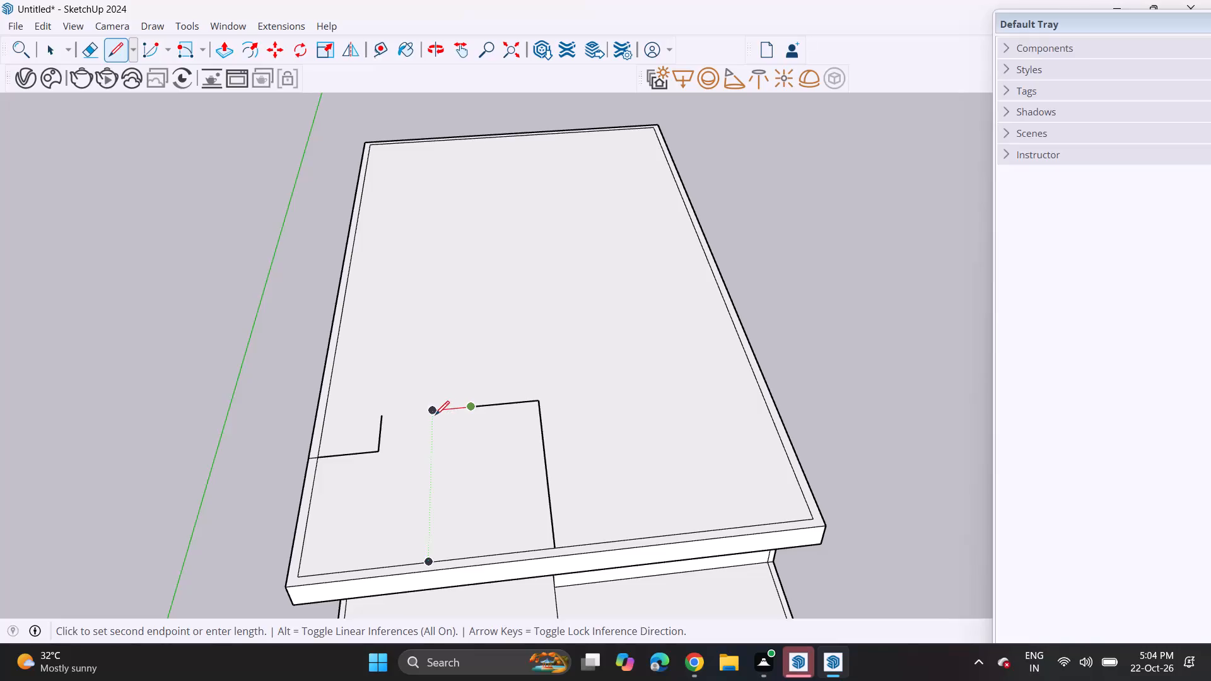
pyautogui.click(435, 415)
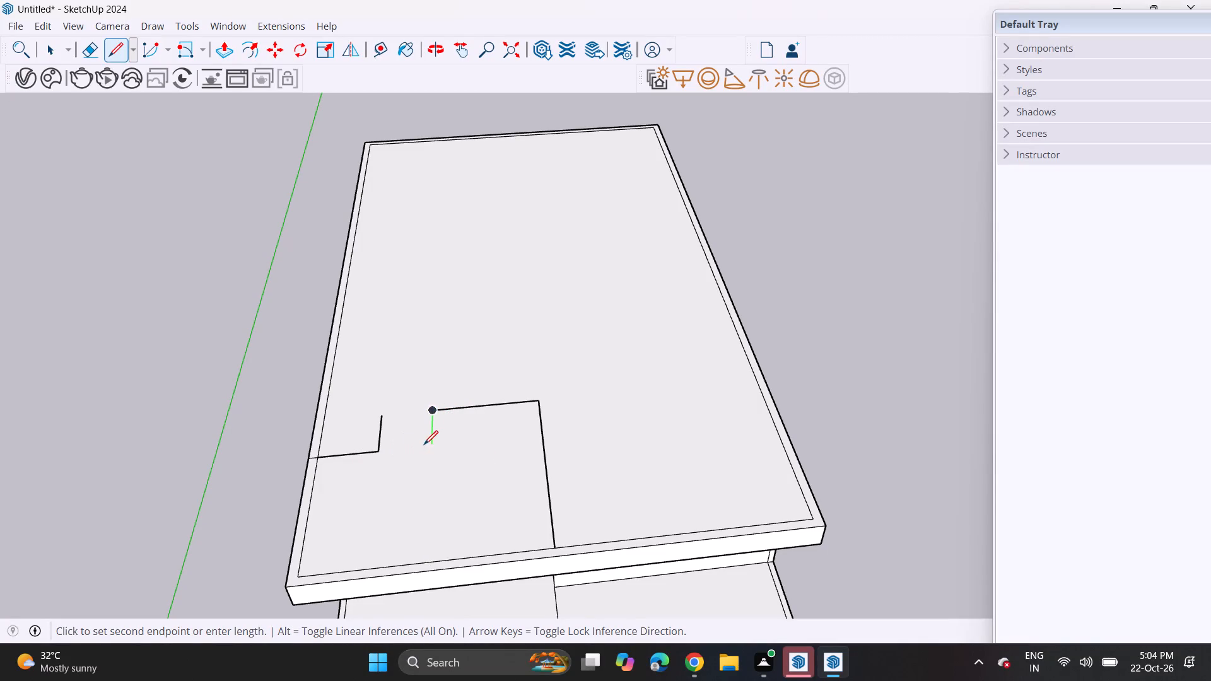
pyautogui.click(428, 445)
pyautogui.click(376, 455)
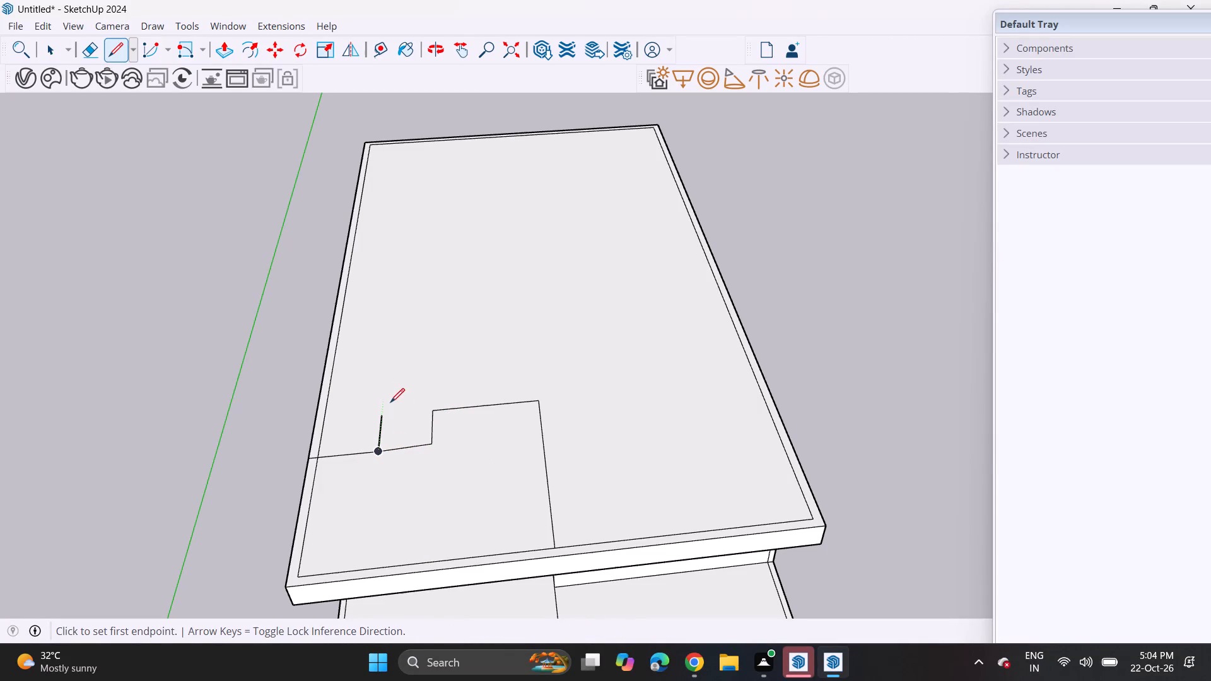
# Erase the leftover short stub line and the slightly skewed segment joining the two parts of the roof outline.
pyautogui.moveTo(443, 438); pyautogui.dragTo(344, 504, button='middle')
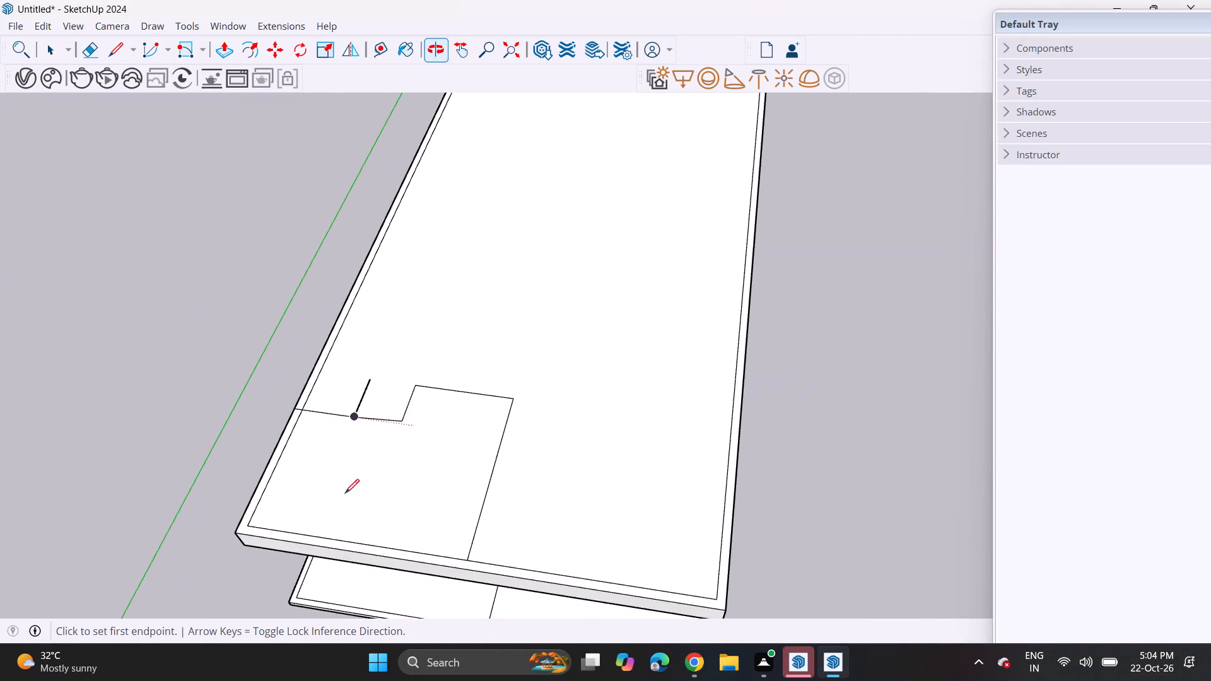
pyautogui.scroll(4, 375, 376)
pyautogui.click(86, 53)
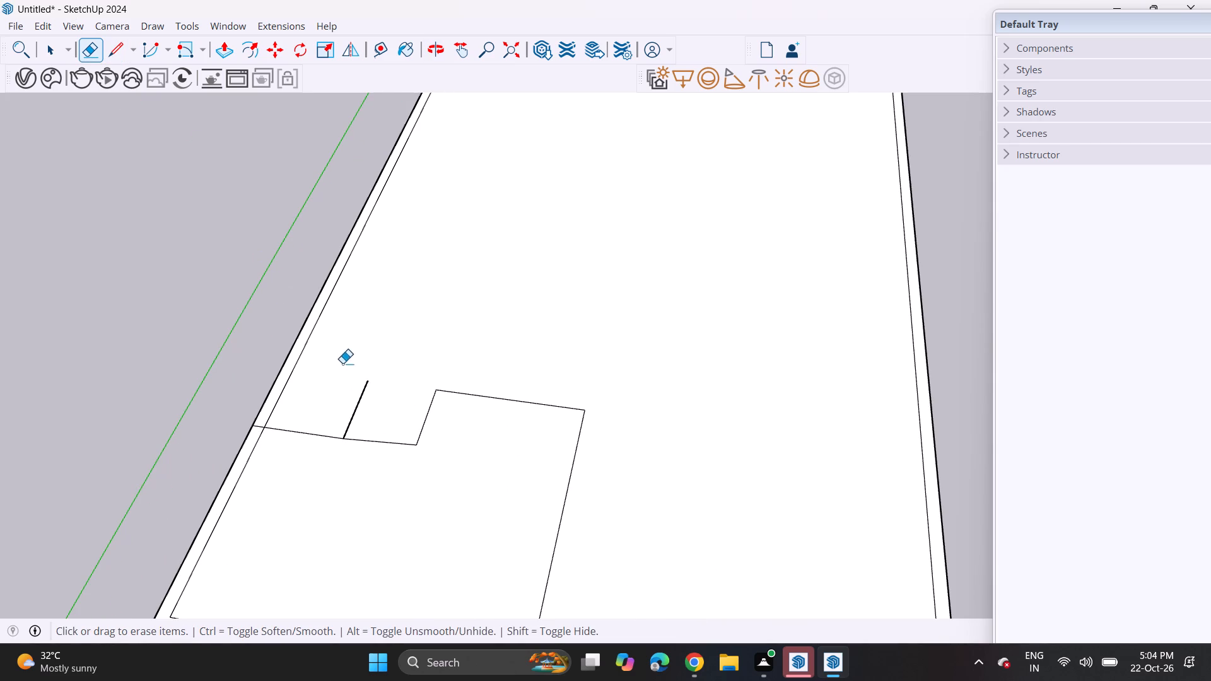
pyautogui.click(365, 391)
pyautogui.moveTo(403, 429); pyautogui.dragTo(405, 451)
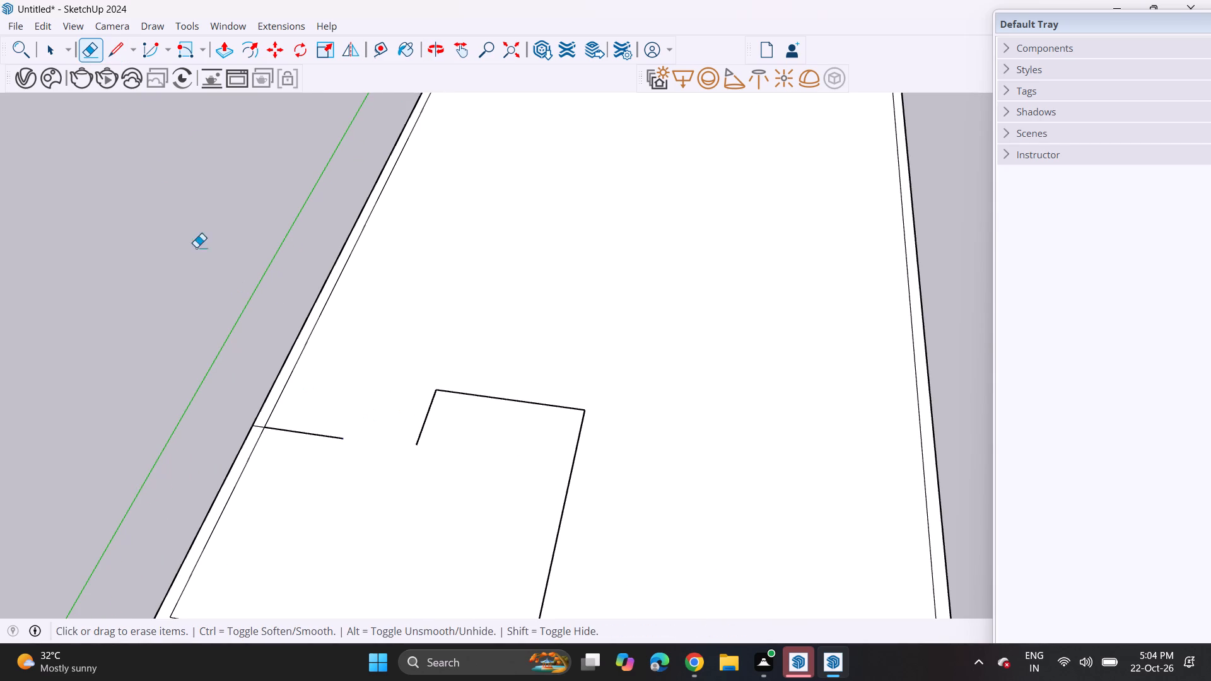
# Redraw the missing line between the side segment and the step's corner to close the roof outline.
pyautogui.click(110, 48)
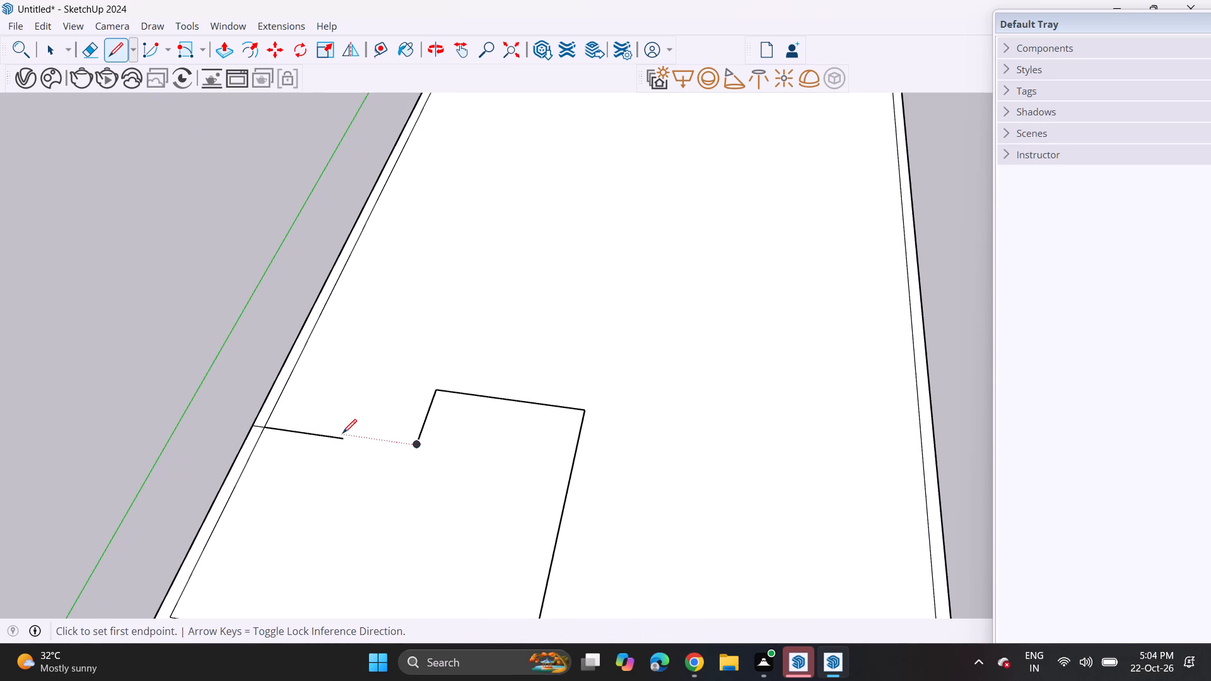
pyautogui.click(344, 441)
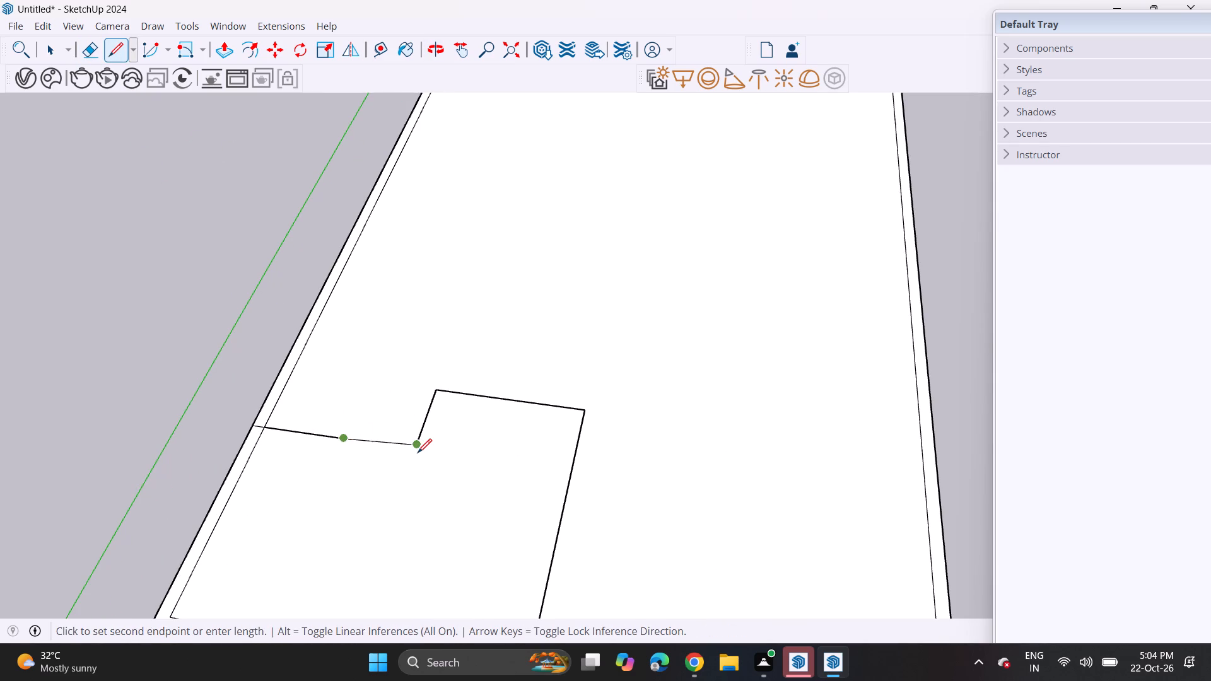
pyautogui.scroll(7, 416, 454)
pyautogui.click(412, 446)
pyautogui.click(416, 439)
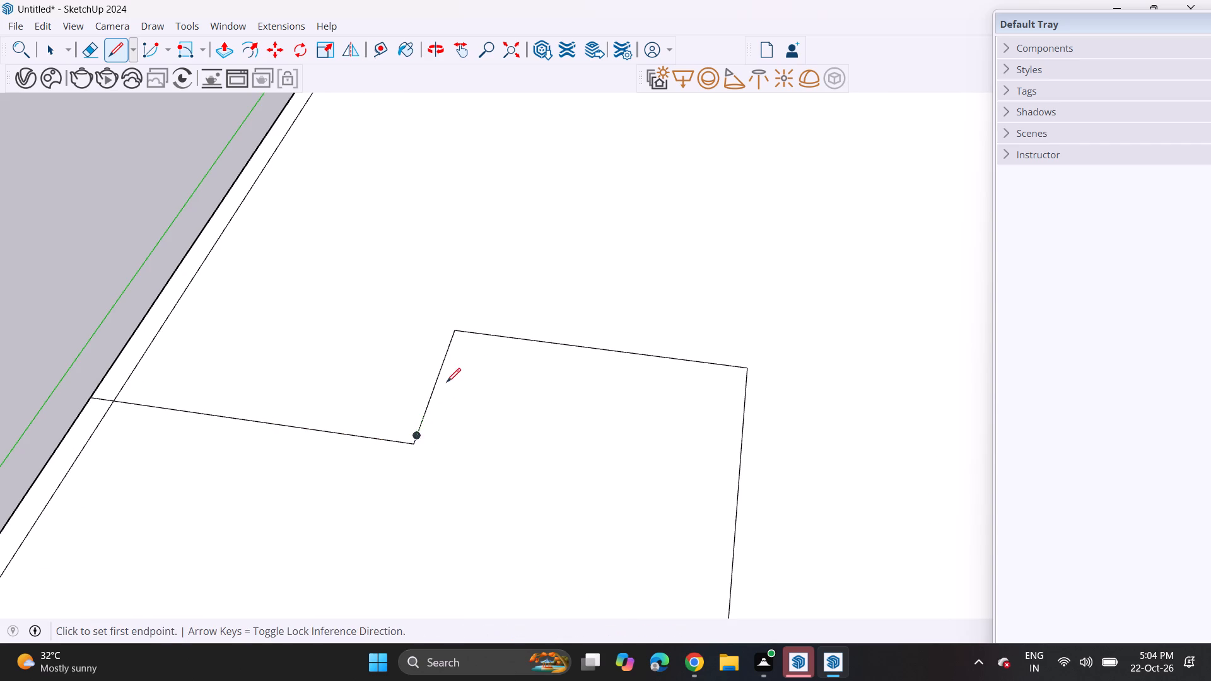
# Select the large rear roof face and examine the stepped division against the walls below from several angles.
pyautogui.press('space')
pyautogui.click(461, 282)
pyautogui.scroll(-12, 461, 282)
pyautogui.scroll(2, 522, 326)
pyautogui.moveTo(522, 326); pyautogui.dragTo(604, 265, button='middle')
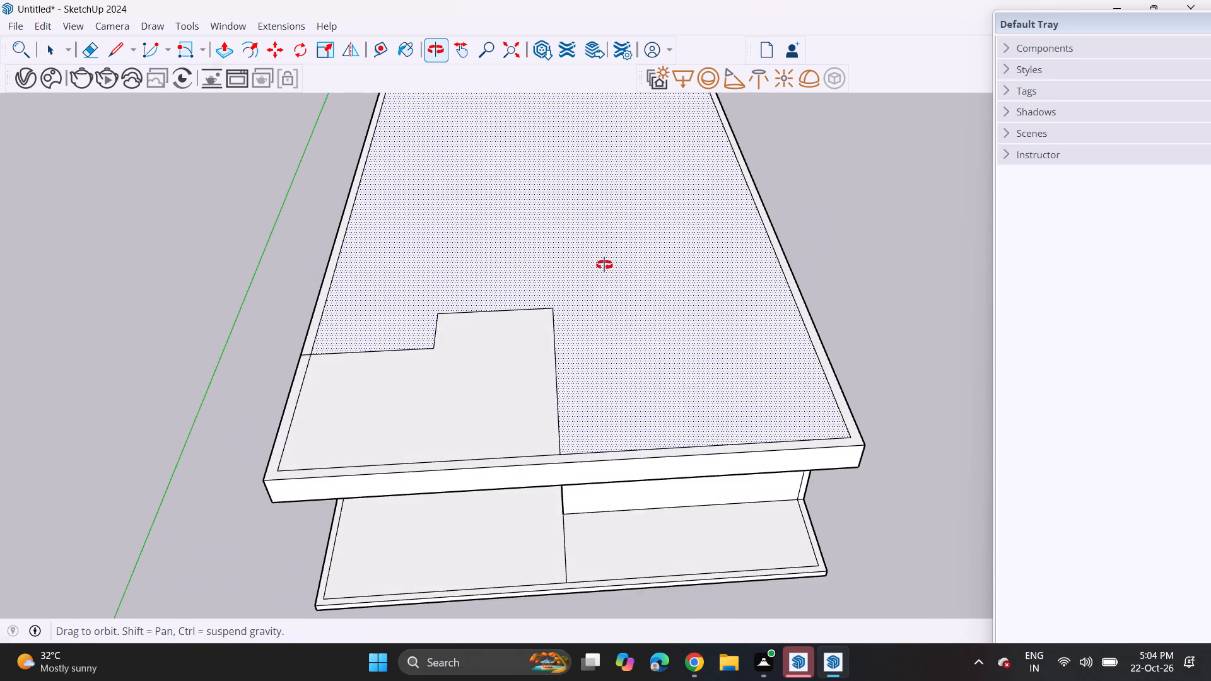
pyautogui.moveTo(604, 265); pyautogui.dragTo(570, 257, button='middle')
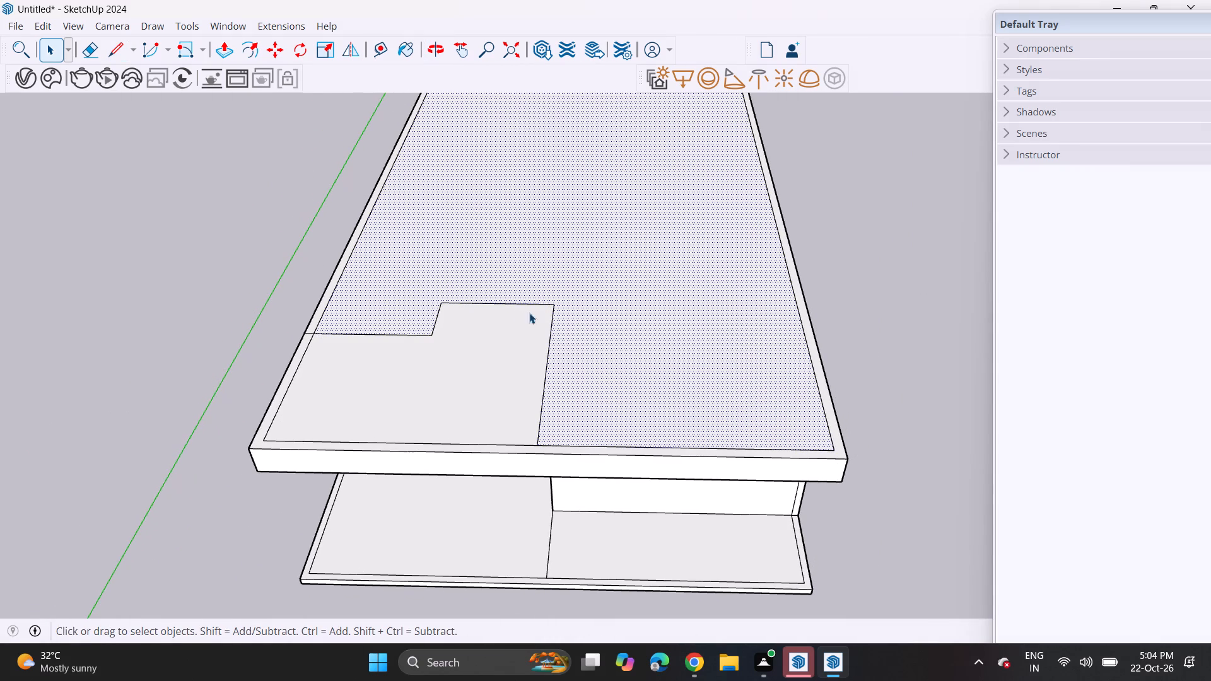
pyautogui.moveTo(430, 383); pyautogui.dragTo(478, 267, button='middle')
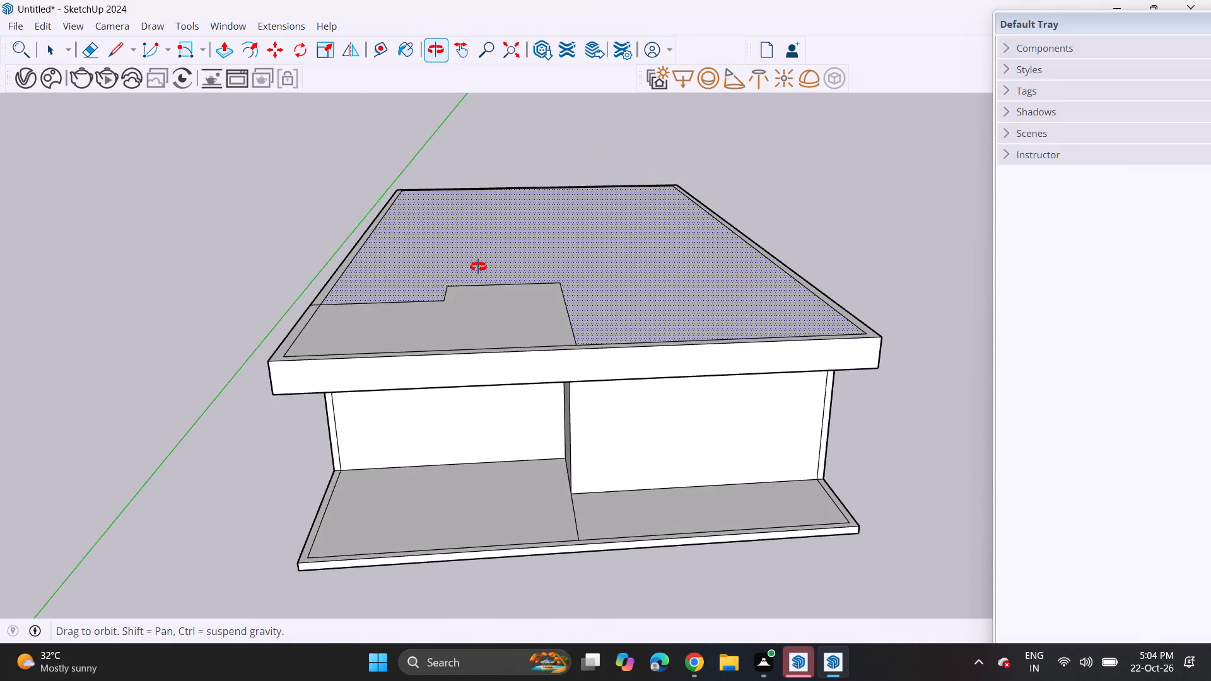
pyautogui.moveTo(478, 267); pyautogui.dragTo(419, 352, button='middle')
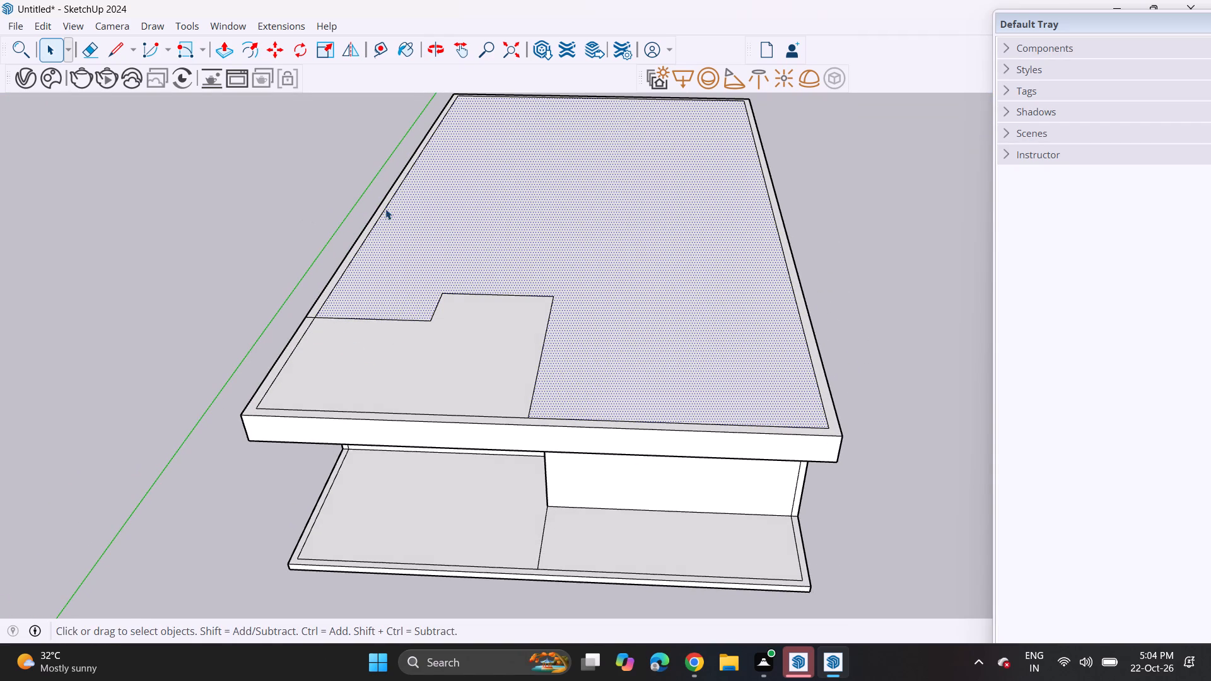
pyautogui.scroll(-4, 369, 354)
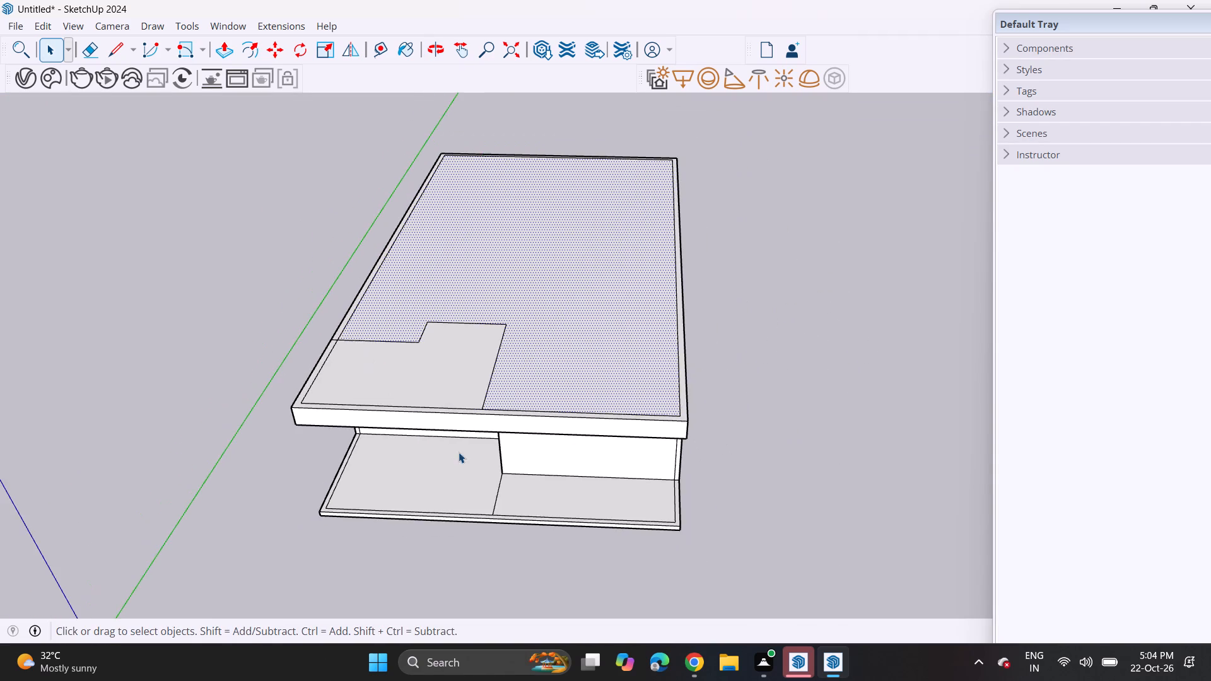
pyautogui.moveTo(455, 452); pyautogui.dragTo(494, 443, button='middle')
pyautogui.scroll(1, 494, 443)
pyautogui.scroll(4, 509, 352)
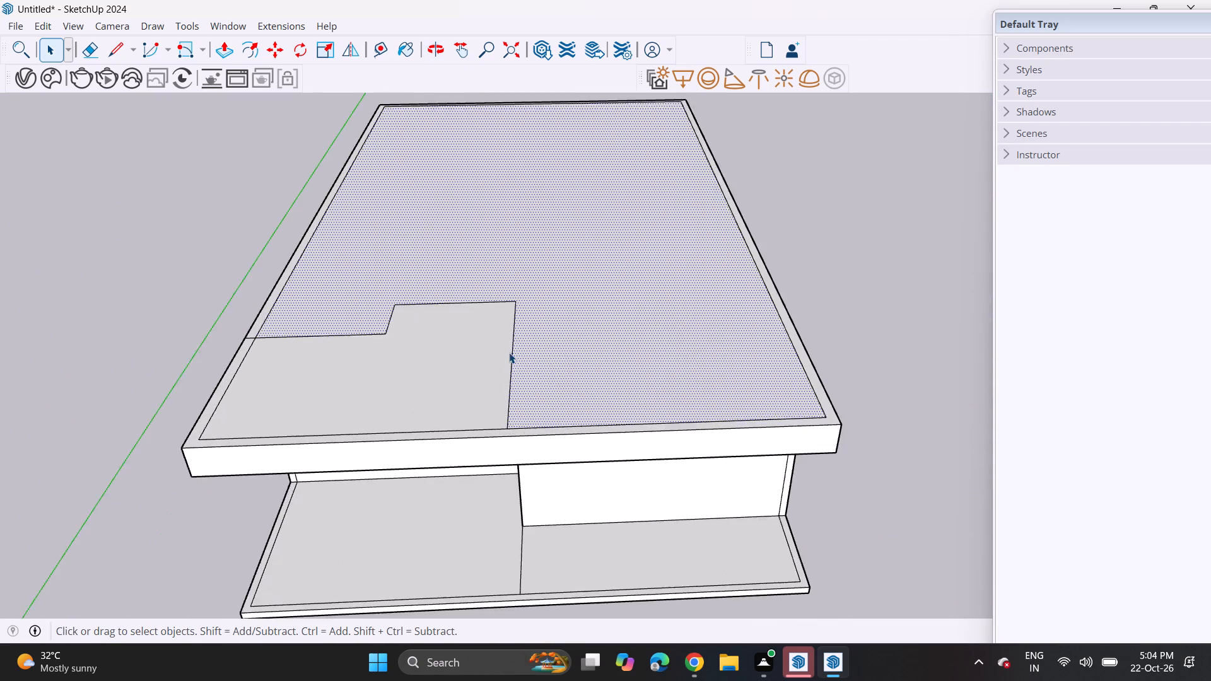
# Move the outline's long front-to-back edge sideways past the wall corner below, widening the front roof area.
pyautogui.click(513, 364)
pyautogui.press('m')
pyautogui.click(511, 367)
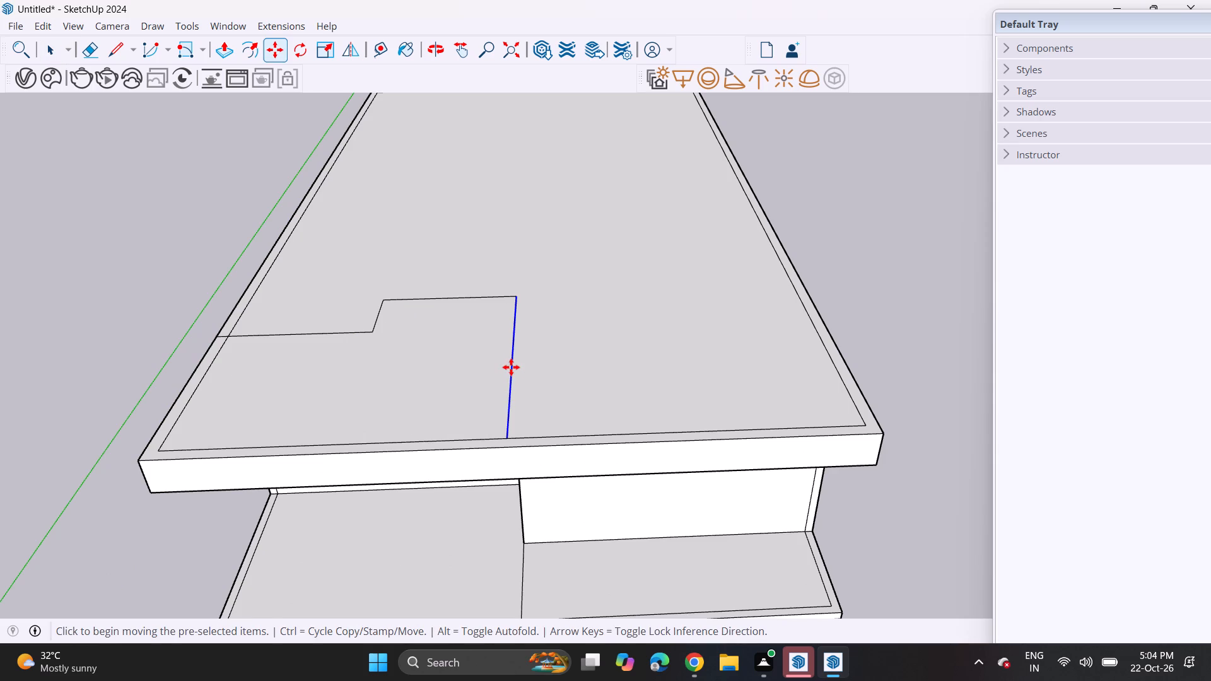
pyautogui.click(573, 358)
# Move the short front-to-back step edge of the roof outline sideways, closer to the long front-to-back edge.
pyautogui.scroll(2, 379, 319)
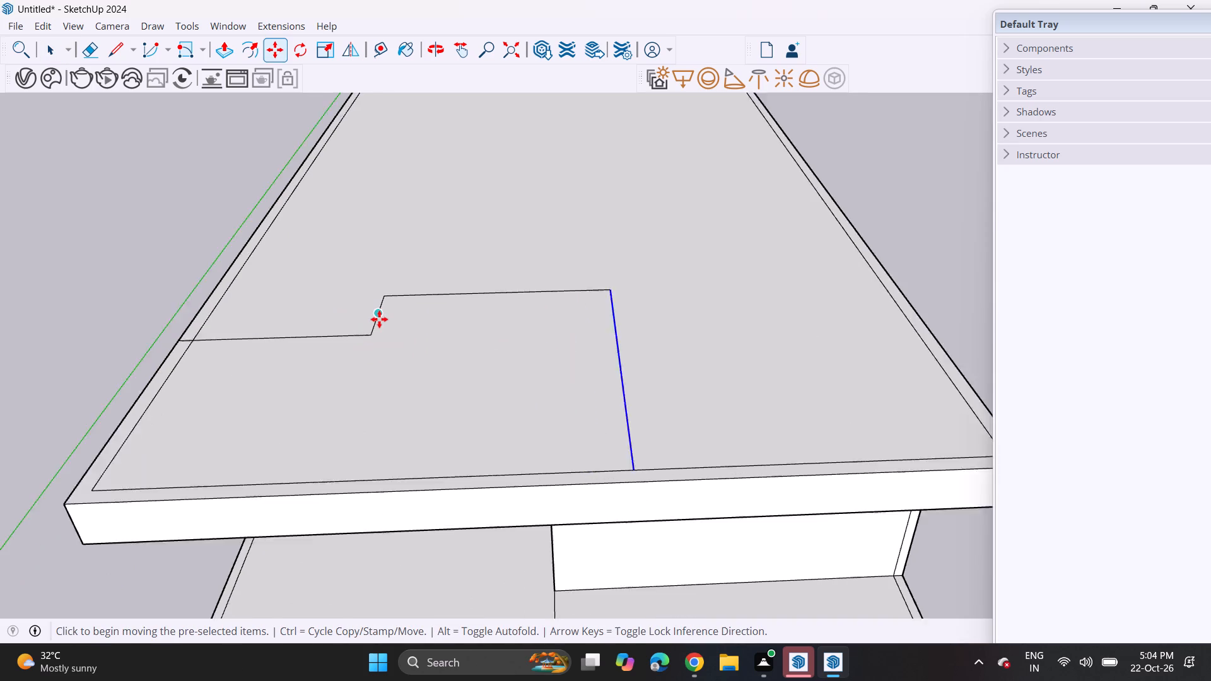
pyautogui.scroll(3, 379, 319)
pyautogui.click(379, 319)
pyautogui.click(390, 319)
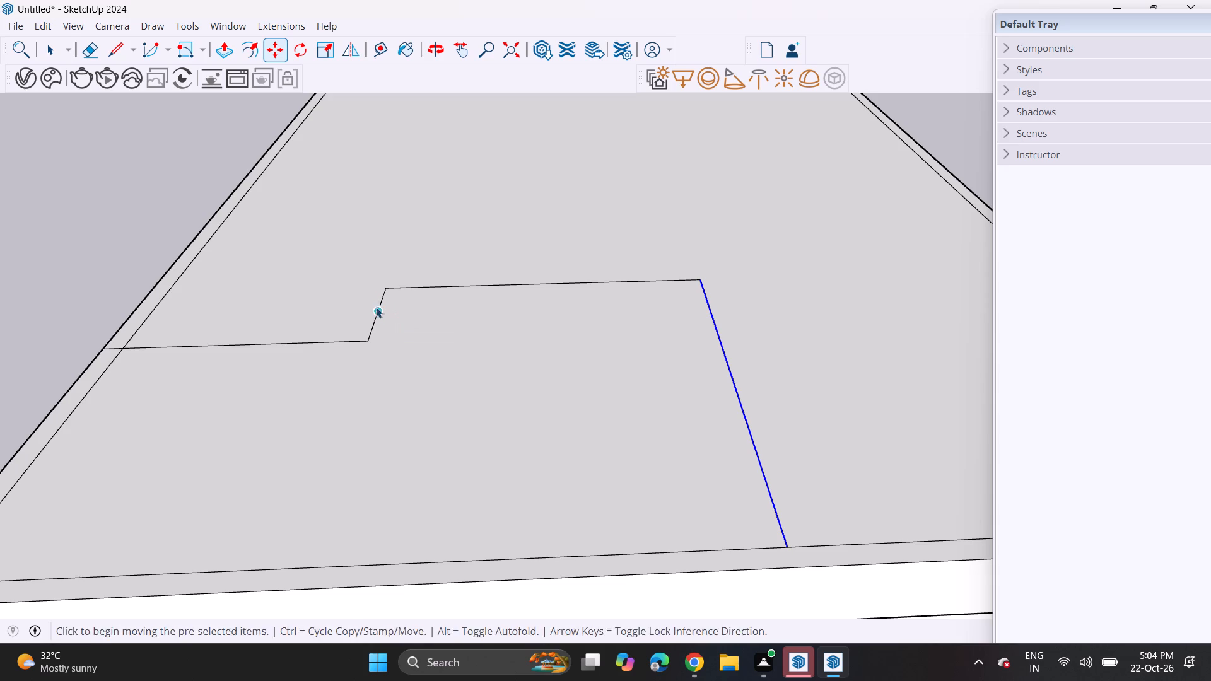
pyautogui.press('space')
pyautogui.click(377, 315)
pyautogui.press('m')
pyautogui.click(376, 313)
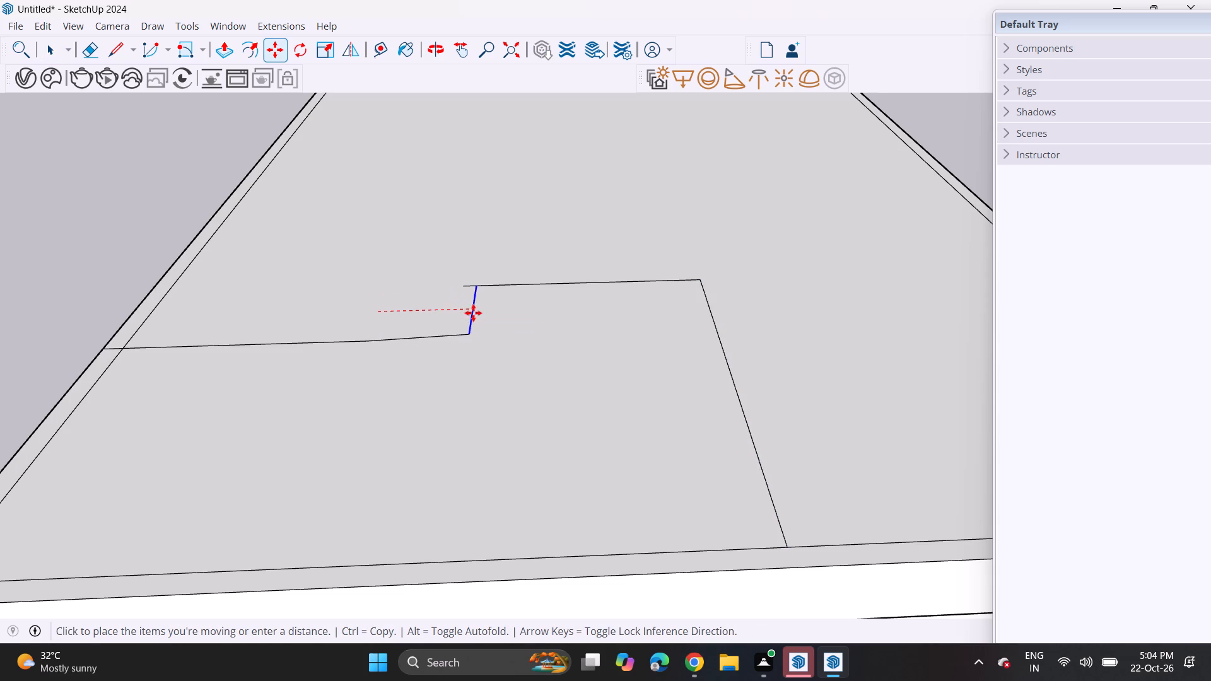
pyautogui.moveTo(472, 314); pyautogui.dragTo(489, 270, button='middle')
pyautogui.scroll(1, 472, 223)
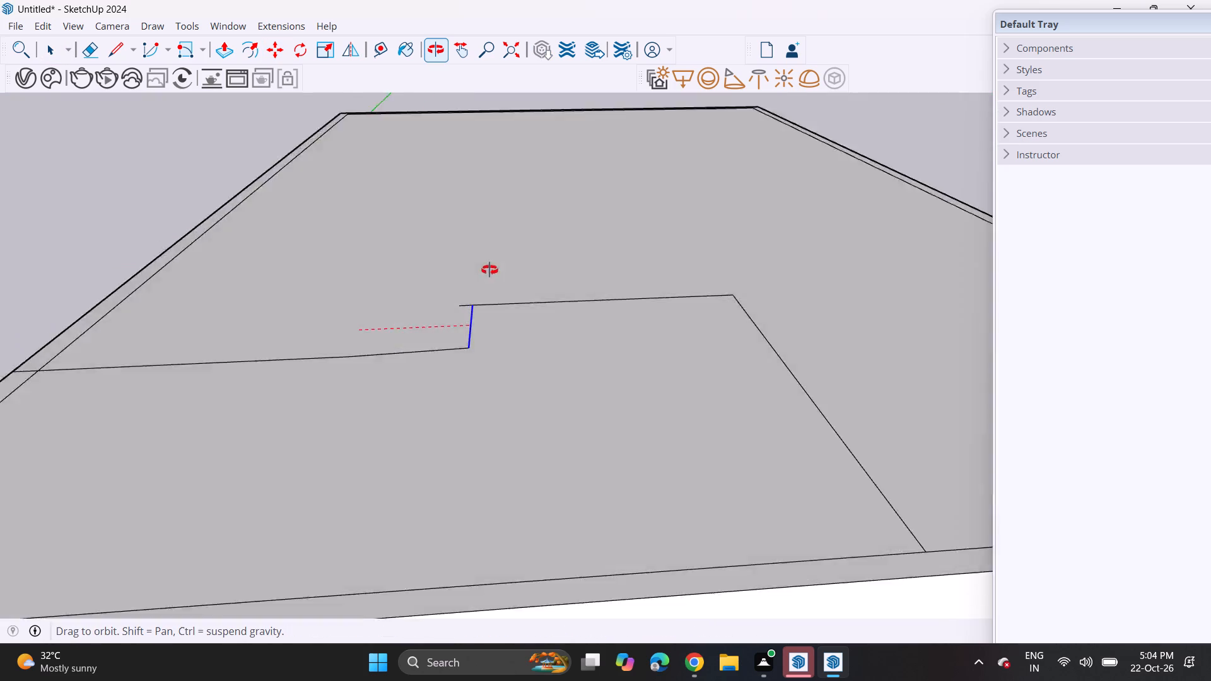
pyautogui.moveTo(489, 270); pyautogui.dragTo(510, 559, button='middle')
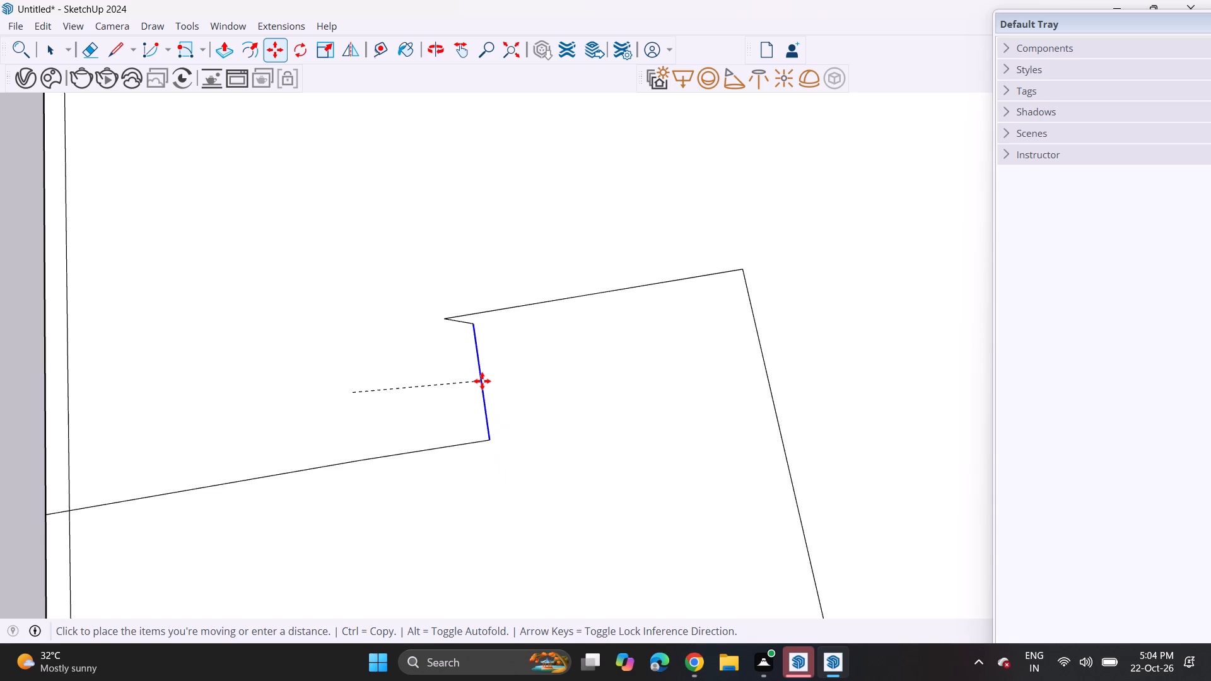
pyautogui.click(482, 381)
pyautogui.moveTo(500, 373); pyautogui.dragTo(301, 275, button='middle')
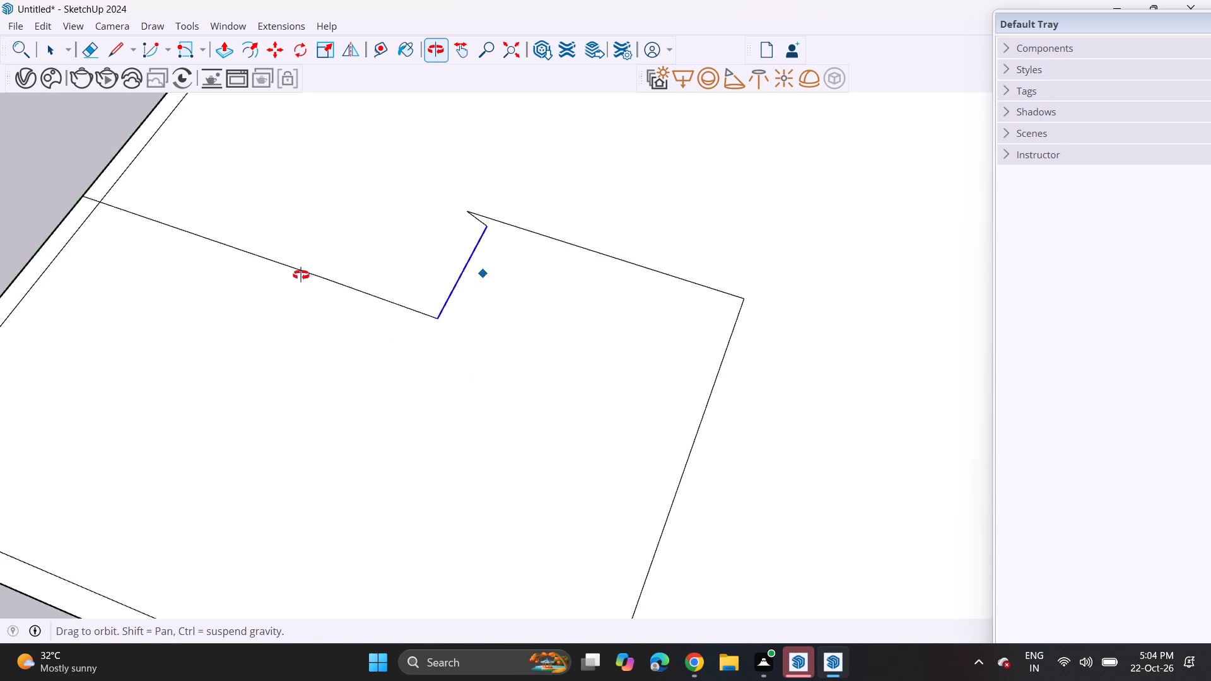
pyautogui.moveTo(301, 275); pyautogui.dragTo(491, 318, button='middle')
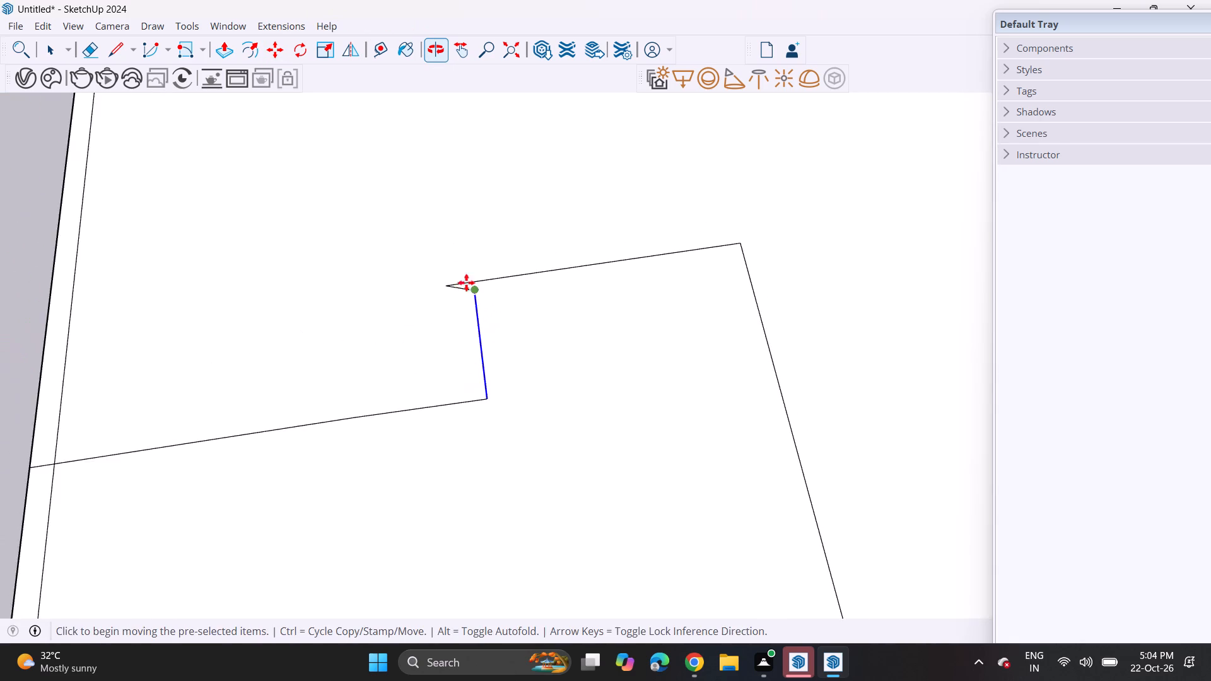
# Erase the short skewed segment at the top of the moved step edge and the overshooting rear edge of the outline.
pyautogui.scroll(5, 460, 274)
pyautogui.press('space')
pyautogui.click(450, 302)
pyautogui.click(452, 297)
pyautogui.press('Delete')
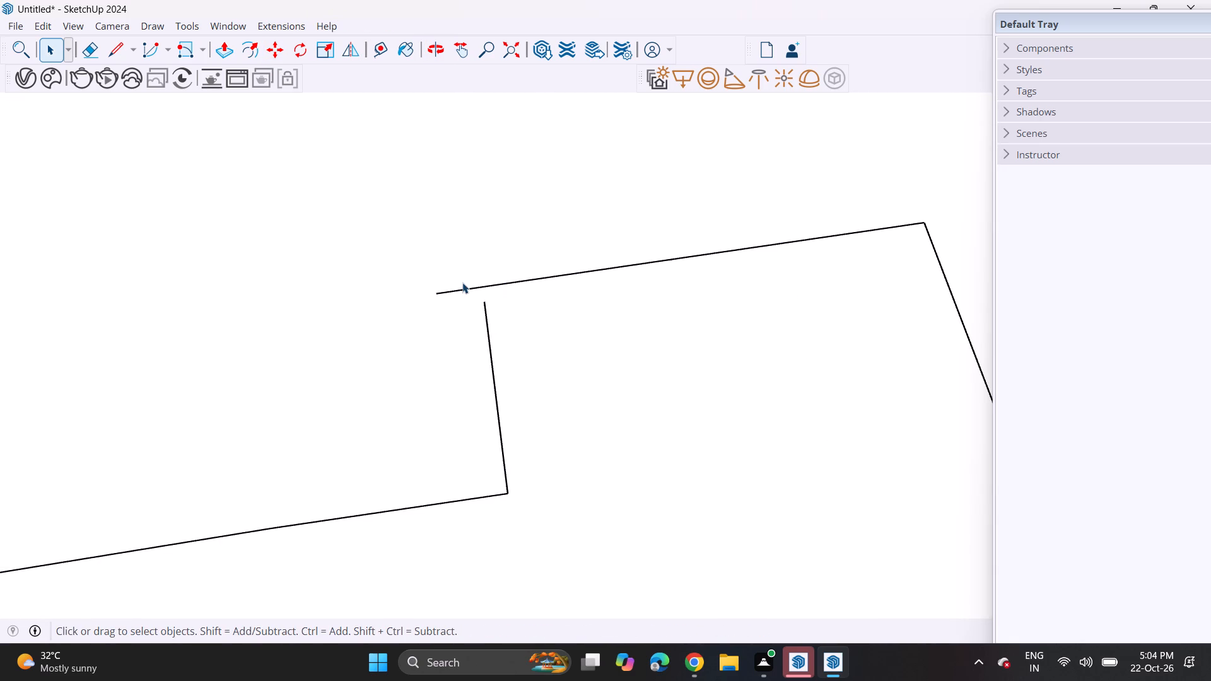
pyautogui.click(463, 288)
pyautogui.press('Delete')
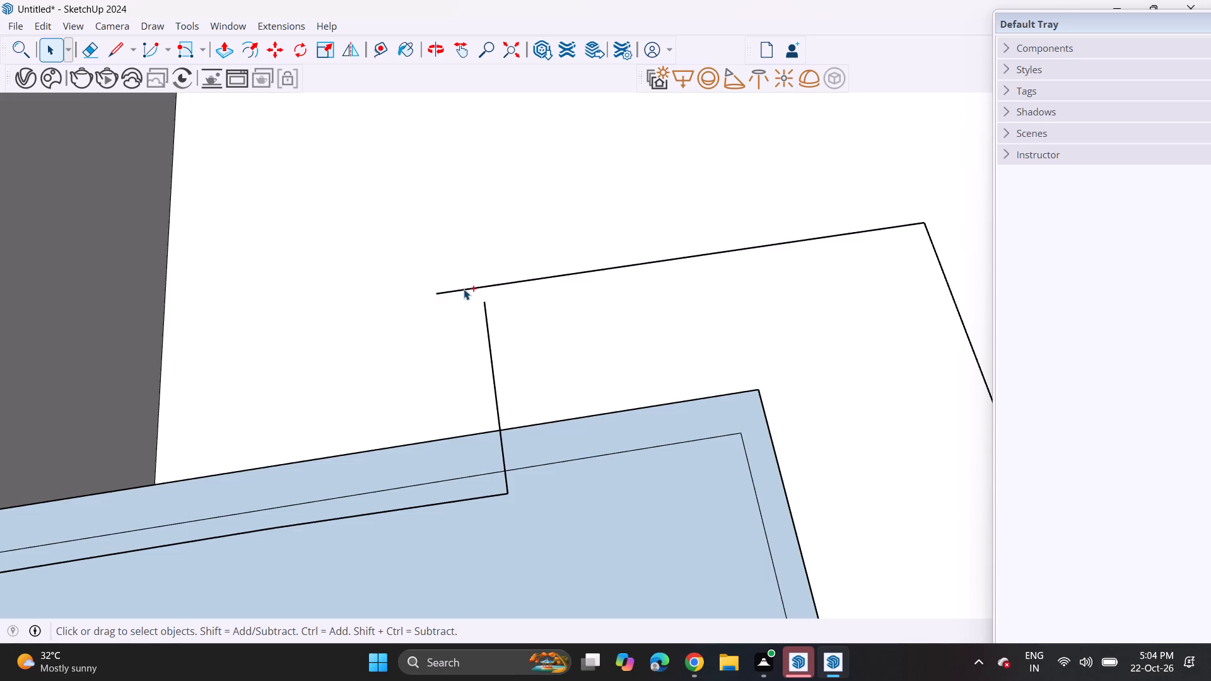
pyautogui.hotkey('ctrl', 'z')
pyautogui.click(463, 289)
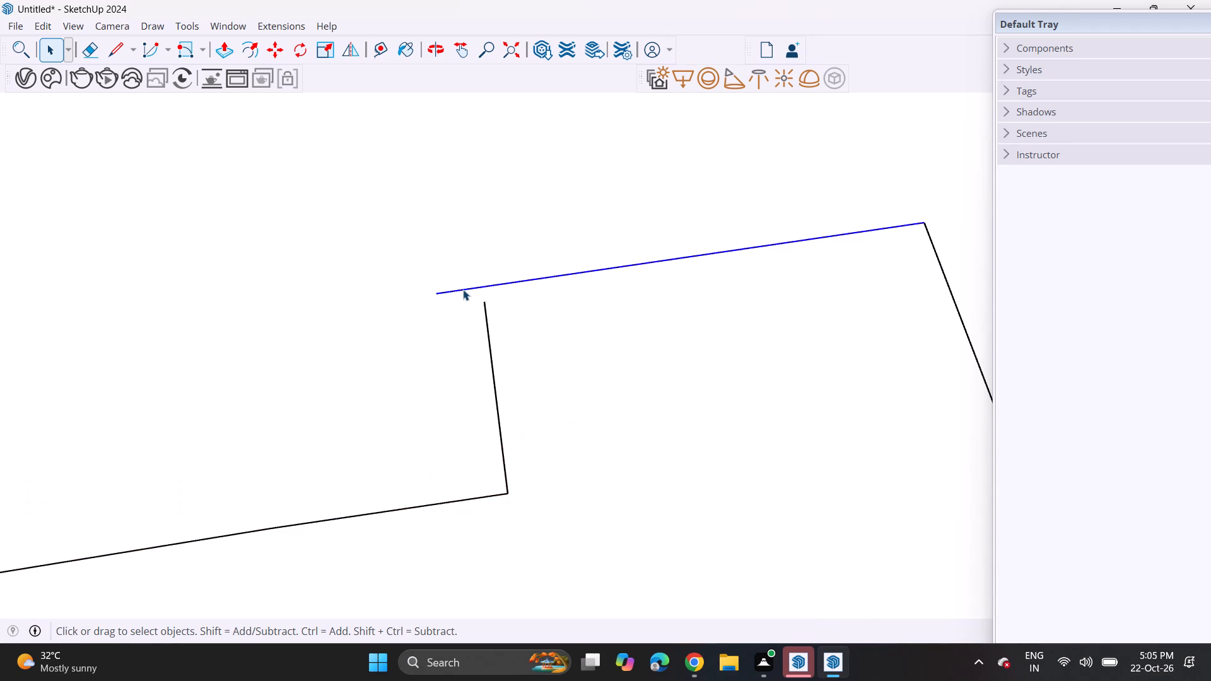
pyautogui.press('Delete')
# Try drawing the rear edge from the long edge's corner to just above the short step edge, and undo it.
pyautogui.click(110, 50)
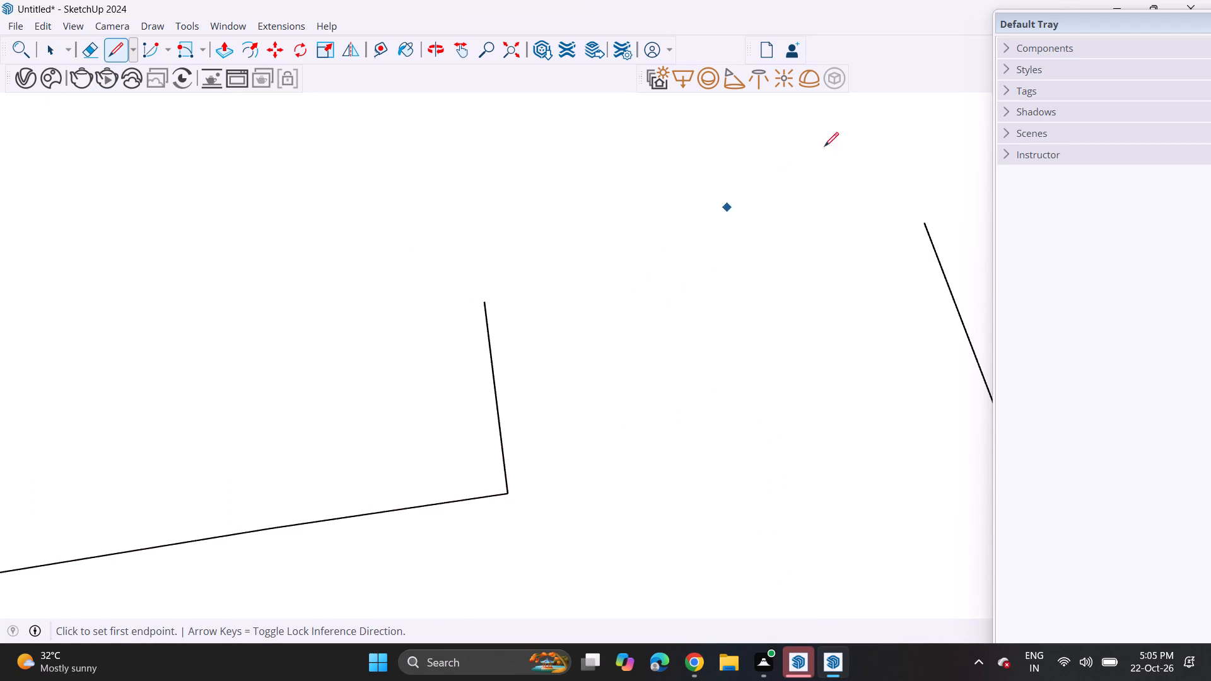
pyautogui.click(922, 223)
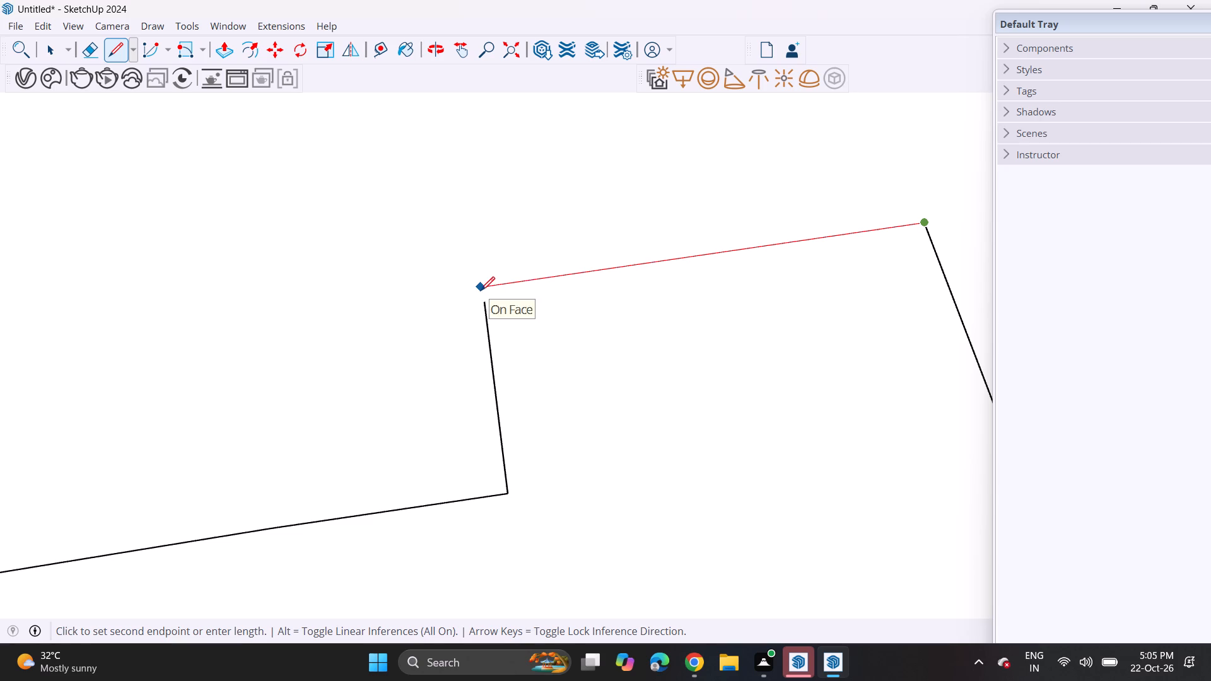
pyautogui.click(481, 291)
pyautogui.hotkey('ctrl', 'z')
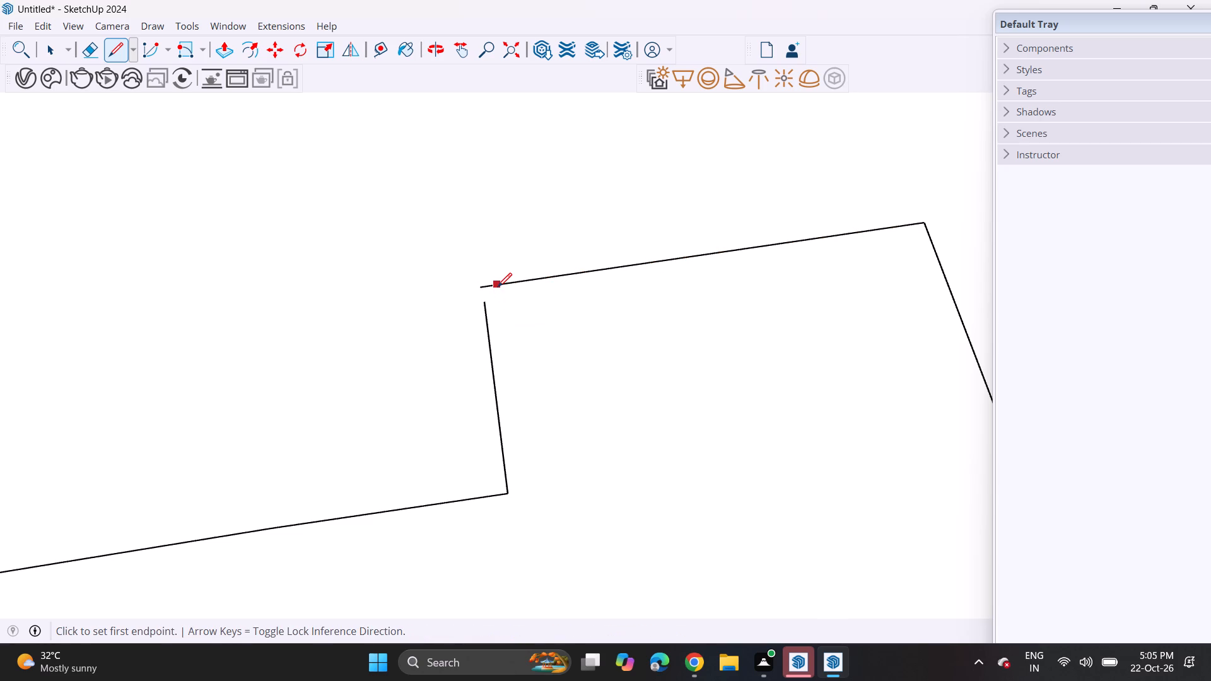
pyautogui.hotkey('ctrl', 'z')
# Redraw the rear edge from the long edge's corner to align with the short step edge, and close the gap down to that edge.
pyautogui.click(928, 226)
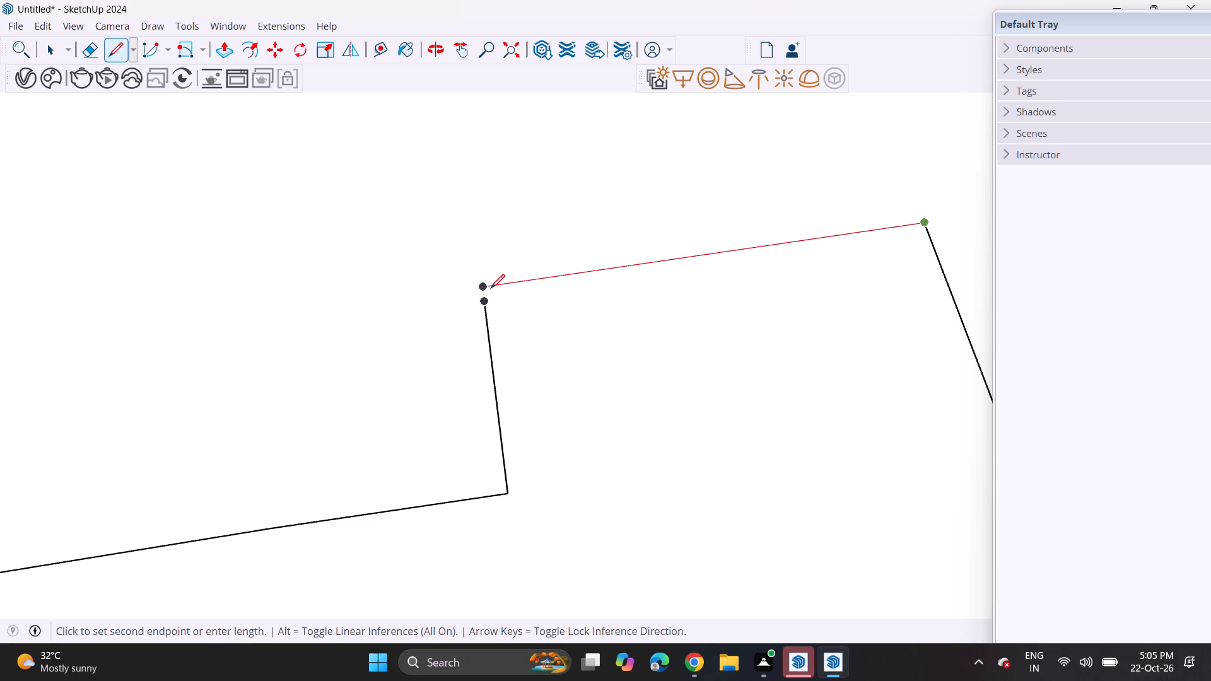
pyautogui.click(491, 288)
pyautogui.click(489, 301)
pyautogui.scroll(1, 558, 242)
pyautogui.scroll(-6, 558, 242)
pyautogui.press('space')
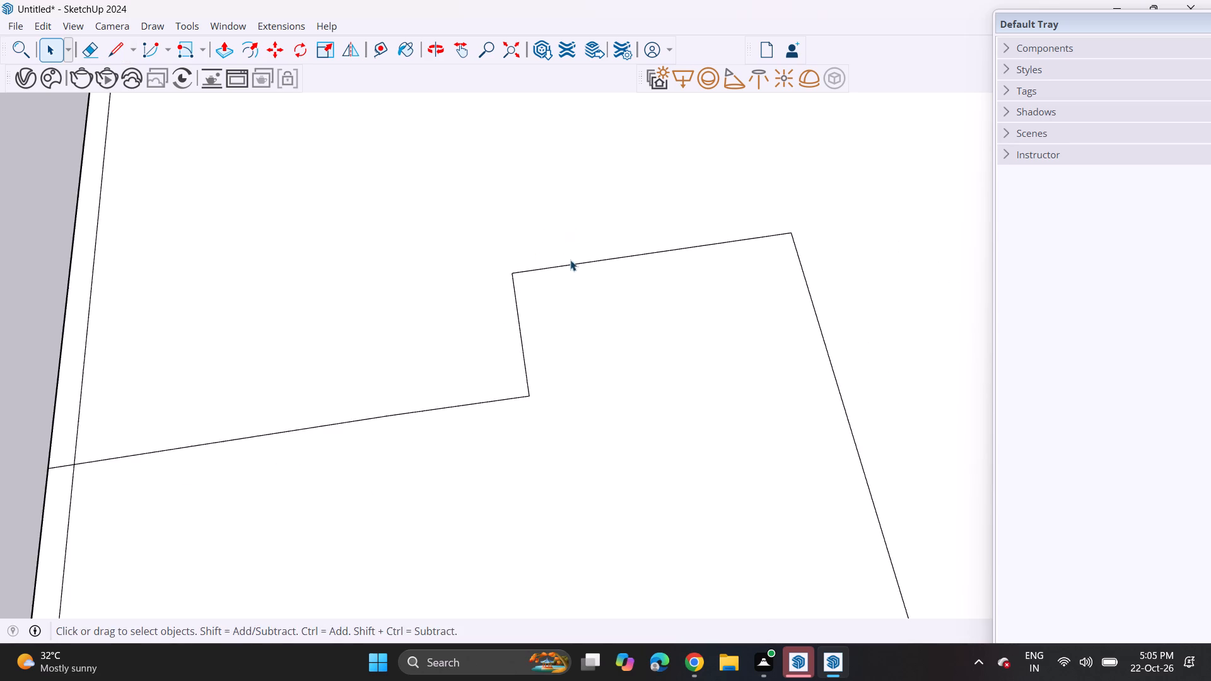
# Draw a front-to-back line parallel to the green axis, from the outline's lower rear segment to the slab's front edge near the outer side.
pyautogui.moveTo(571, 267); pyautogui.dragTo(537, 238, button='middle')
pyautogui.scroll(1, 532, 234)
pyautogui.scroll(-7, 504, 235)
pyautogui.moveTo(550, 327); pyautogui.dragTo(506, 279, button='middle')
pyautogui.scroll(1, 510, 261)
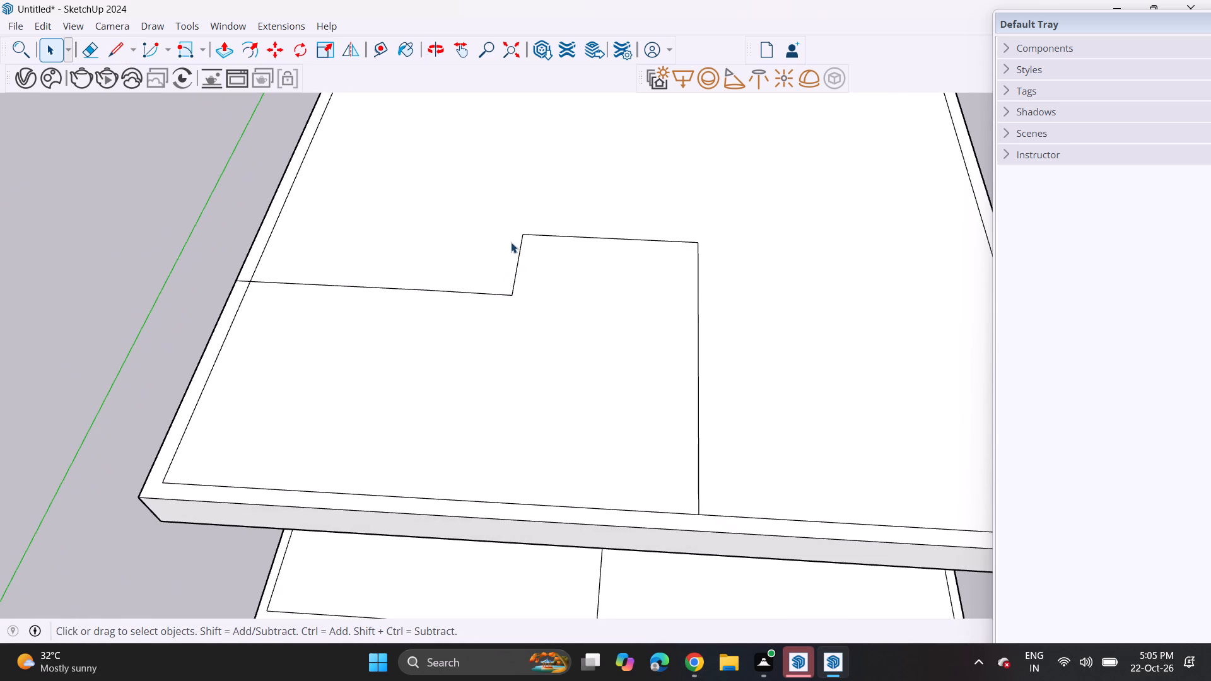
pyautogui.scroll(-1, 576, 327)
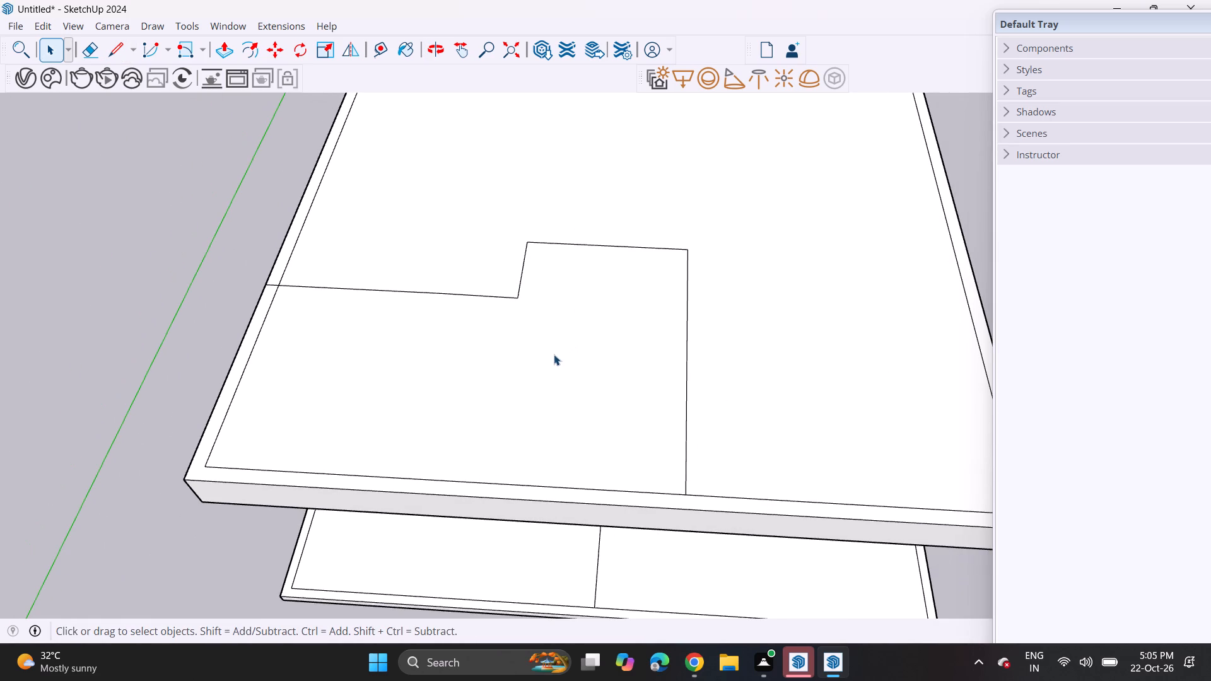
pyautogui.click(113, 54)
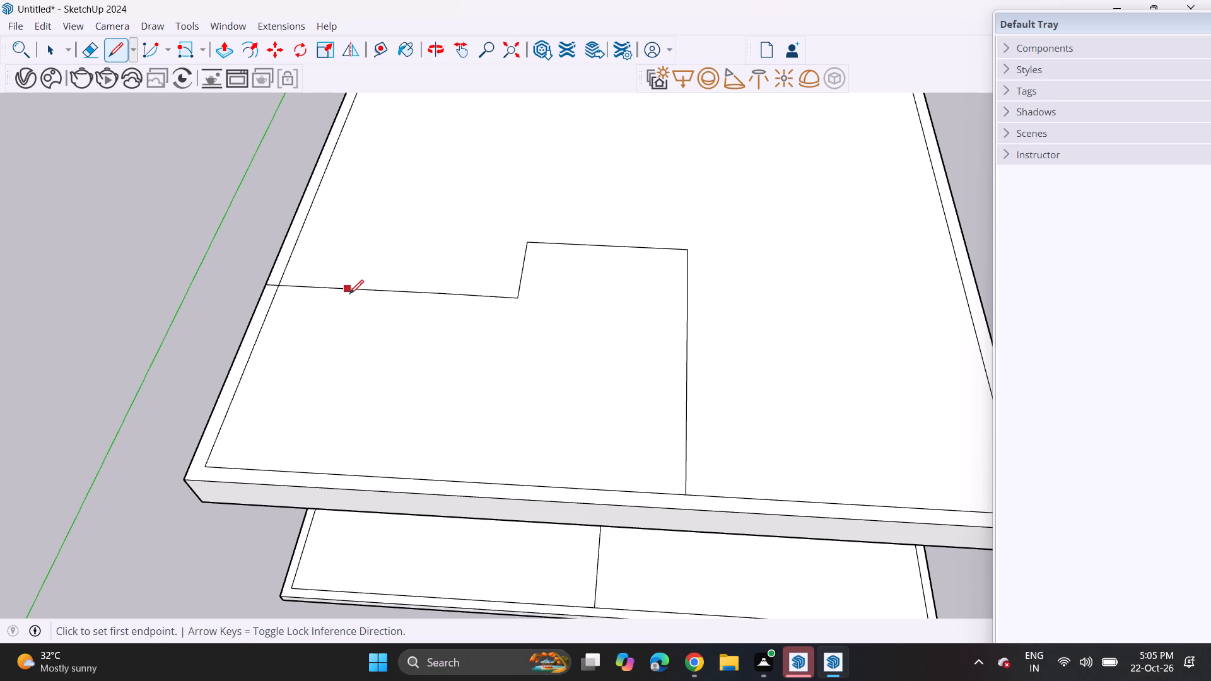
pyautogui.click(351, 294)
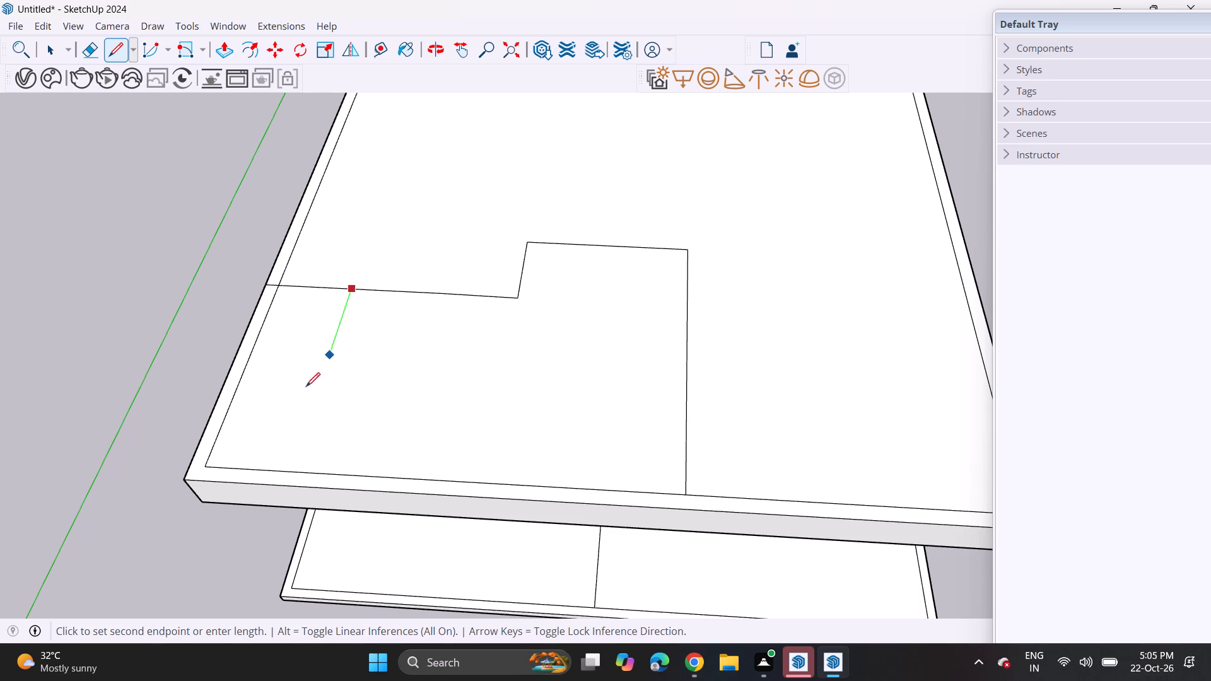
pyautogui.click(285, 482)
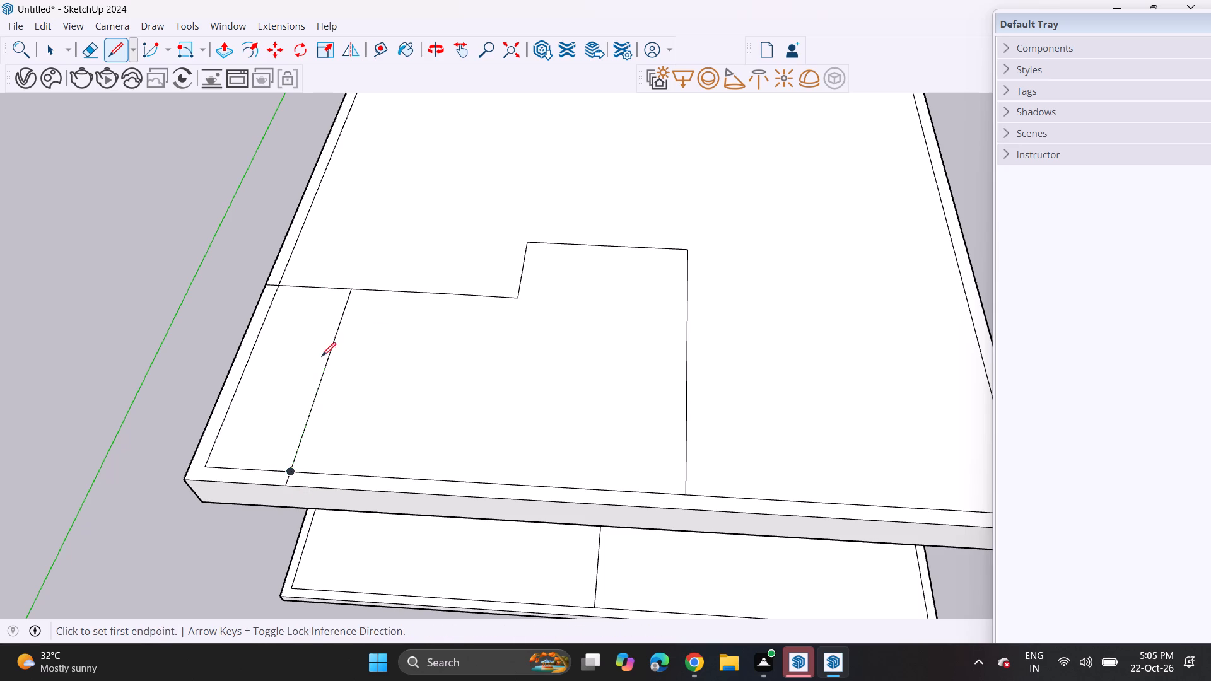
pyautogui.moveTo(410, 439); pyautogui.dragTo(424, 378, button='middle')
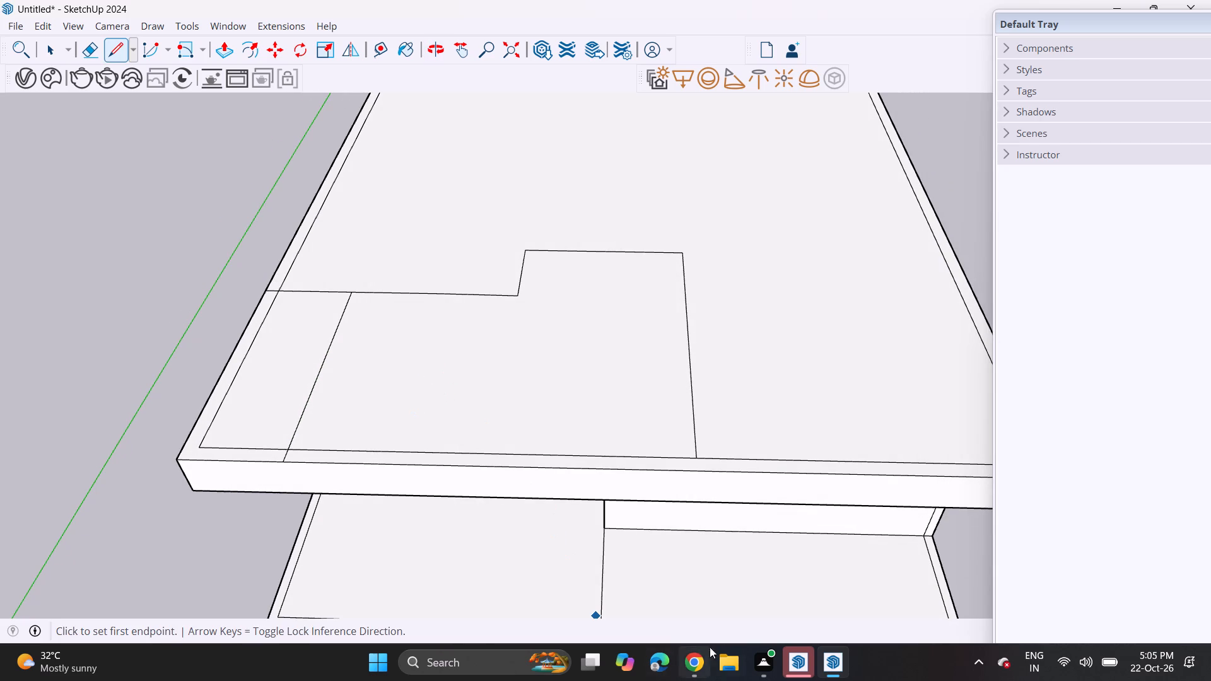
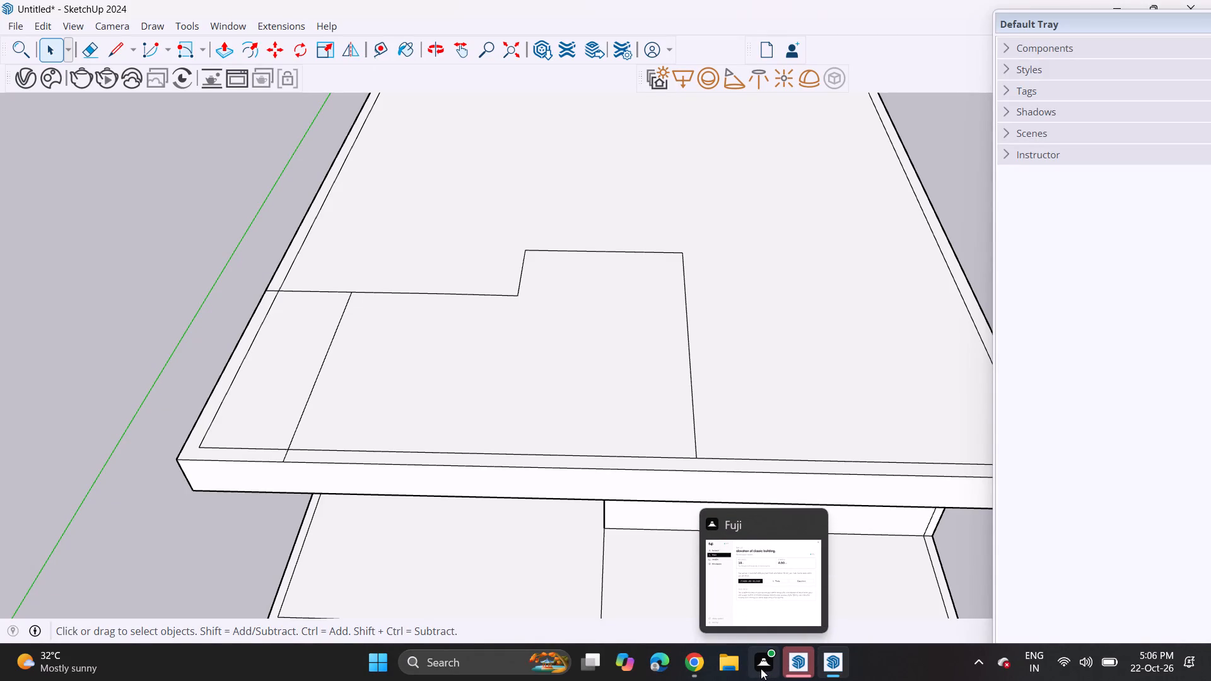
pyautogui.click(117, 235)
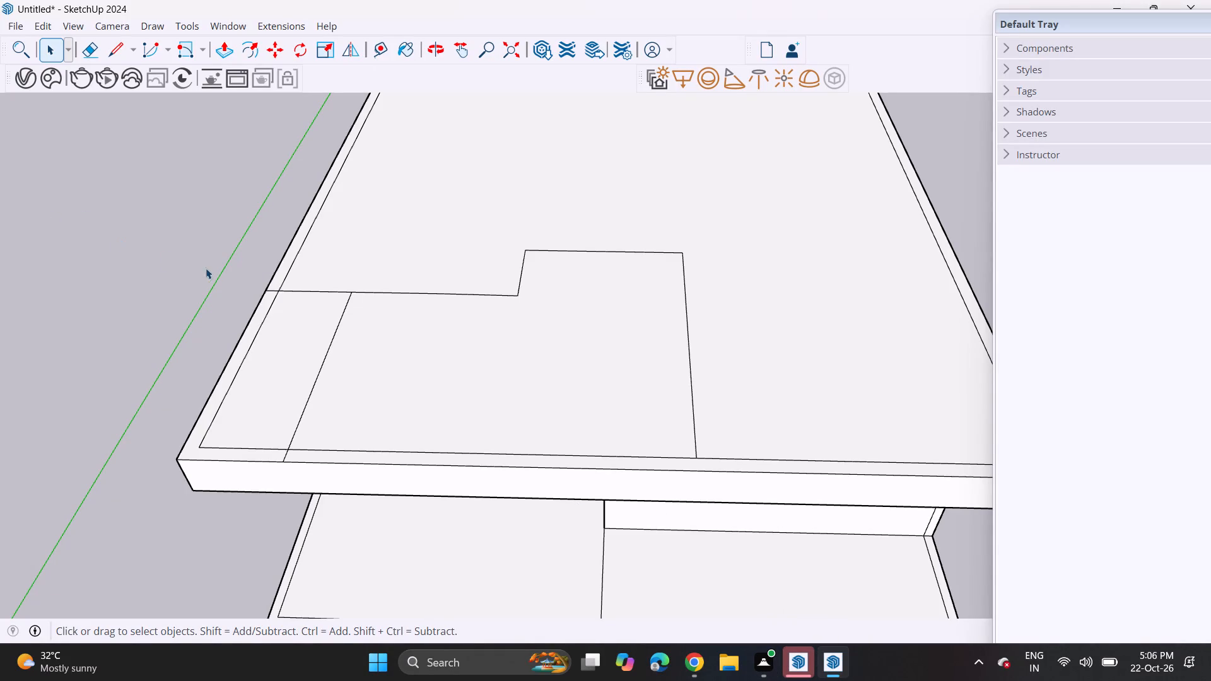
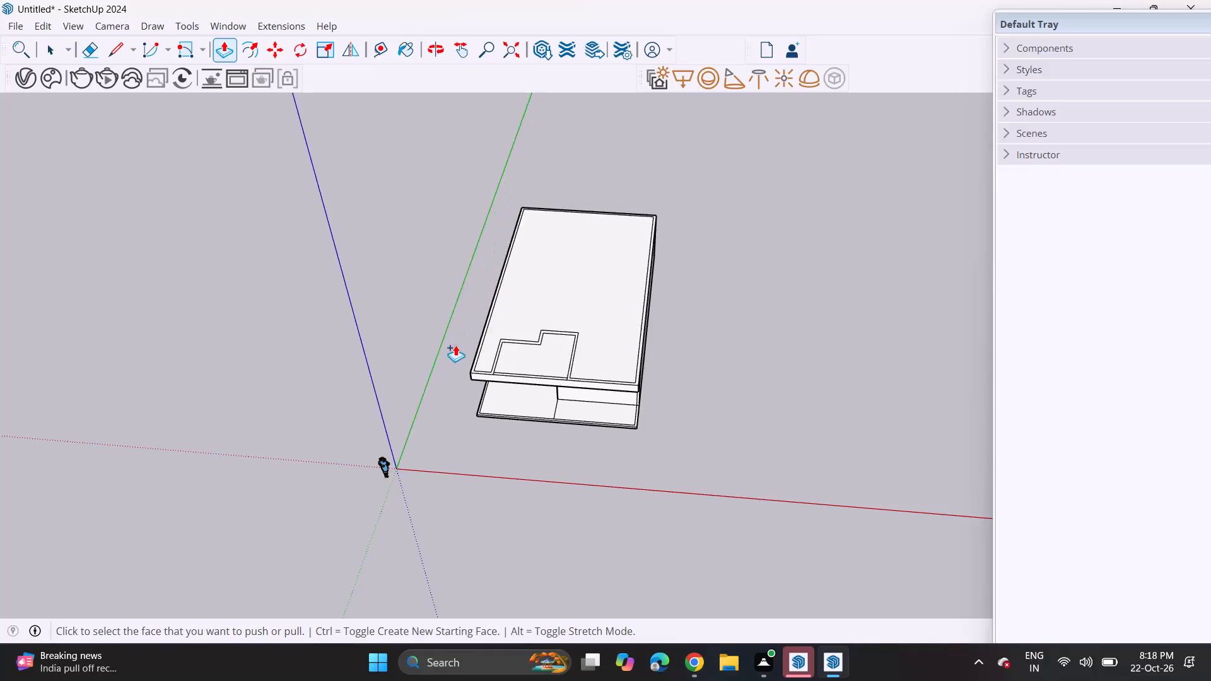
# Push/Pull the stepped wall outline on the roof slab up 10' to raise the upper-floor walls.
pyautogui.scroll(11, 548, 367)
pyautogui.click(425, 366)
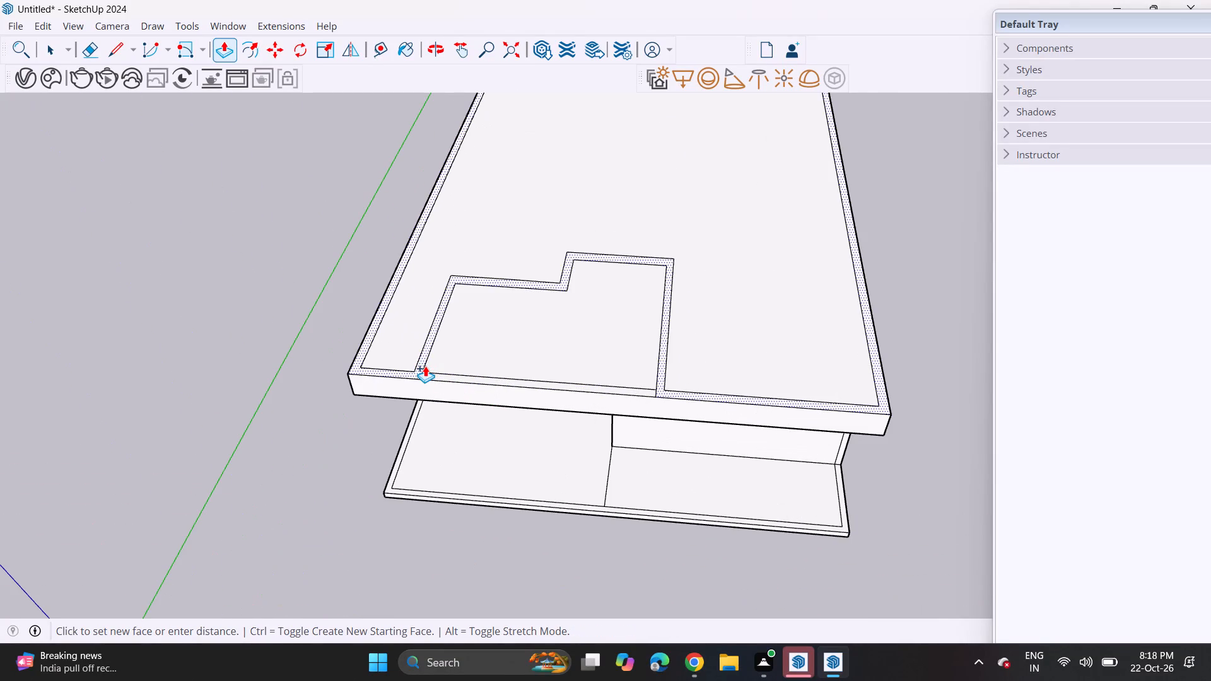
pyautogui.write("10'")
pyautogui.press('Return')
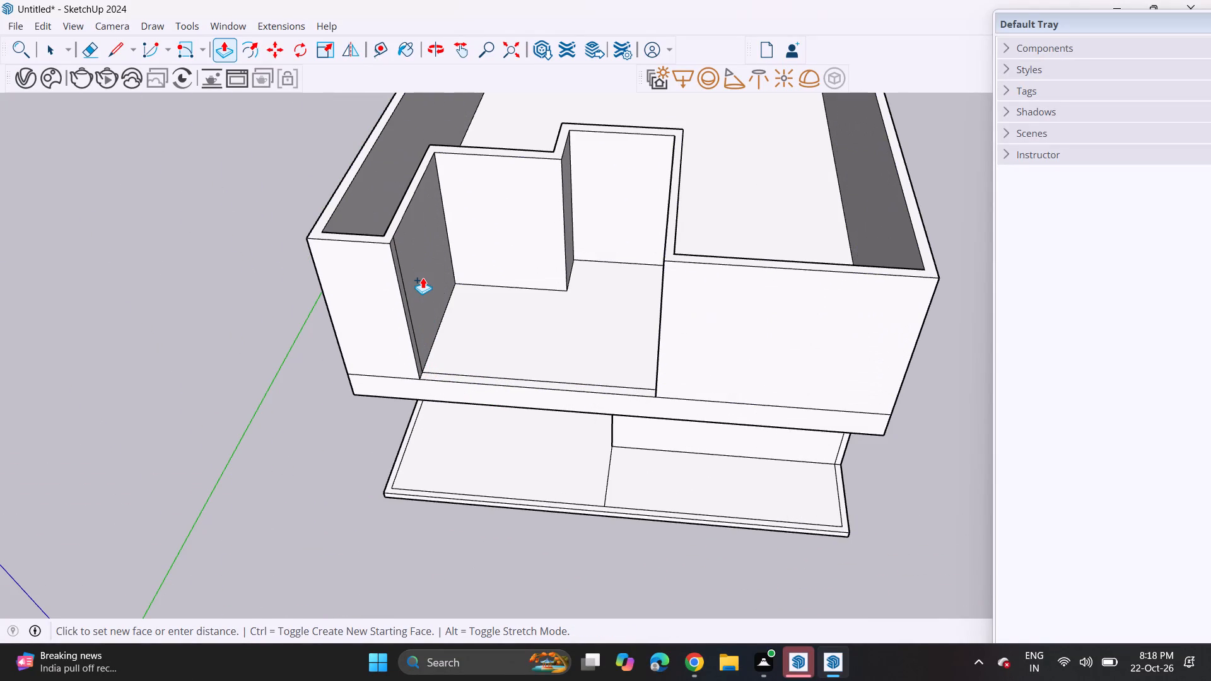
# Draw a rotated rectangle along the full top edge of the rear upper-floor wall, with a width of 6.
pyautogui.scroll(-8, 426, 276)
pyautogui.moveTo(467, 253); pyautogui.dragTo(649, 304, button='middle')
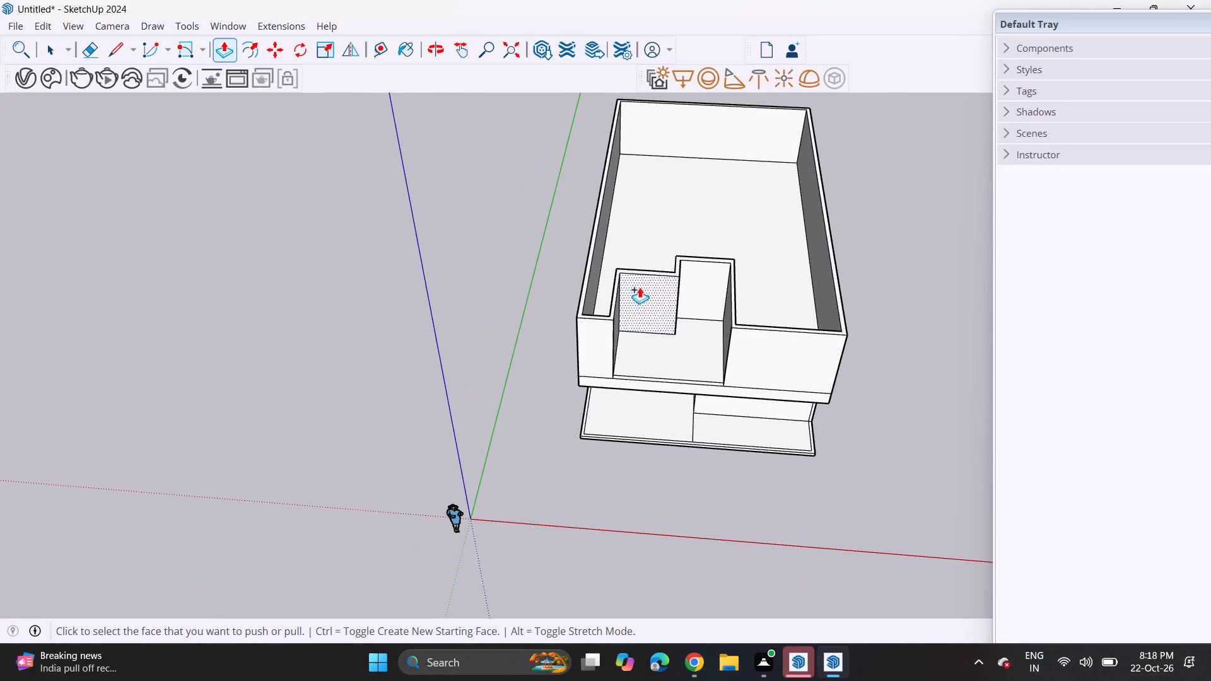
pyautogui.moveTo(635, 264); pyautogui.dragTo(622, 326, button='middle')
pyautogui.keyDown('shift'); pyautogui.moveTo(645, 271); pyautogui.dragTo(568, 351, button='middle'); pyautogui.keyUp('shift')
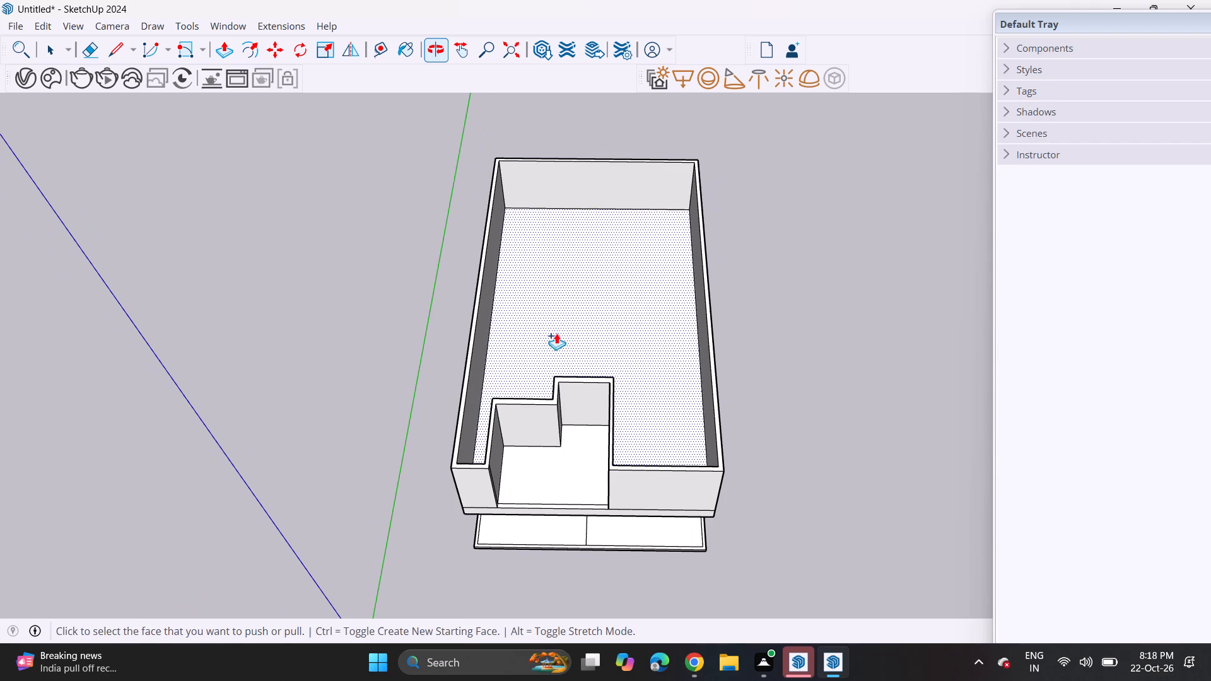
pyautogui.click(206, 44)
pyautogui.click(209, 88)
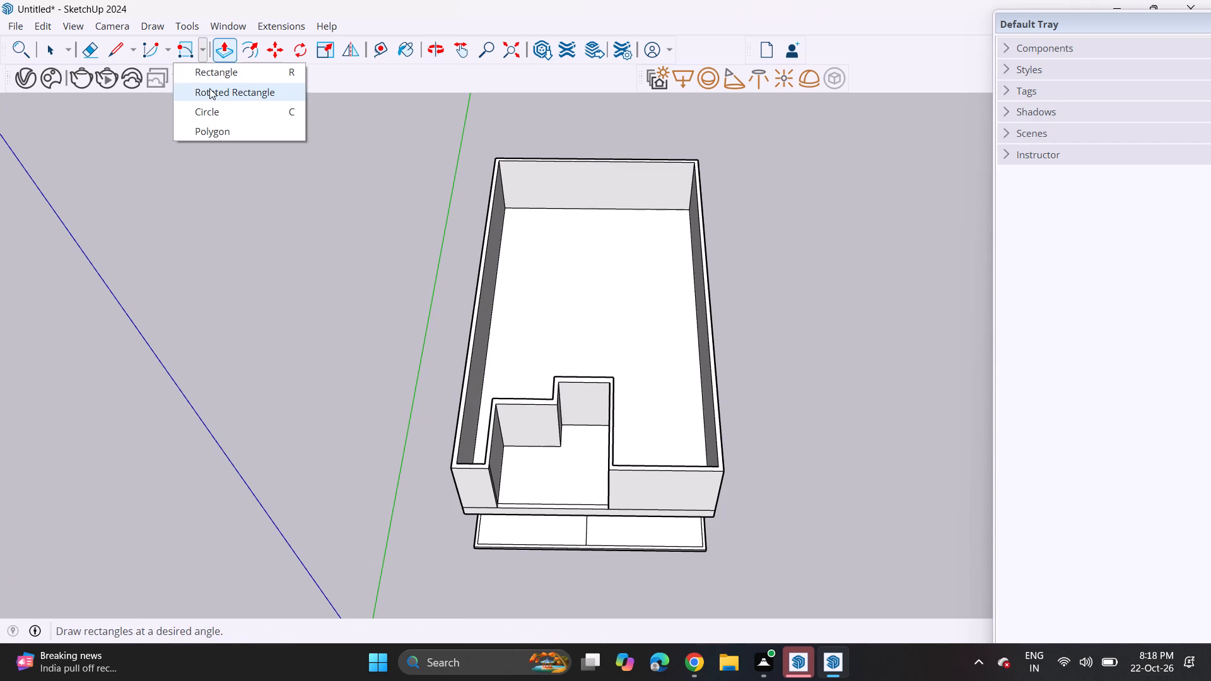
pyautogui.click(493, 161)
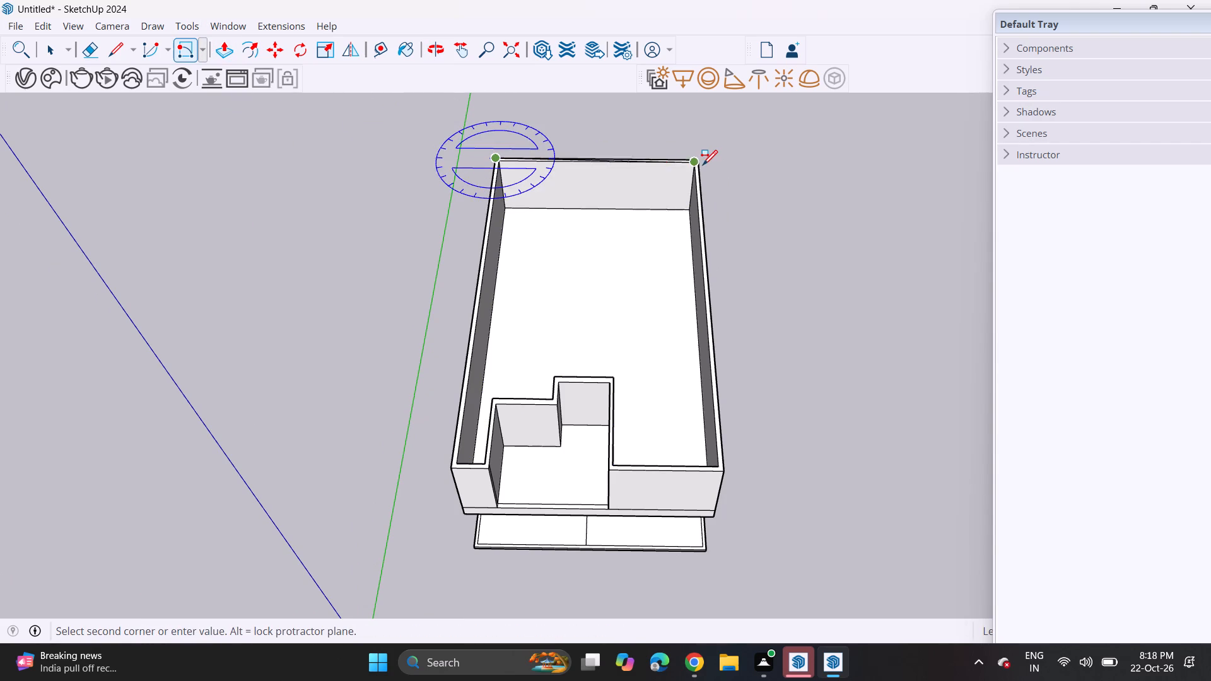
pyautogui.click(703, 163)
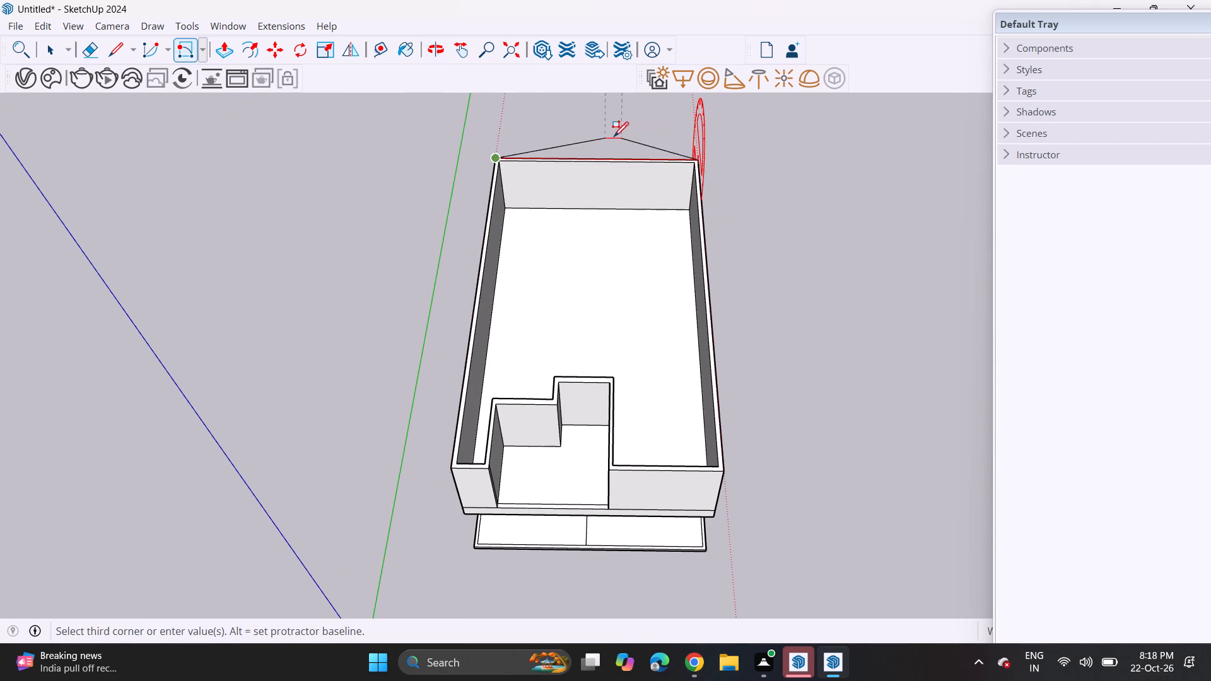
pyautogui.scroll(-7, 604, 148)
pyautogui.moveTo(670, 144); pyautogui.dragTo(601, 120, button='middle')
pyautogui.scroll(1, 623, 151)
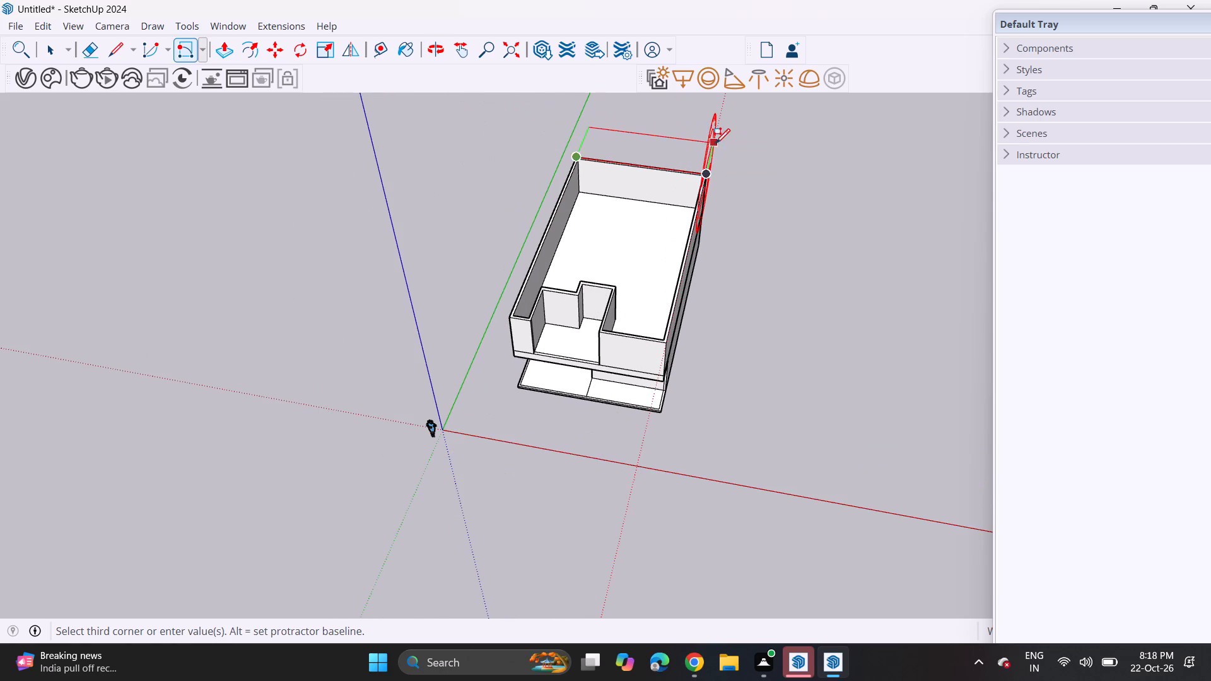
pyautogui.press('6')
pyautogui.press('Return')
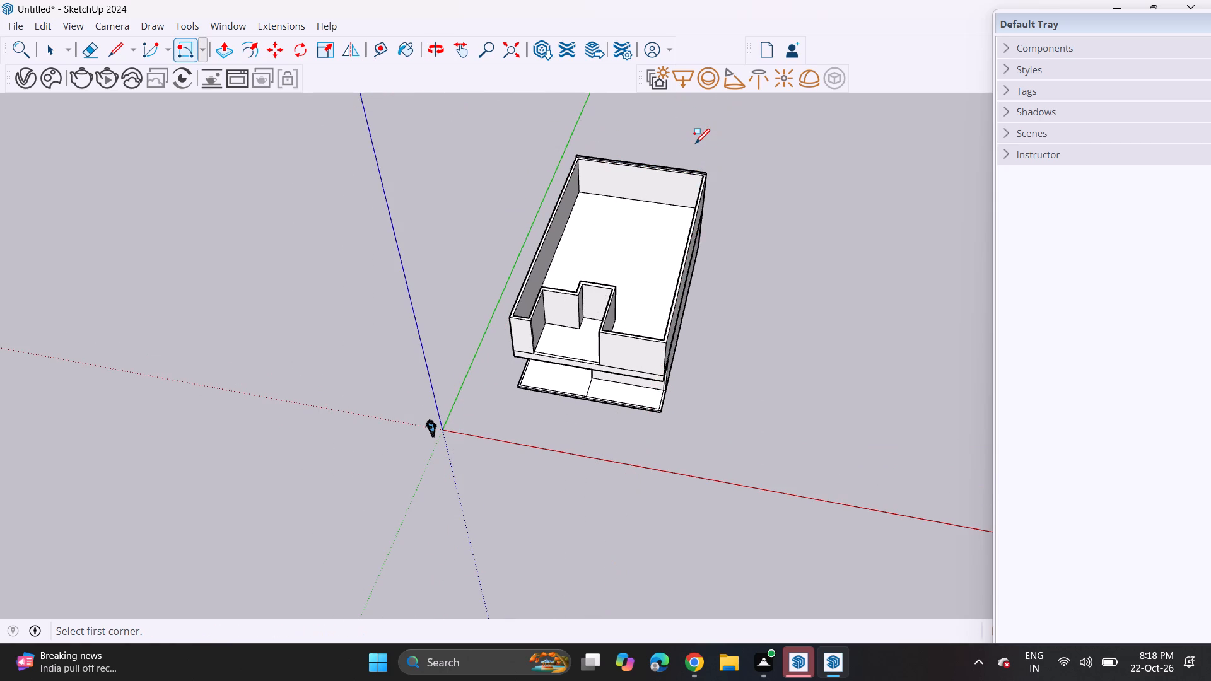
# Push/Pull the thin strip at the rear wall's top forward to the balcony's deepest recessed wall, forming a roof slab.
pyautogui.click(224, 45)
pyautogui.scroll(3, 631, 185)
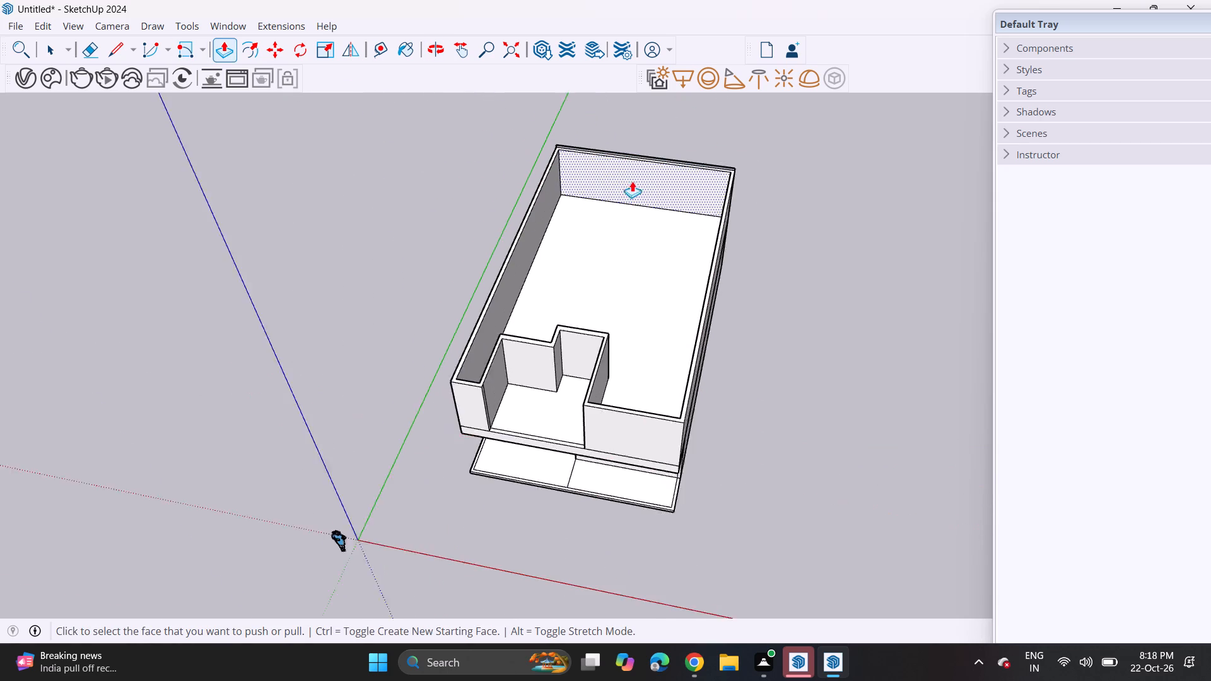
pyautogui.scroll(3, 632, 181)
pyautogui.click(643, 149)
pyautogui.scroll(-7, 592, 255)
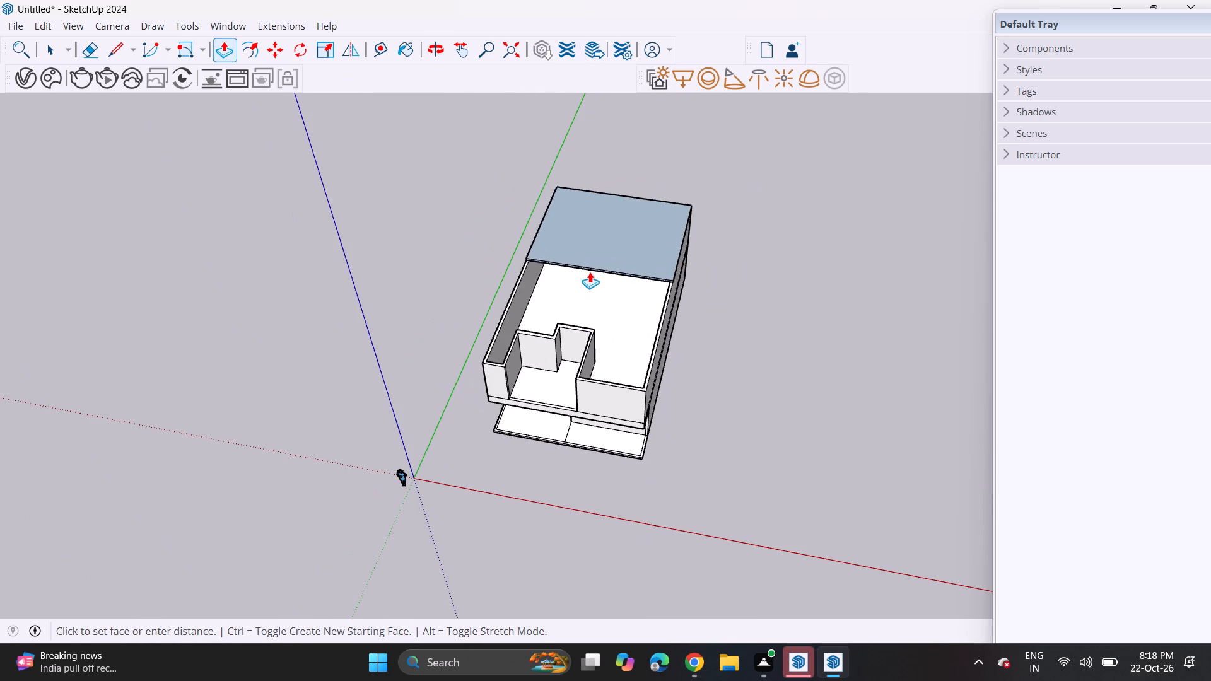
pyautogui.click(594, 336)
# Draw a short line across the roof slab's front edge where the wall between balcony and front room meets it.
pyautogui.scroll(6, 585, 314)
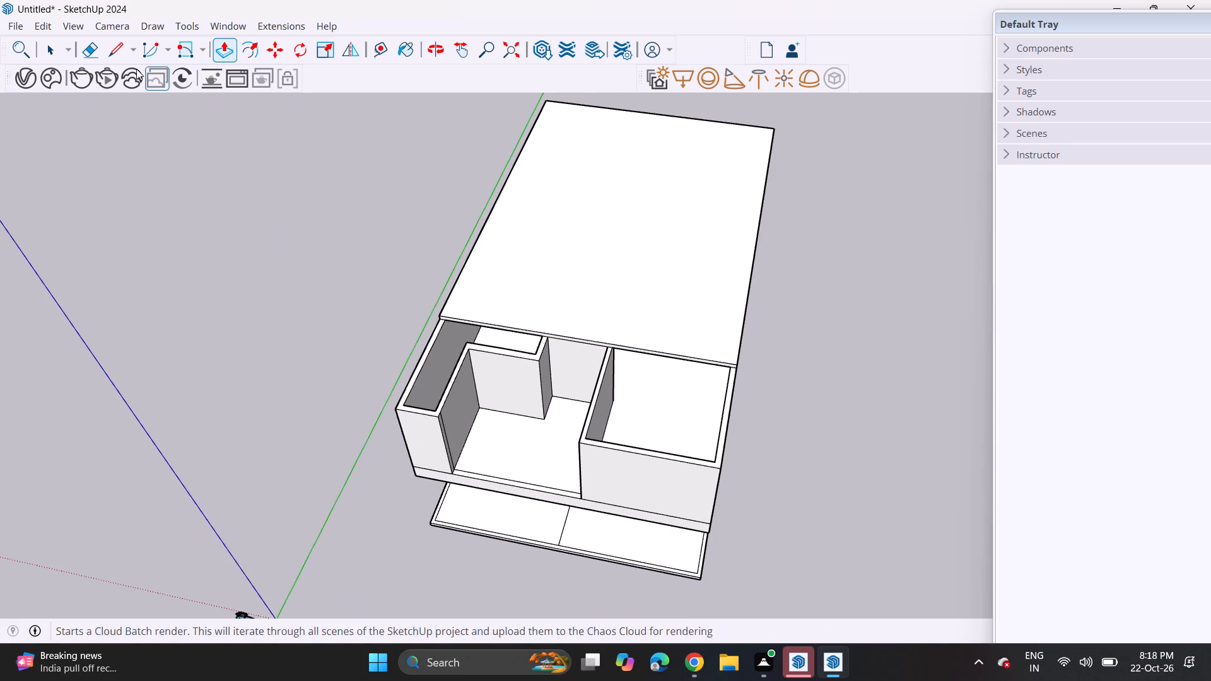
pyautogui.click(112, 54)
pyautogui.scroll(18, 620, 329)
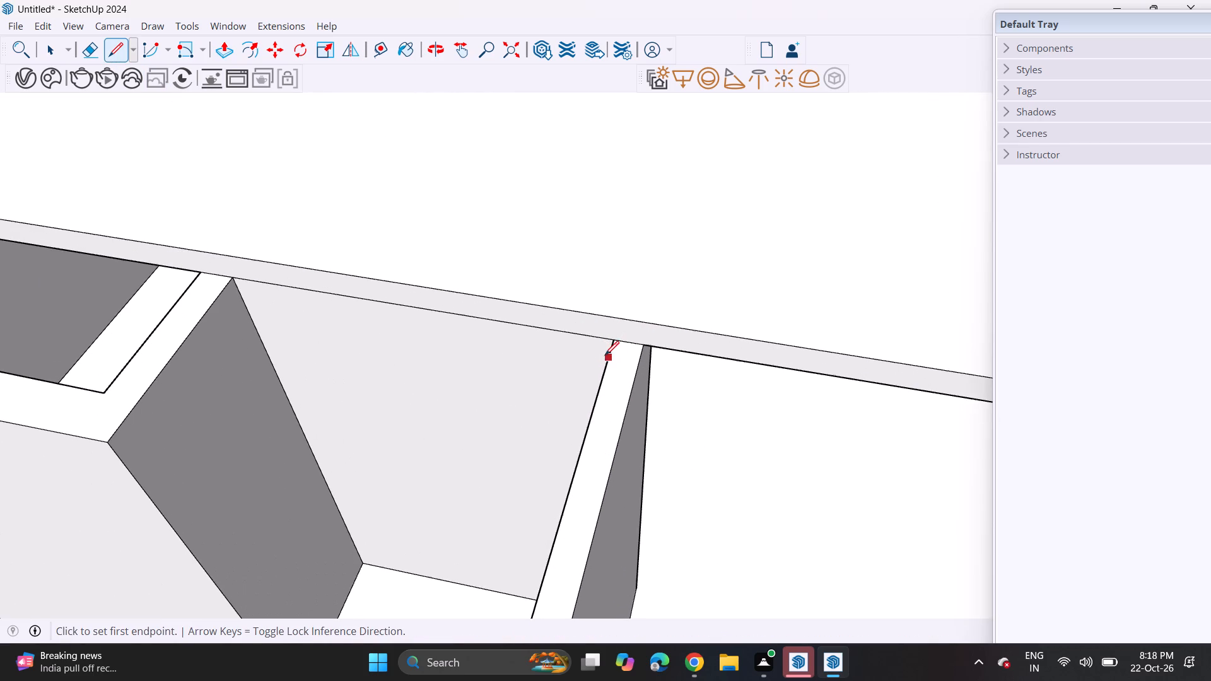
pyautogui.click(612, 342)
pyautogui.click(617, 319)
pyautogui.scroll(-4, 599, 340)
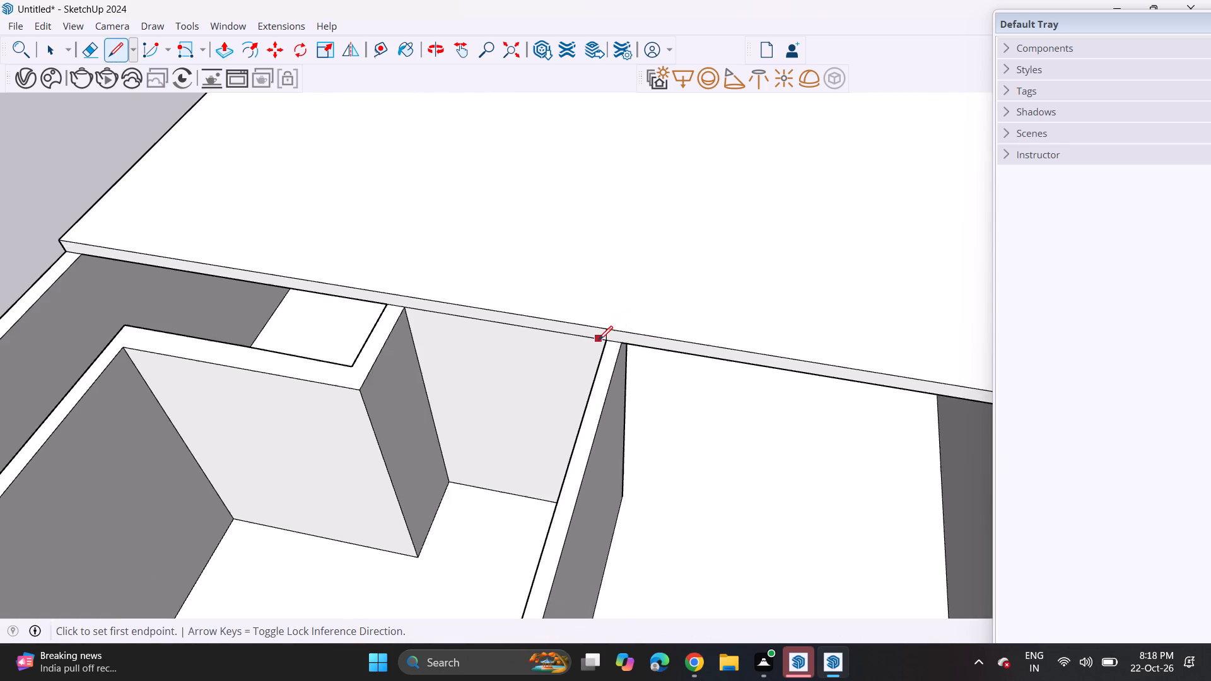
pyautogui.scroll(-14, 599, 340)
# Push/Pull the balcony-side section of the slab's front edge forward to the building's front, leaving the front room open.
pyautogui.click(221, 48)
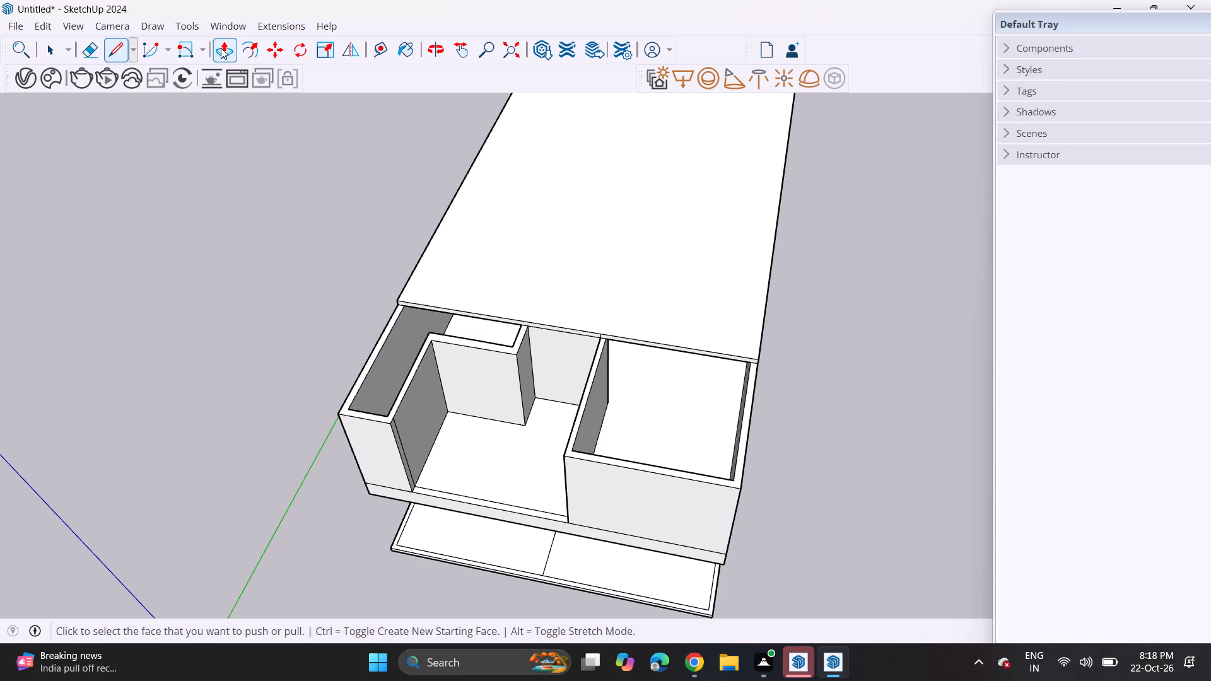
pyautogui.click(438, 308)
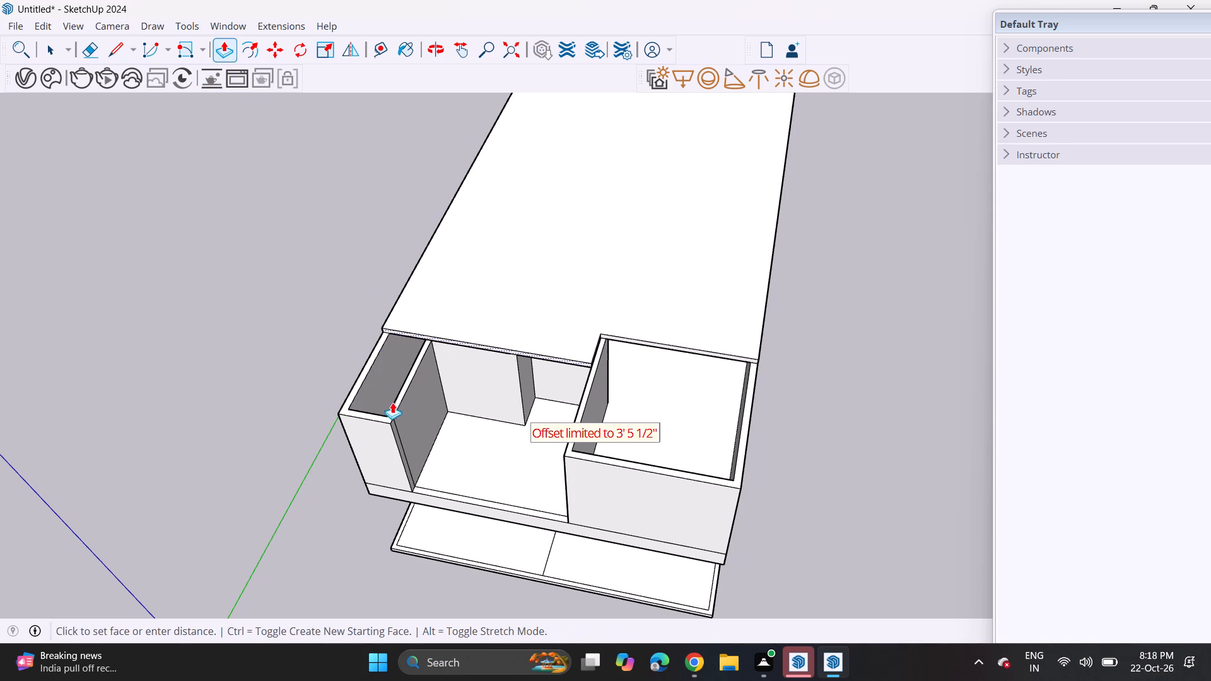
pyautogui.click(379, 429)
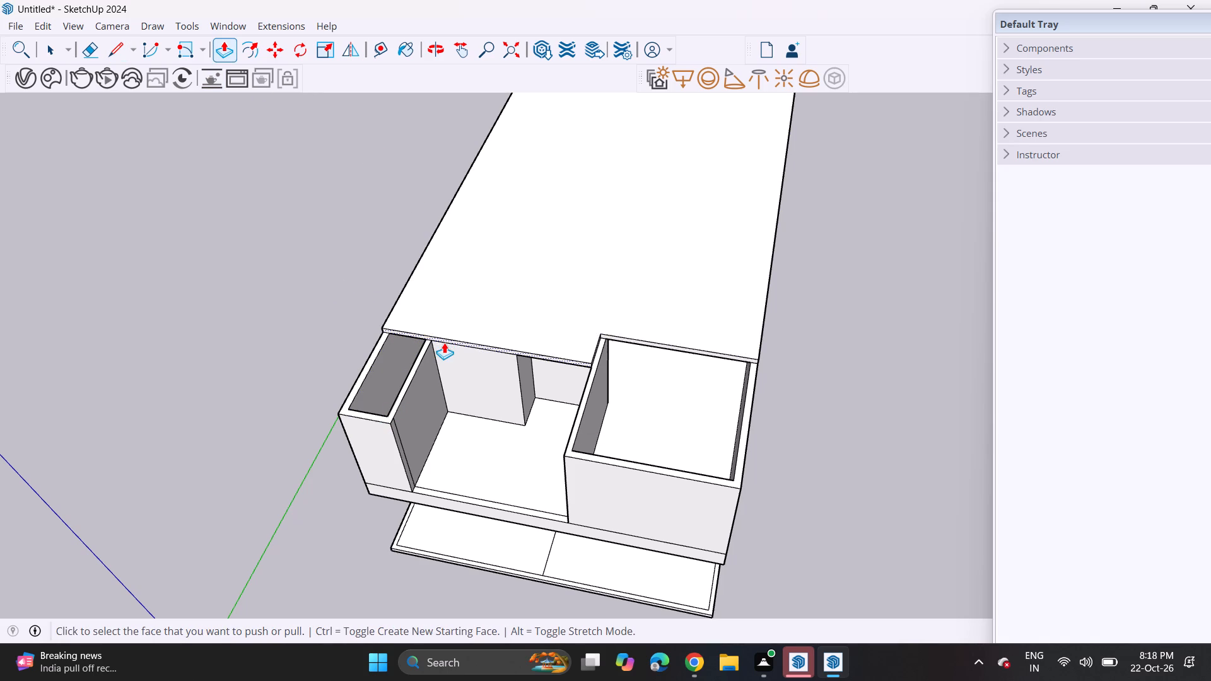
pyautogui.click(444, 342)
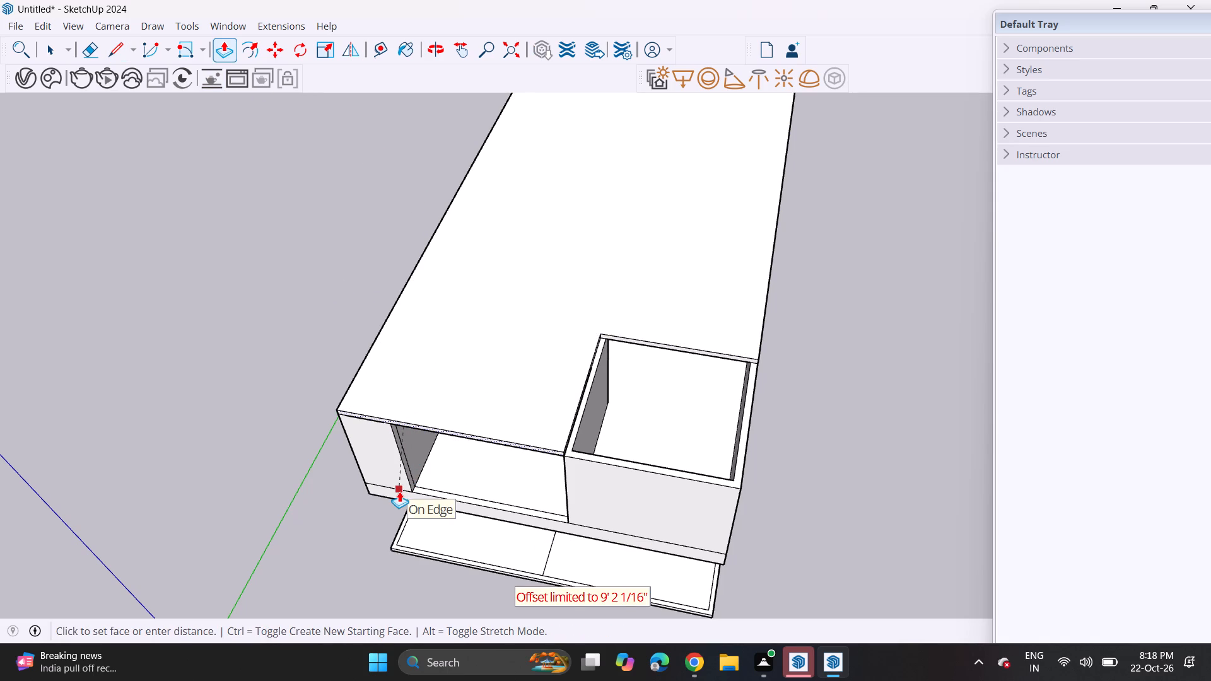
pyautogui.click(399, 491)
# Draw a stepped outline on the roof slab above the balcony, from its front edge to the open room's inner corner.
pyautogui.moveTo(484, 439); pyautogui.dragTo(558, 264, button='middle')
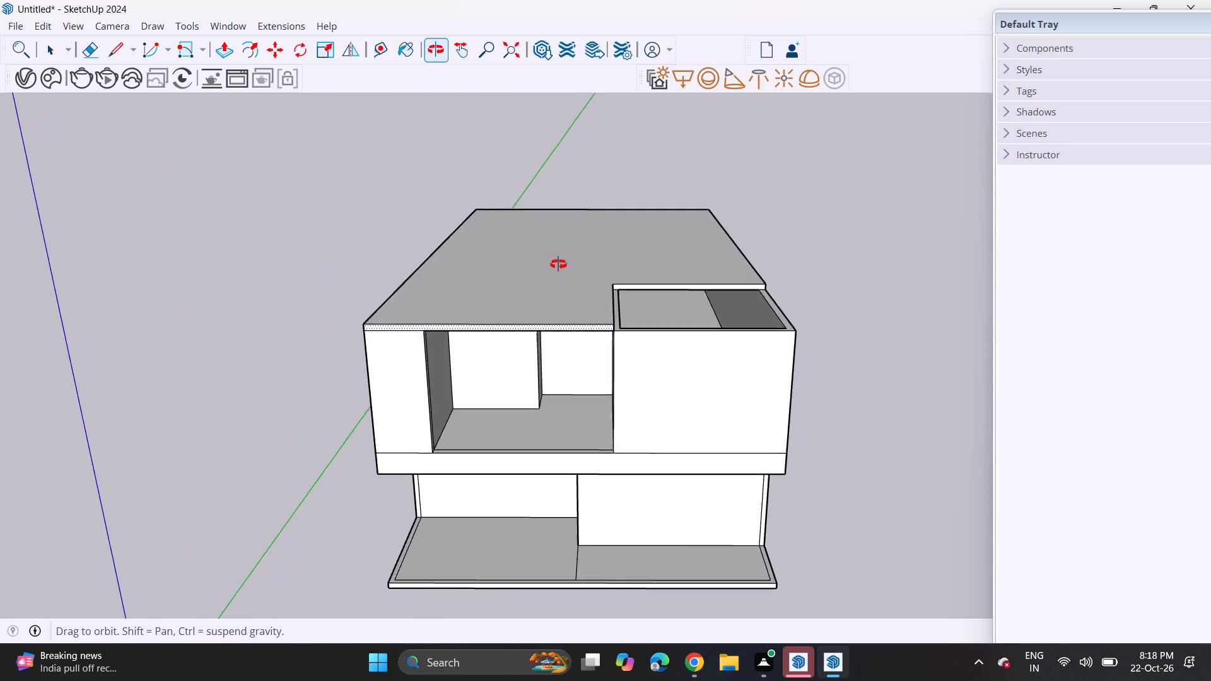
pyautogui.moveTo(558, 264); pyautogui.dragTo(586, 238, button='middle')
pyautogui.click(115, 47)
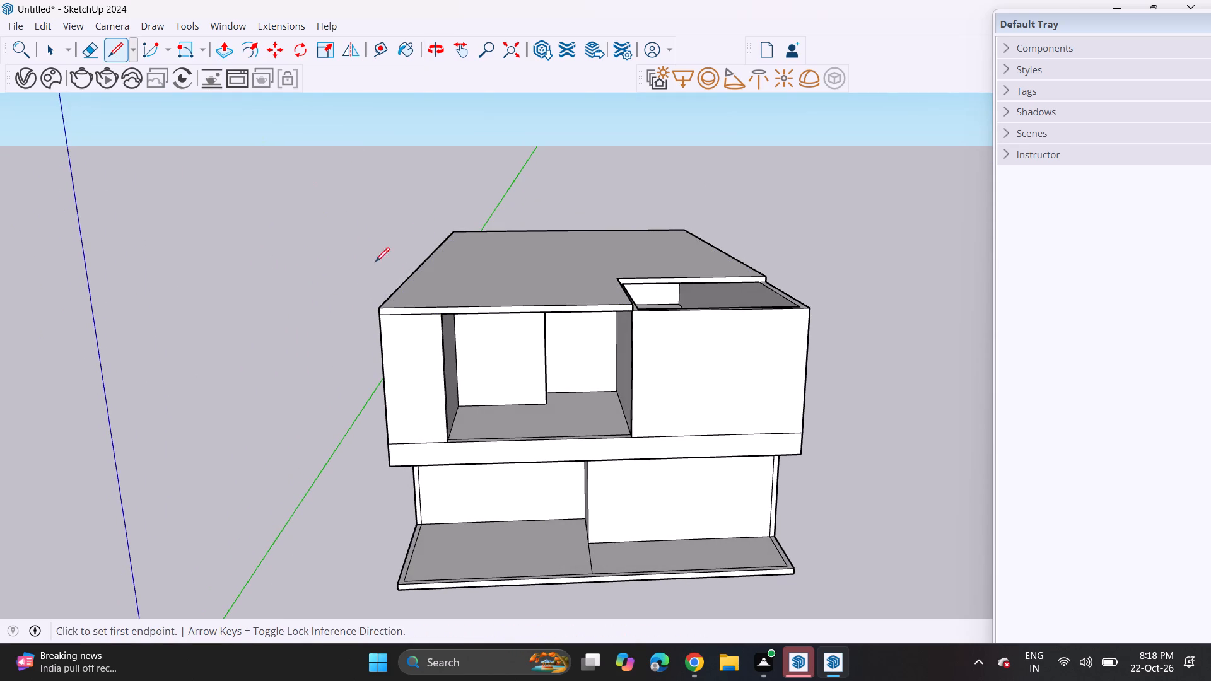
pyautogui.scroll(1, 452, 323)
pyautogui.click(438, 301)
pyautogui.moveTo(462, 276); pyautogui.dragTo(461, 284, button='middle')
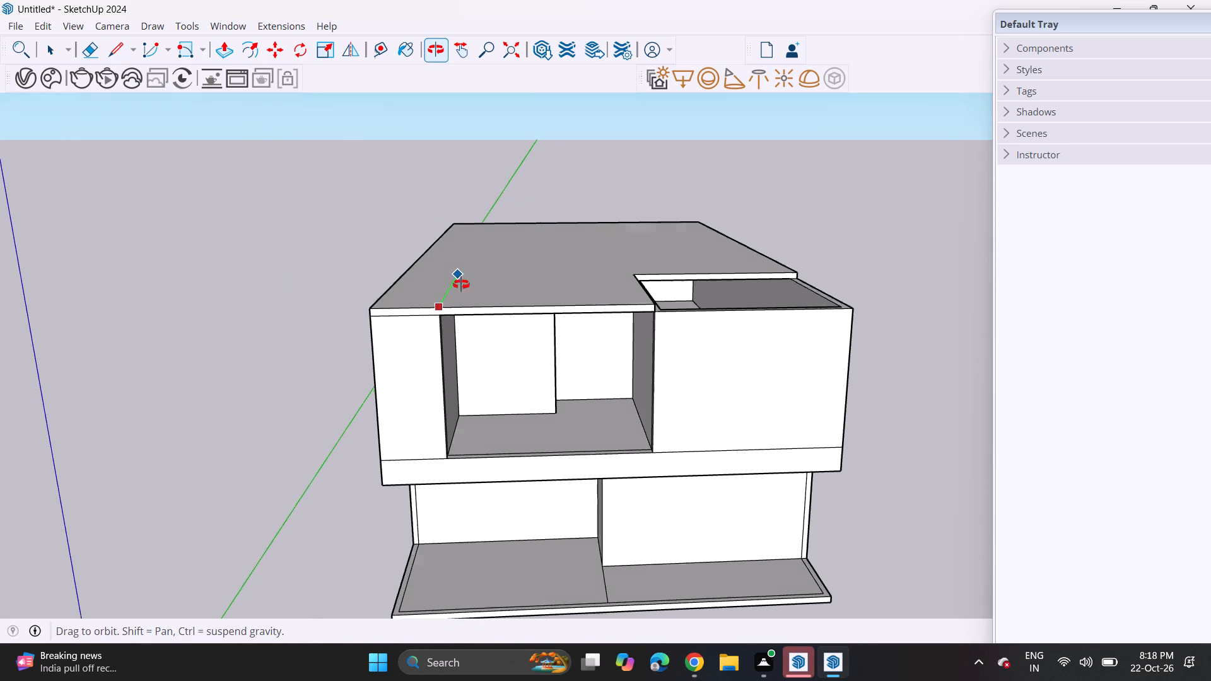
pyautogui.moveTo(461, 284); pyautogui.dragTo(448, 336, button='middle')
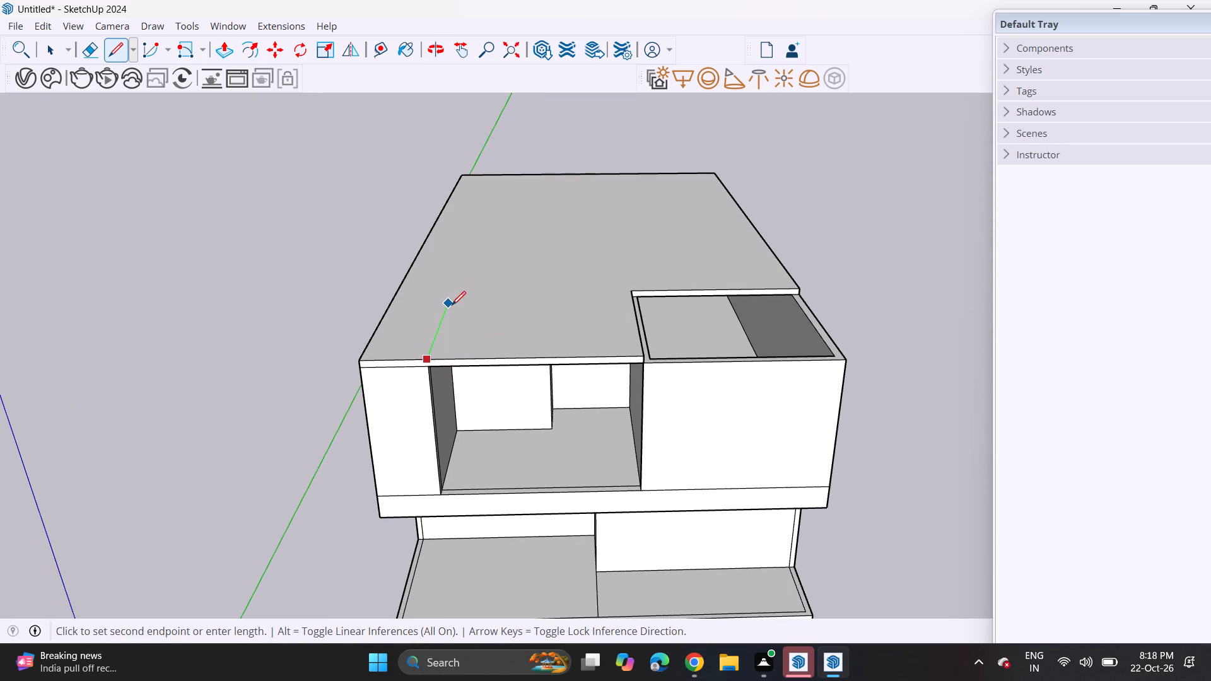
pyautogui.moveTo(460, 300); pyautogui.dragTo(512, 242, button='middle')
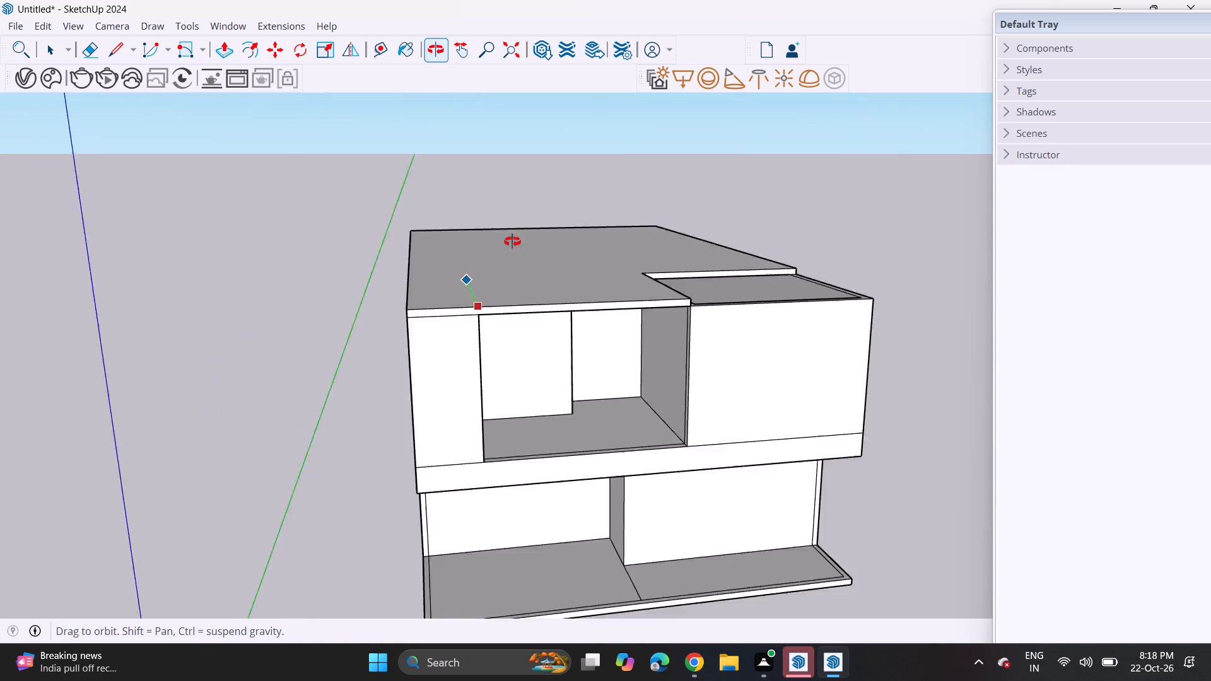
pyautogui.moveTo(512, 242); pyautogui.dragTo(371, 313, button='middle')
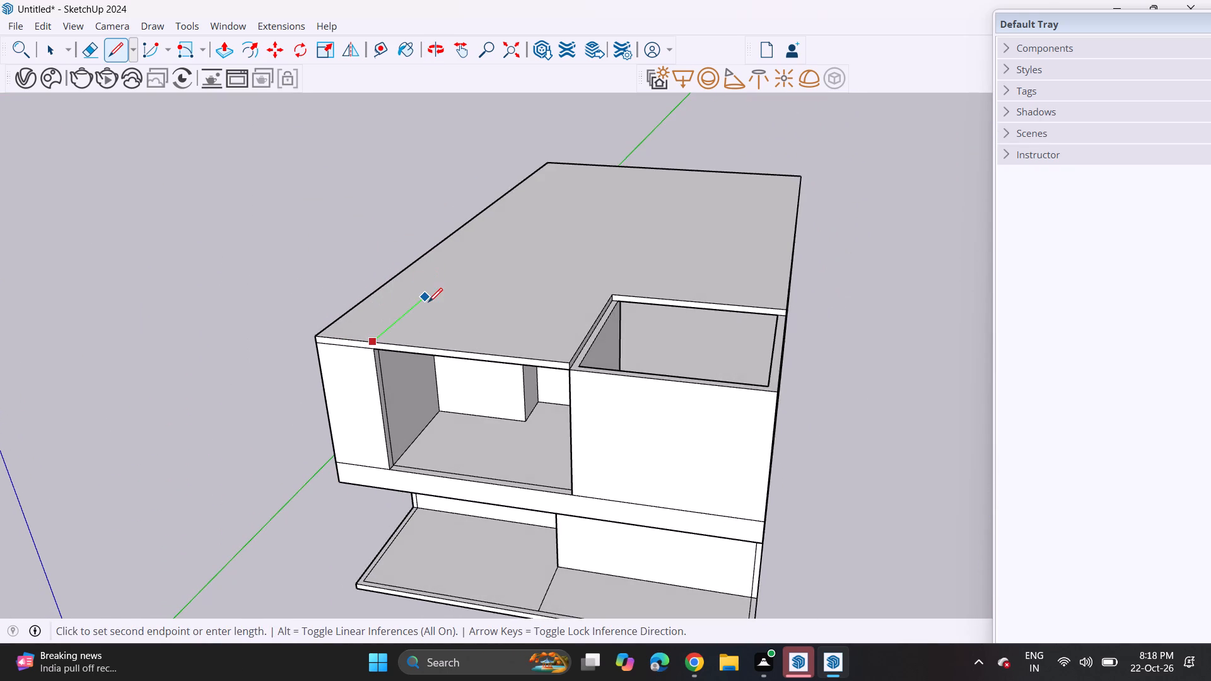
pyautogui.click(430, 303)
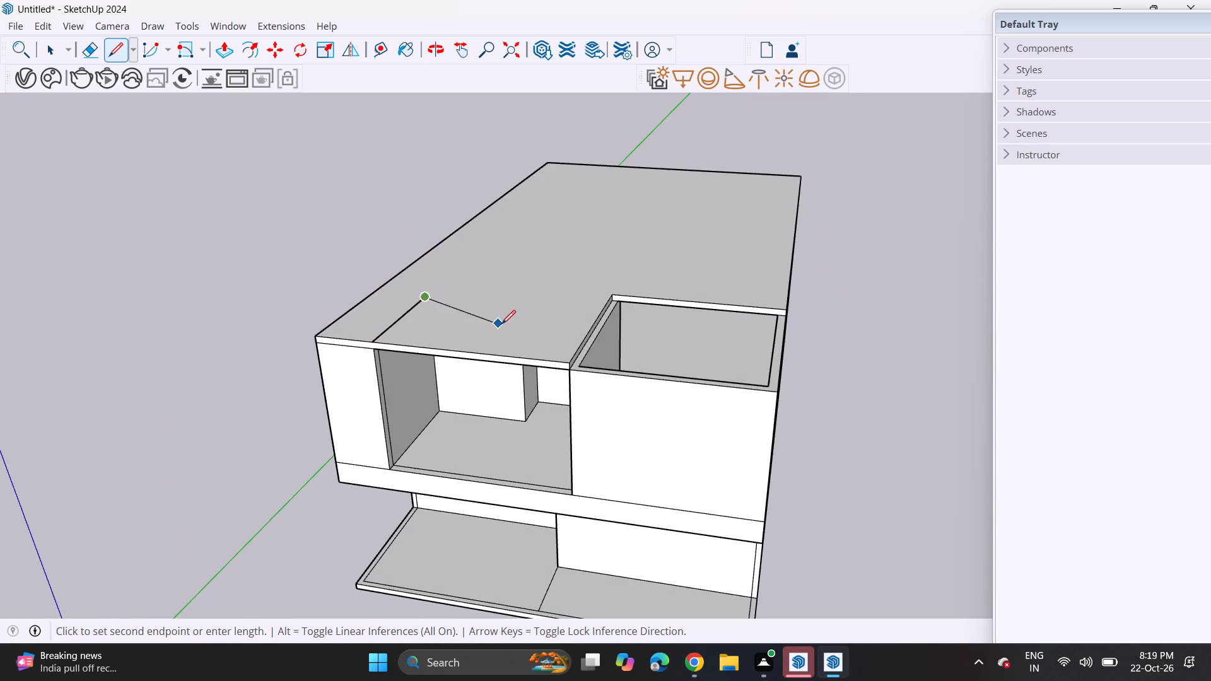
pyautogui.click(527, 307)
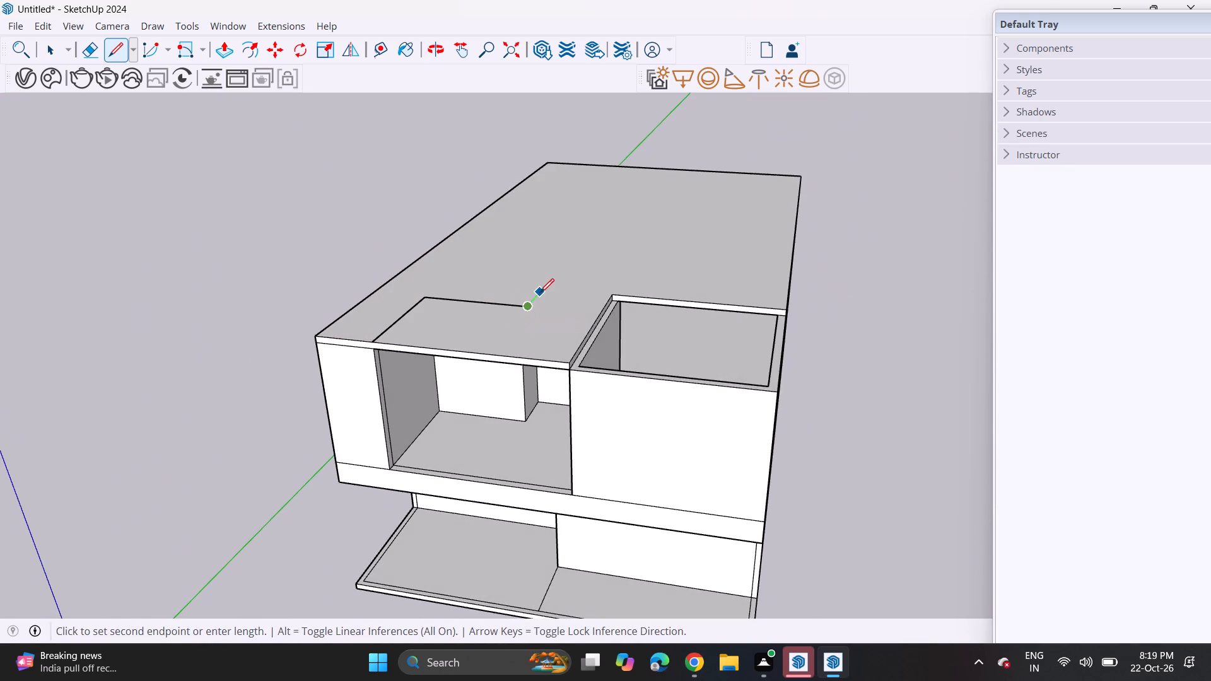
pyautogui.click(544, 288)
pyautogui.click(615, 300)
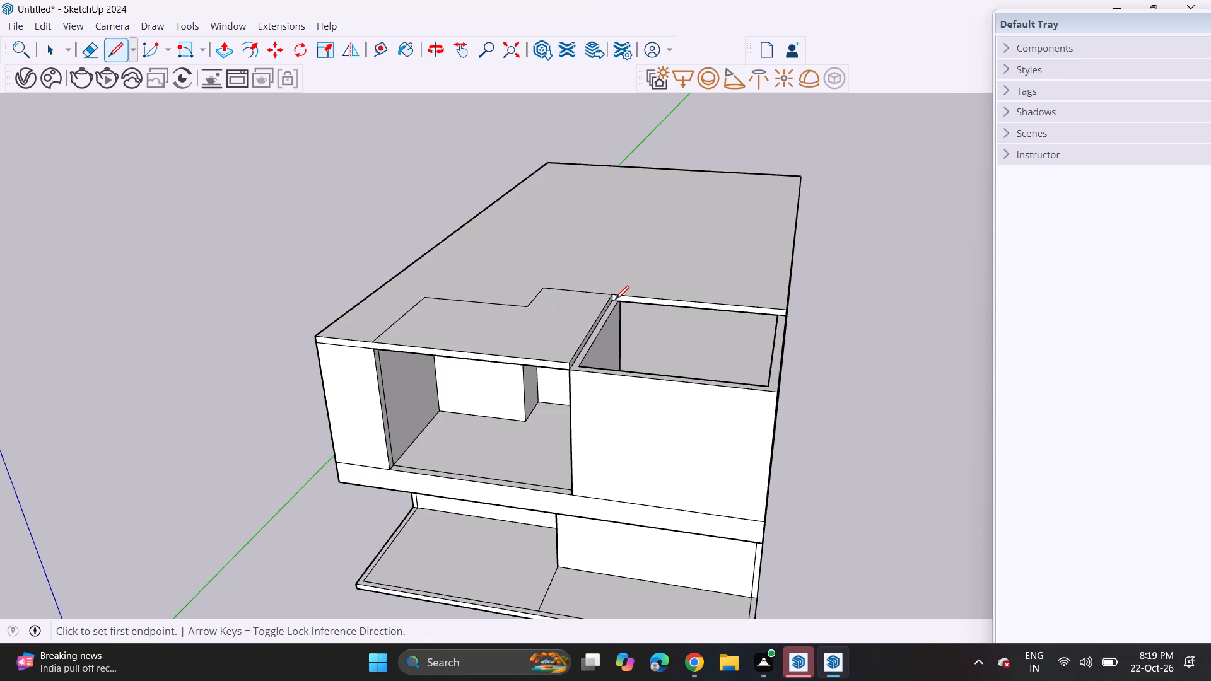
# Offset the main roof face's boundary slightly inward to form a wall-thickness band around the stepped outline.
pyautogui.scroll(-6, 523, 299)
pyautogui.moveTo(511, 292); pyautogui.dragTo(602, 463, button='middle')
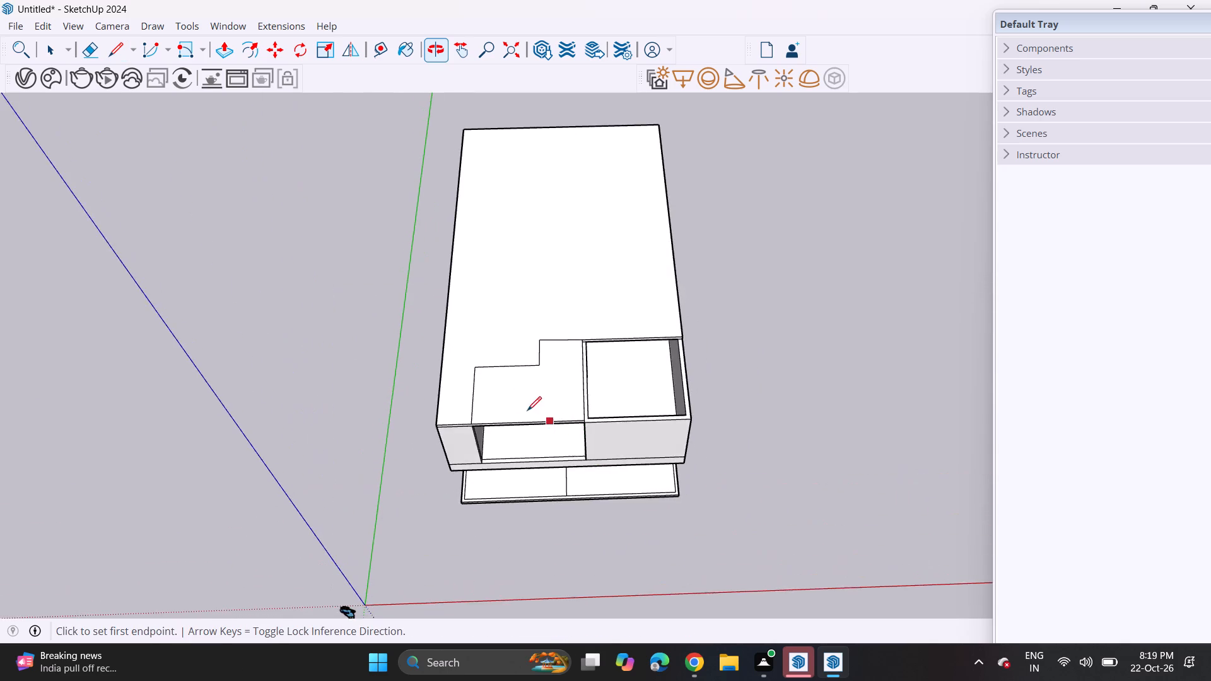
pyautogui.scroll(6, 506, 404)
pyautogui.scroll(4, 435, 409)
pyautogui.scroll(-6, 377, 363)
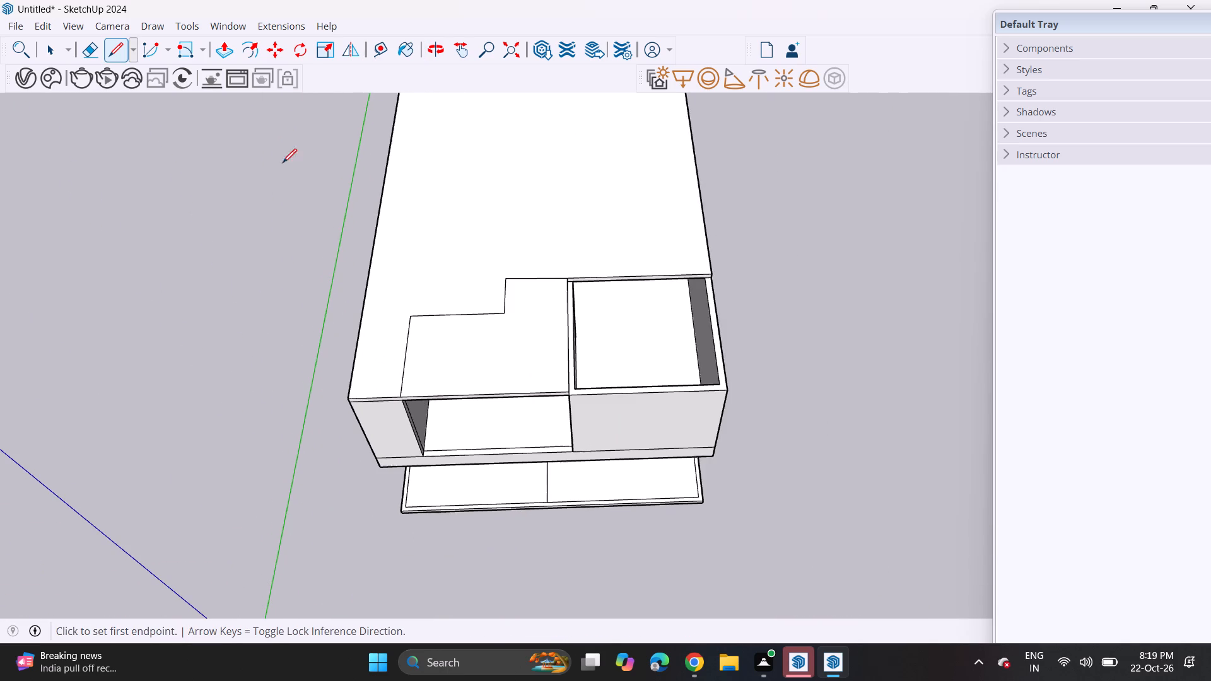
pyautogui.click(249, 49)
pyautogui.click(387, 221)
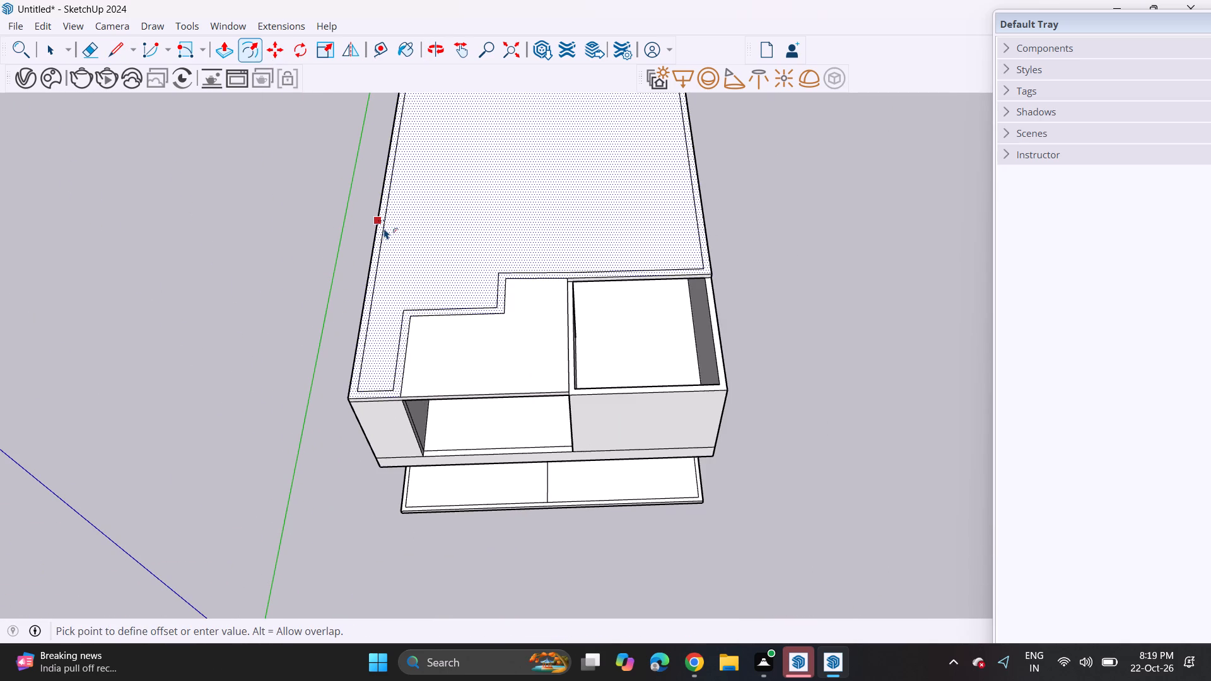
pyautogui.click(384, 228)
# Push/Pull the offset band up 10' to raise the top-floor walls.
pyautogui.click(228, 50)
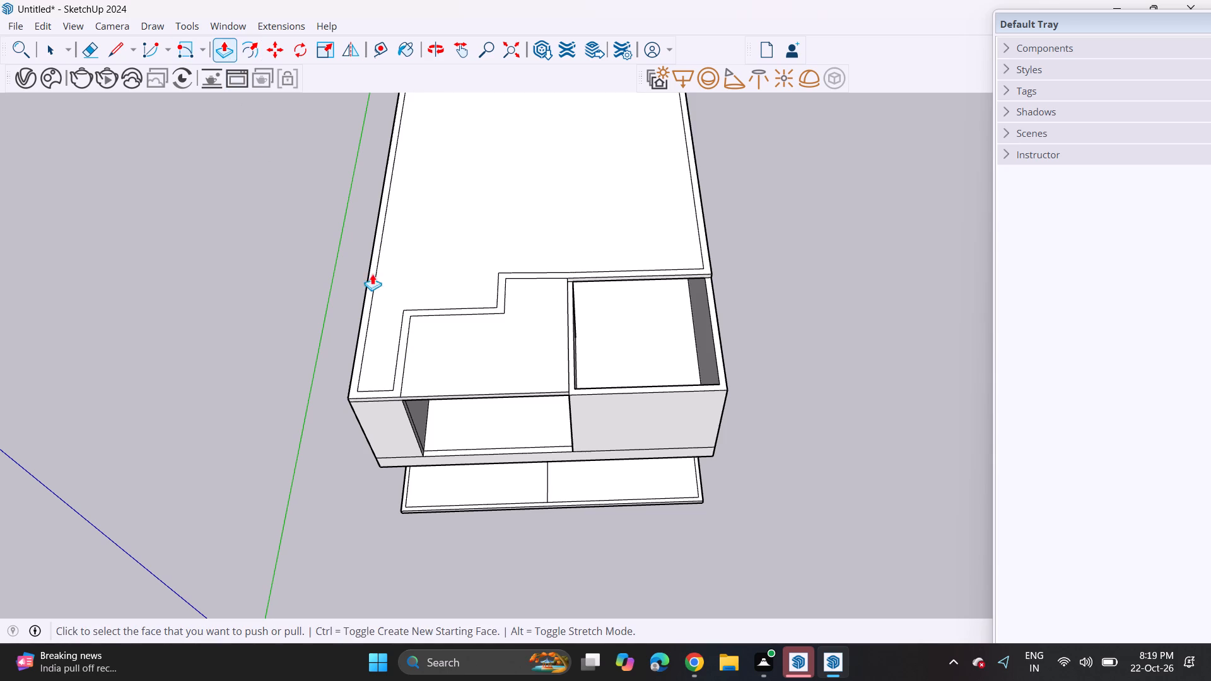
pyautogui.click(392, 392)
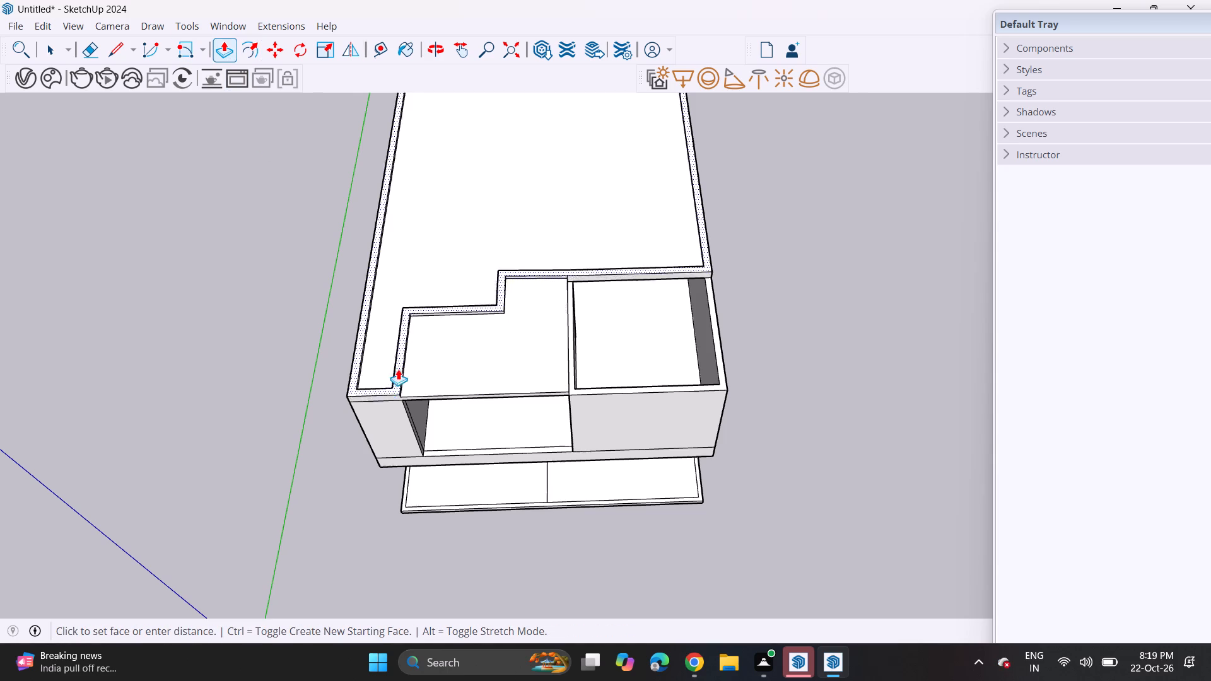
pyautogui.write("10'")
pyautogui.press('Return')
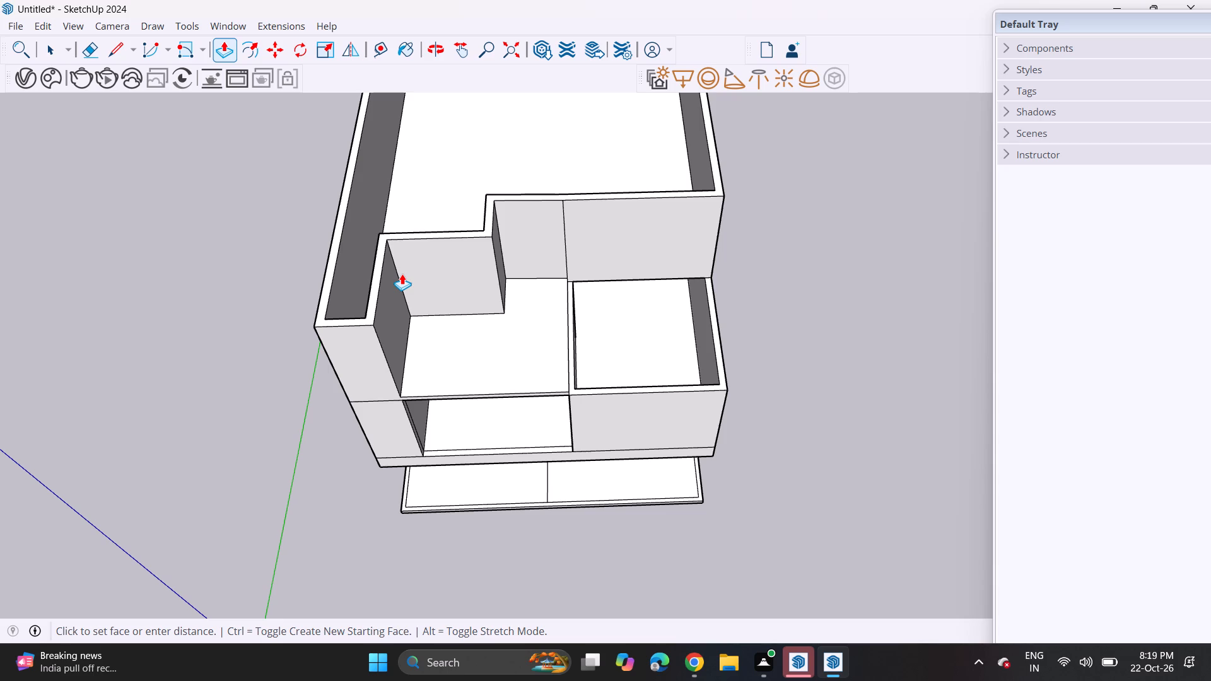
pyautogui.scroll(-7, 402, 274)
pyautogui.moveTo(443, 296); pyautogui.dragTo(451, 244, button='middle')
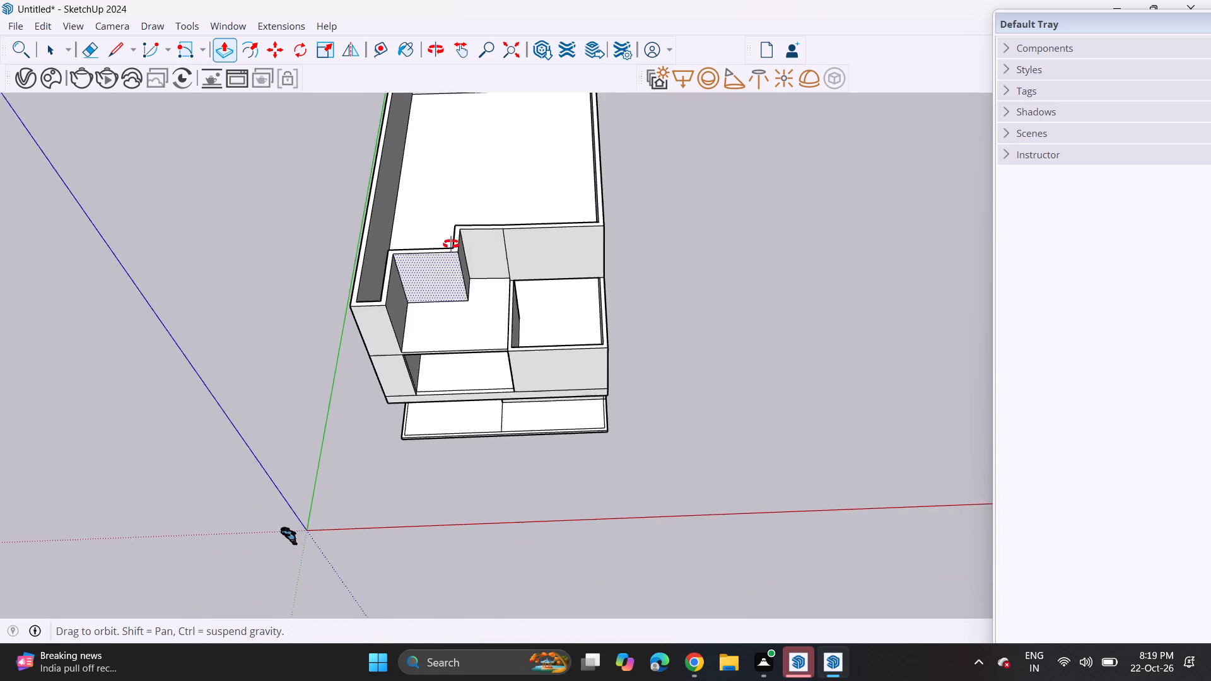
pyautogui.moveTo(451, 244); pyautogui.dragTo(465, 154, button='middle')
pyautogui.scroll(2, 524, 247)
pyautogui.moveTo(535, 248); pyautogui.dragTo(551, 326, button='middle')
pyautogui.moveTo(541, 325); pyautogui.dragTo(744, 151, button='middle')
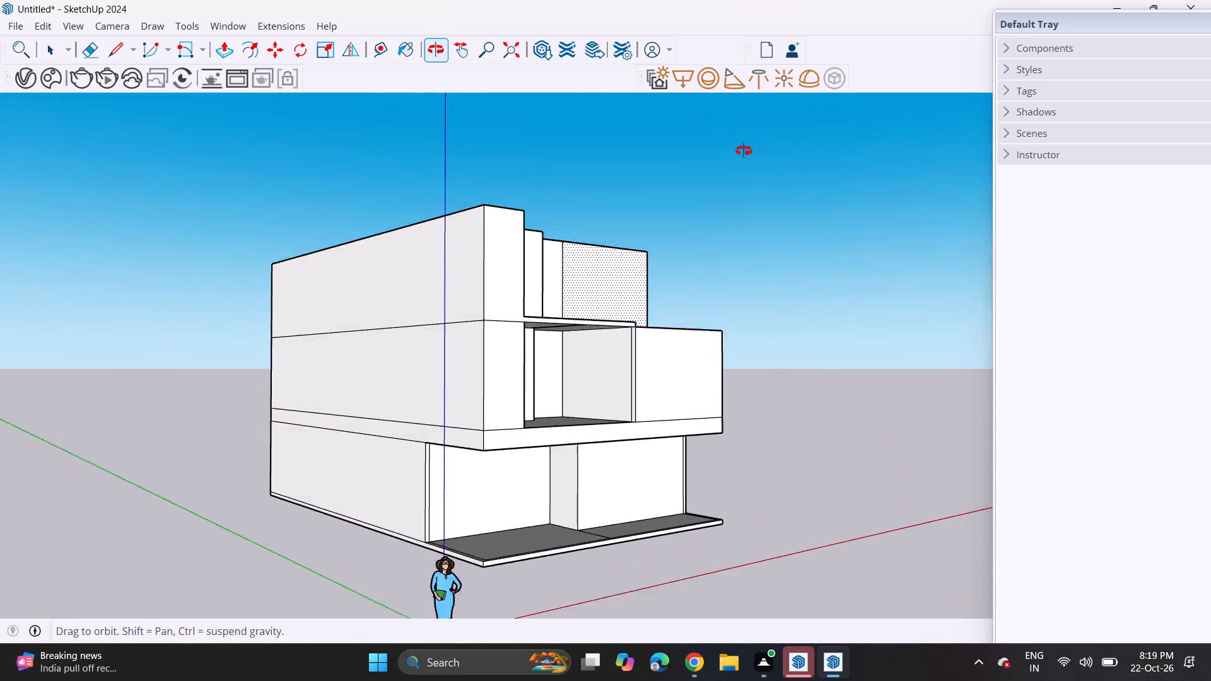
# Push/Pull the front room's wall band up level with the tops of the top-floor walls.
pyautogui.moveTo(744, 151); pyautogui.dragTo(490, 395, button='middle')
pyautogui.scroll(5, 558, 294)
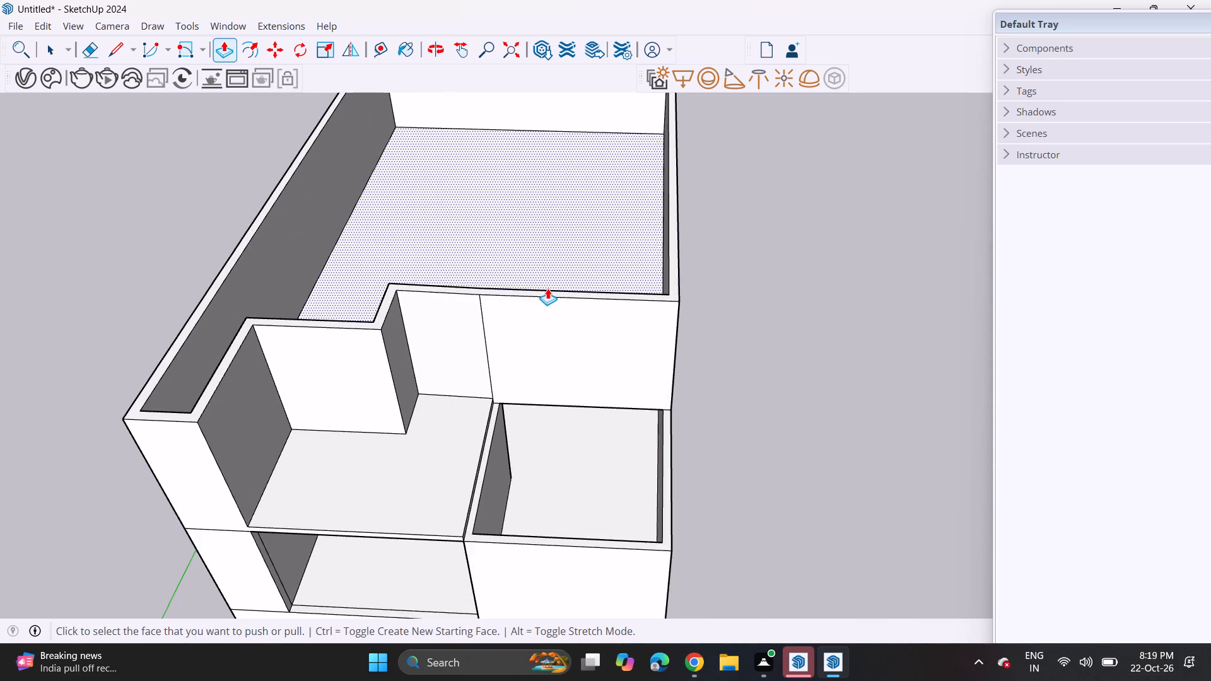
pyautogui.scroll(1, 544, 288)
pyautogui.moveTo(580, 243); pyautogui.dragTo(684, 143, button='middle')
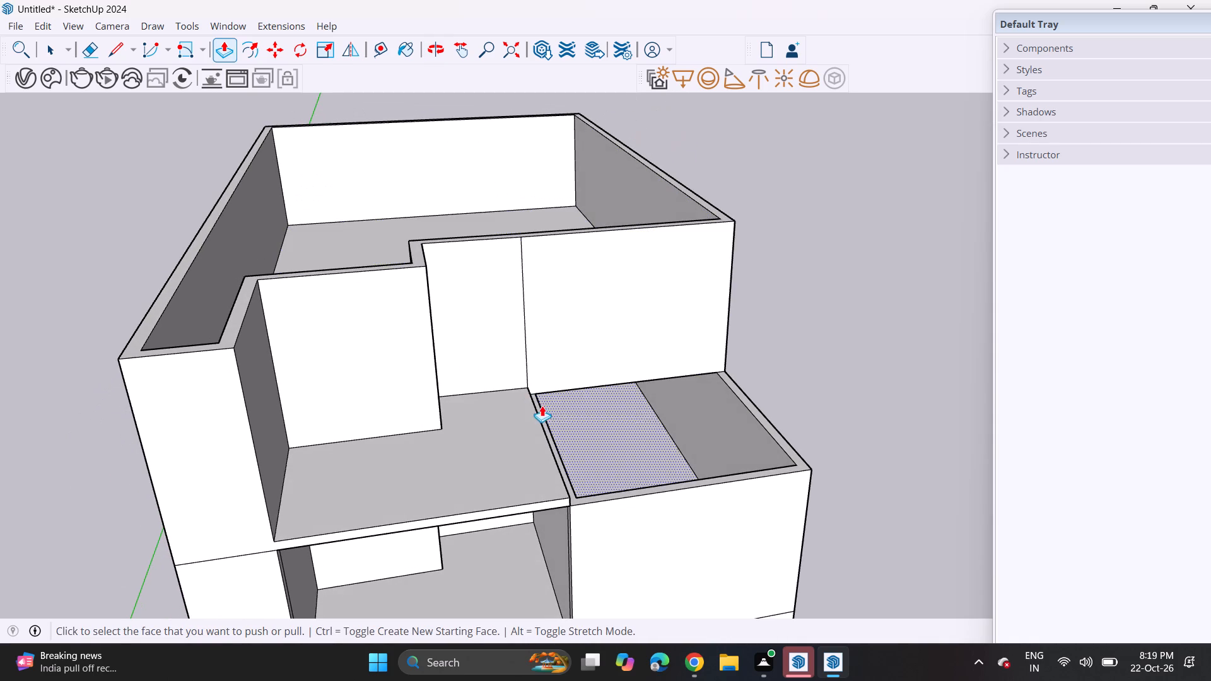
pyautogui.click(542, 416)
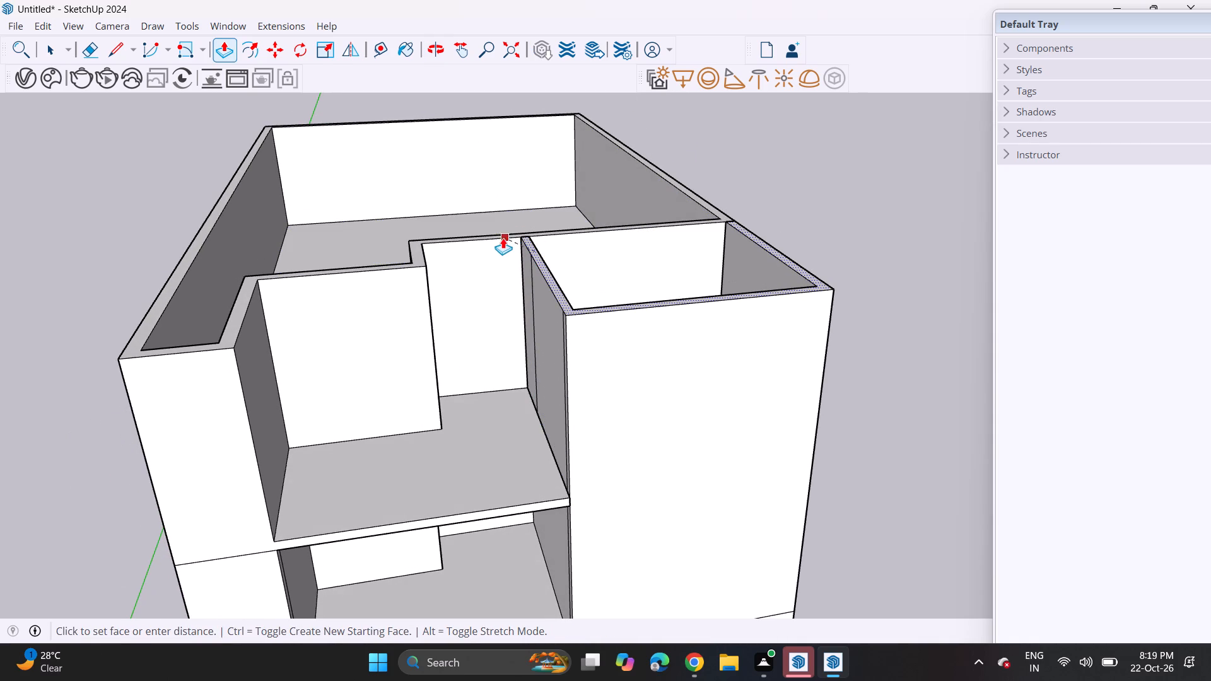
pyautogui.click(502, 238)
# Examine the front elevation and the tops of the upper-floor walls from several angles.
pyautogui.moveTo(542, 301); pyautogui.dragTo(503, 203, button='middle')
pyautogui.scroll(1, 518, 265)
pyautogui.scroll(-6, 489, 221)
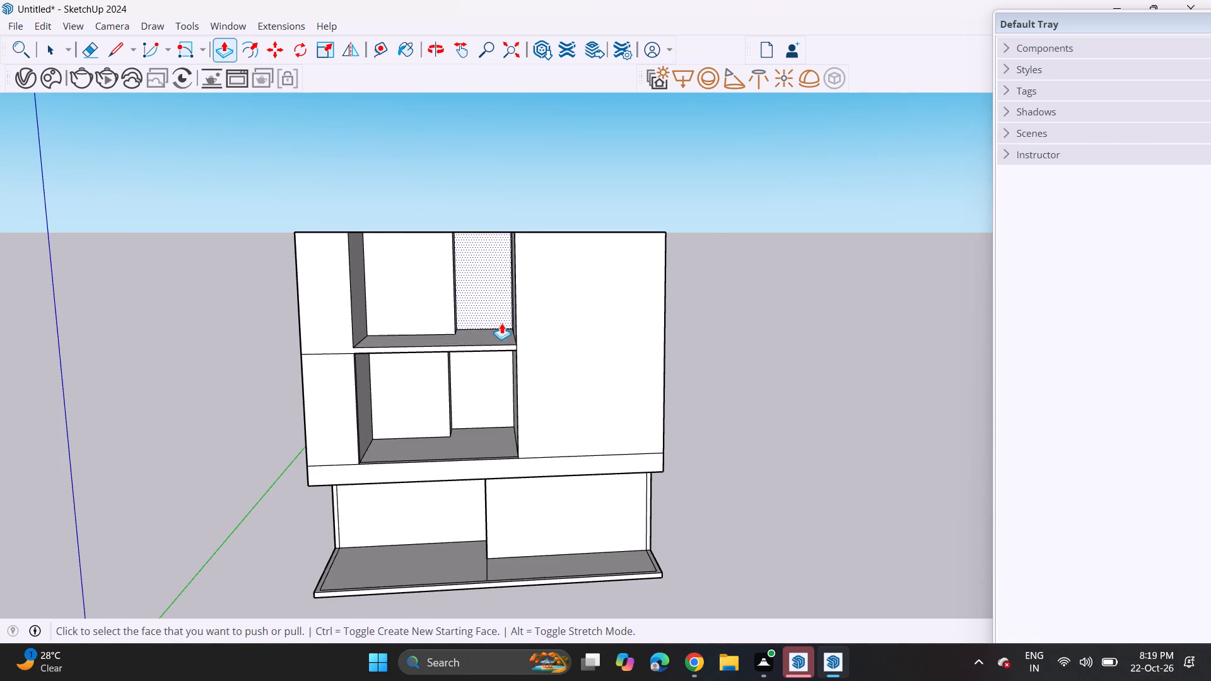
pyautogui.moveTo(501, 323); pyautogui.dragTo(495, 308, button='middle')
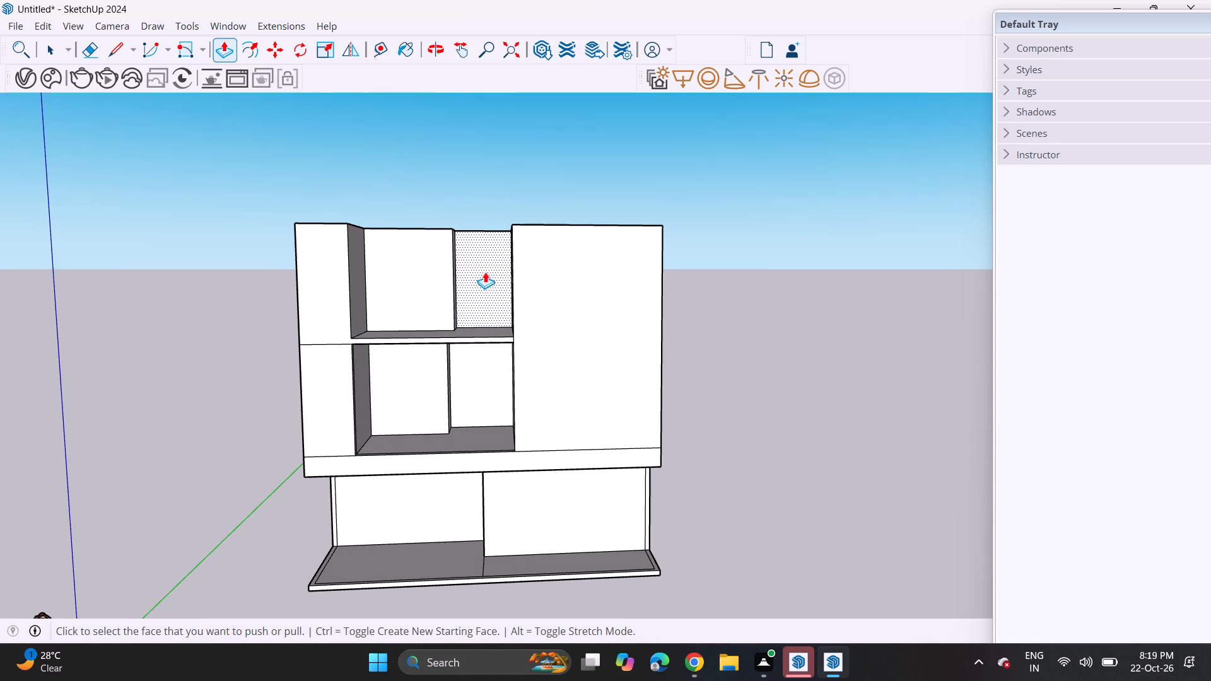
pyautogui.scroll(-3, 481, 272)
pyautogui.moveTo(440, 221); pyautogui.dragTo(455, 248, button='middle')
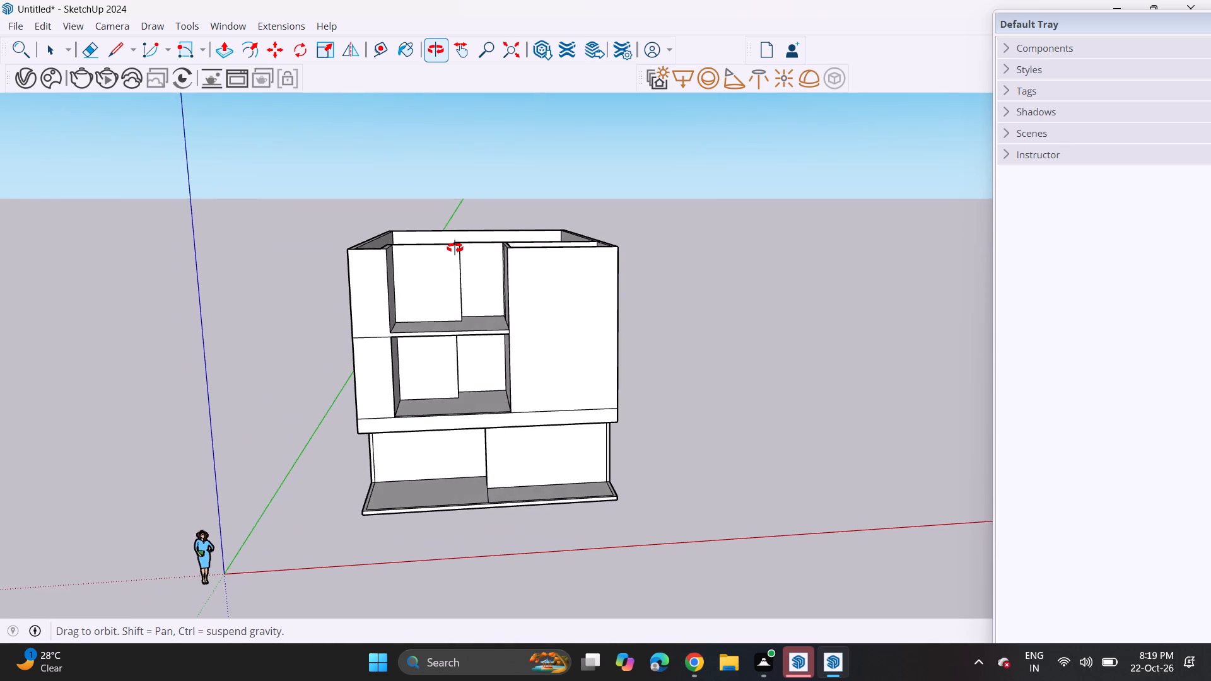
pyautogui.moveTo(455, 248); pyautogui.dragTo(418, 241, button='middle')
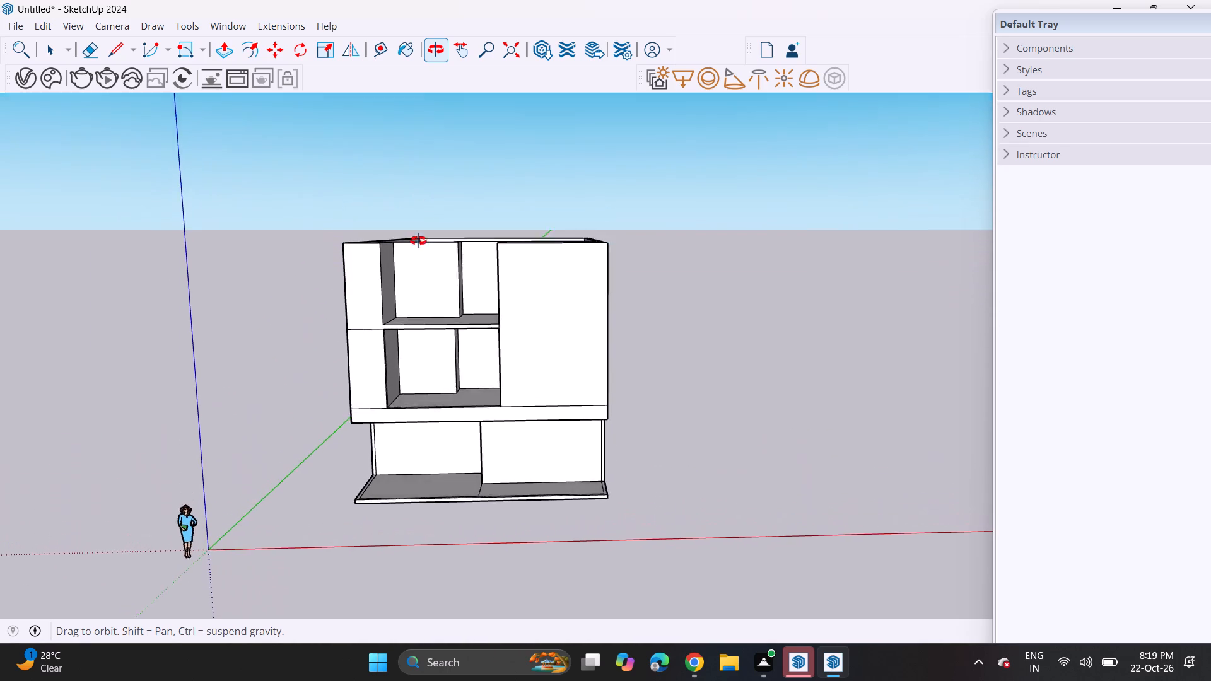
pyautogui.moveTo(418, 241); pyautogui.dragTo(371, 311, button='middle')
# Draw an upright rotated rectangle along the rear wall's full top edge, with a height of 6.
pyautogui.scroll(5, 426, 284)
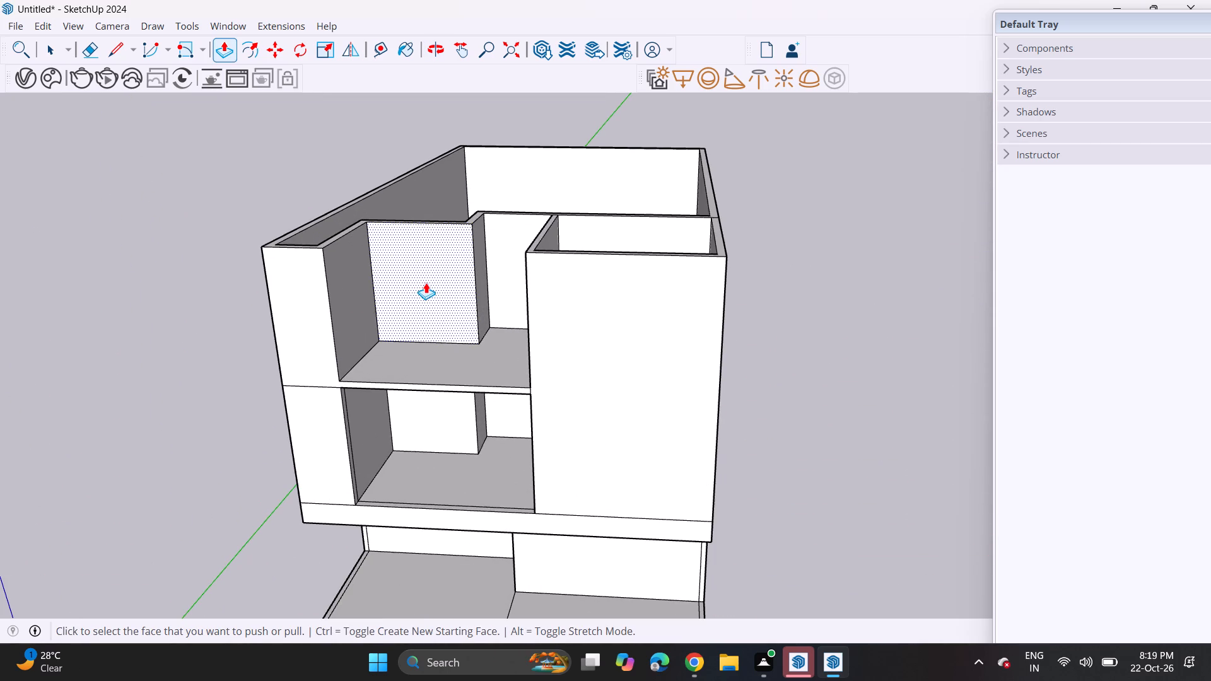
pyautogui.moveTo(462, 185); pyautogui.dragTo(469, 230, button='middle')
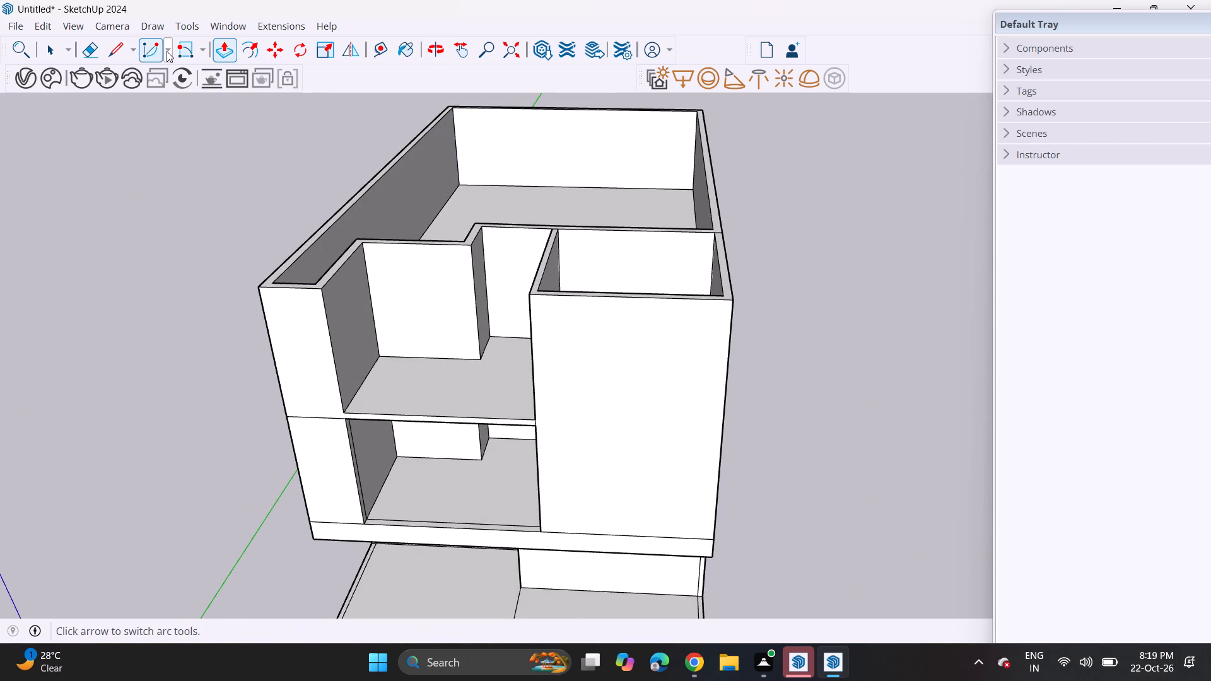
pyautogui.click(167, 51)
pyautogui.click(161, 85)
pyautogui.scroll(-3, 206, 133)
pyautogui.moveTo(261, 141); pyautogui.dragTo(262, 288, button='middle')
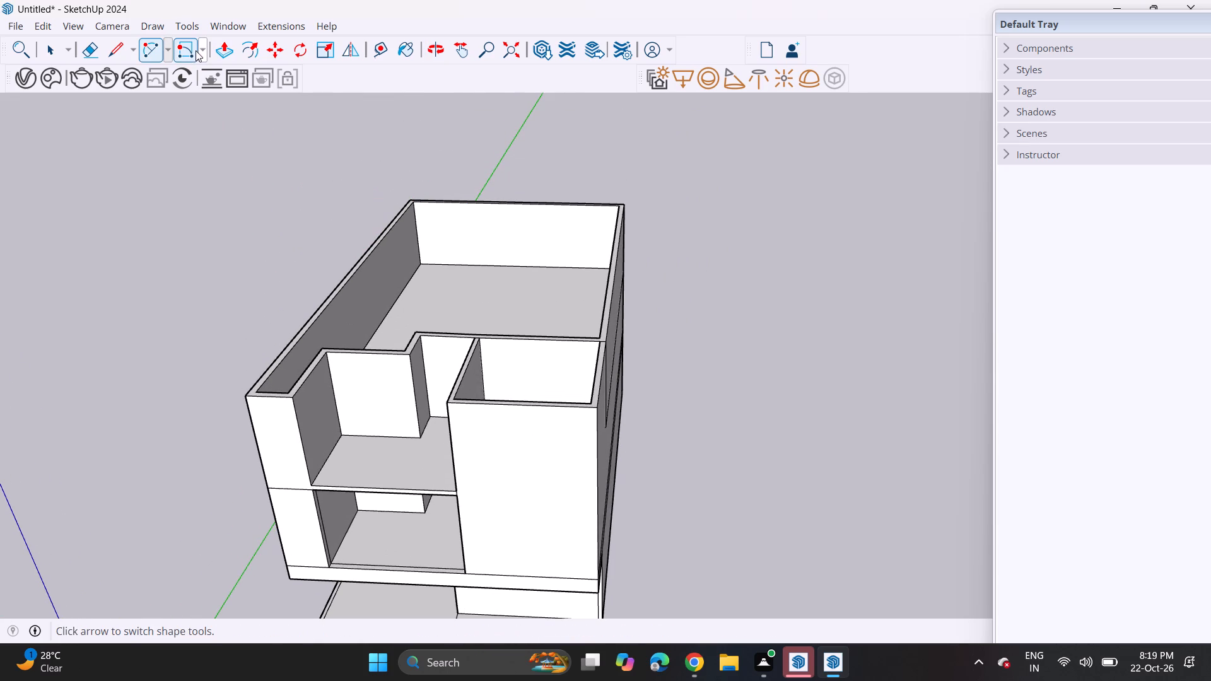
pyautogui.click(197, 50)
pyautogui.click(201, 41)
pyautogui.click(208, 93)
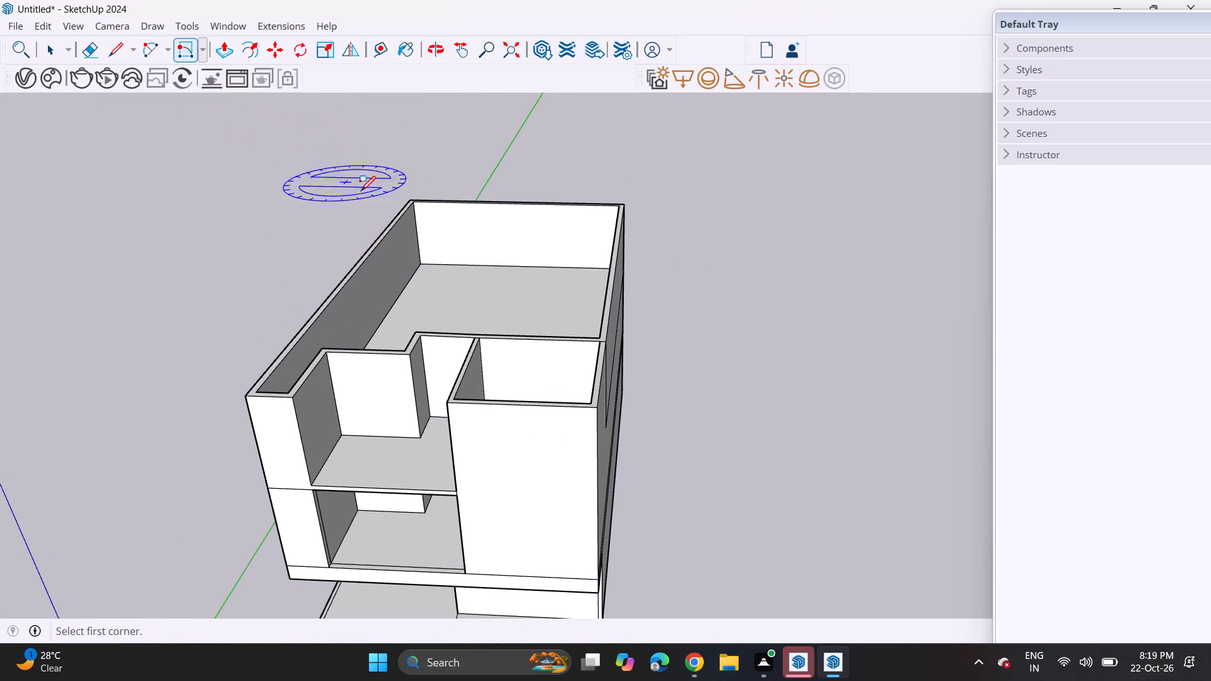
pyautogui.click(403, 202)
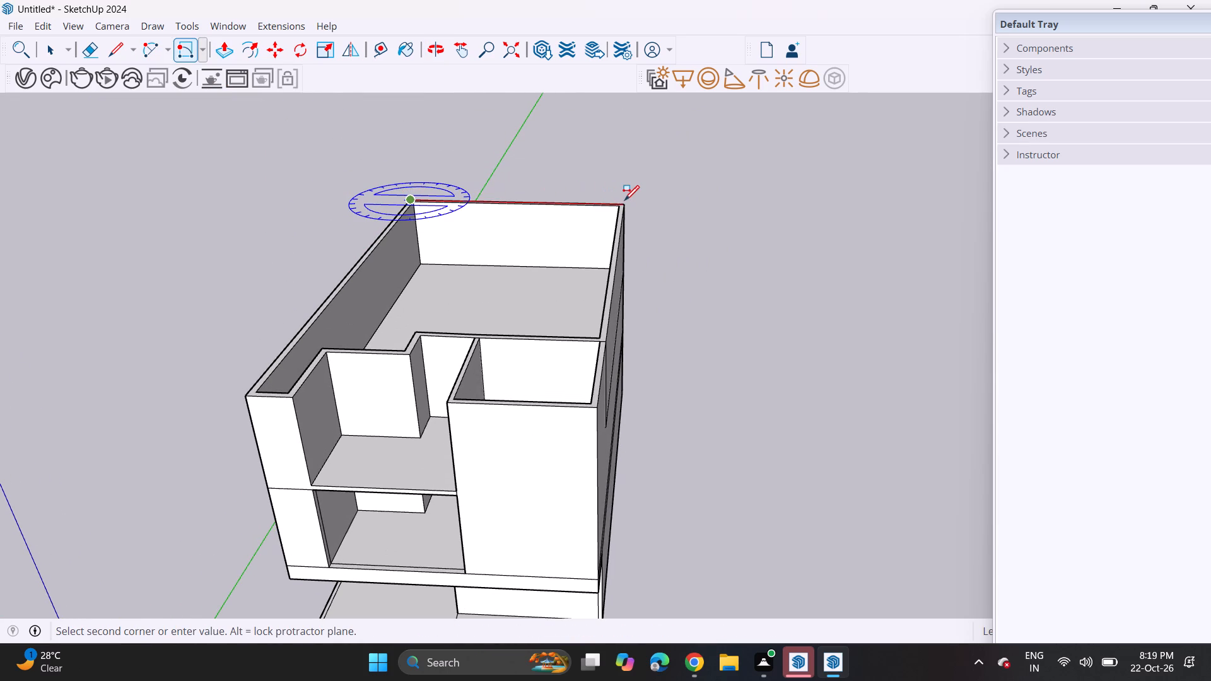
pyautogui.click(628, 204)
pyautogui.press('6')
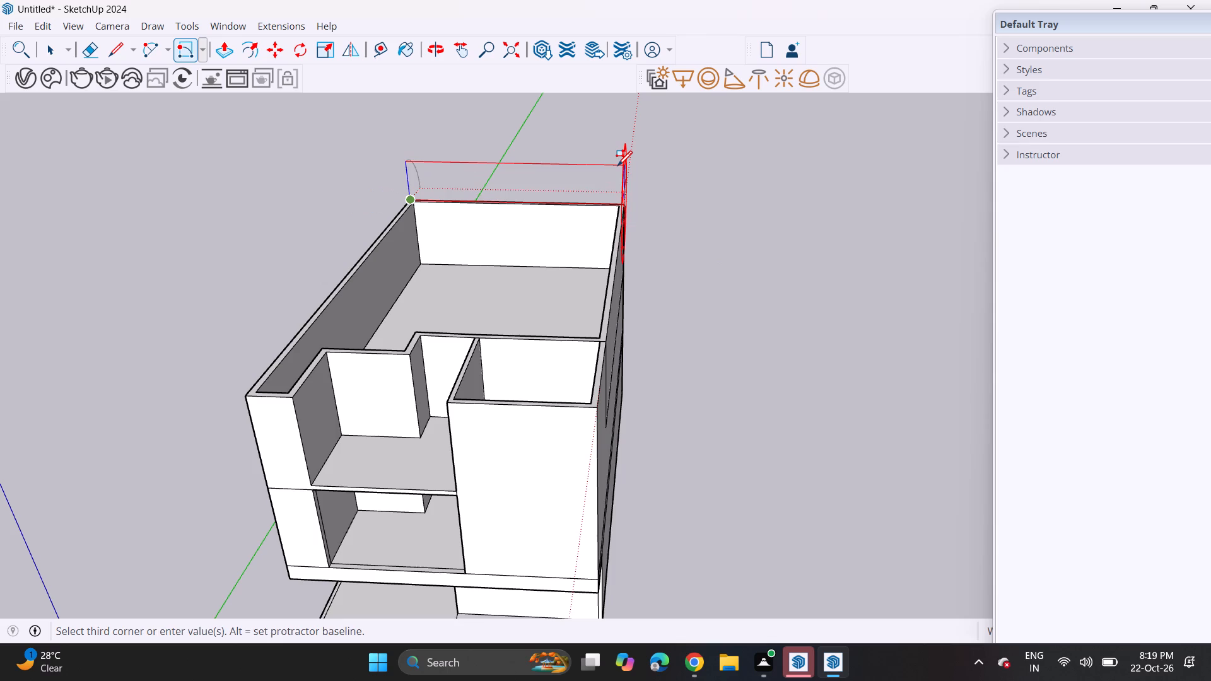
pyautogui.press('Return')
# Push/Pull the thin upright rectangle forward over the top floor to the front room's rear wall corner, forming a roof slab.
pyautogui.click(226, 49)
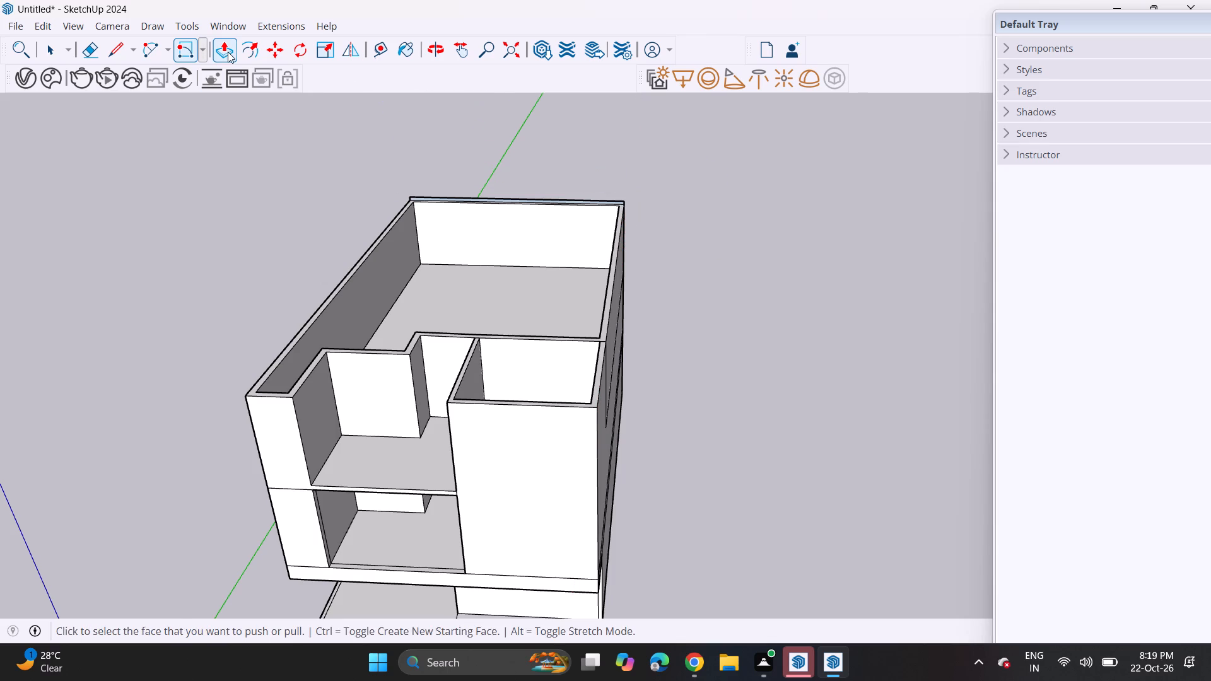
pyautogui.click(426, 198)
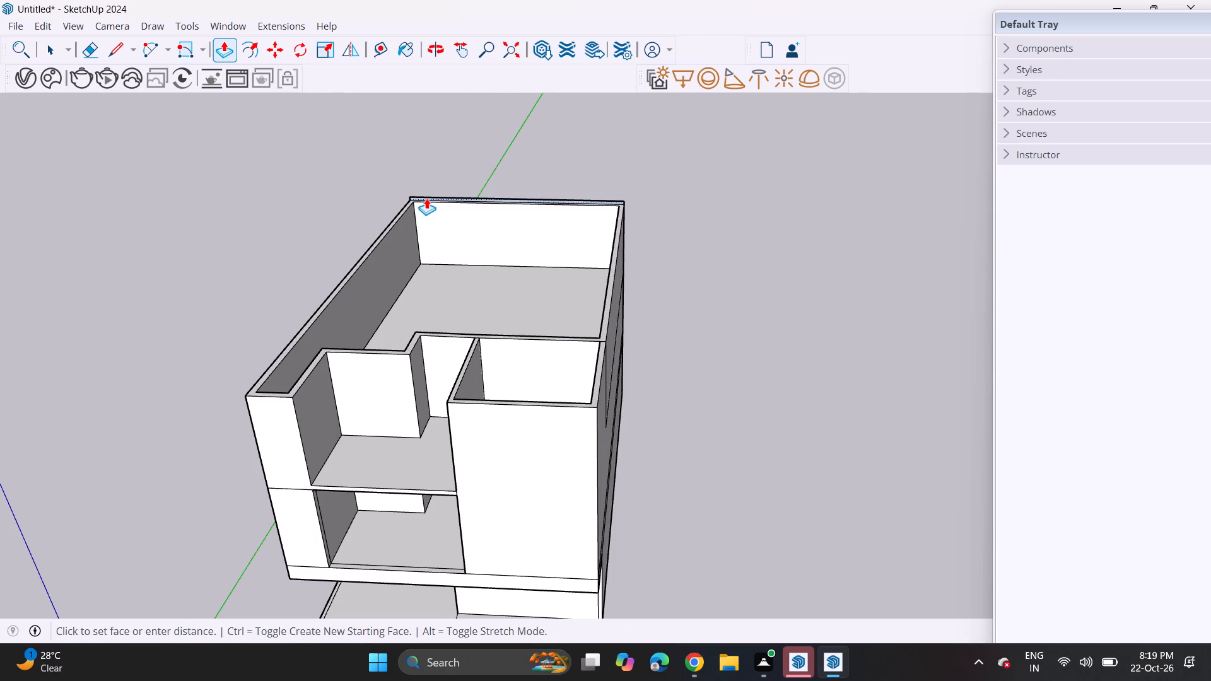
pyautogui.scroll(-6, 351, 325)
pyautogui.moveTo(380, 311); pyautogui.dragTo(447, 278, button='middle')
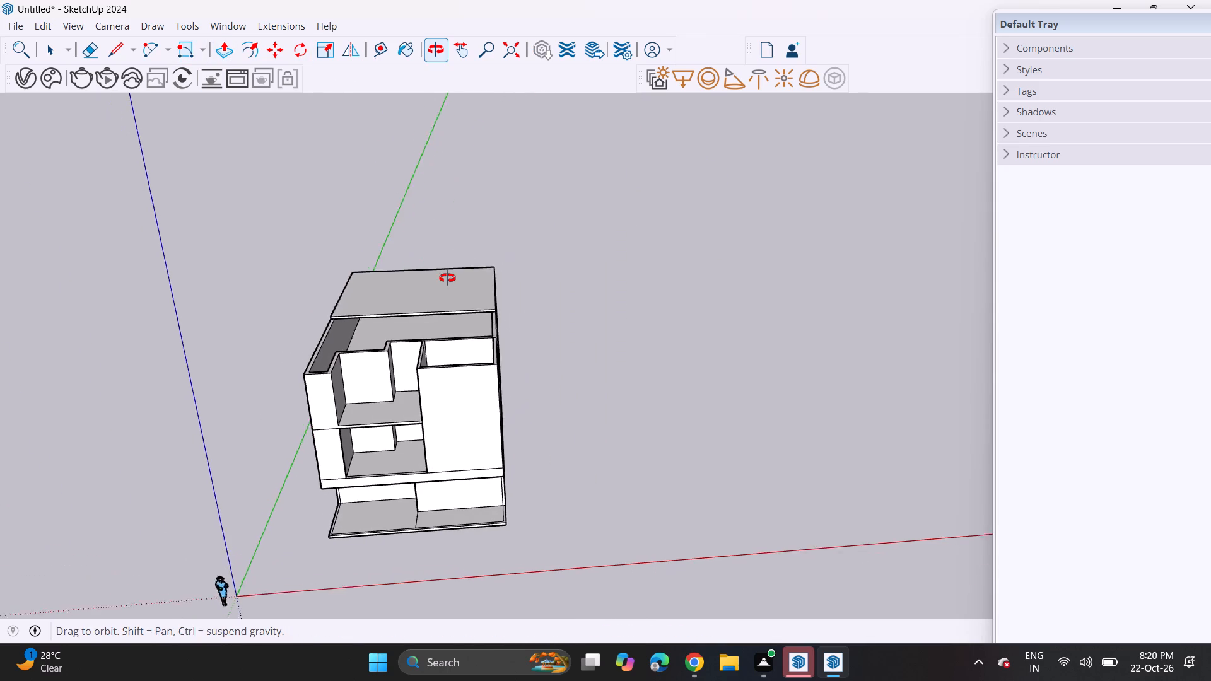
pyautogui.moveTo(447, 278); pyautogui.dragTo(458, 292, button='middle')
pyautogui.scroll(6, 424, 346)
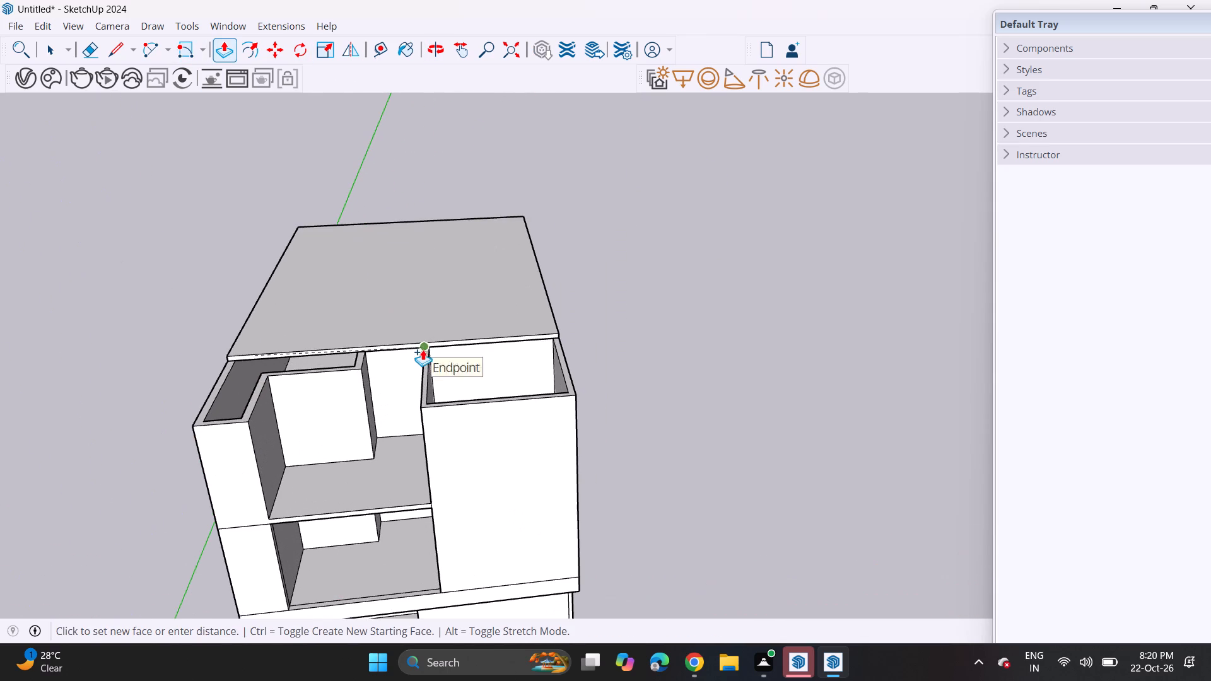
pyautogui.click(425, 346)
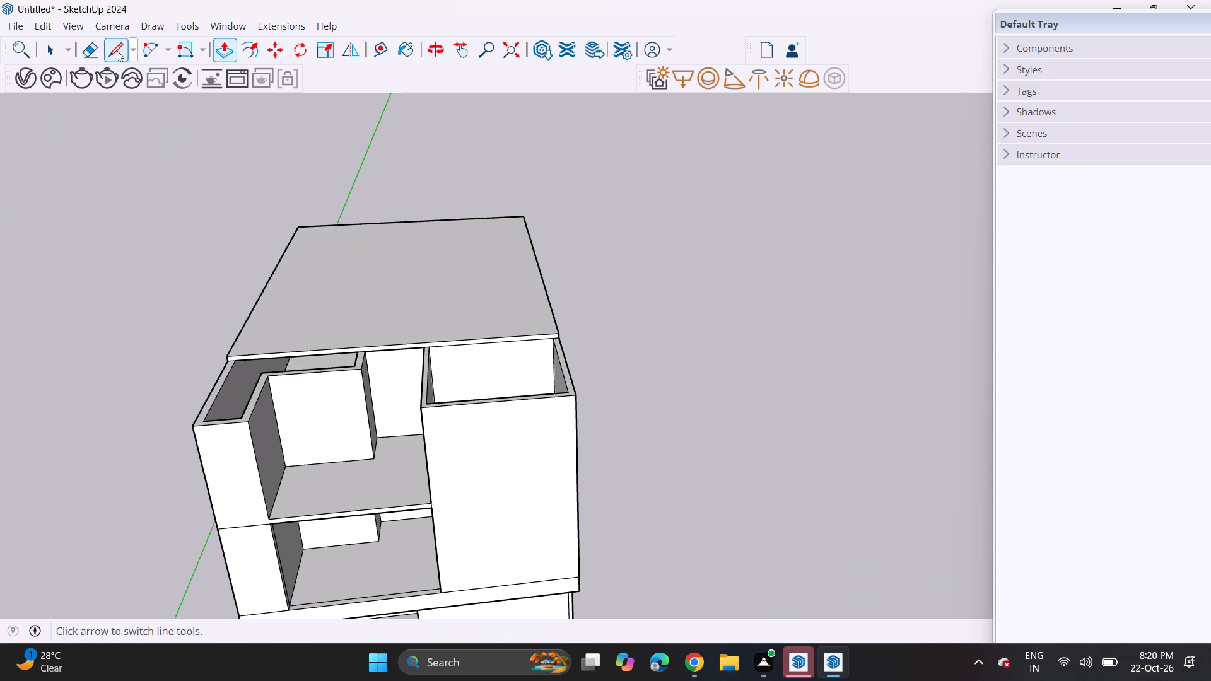
# Draw a short vertical line across the roof slab's front edge at the front room's rear outer corner.
pyautogui.click(117, 50)
pyautogui.scroll(6, 342, 289)
pyautogui.click(515, 413)
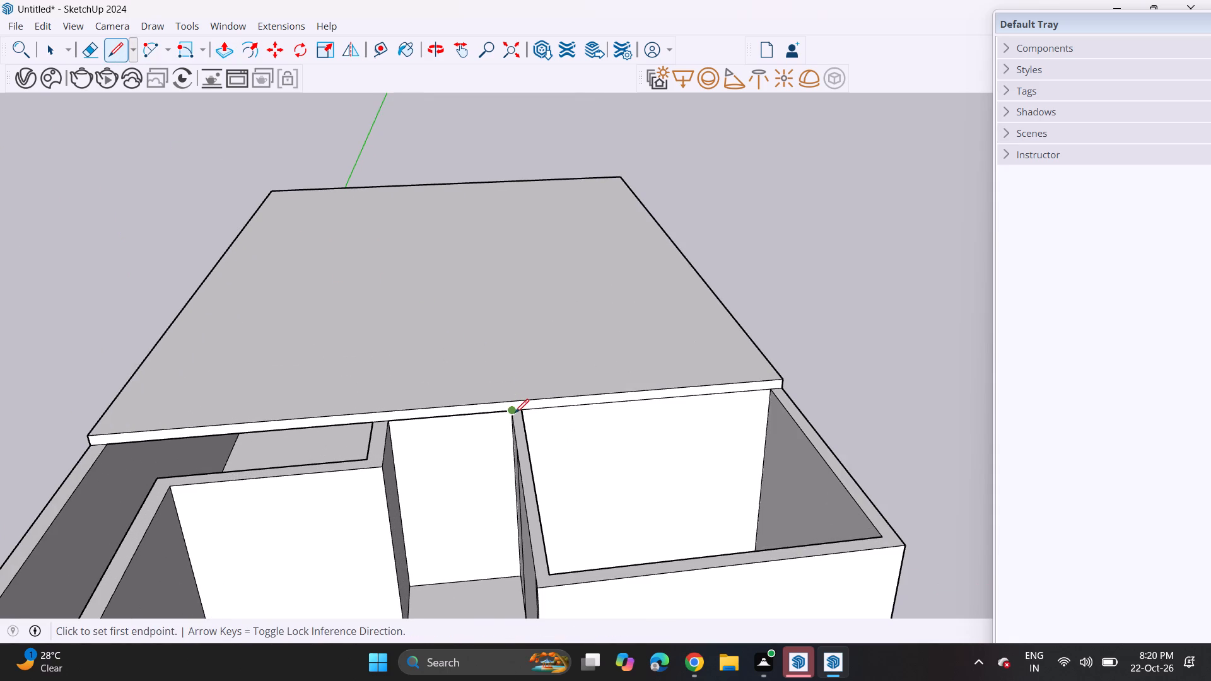
pyautogui.click(514, 404)
pyautogui.scroll(-7, 522, 397)
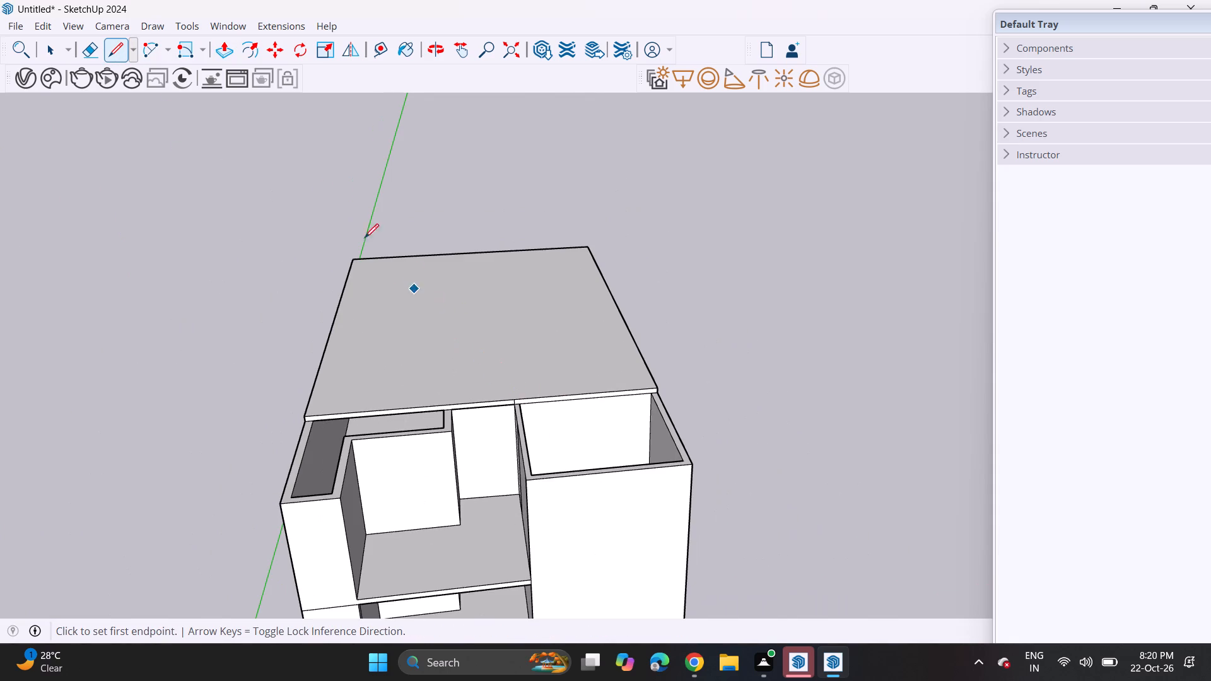
# Push/Pull the balcony-side section of the roof slab's front edge forward to the building's front, leaving the front room open.
pyautogui.click(230, 55)
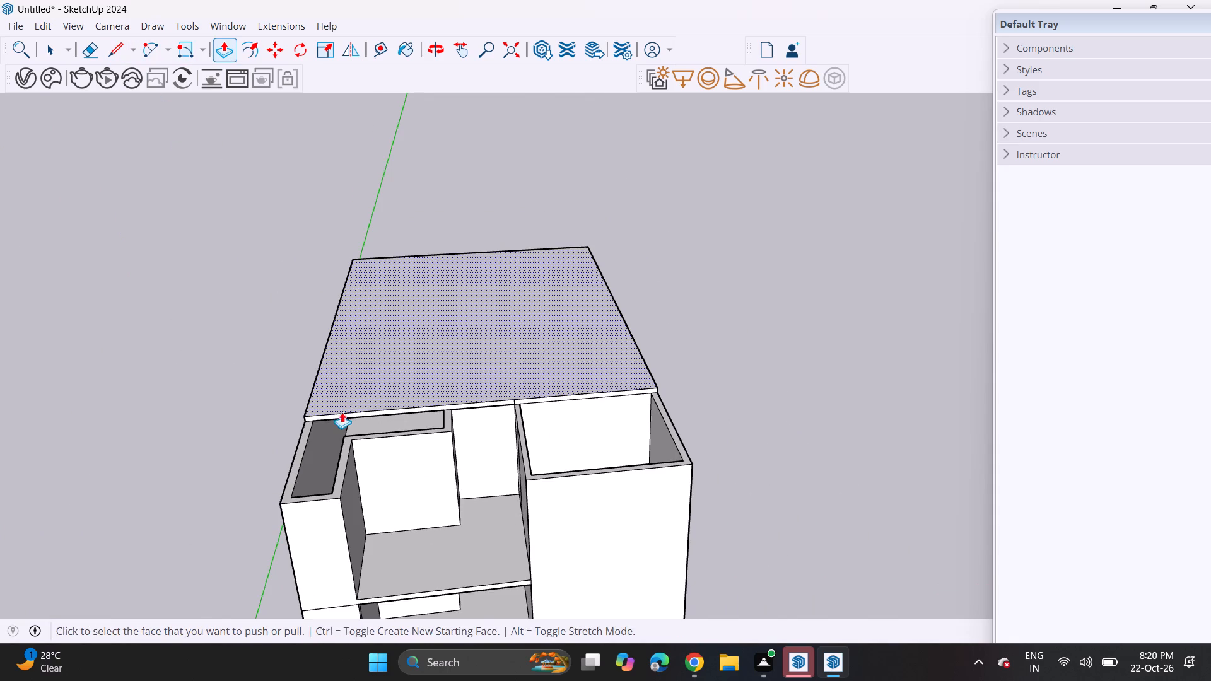
pyautogui.click(342, 415)
pyautogui.scroll(-8, 323, 479)
pyautogui.click(326, 501)
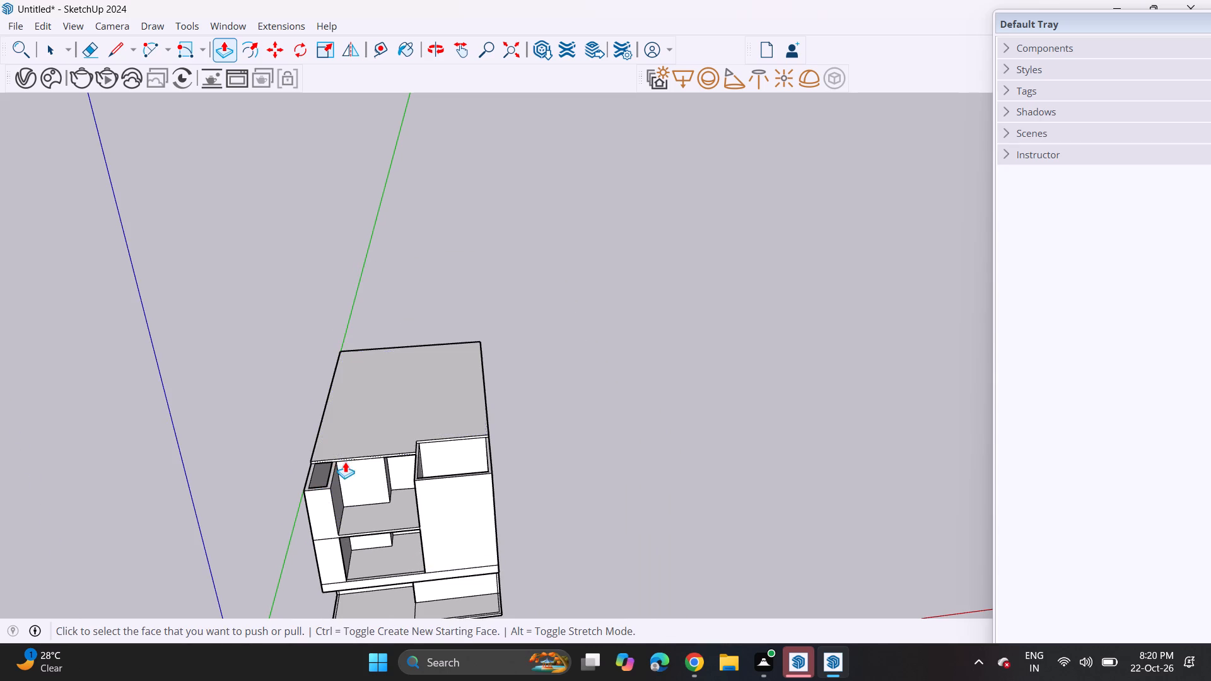
pyautogui.click(345, 459)
pyautogui.click(325, 506)
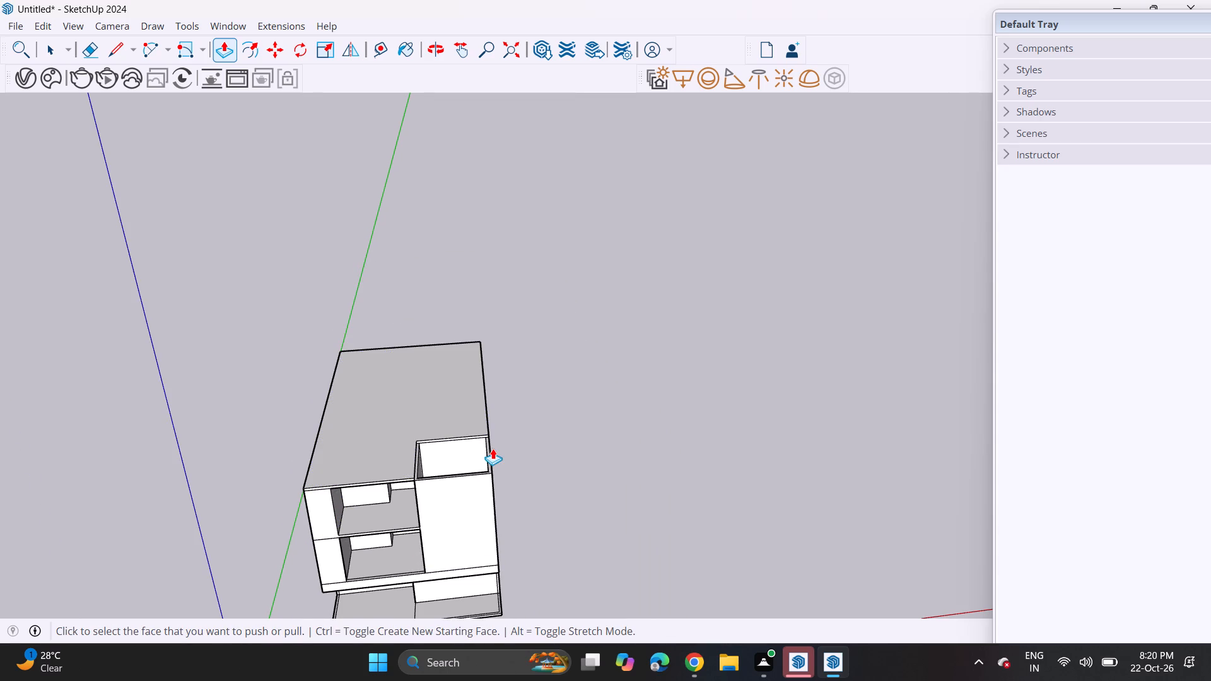
# Push/Pull the open front room's wall band up 10' to form a tower above the roof slab.
pyautogui.scroll(5, 438, 454)
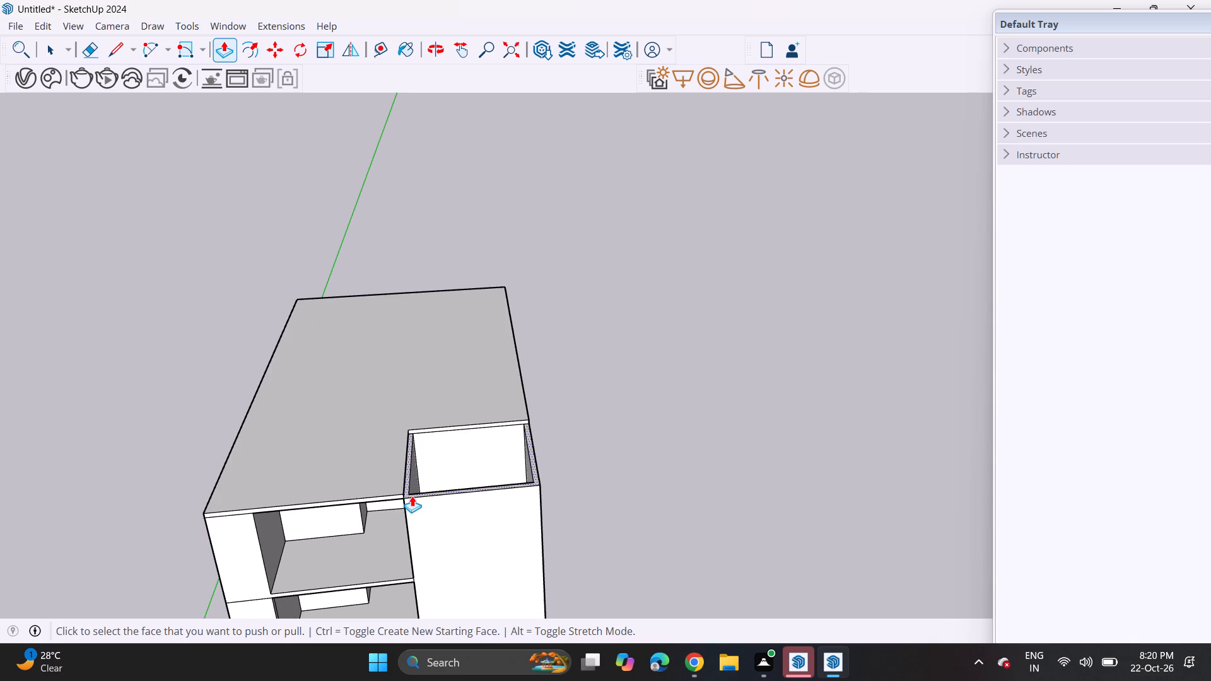
pyautogui.click(412, 496)
pyautogui.write('10')
pyautogui.press("'")
pyautogui.press('Return')
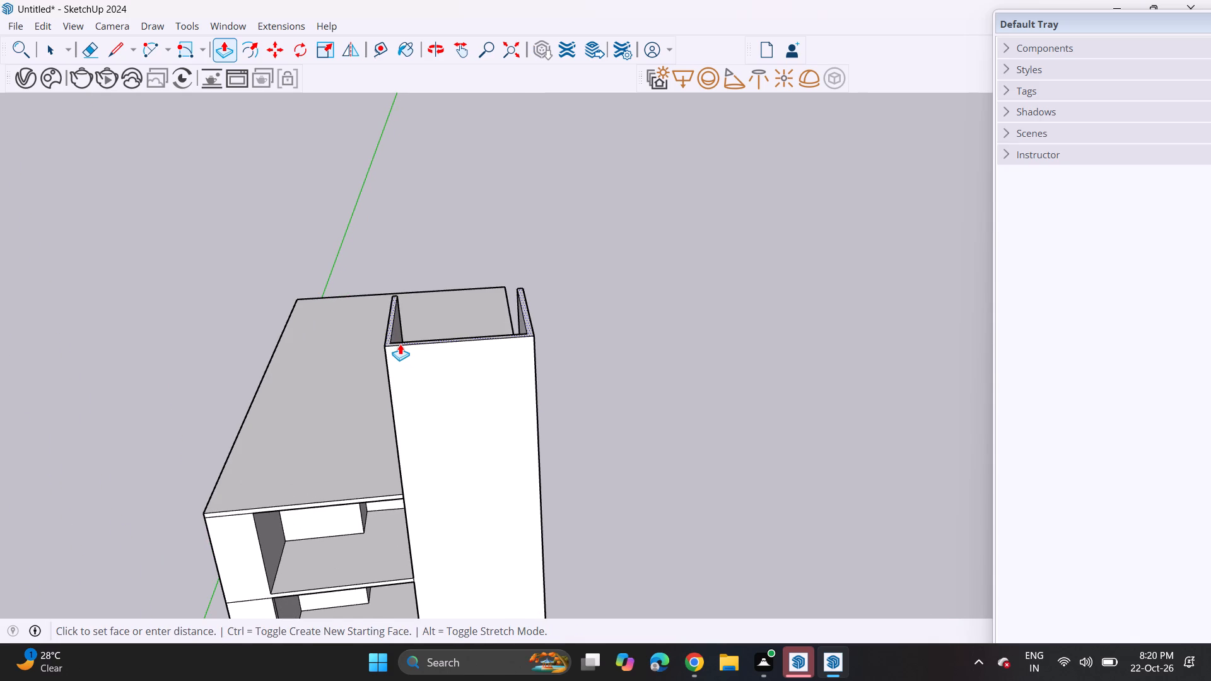
# Examine the front elevation with the raised tower beside the roof slab and balconies.
pyautogui.scroll(-3, 344, 347)
pyautogui.moveTo(363, 361); pyautogui.dragTo(363, 265, button='middle')
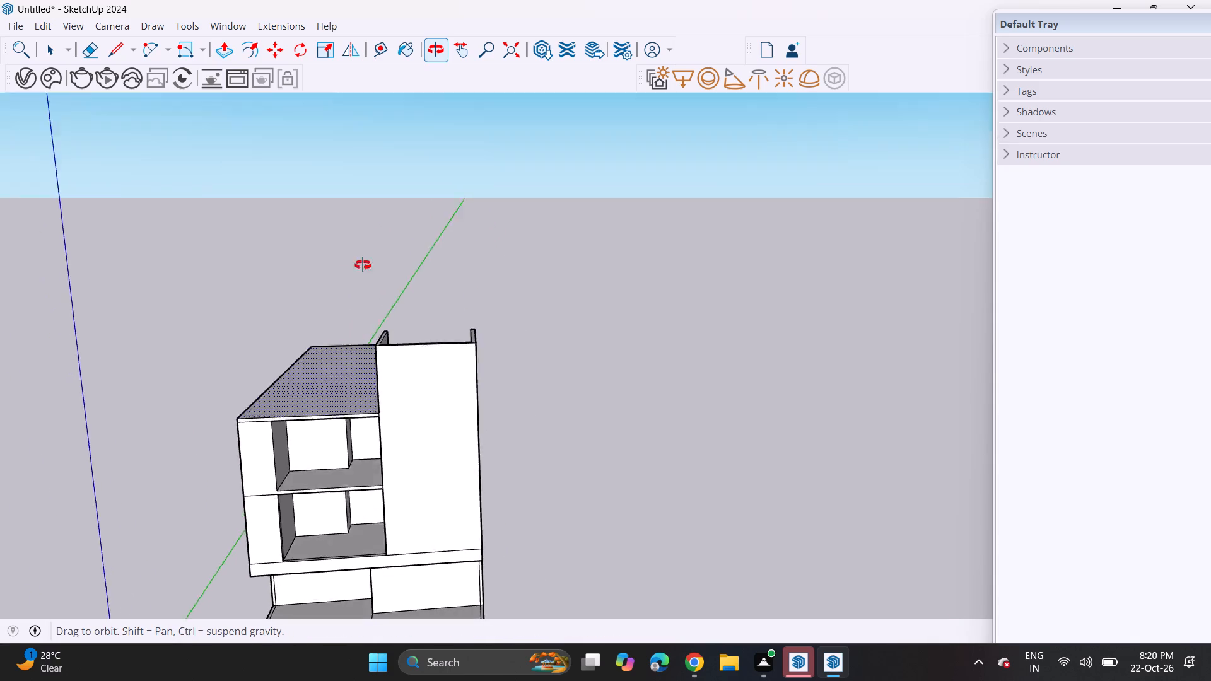
pyautogui.moveTo(363, 265); pyautogui.dragTo(386, 274, button='middle')
pyautogui.moveTo(362, 394); pyautogui.dragTo(394, 214, button='middle')
pyautogui.scroll(2, 388, 231)
pyautogui.moveTo(385, 233); pyautogui.dragTo(334, 289, button='middle')
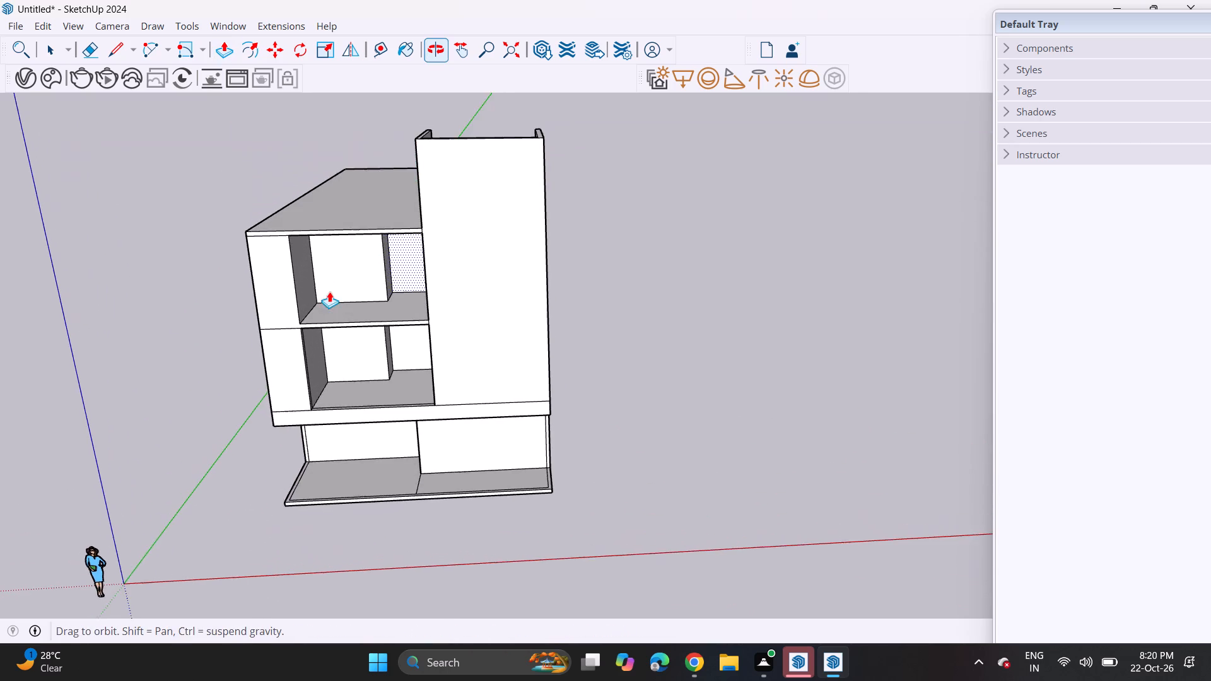
pyautogui.moveTo(379, 224); pyautogui.dragTo(385, 204, button='middle')
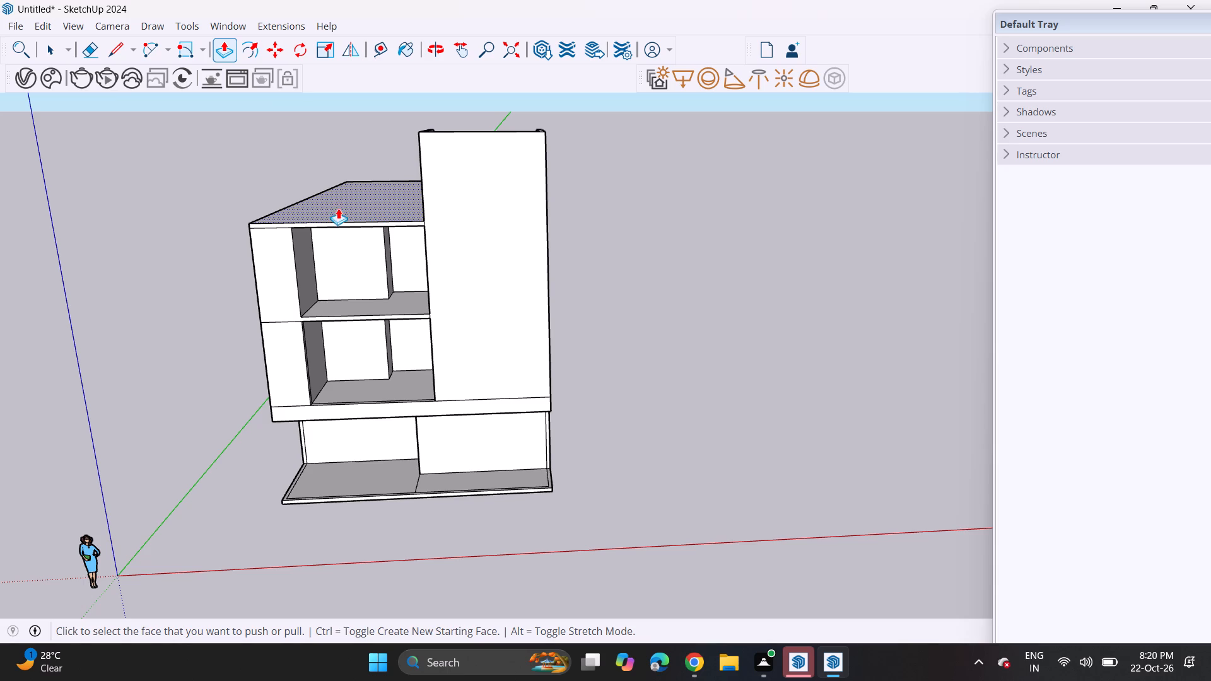
# Examine the building's sides, rear and rooftop by circling the whole model back to the front.
pyautogui.scroll(-1, 174, 262)
pyautogui.moveTo(169, 265); pyautogui.dragTo(327, 250, button='middle')
pyautogui.moveTo(214, 254); pyautogui.dragTo(469, 260, button='middle')
pyautogui.moveTo(156, 276); pyautogui.dragTo(460, 228, button='middle')
pyautogui.moveTo(172, 277); pyautogui.dragTo(492, 252, button='middle')
pyautogui.scroll(-15, 491, 250)
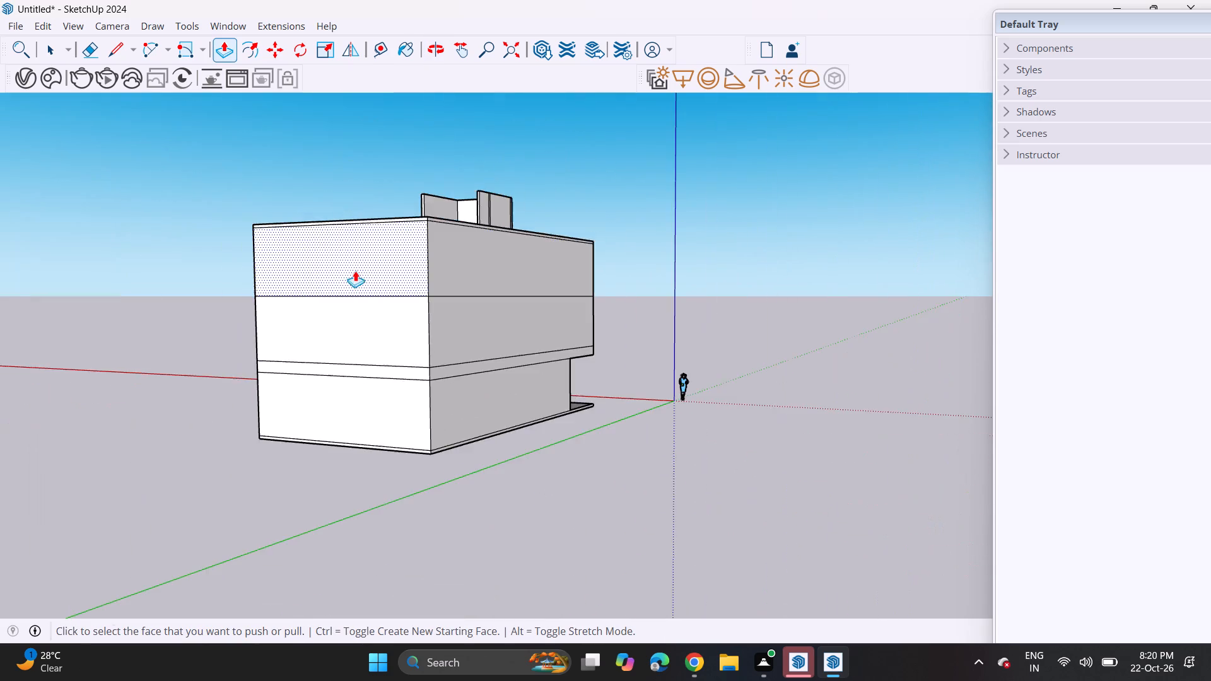
pyautogui.moveTo(305, 277); pyautogui.dragTo(207, 370, button='middle')
pyautogui.moveTo(539, 309); pyautogui.dragTo(475, 298, button='middle')
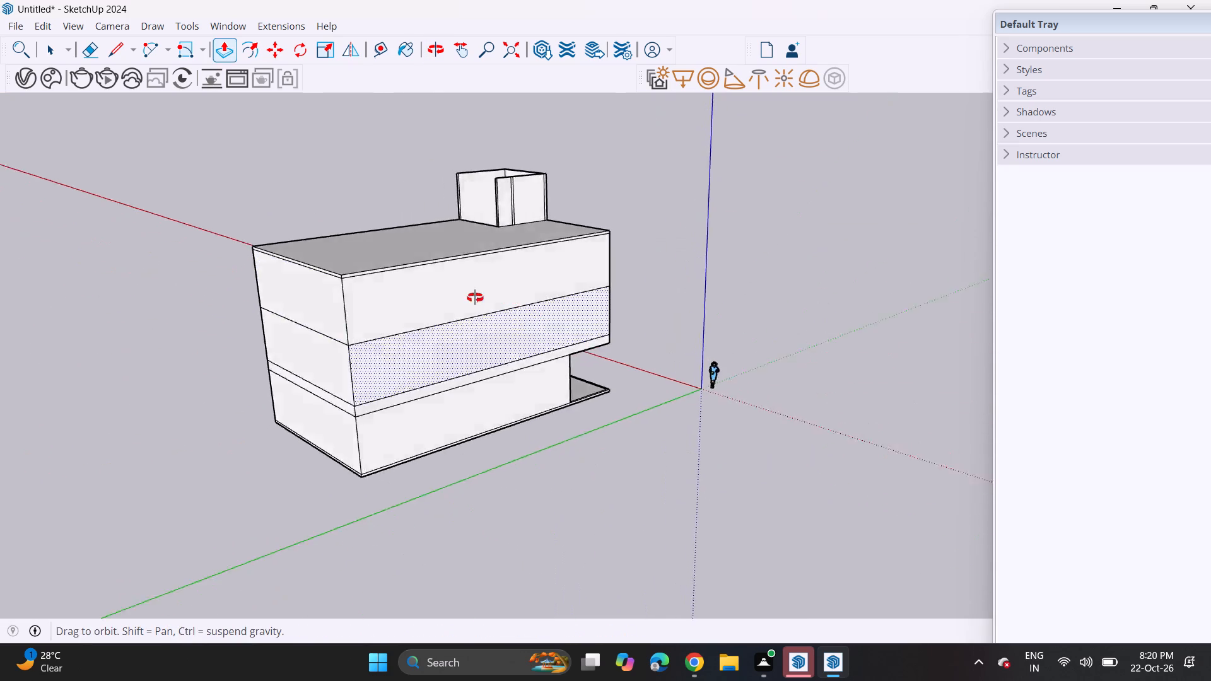
pyautogui.moveTo(475, 298); pyautogui.dragTo(182, 303, button='middle')
pyautogui.moveTo(759, 204); pyautogui.dragTo(509, 213, button='middle')
pyautogui.moveTo(722, 209); pyautogui.dragTo(510, 203, button='middle')
pyautogui.moveTo(740, 227); pyautogui.dragTo(740, 177, button='middle')
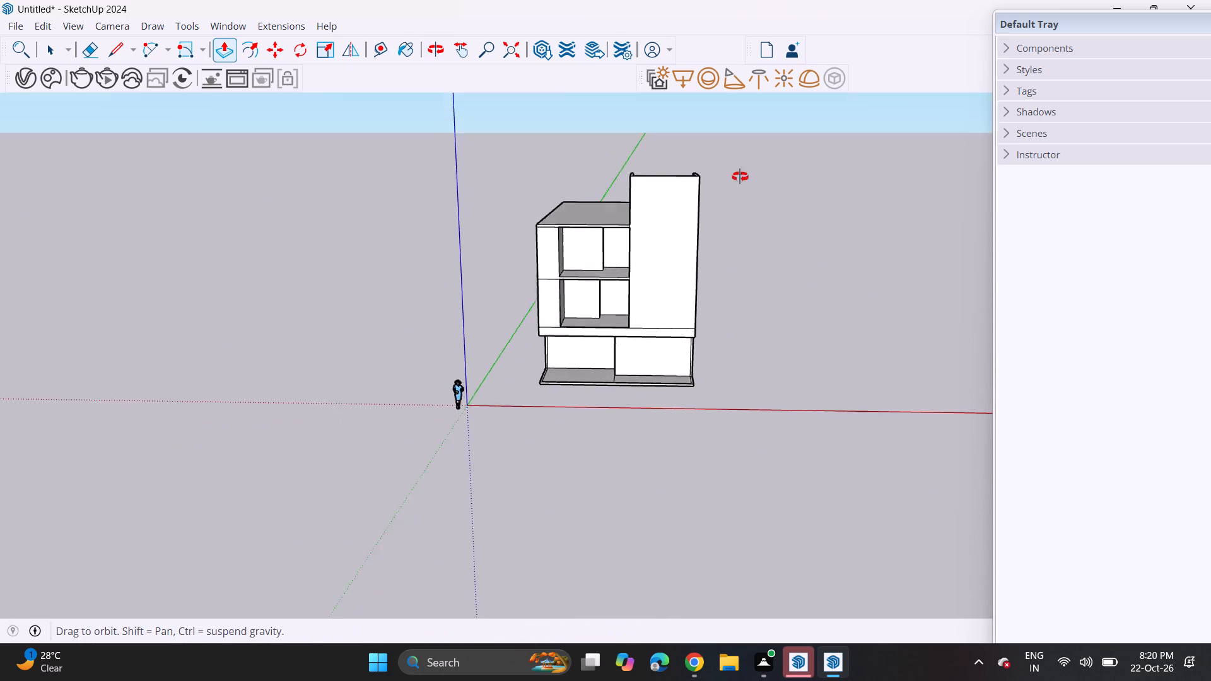
pyautogui.moveTo(740, 177); pyautogui.dragTo(715, 181, button='middle')
pyautogui.moveTo(681, 178); pyautogui.dragTo(680, 157, button='middle')
# Examine the front facade's balconies, roof edge and tower top from close up and at different angles.
pyautogui.scroll(3, 657, 226)
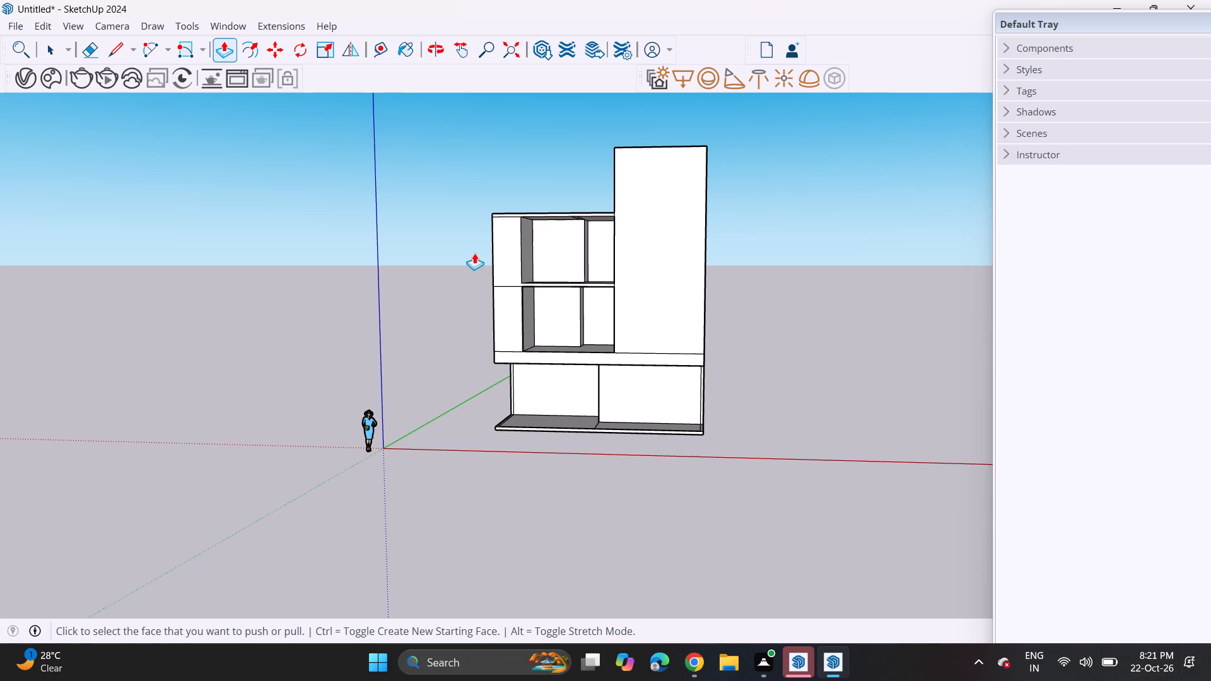
pyautogui.scroll(-5, 474, 253)
pyautogui.keyDown('shift'); pyautogui.moveTo(583, 252); pyautogui.dragTo(378, 259, button='middle'); pyautogui.keyUp('shift')
pyautogui.moveTo(372, 271); pyautogui.dragTo(513, 262, button='middle')
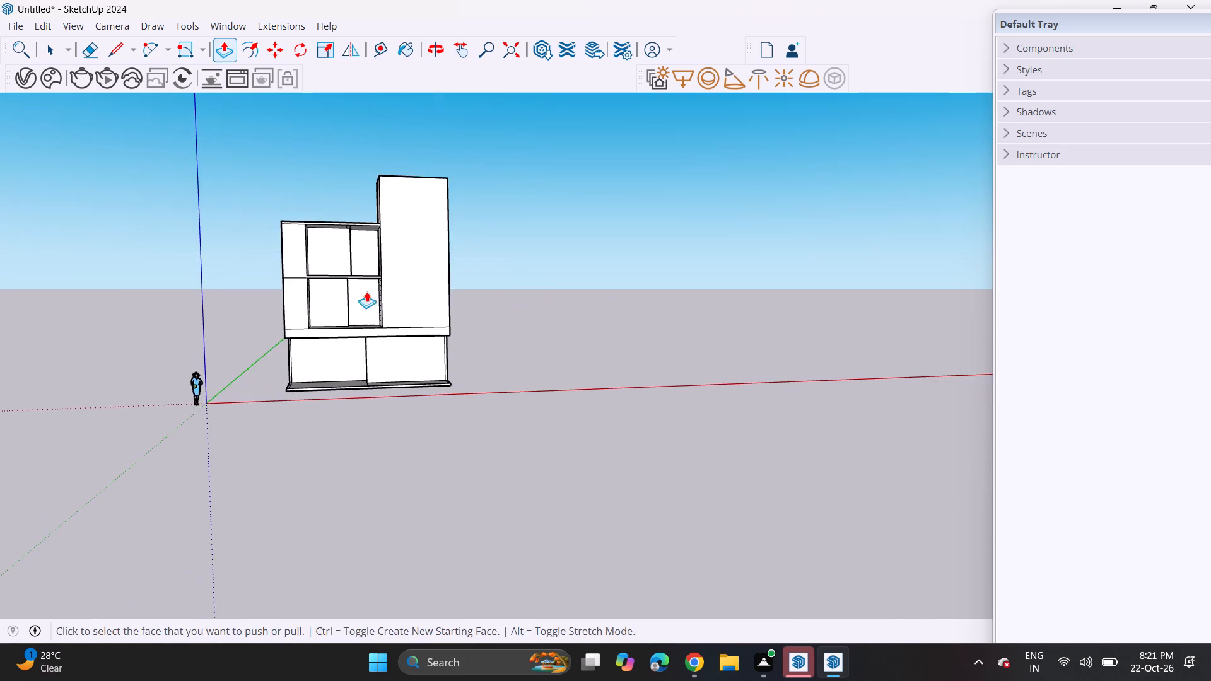
pyautogui.scroll(5, 383, 252)
pyautogui.keyDown('shift'); pyautogui.moveTo(405, 243); pyautogui.dragTo(584, 254, button='middle'); pyautogui.keyUp('shift')
pyautogui.moveTo(581, 252); pyautogui.dragTo(497, 273, button='middle')
pyautogui.scroll(1, 580, 250)
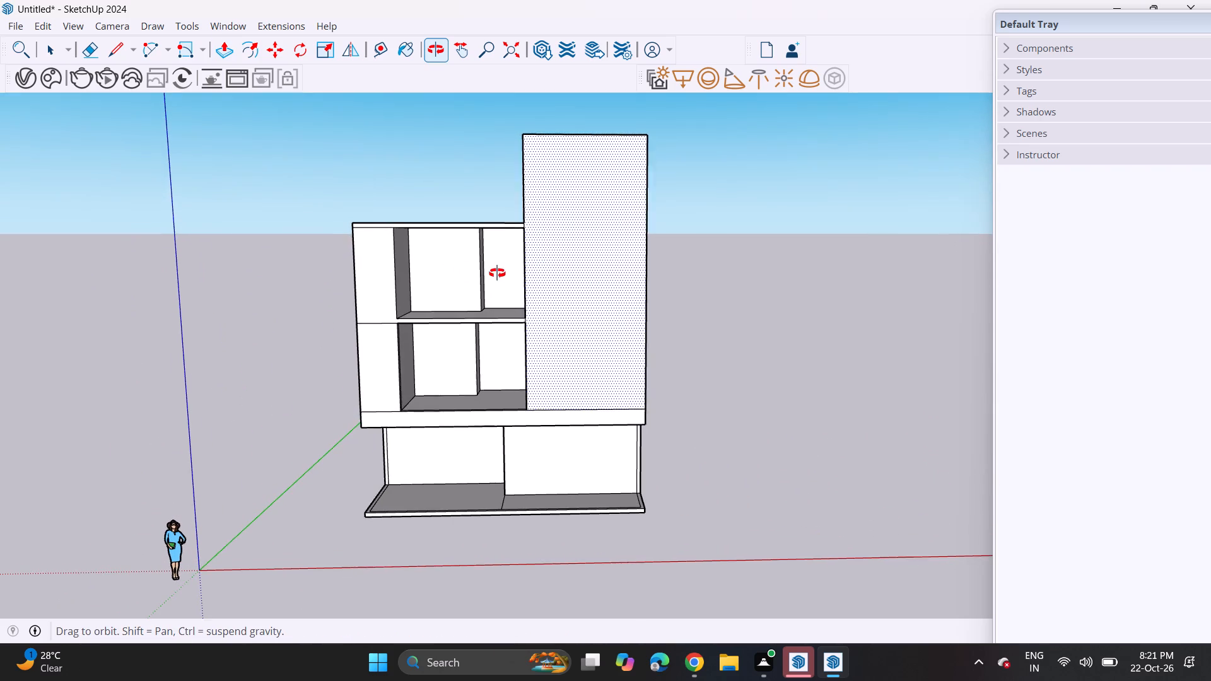
pyautogui.moveTo(497, 273); pyautogui.dragTo(498, 272, button='middle')
pyautogui.keyDown('shift'); pyautogui.moveTo(515, 164); pyautogui.dragTo(503, 291, button='middle'); pyautogui.keyUp('shift')
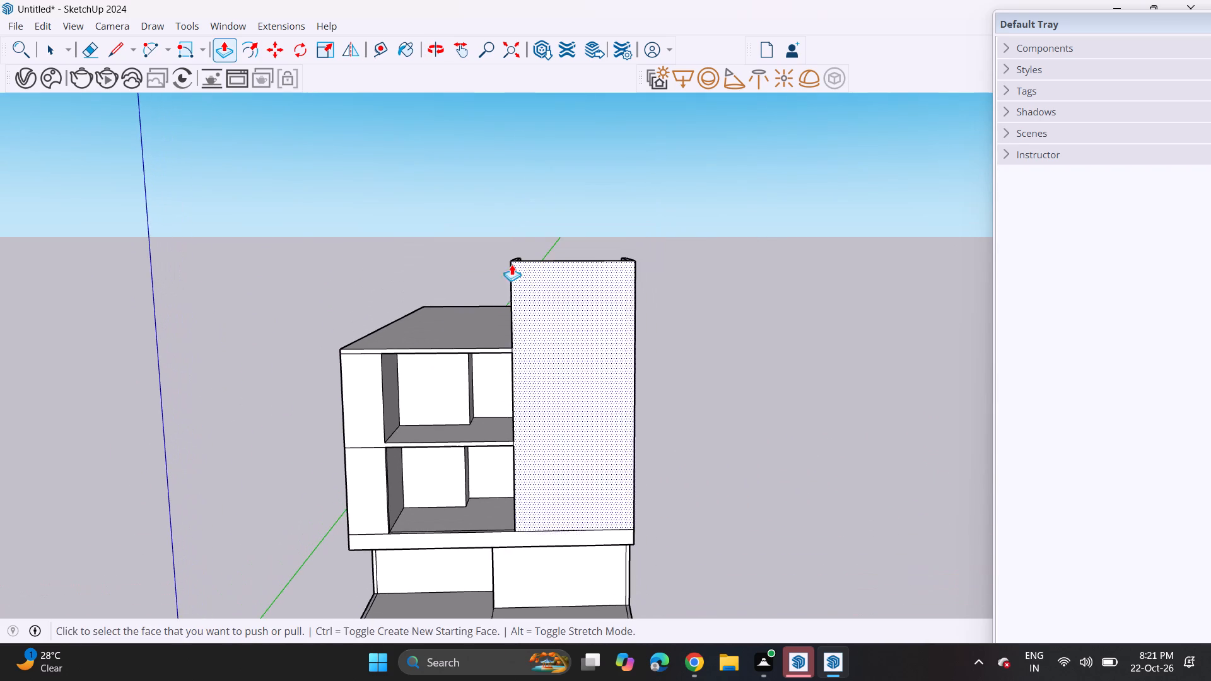
# Push/Pull the top face of the front tower's walls slightly higher above the roof slab.
pyautogui.moveTo(520, 239); pyautogui.dragTo(528, 314, button='middle')
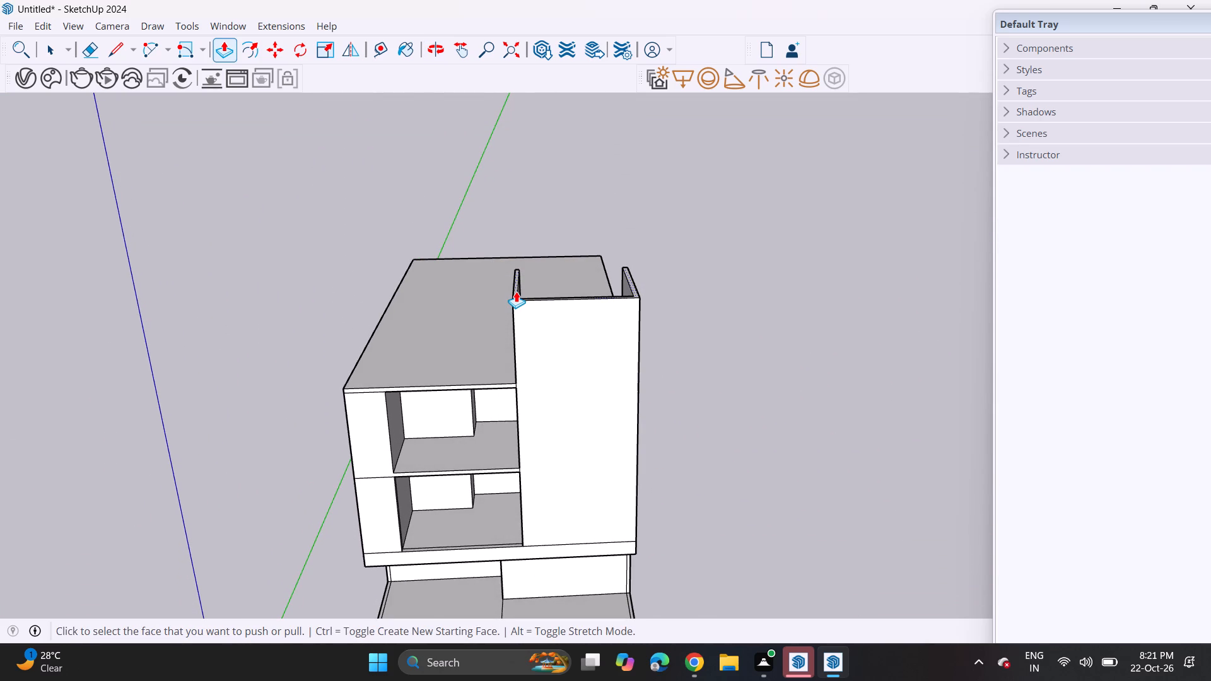
pyautogui.scroll(5, 516, 291)
pyautogui.click(512, 299)
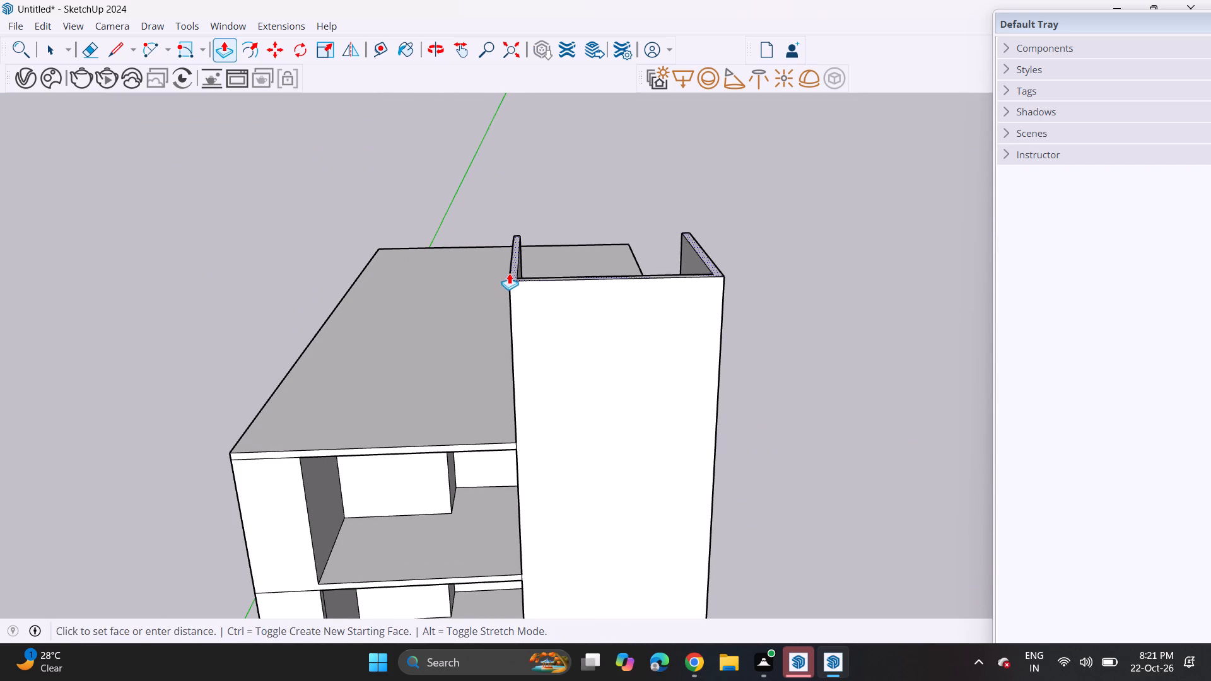
pyautogui.click(509, 271)
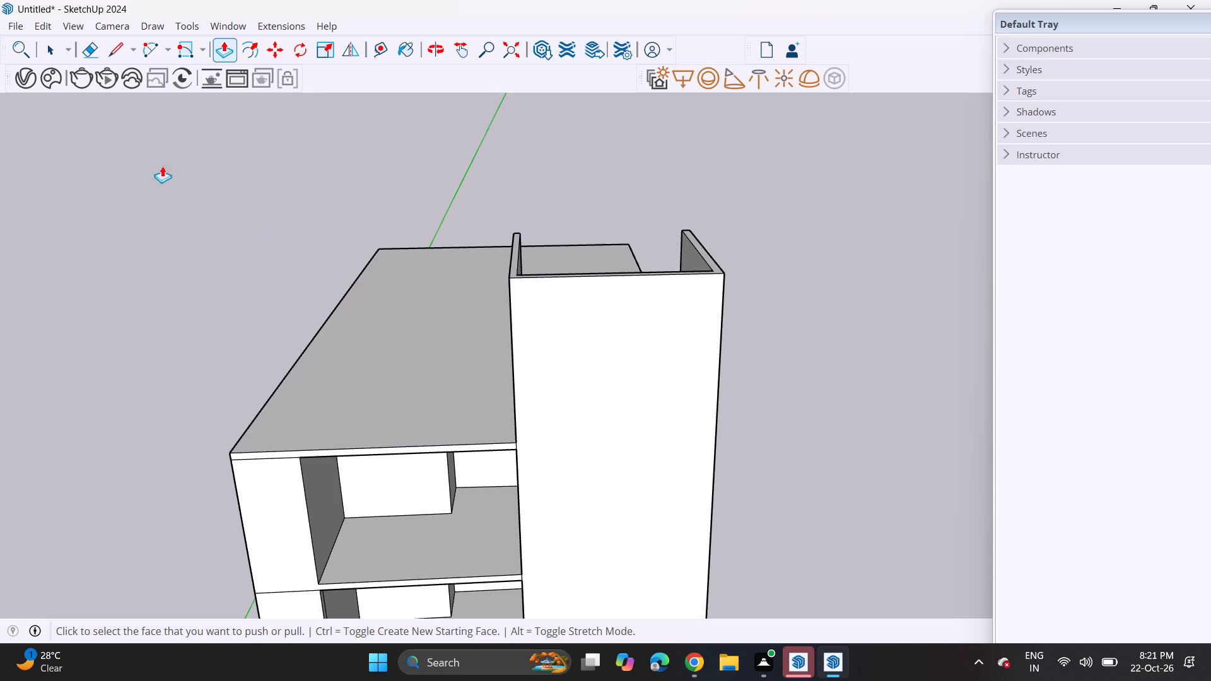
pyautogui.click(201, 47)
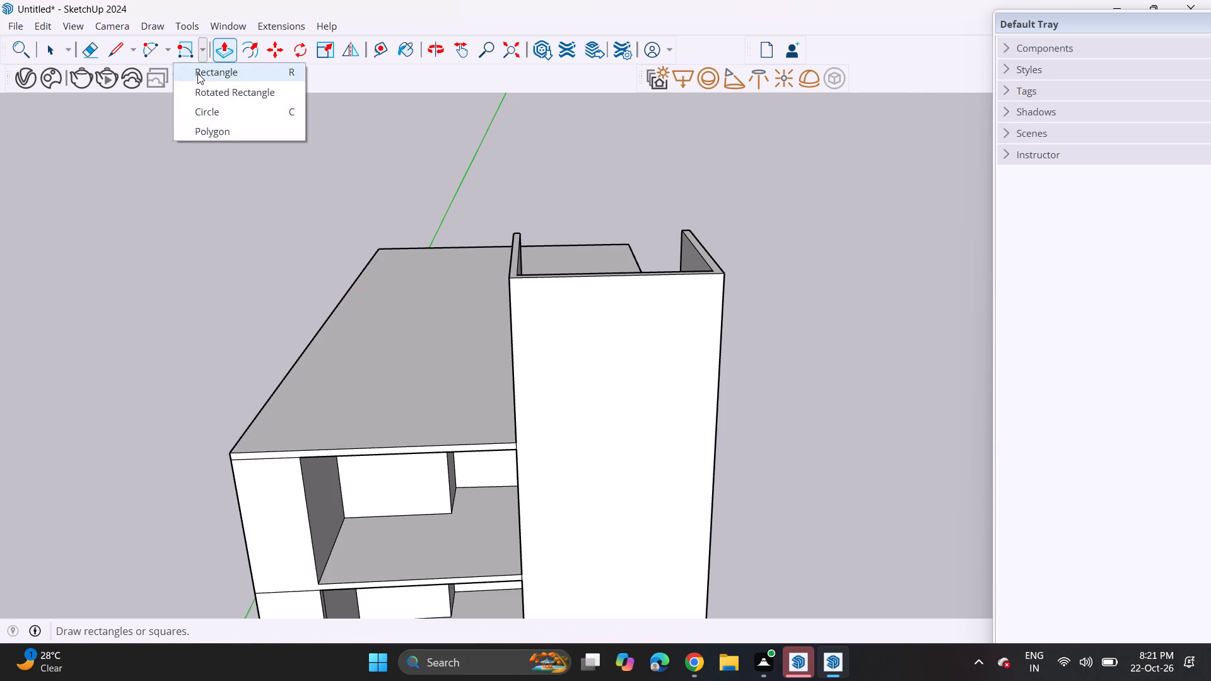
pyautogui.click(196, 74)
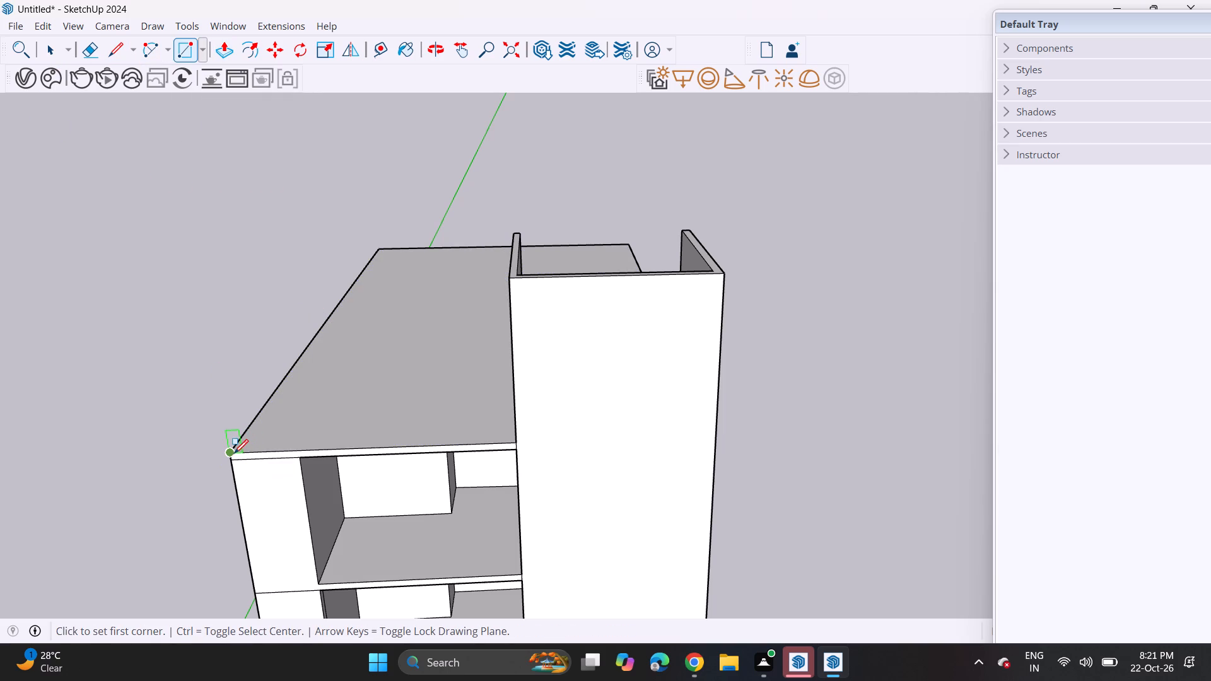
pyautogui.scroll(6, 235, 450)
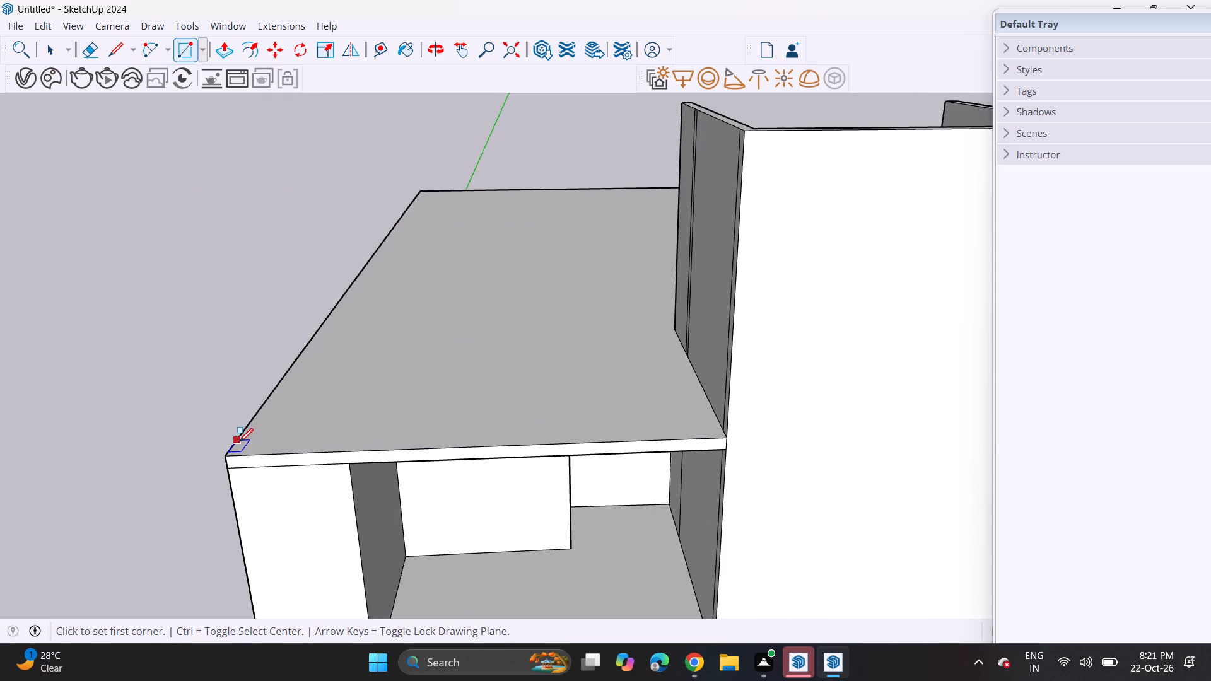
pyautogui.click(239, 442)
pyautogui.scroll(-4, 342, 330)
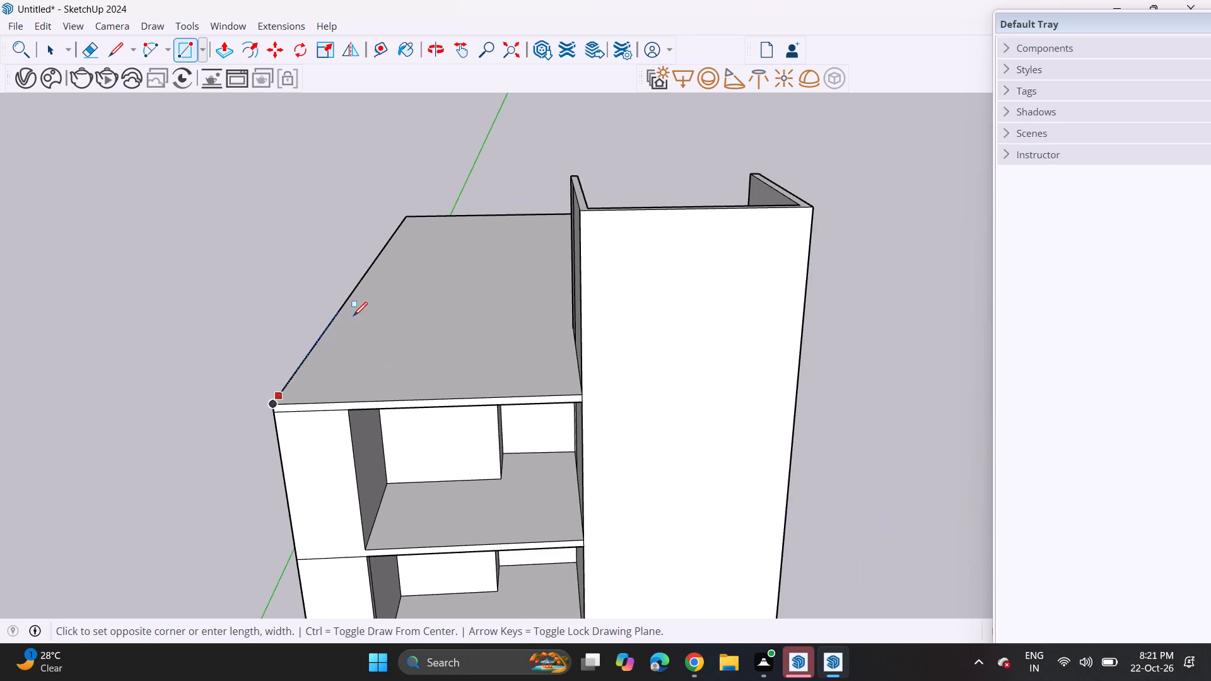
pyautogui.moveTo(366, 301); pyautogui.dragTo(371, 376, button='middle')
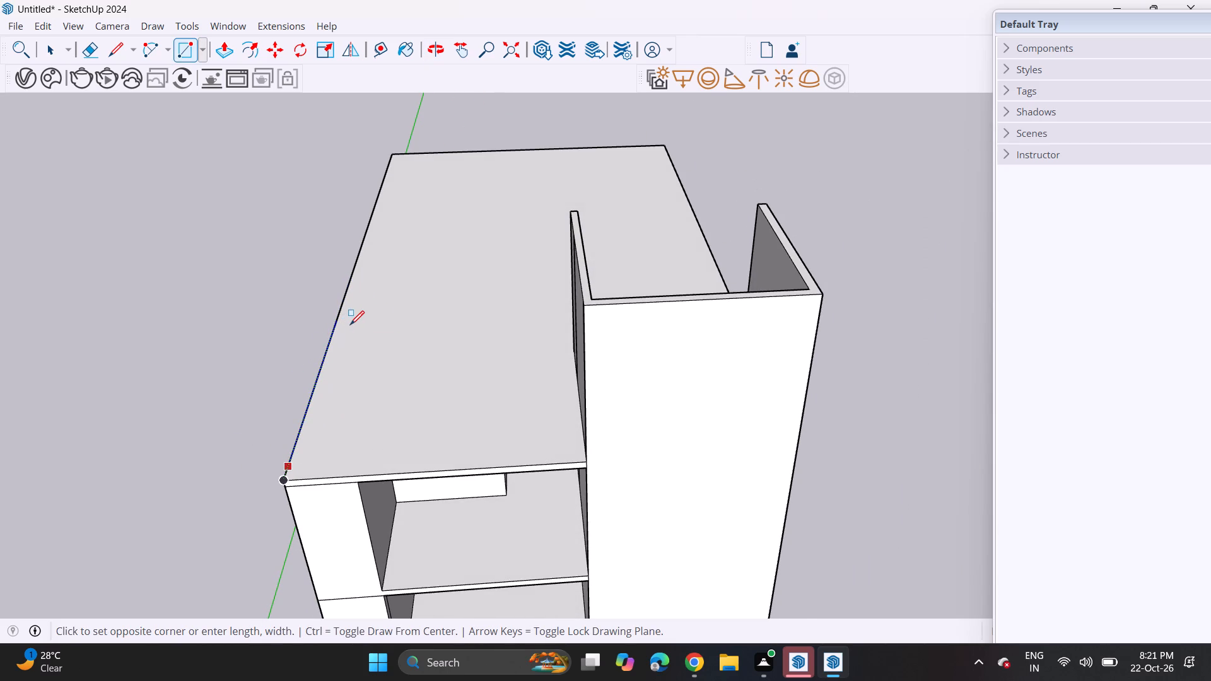
# Offset the roof slab's outline inward to form a thin border strip for the parapet walls.
pyautogui.click(242, 59)
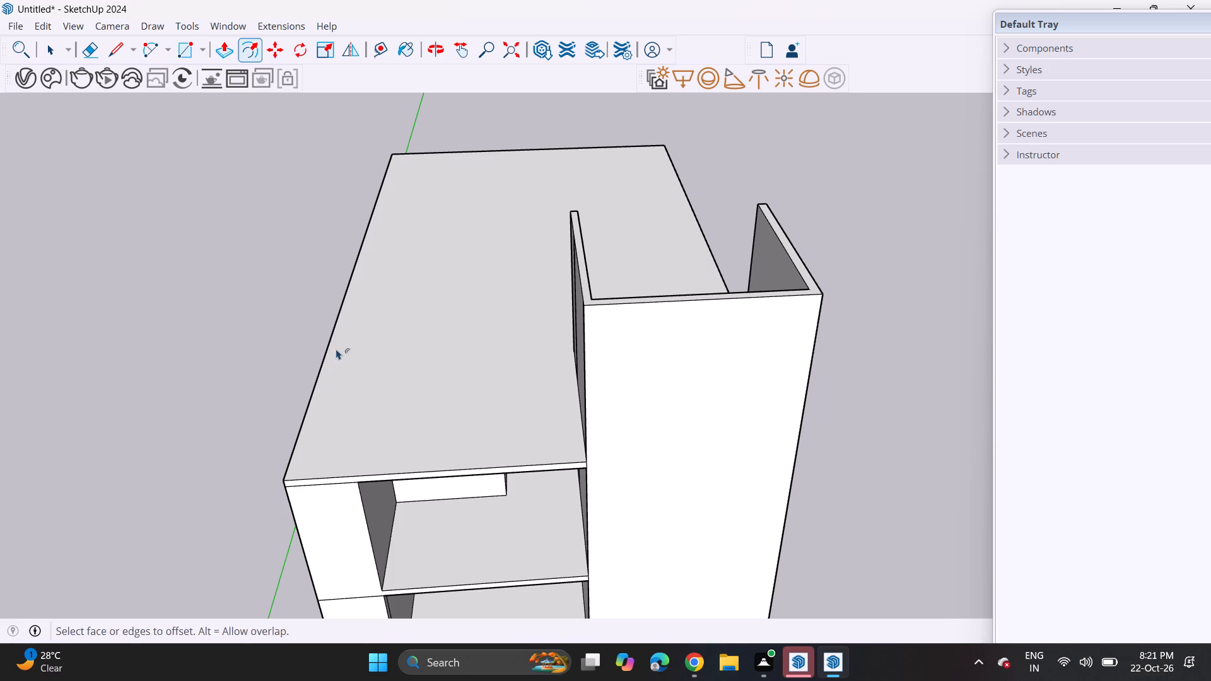
pyautogui.click(336, 355)
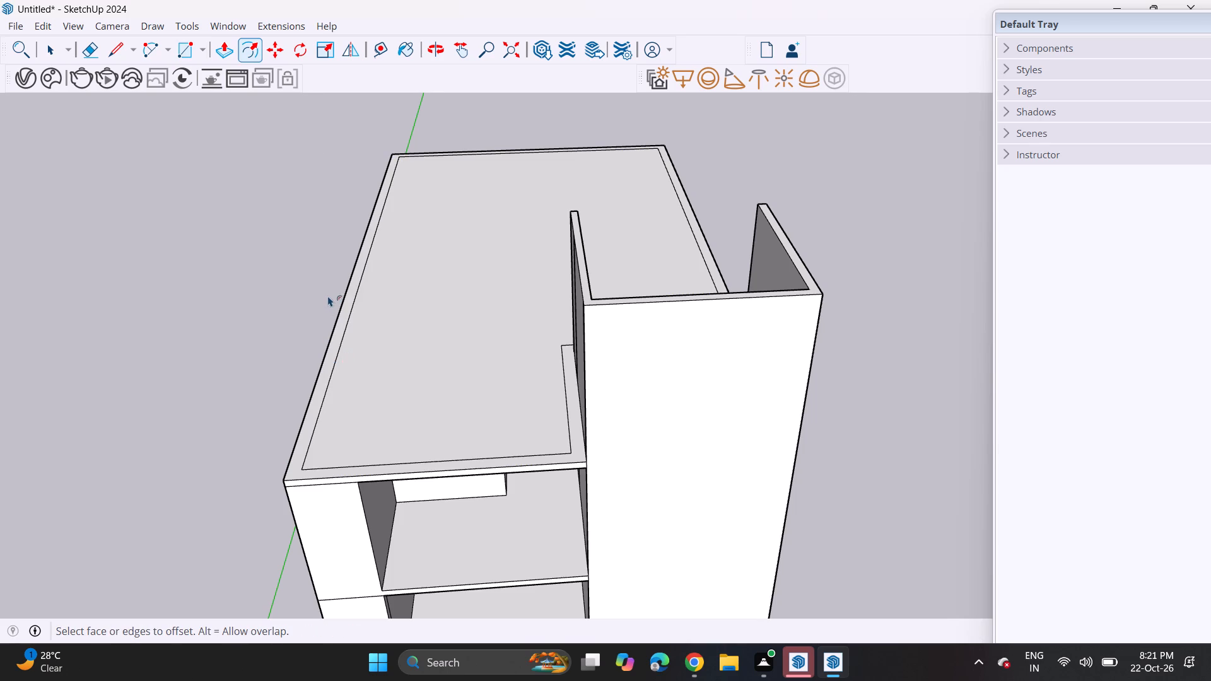
pyautogui.hotkey('ctrl', 'z')
pyautogui.click(336, 340)
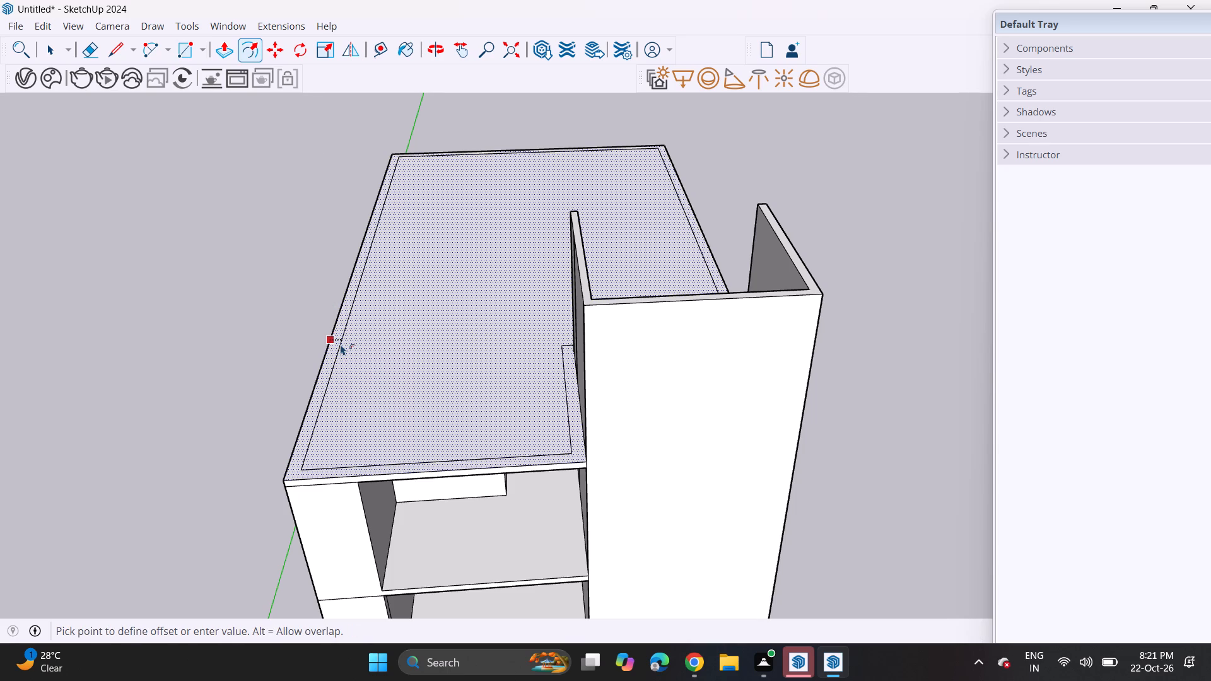
pyautogui.click(341, 344)
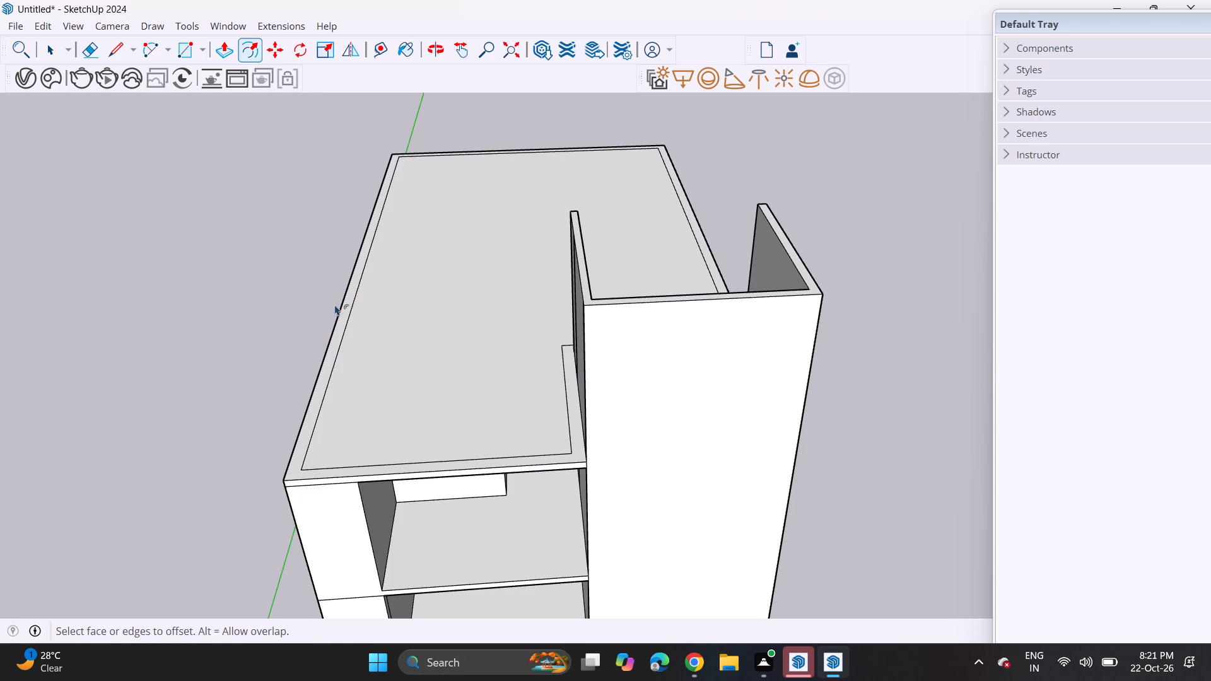
# Draw short dividing lines across the roof border at both front corners, partway along the outer side, and near the tower on the front.
pyautogui.click(113, 50)
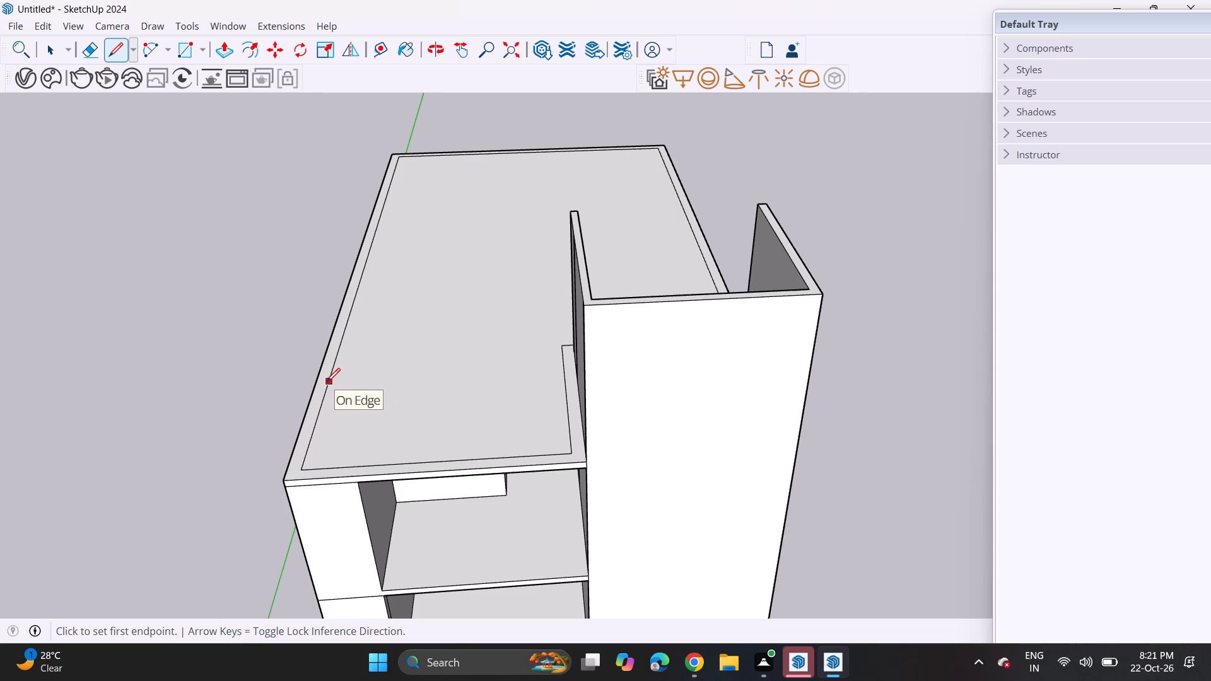
pyautogui.scroll(5, 325, 383)
pyautogui.click(287, 533)
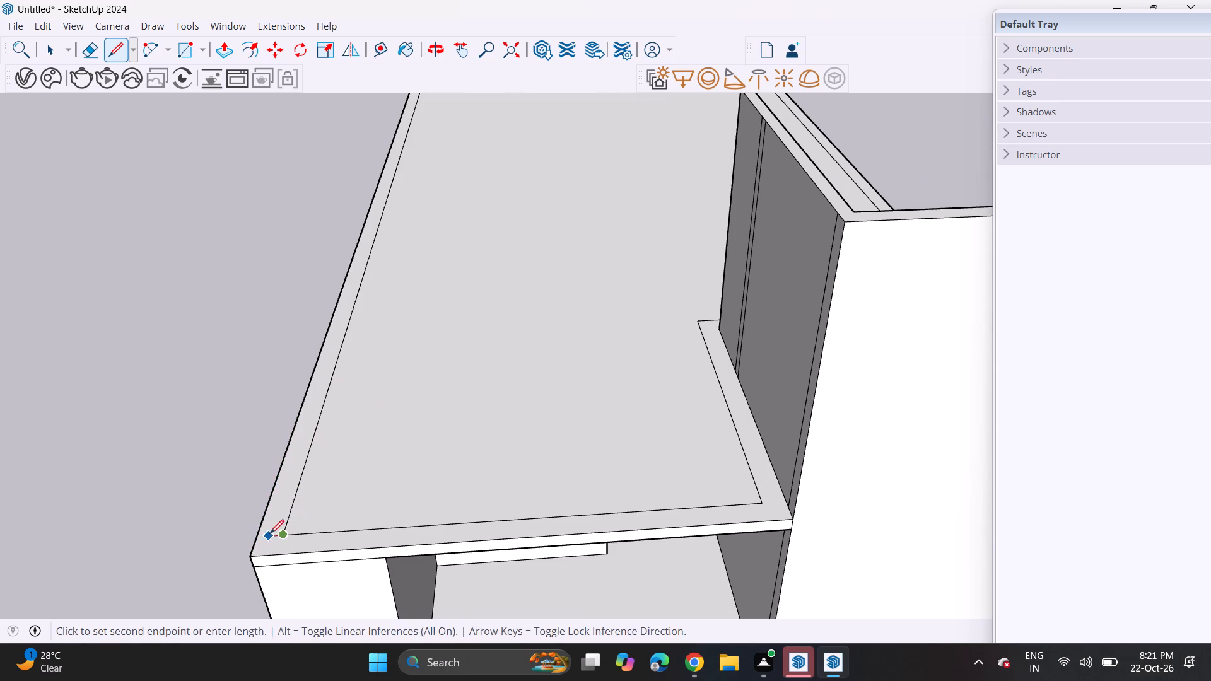
pyautogui.click(256, 535)
pyautogui.scroll(-2, 300, 409)
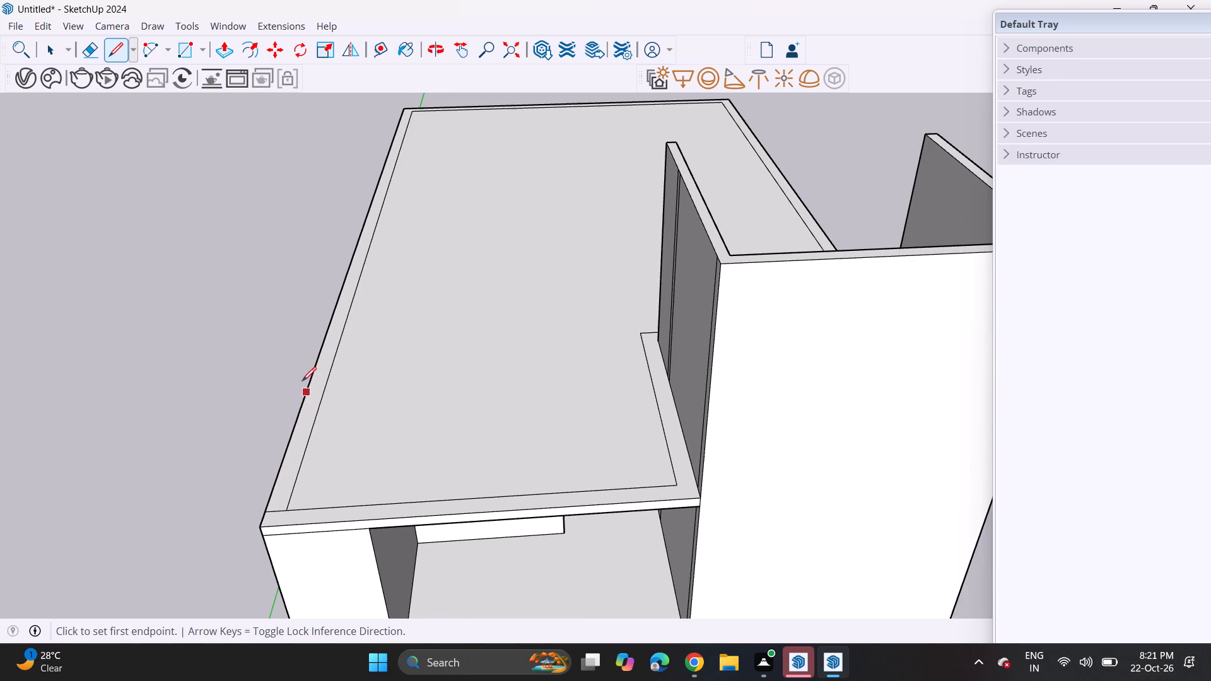
pyautogui.click(348, 257)
pyautogui.click(363, 263)
pyautogui.click(672, 486)
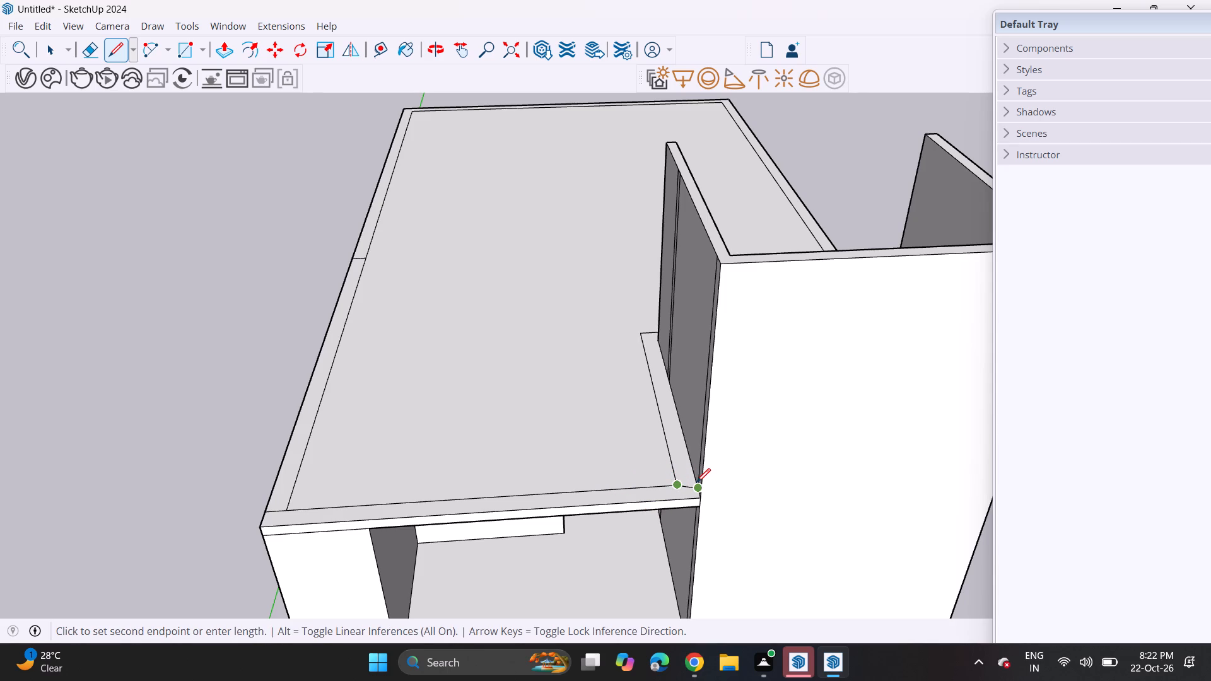
pyautogui.click(694, 479)
pyautogui.click(639, 491)
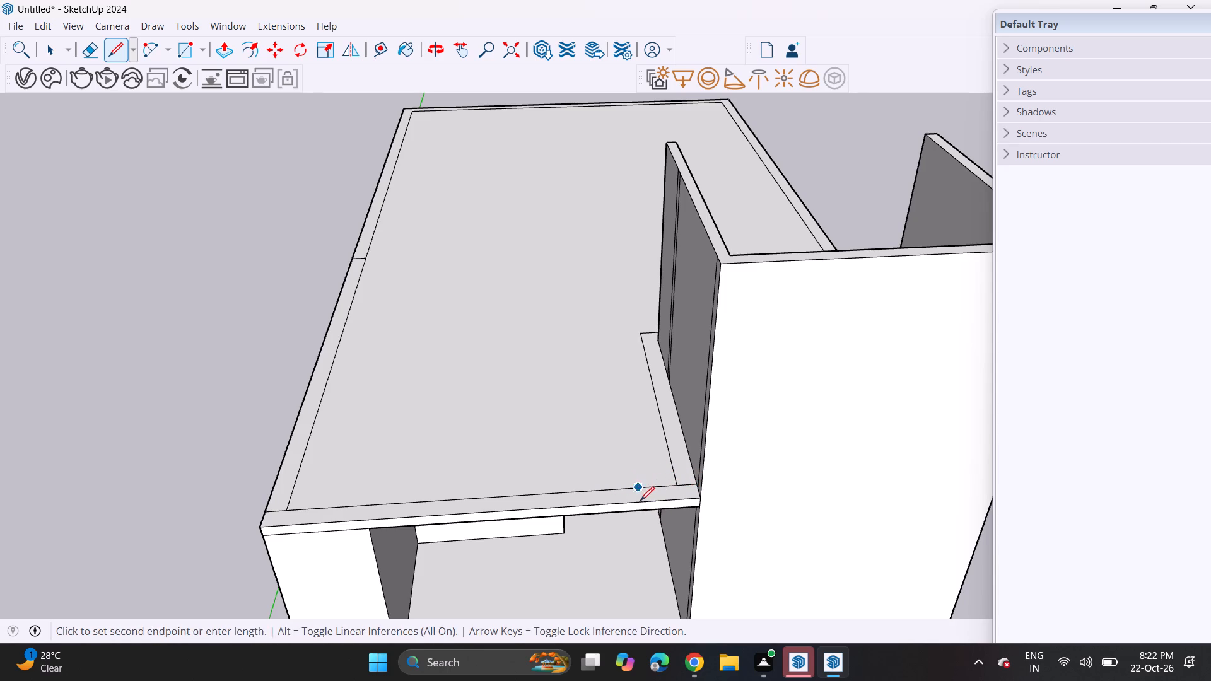
pyautogui.click(640, 501)
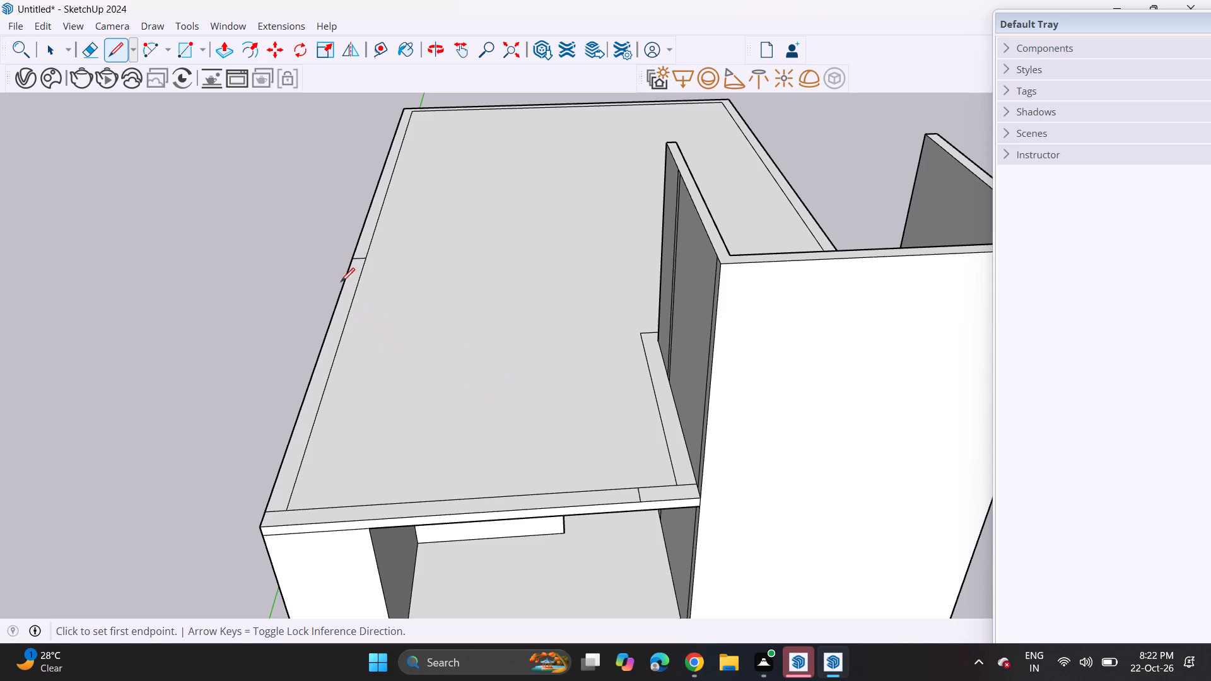
# Push/Pull the front section of the outer side border up to the height of the tower's top.
pyautogui.scroll(-2, 347, 294)
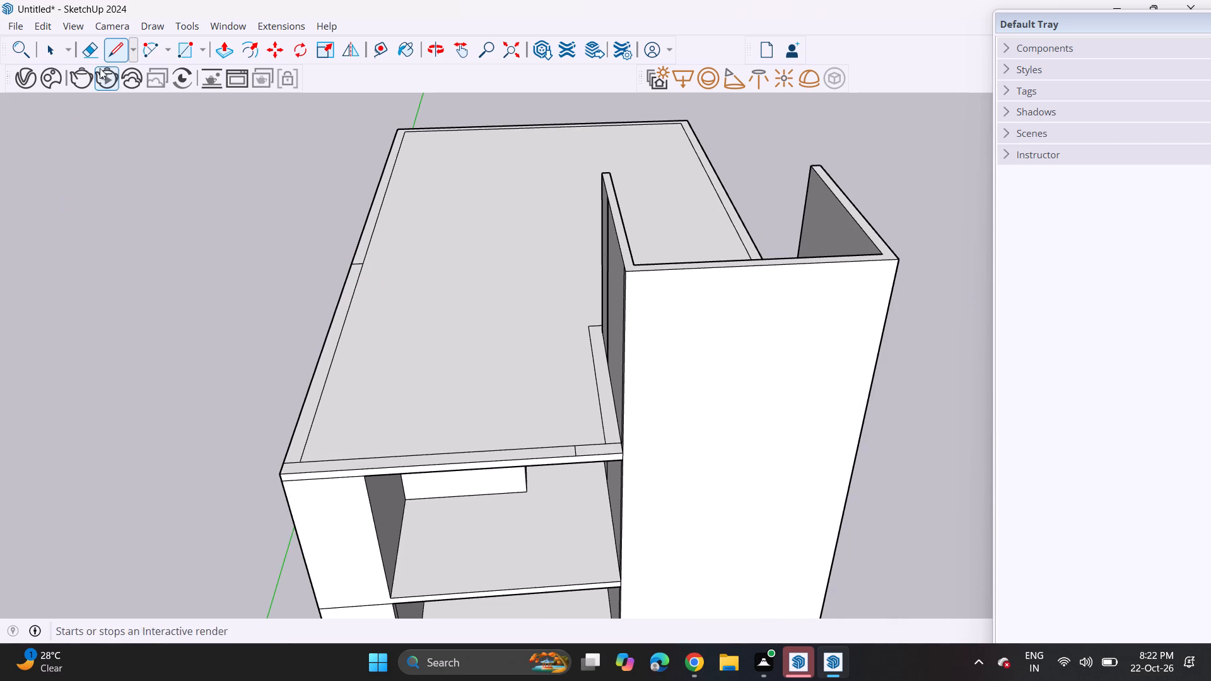
pyautogui.click(221, 51)
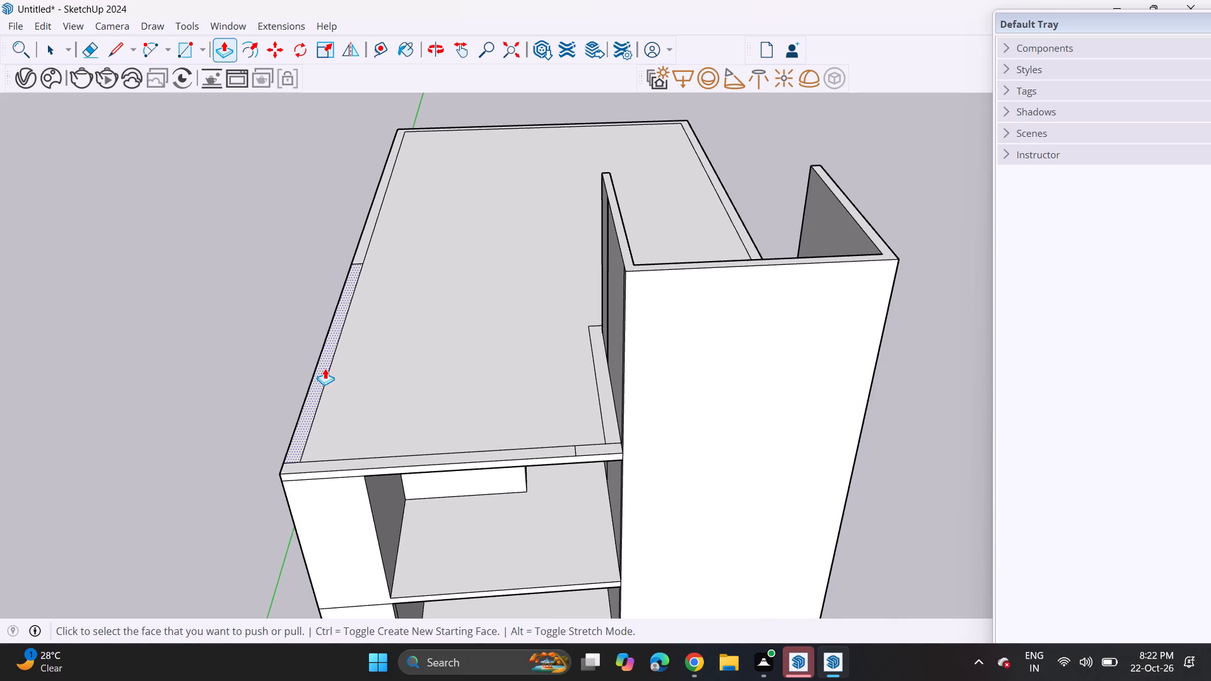
pyautogui.click(325, 368)
pyautogui.click(619, 219)
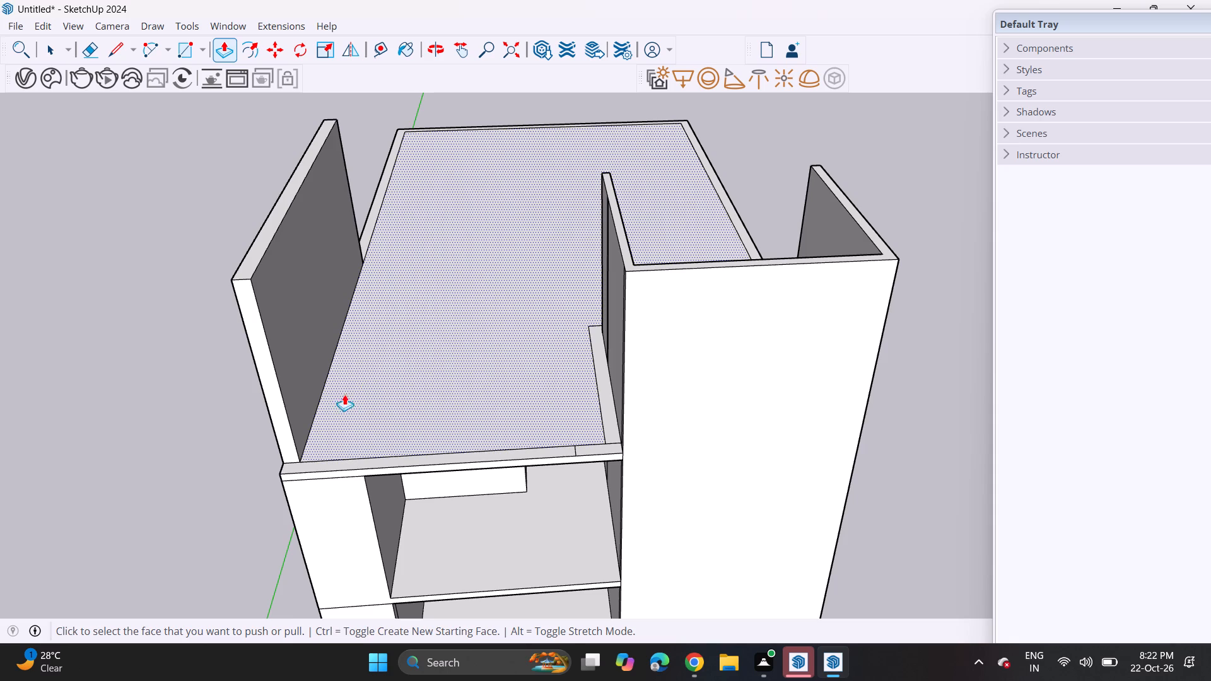
# Draw a short dividing line across the front roof border, near the inner edge of the balcony's outer wall.
pyautogui.scroll(2, 283, 457)
pyautogui.click(110, 51)
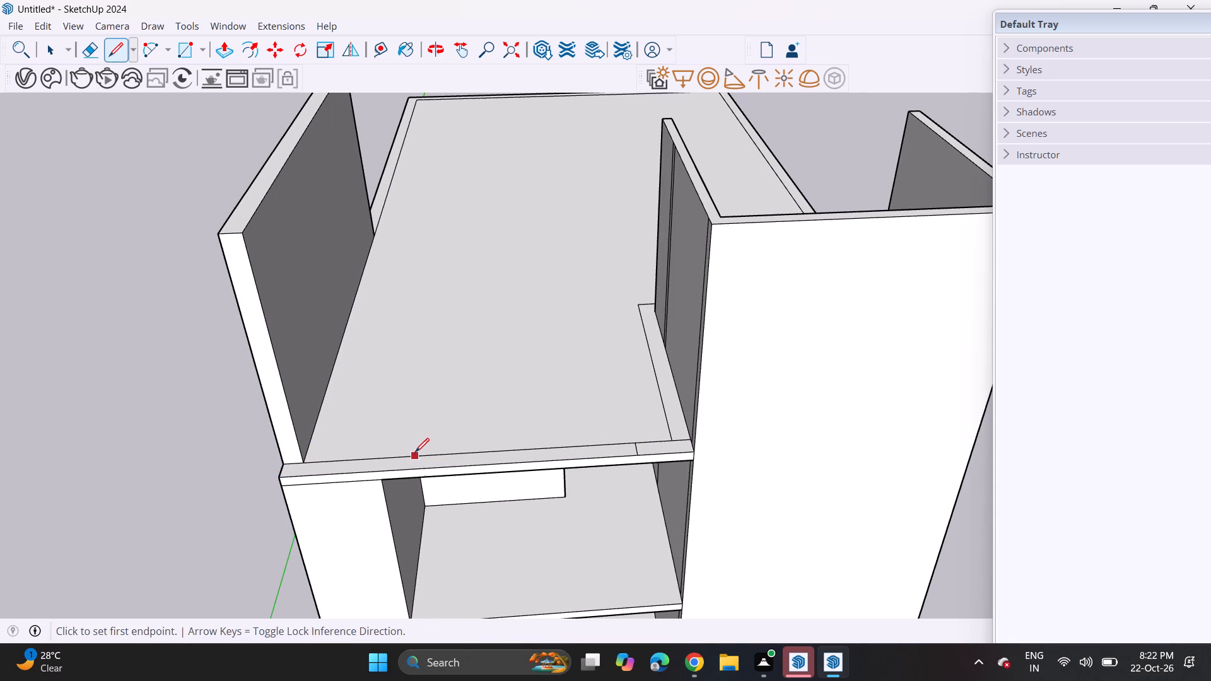
pyautogui.click(394, 456)
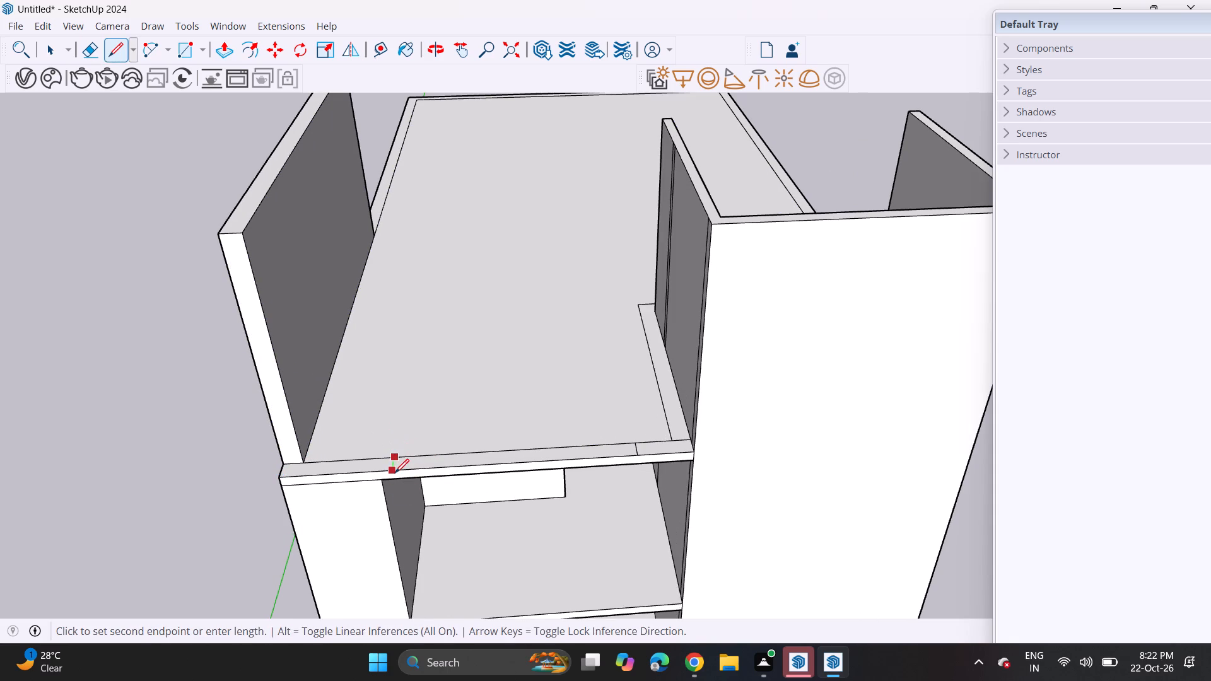
pyautogui.click(395, 473)
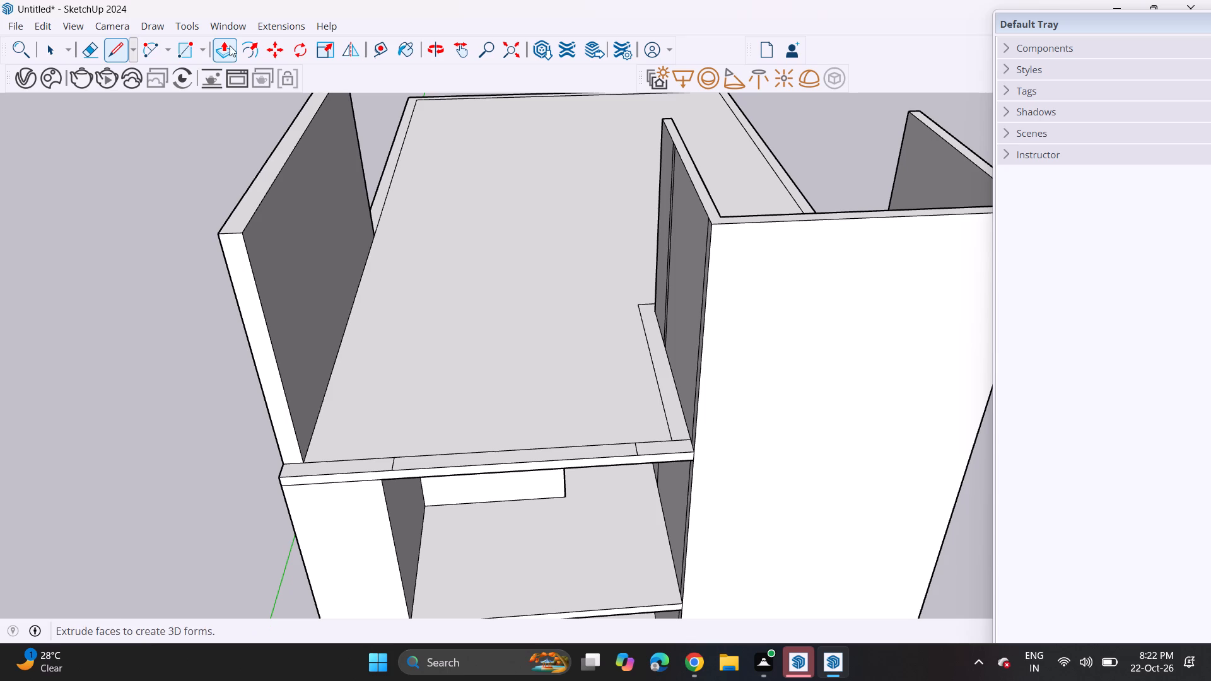
# Push/Pull the front border's outer corner section up as a low parapet and repeat the same height on the section beside the tower.
pyautogui.click(229, 49)
pyautogui.click(314, 466)
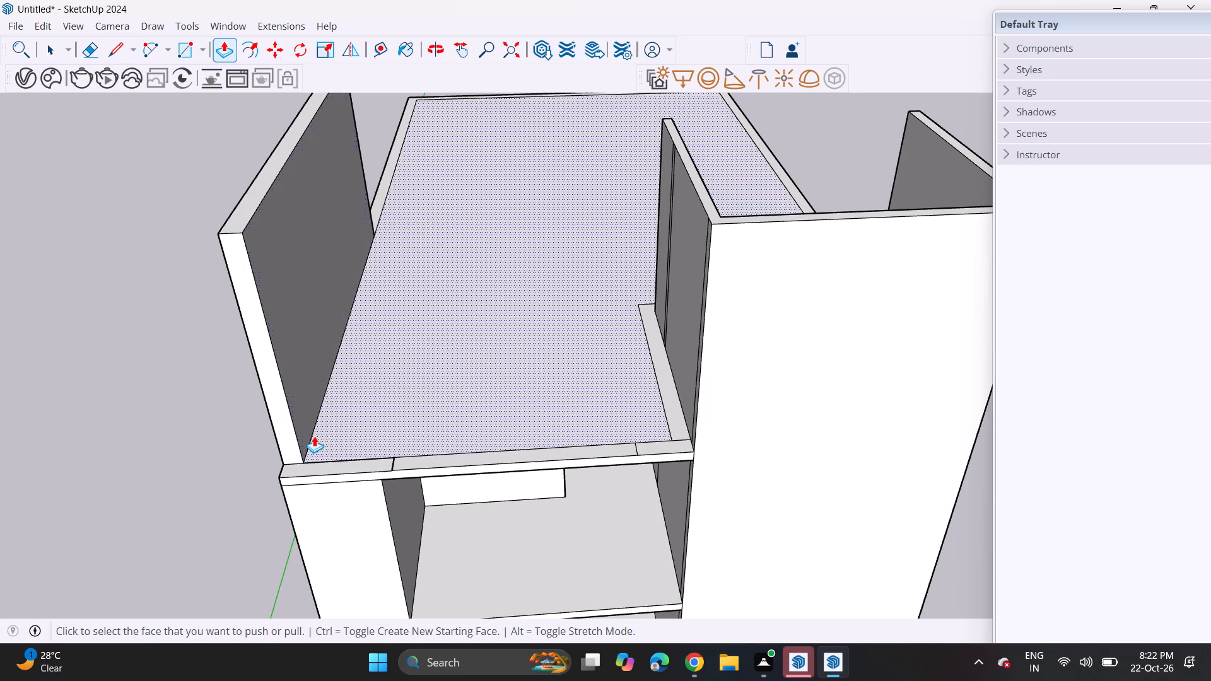
pyautogui.click(317, 467)
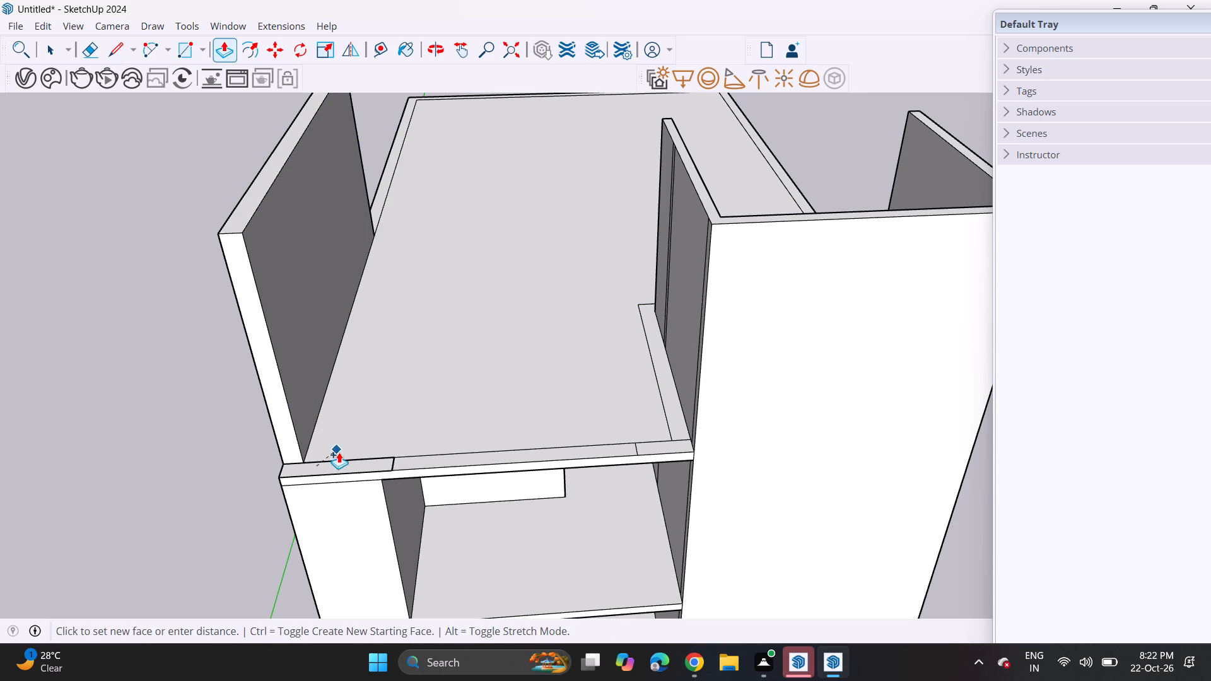
pyautogui.press('Escape')
pyautogui.click(336, 471)
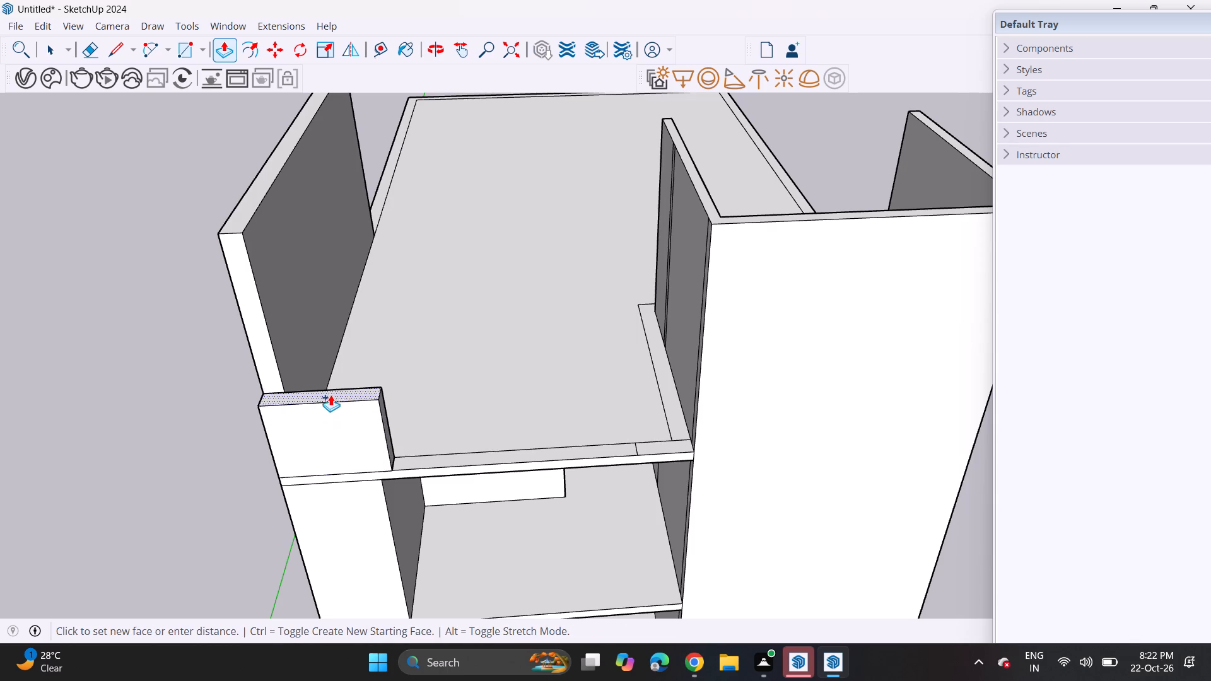
pyautogui.click(331, 392)
pyautogui.doubleClick(650, 447)
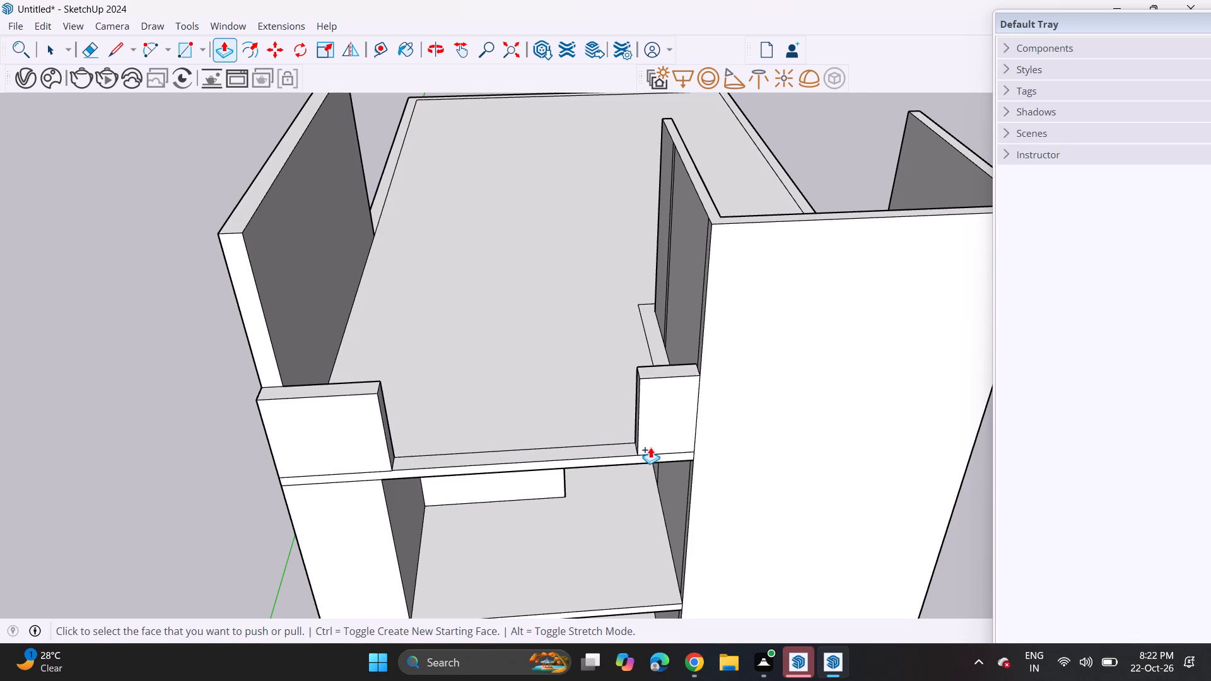
# Examine the new roof side wall and low parapet blocks from the front and from the tower side.
pyautogui.scroll(-6, 641, 431)
pyautogui.moveTo(624, 393); pyautogui.dragTo(578, 182, button='middle')
pyautogui.scroll(-4, 575, 219)
pyautogui.keyDown('shift'); pyautogui.moveTo(532, 209); pyautogui.dragTo(524, 212, button='middle'); pyautogui.keyUp('shift')
pyautogui.keyDown('shift'); pyautogui.scroll(1, 524, 212); pyautogui.keyUp('shift')
pyautogui.keyDown('shift'); pyautogui.moveTo(524, 212); pyautogui.dragTo(366, 272, button='middle'); pyautogui.keyUp('shift')
pyautogui.moveTo(348, 289); pyautogui.dragTo(431, 366, button='middle')
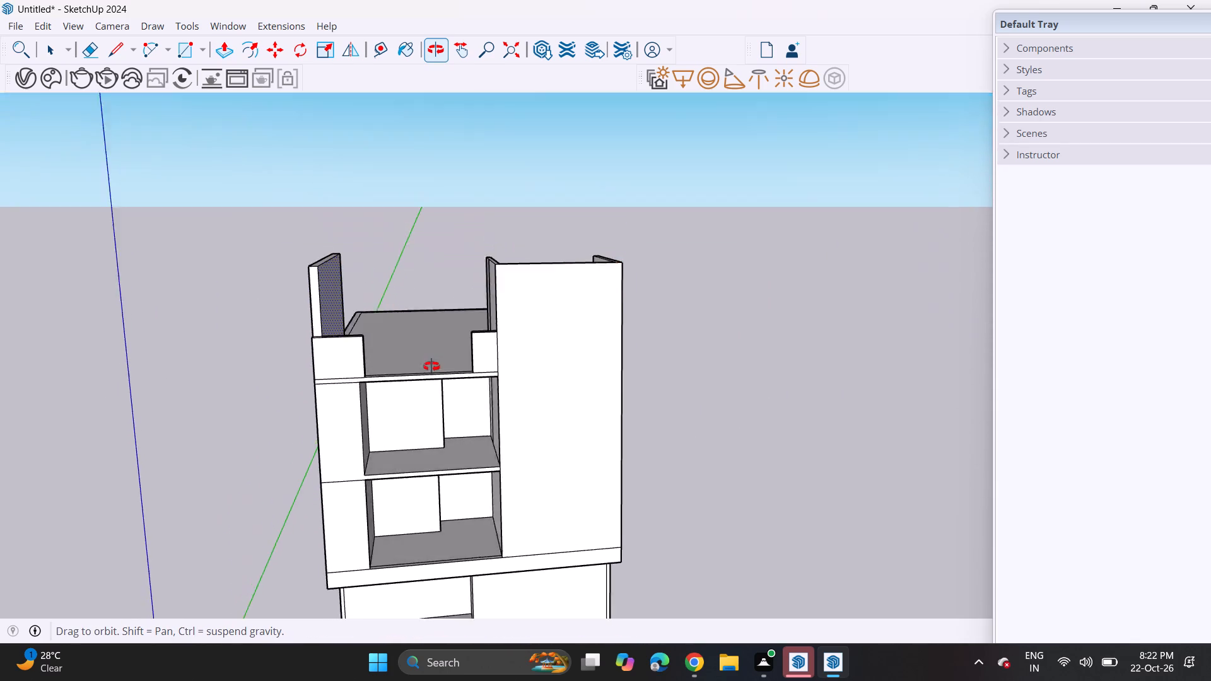
pyautogui.moveTo(431, 366); pyautogui.dragTo(341, 357, button='middle')
pyautogui.moveTo(347, 274); pyautogui.dragTo(268, 320, button='middle')
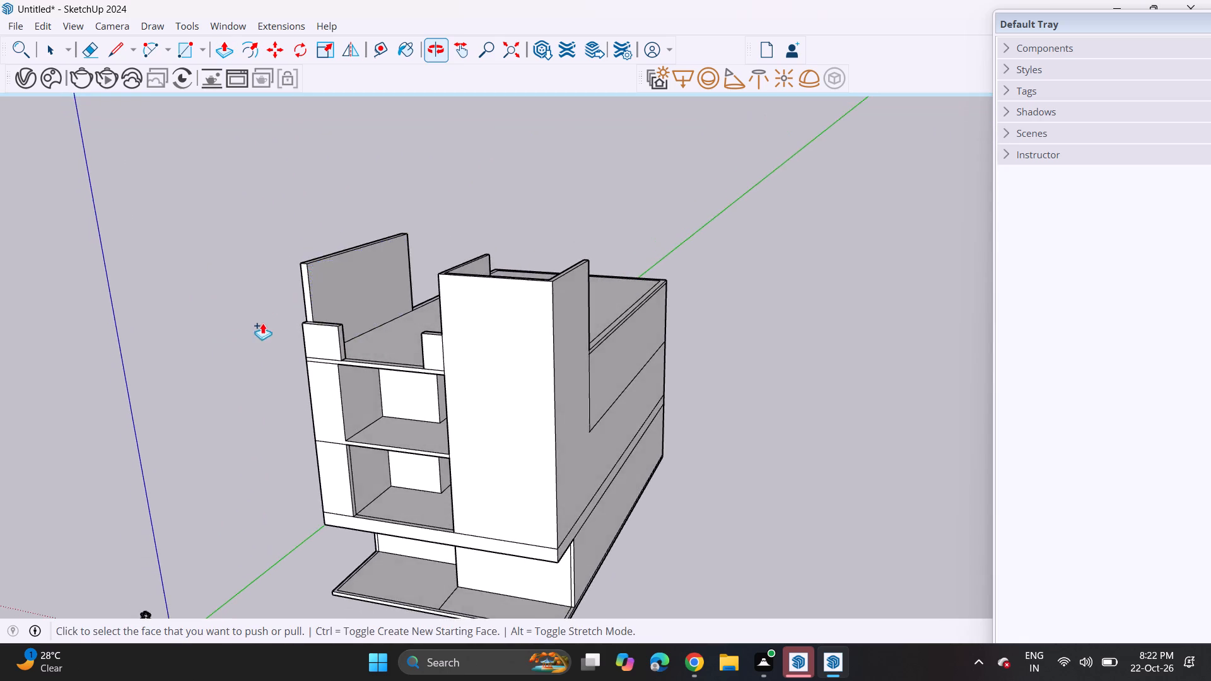
# Draw a rotated rectangle 6" high, standing along the outer top edge of the roof side wall.
pyautogui.scroll(5, 338, 212)
pyautogui.click(197, 50)
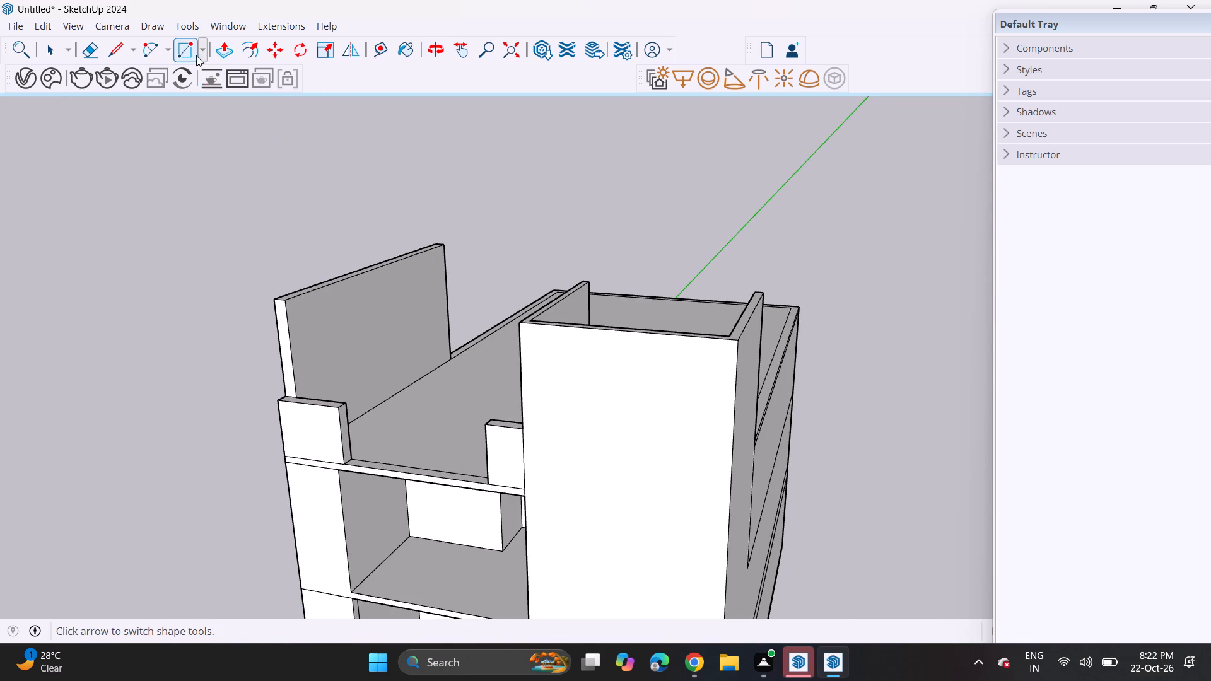
pyautogui.click(203, 52)
pyautogui.click(213, 88)
pyautogui.moveTo(379, 256); pyautogui.dragTo(349, 360, button='middle')
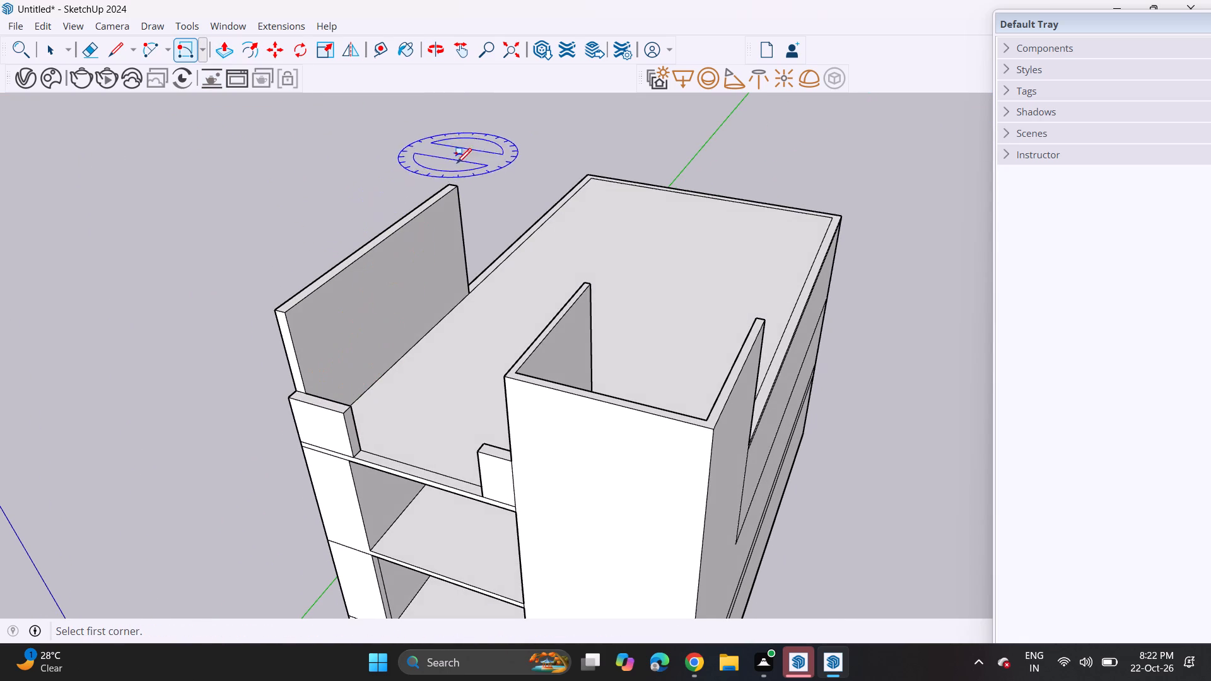
pyautogui.click(452, 182)
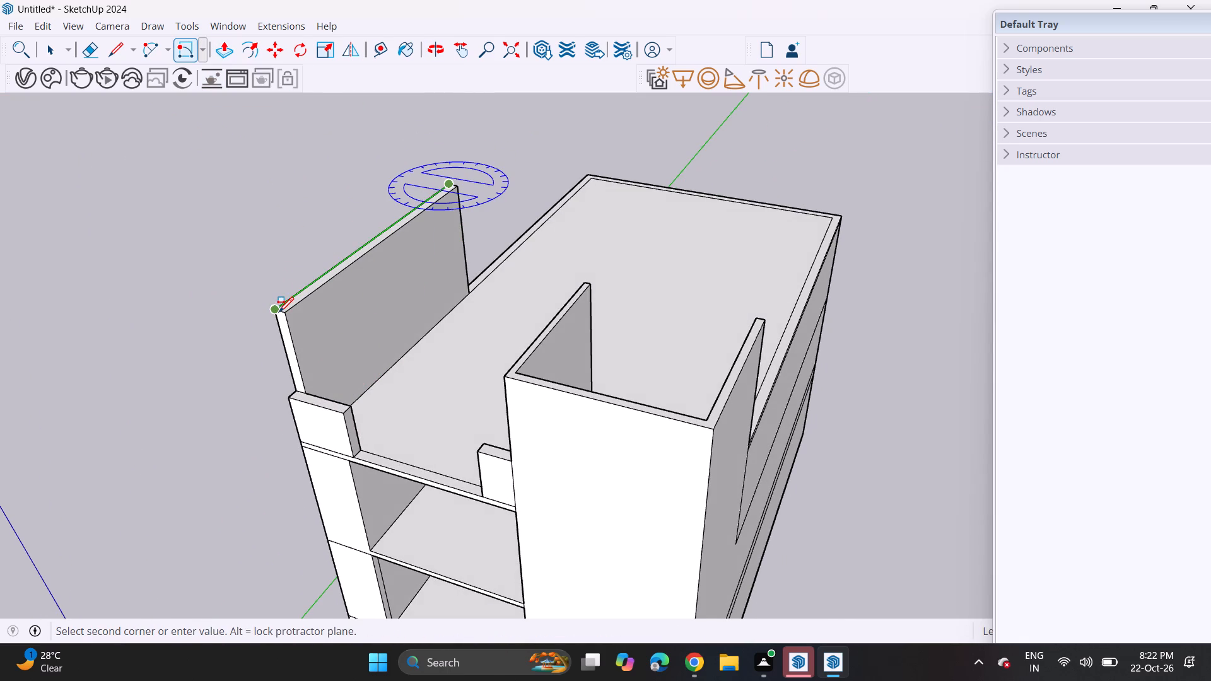
pyautogui.click(278, 311)
pyautogui.press('6')
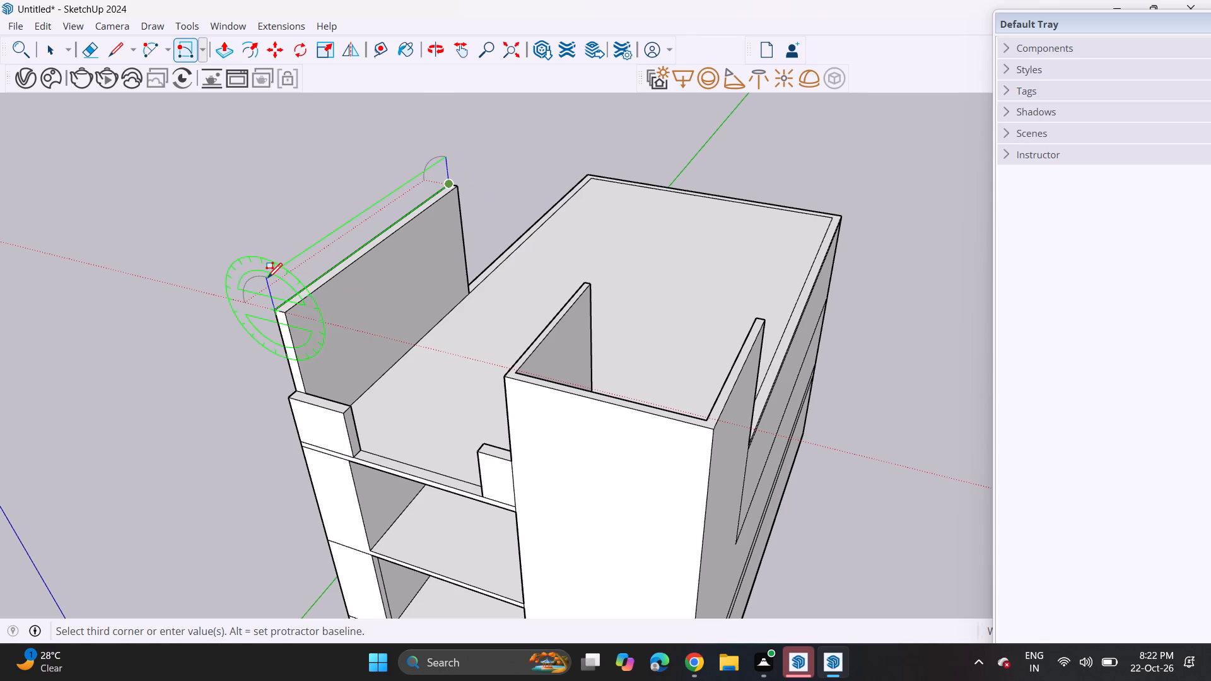
pyautogui.press('Return')
# Push/Pull the thin rectangle across the roof as a slab reaching the tower's far outer edge.
pyautogui.click(231, 44)
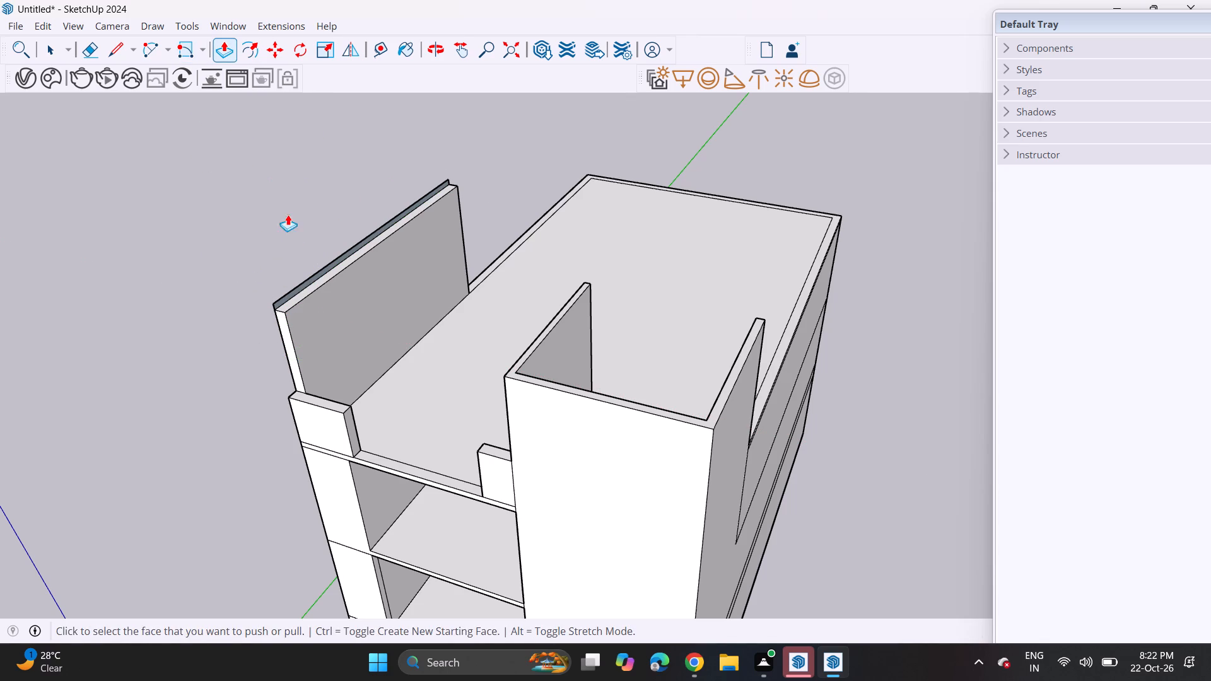
pyautogui.click(303, 288)
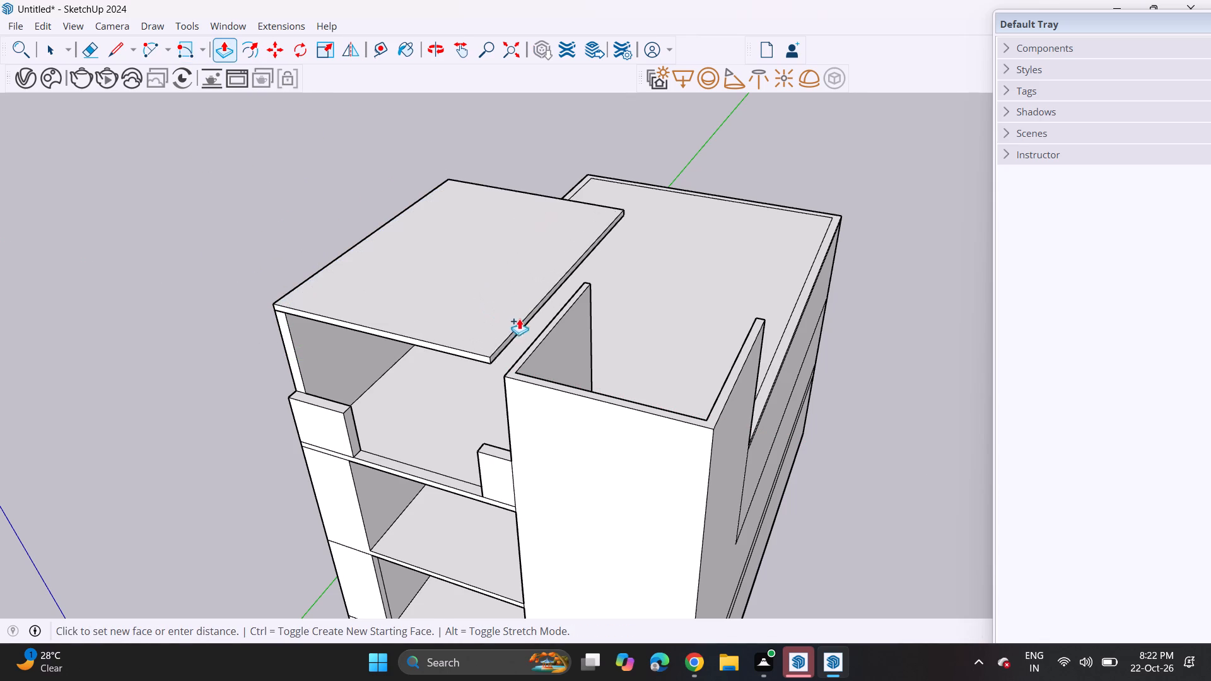
pyautogui.scroll(-6, 522, 339)
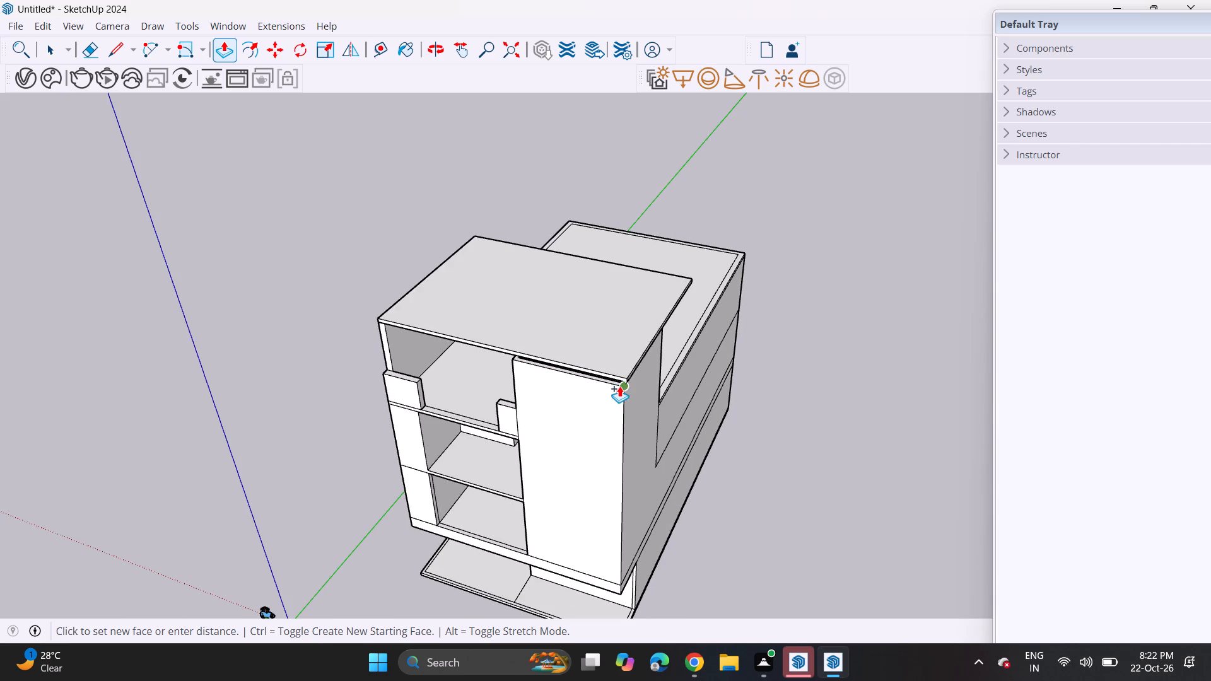
pyautogui.click(619, 387)
# Push/Pull the new roof slab's front edge forward, flush with the tower's front face.
pyautogui.scroll(6, 566, 367)
pyautogui.click(566, 367)
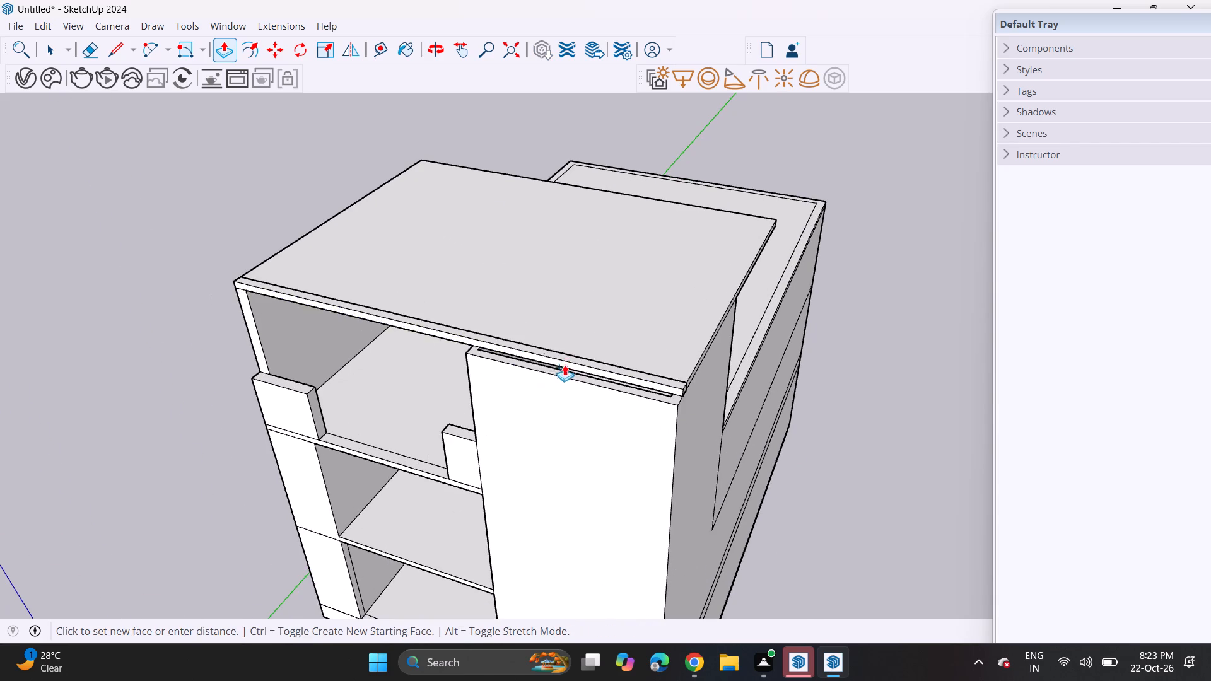
pyautogui.click(541, 375)
# Push/Pull the roof slab's top face upward to form a deeper band across the facade.
pyautogui.moveTo(500, 380); pyautogui.dragTo(621, 214, button='middle')
pyautogui.scroll(1, 504, 345)
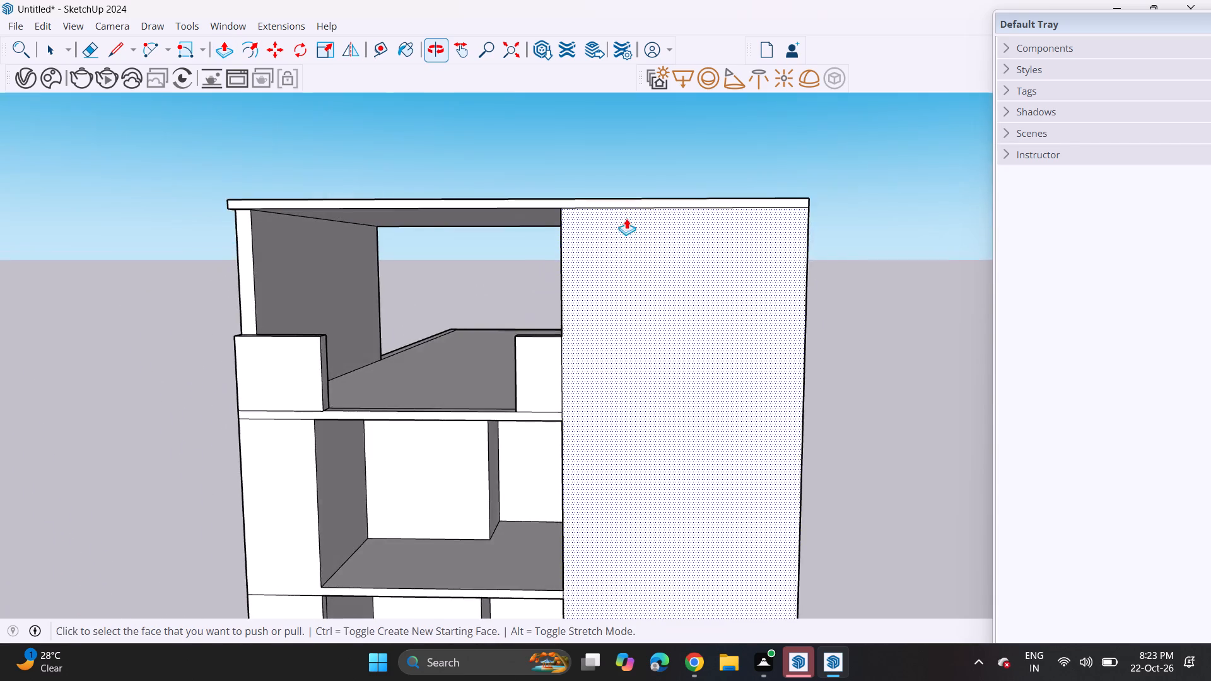
pyautogui.scroll(-4, 595, 247)
pyautogui.moveTo(569, 274); pyautogui.dragTo(605, 263, button='middle')
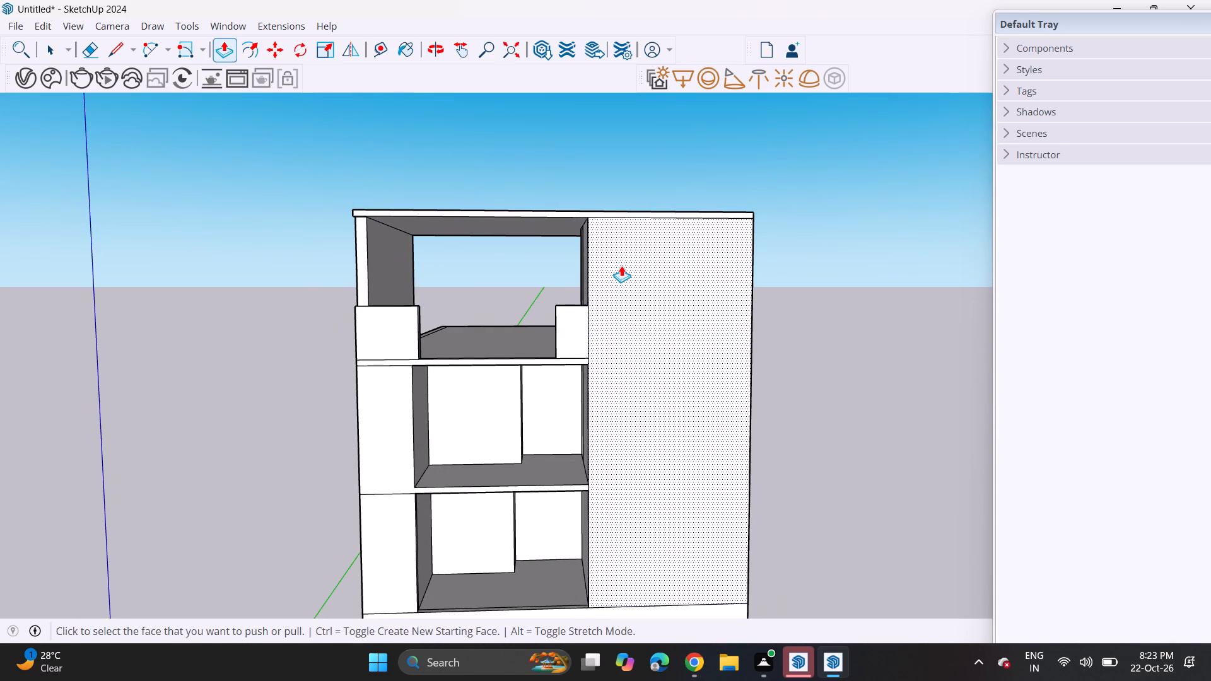
pyautogui.moveTo(438, 227); pyautogui.dragTo(441, 387, button='middle')
pyautogui.scroll(3, 426, 267)
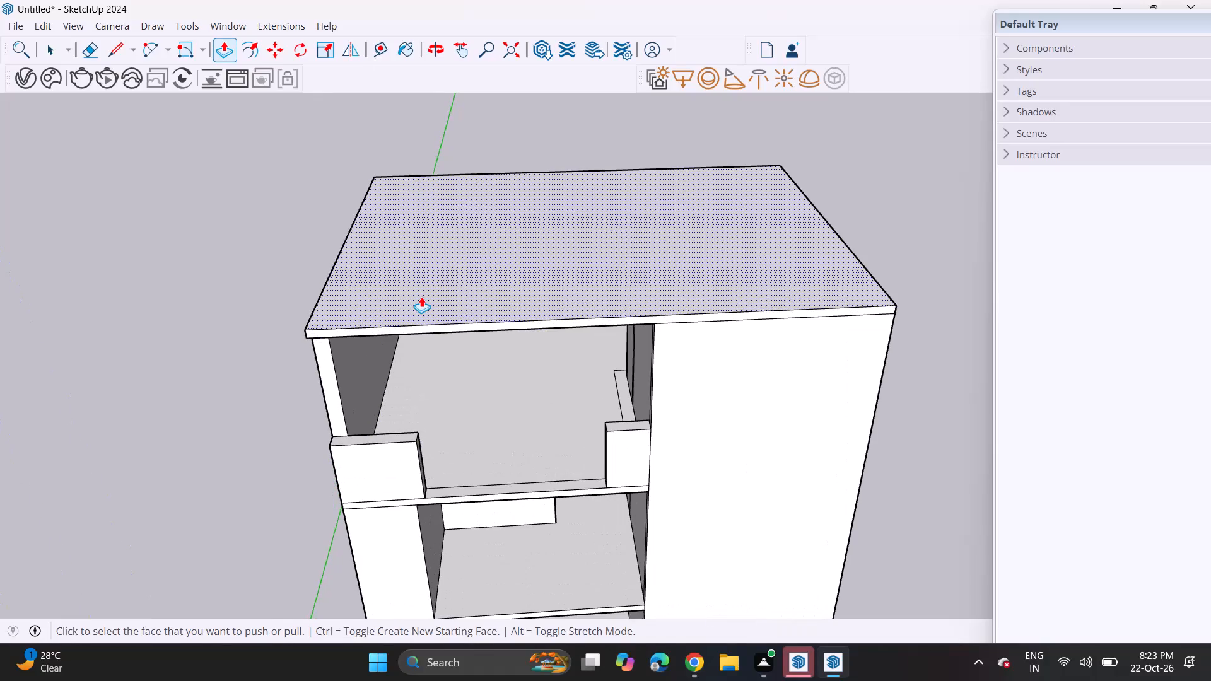
pyautogui.click(421, 296)
pyautogui.click(424, 276)
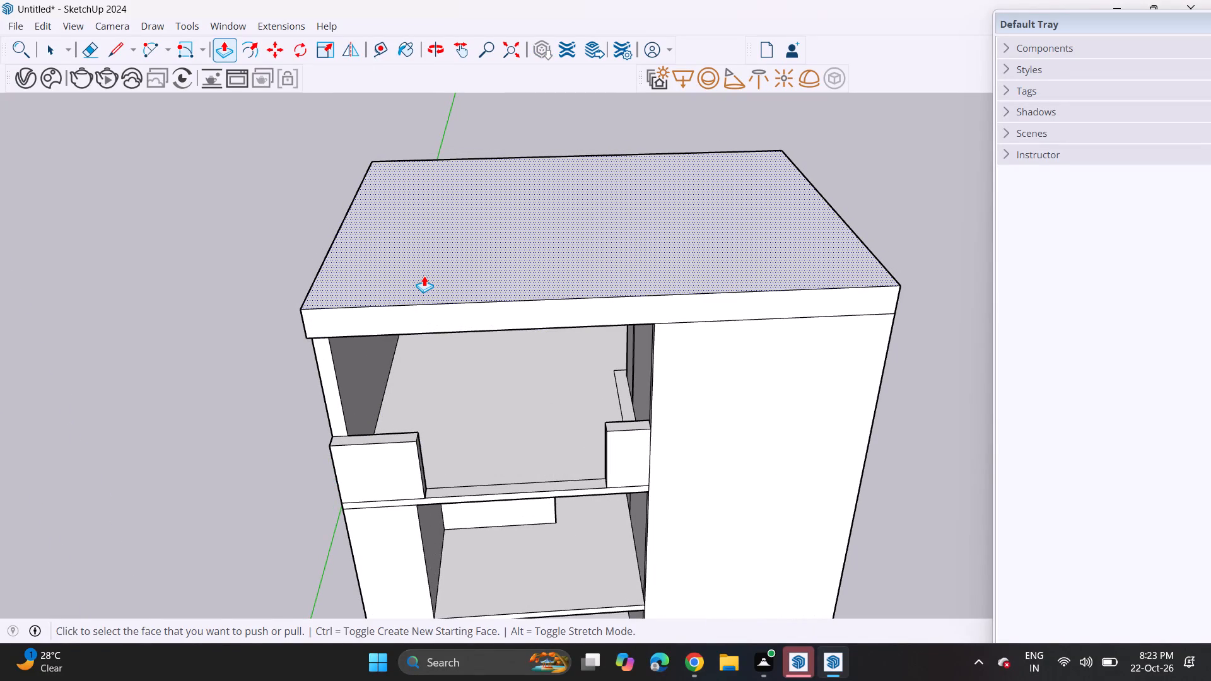
# Examine the thickened roof slab and the whole facade from the front, from below and from above.
pyautogui.moveTo(527, 323); pyautogui.dragTo(541, 183, button='middle')
pyautogui.scroll(-6, 561, 356)
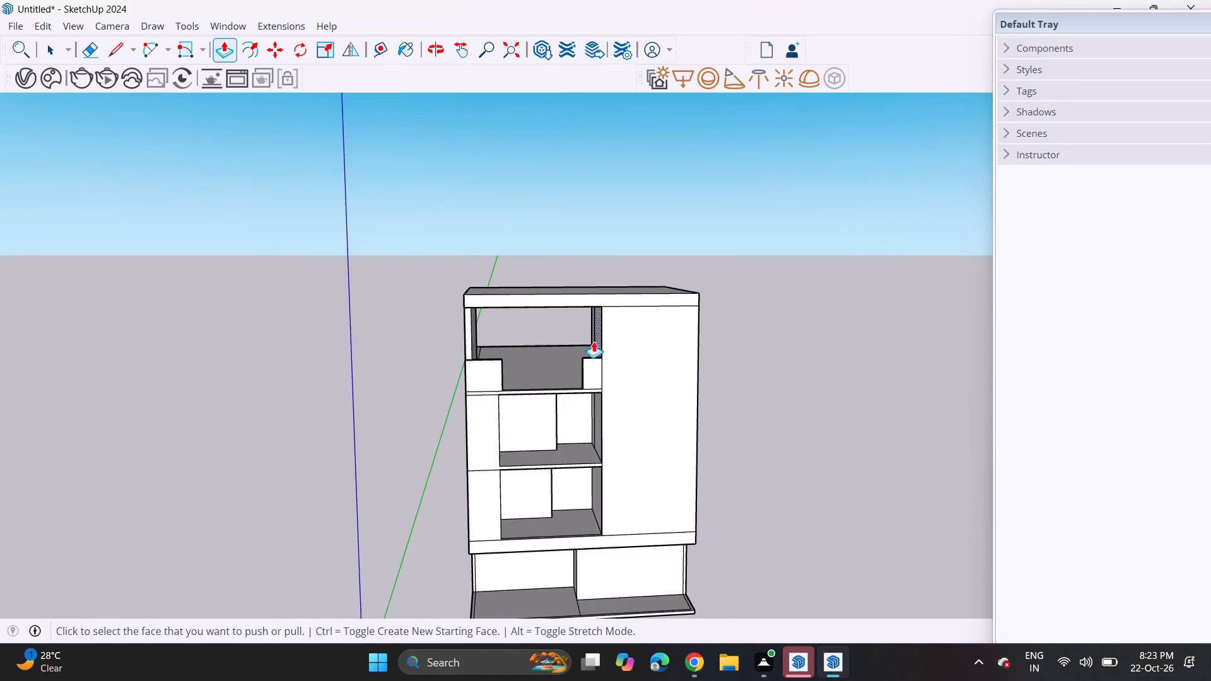
pyautogui.moveTo(580, 331); pyautogui.dragTo(533, 277, button='middle')
pyautogui.scroll(1, 572, 387)
pyautogui.keyDown('shift'); pyautogui.moveTo(563, 378); pyautogui.dragTo(478, 315, button='middle'); pyautogui.keyUp('shift')
pyautogui.moveTo(387, 241); pyautogui.dragTo(370, 235, button='middle')
pyautogui.scroll(1, 370, 235)
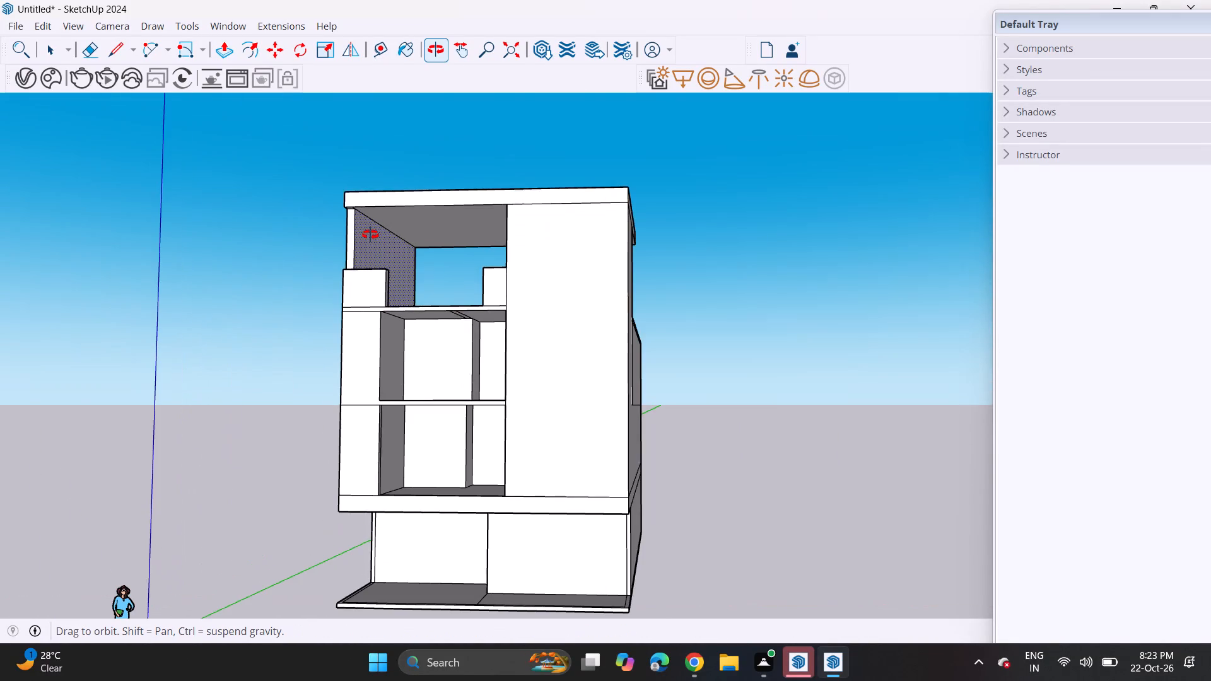
pyautogui.moveTo(370, 235); pyautogui.dragTo(374, 235, button='middle')
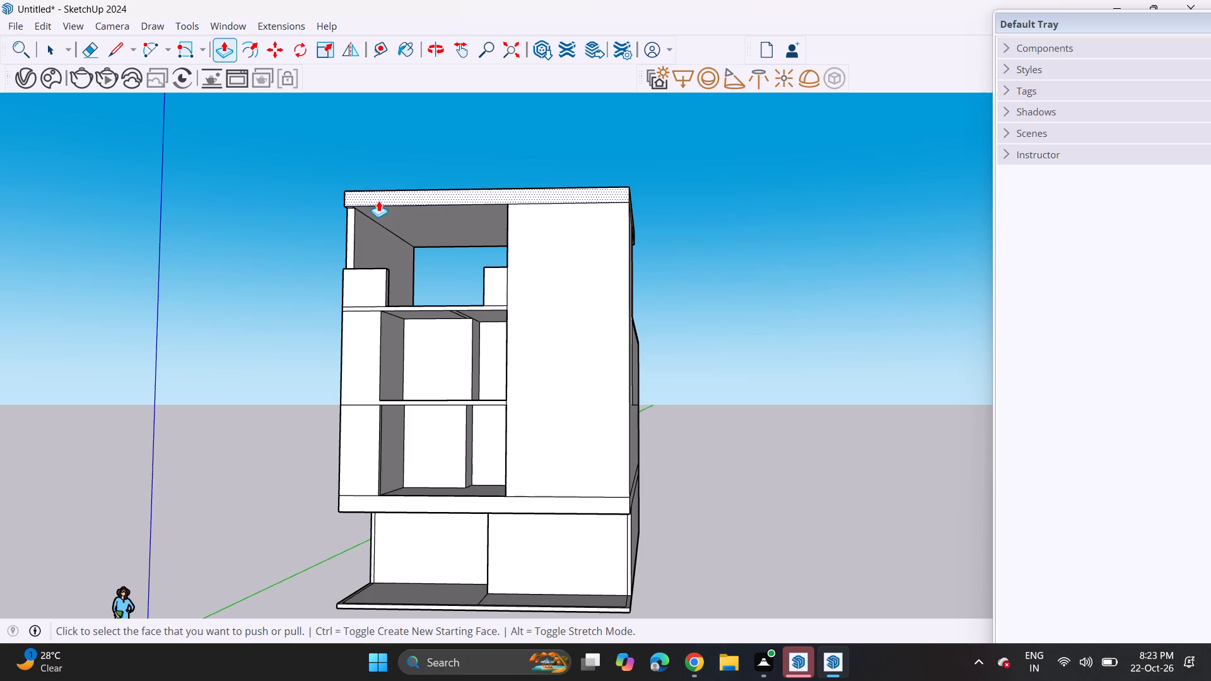
pyautogui.scroll(-3, 377, 205)
pyautogui.moveTo(393, 194); pyautogui.dragTo(324, 332, button='middle')
# Draw a narrow full-height rectangle on the roof side wall's inner face, from the floor to the underside of the slab.
pyautogui.scroll(6, 404, 242)
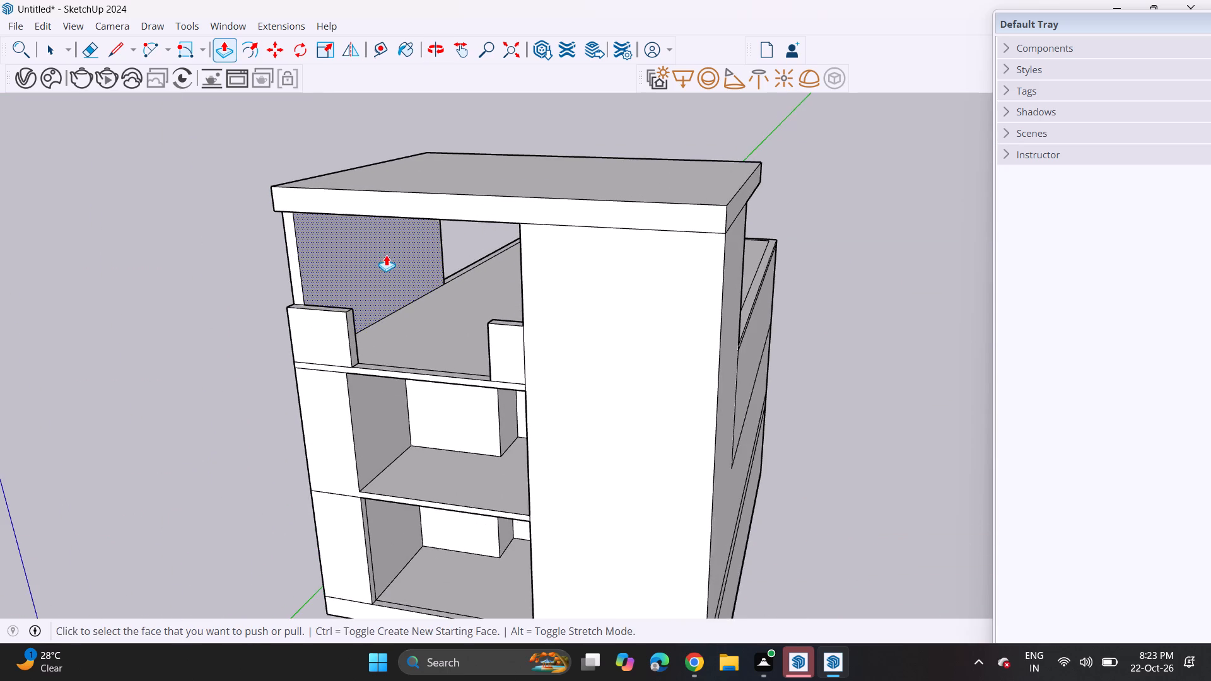
pyautogui.scroll(15, 382, 259)
pyautogui.moveTo(335, 284); pyautogui.dragTo(249, 277, button='middle')
pyautogui.scroll(-6, 226, 288)
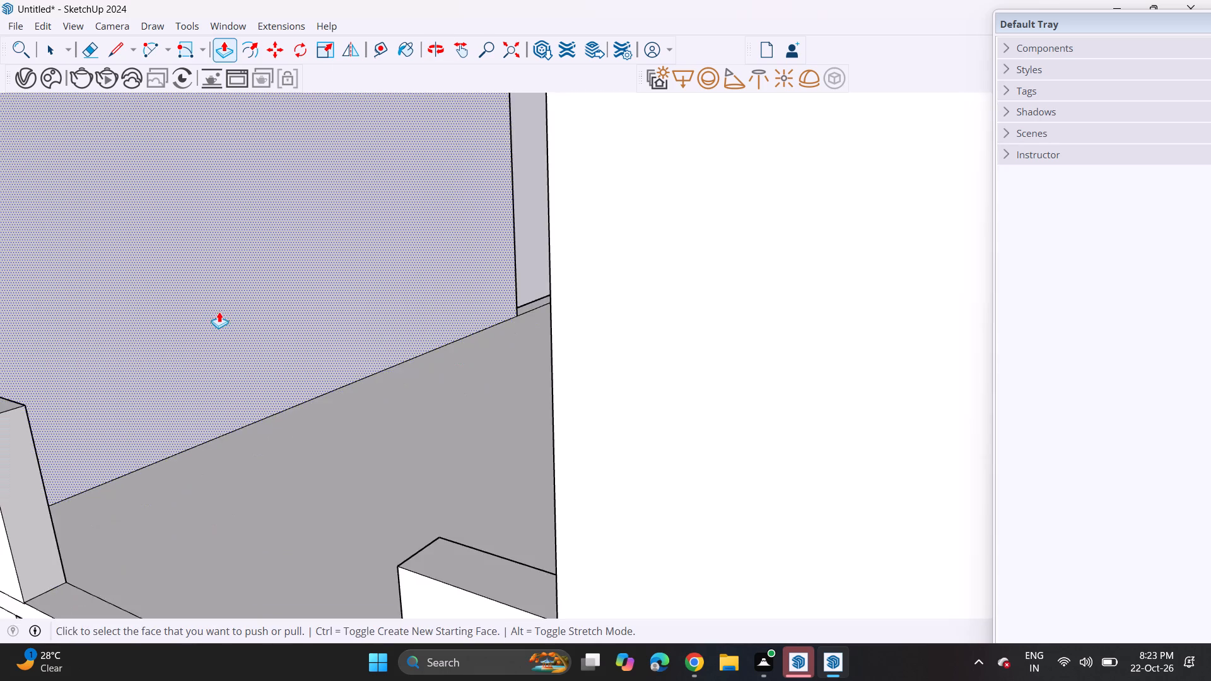
pyautogui.scroll(1, 220, 310)
pyautogui.moveTo(220, 310); pyautogui.dragTo(481, 346, button='middle')
pyautogui.moveTo(405, 333); pyautogui.dragTo(289, 327, button='middle')
pyautogui.scroll(3, 302, 264)
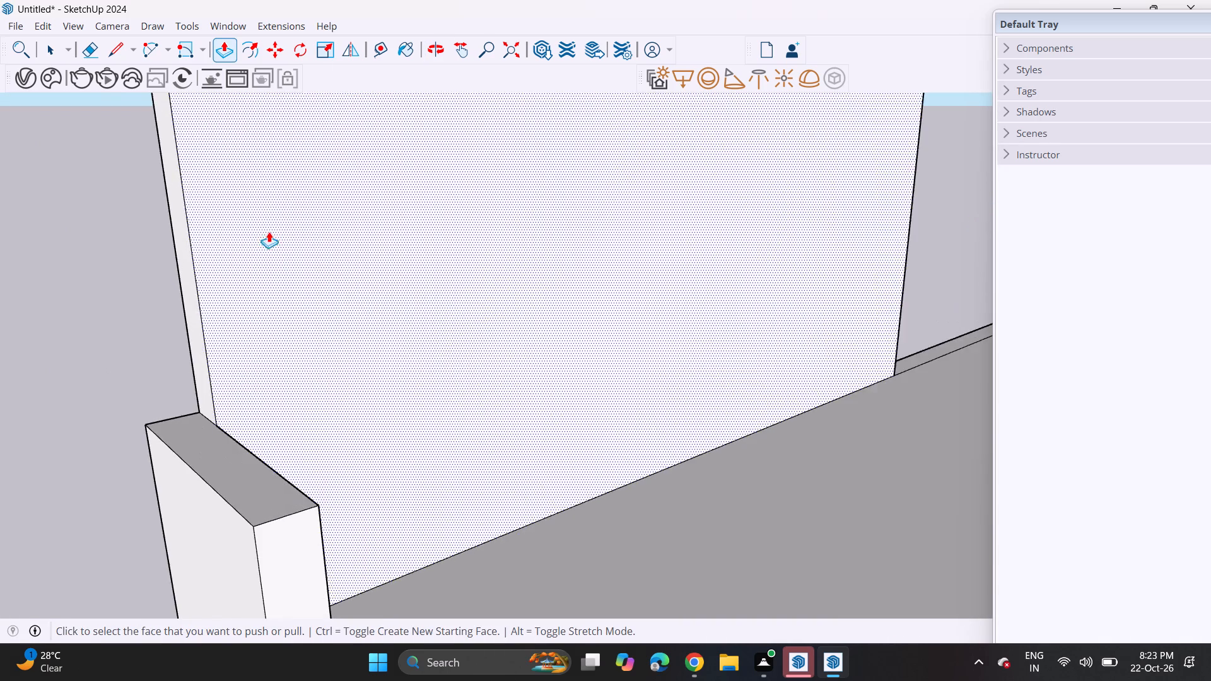
pyautogui.scroll(-5, 269, 231)
pyautogui.keyDown('shift'); pyautogui.moveTo(293, 248); pyautogui.dragTo(395, 334, button='middle'); pyautogui.keyUp('shift')
pyautogui.moveTo(387, 322); pyautogui.dragTo(322, 239, button='middle')
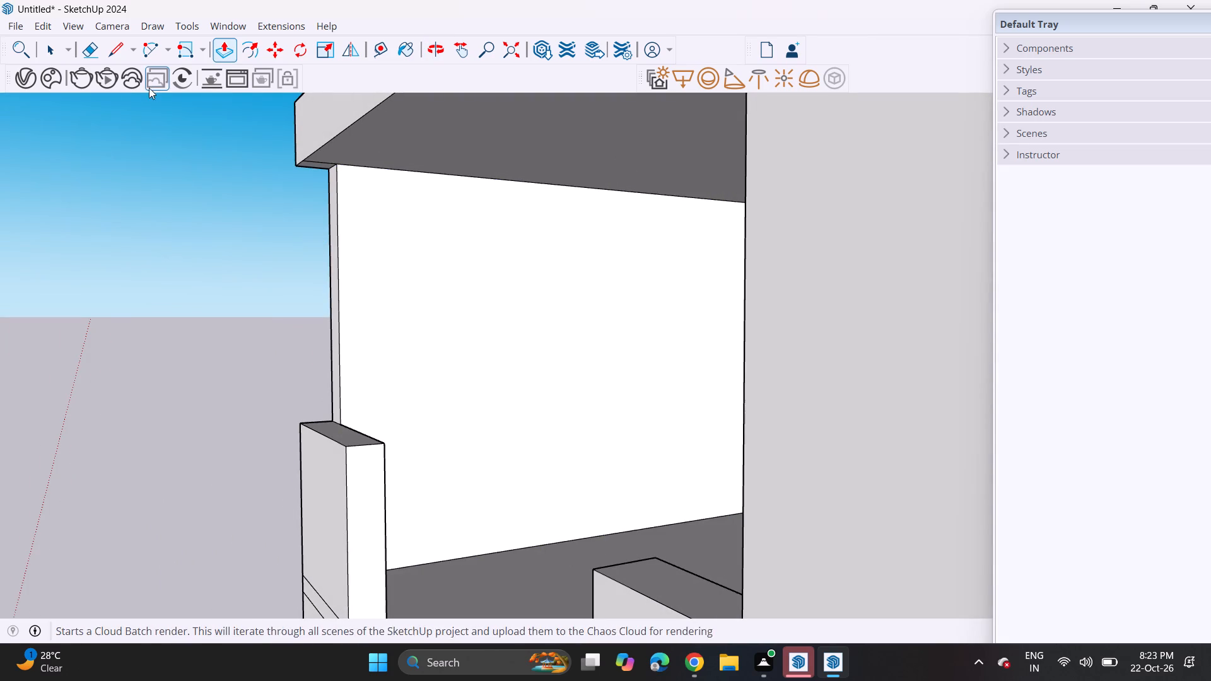
pyautogui.click(197, 59)
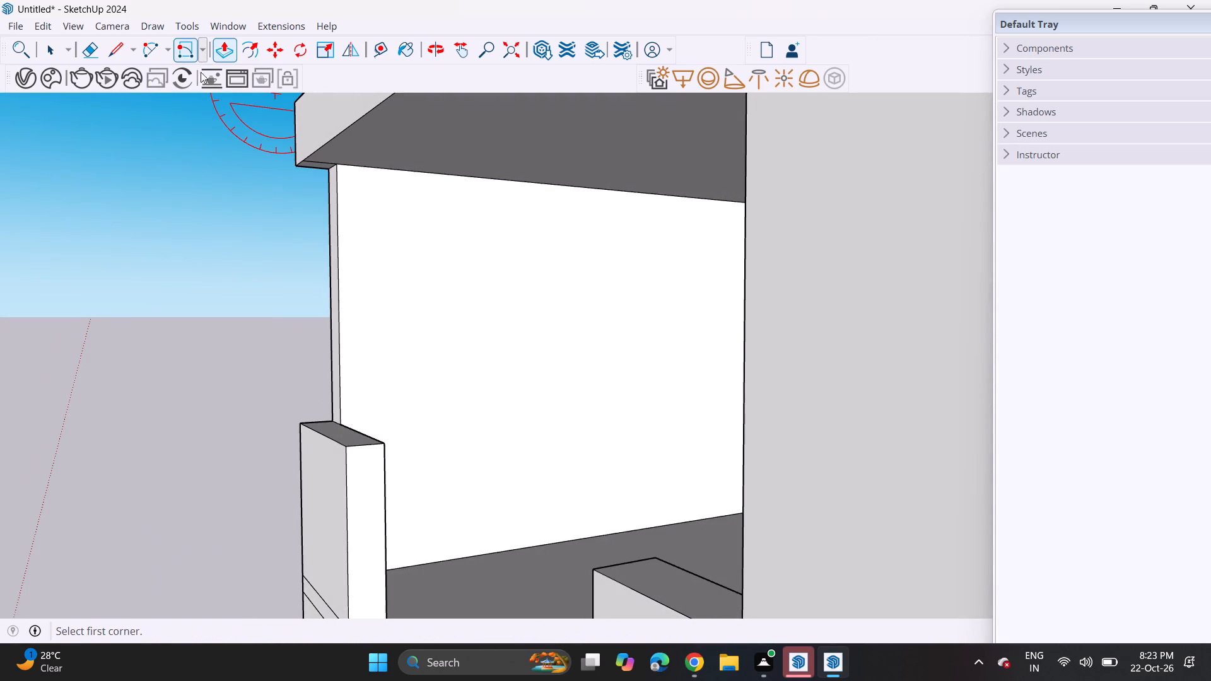
pyautogui.click(204, 50)
pyautogui.click(210, 69)
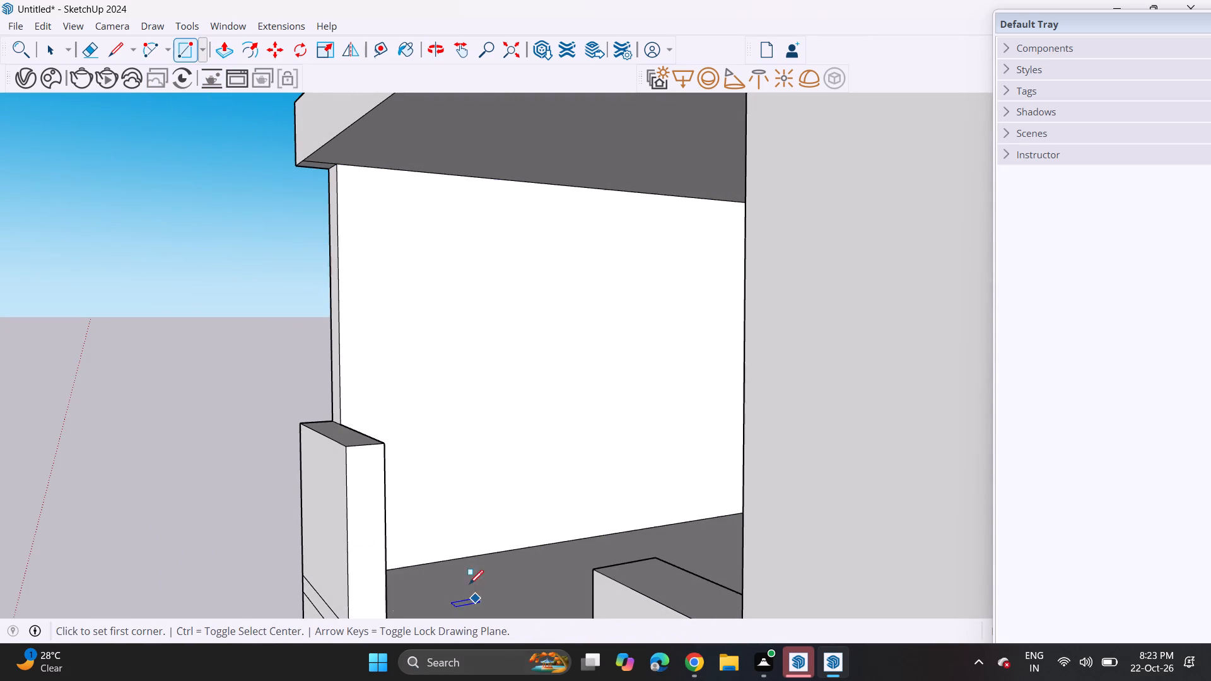
pyautogui.click(452, 559)
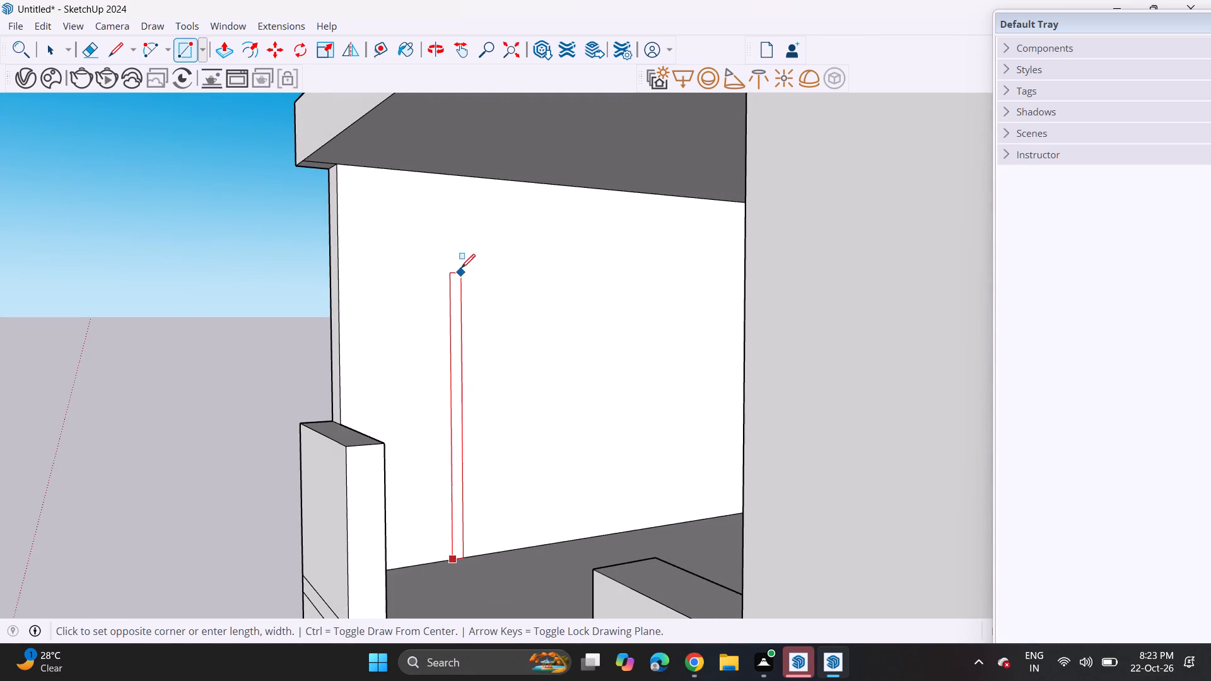
pyautogui.click(461, 175)
# Select the narrow vertical strip and copy it about 6" along the wall's base, leaving a thin gap between the two.
pyautogui.moveTo(462, 251); pyautogui.dragTo(471, 267, button='middle')
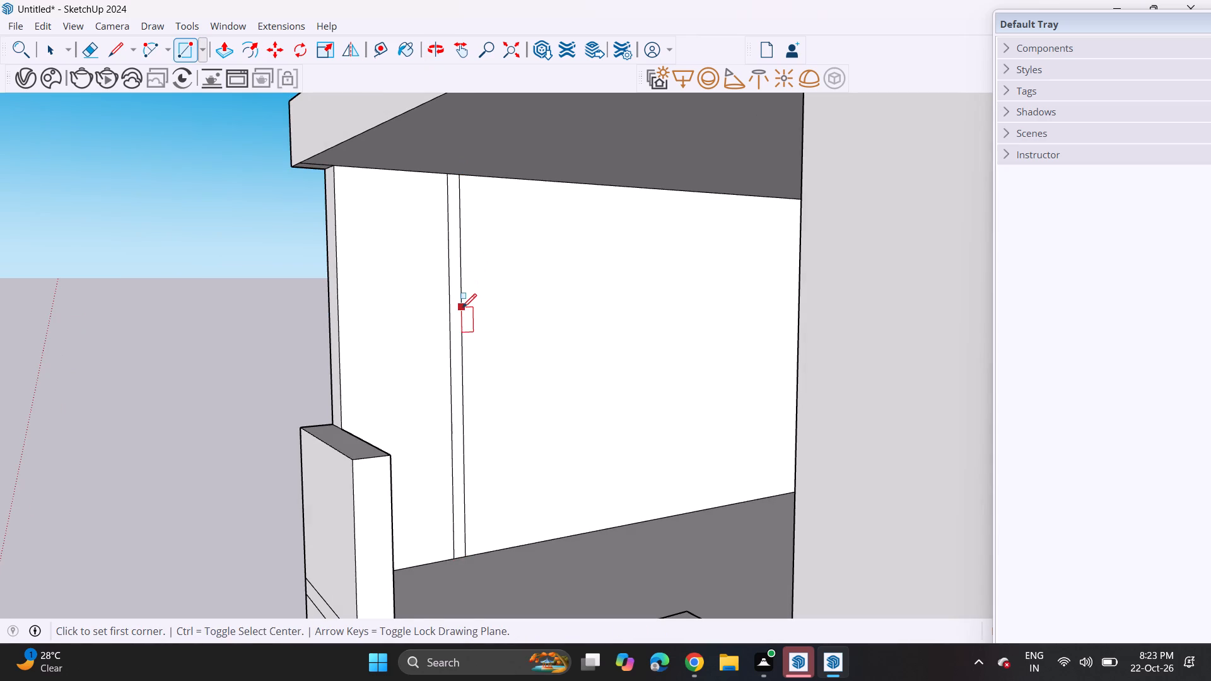
pyautogui.press('space')
pyautogui.doubleClick(460, 436)
pyautogui.moveTo(469, 442); pyautogui.dragTo(474, 452, button='middle')
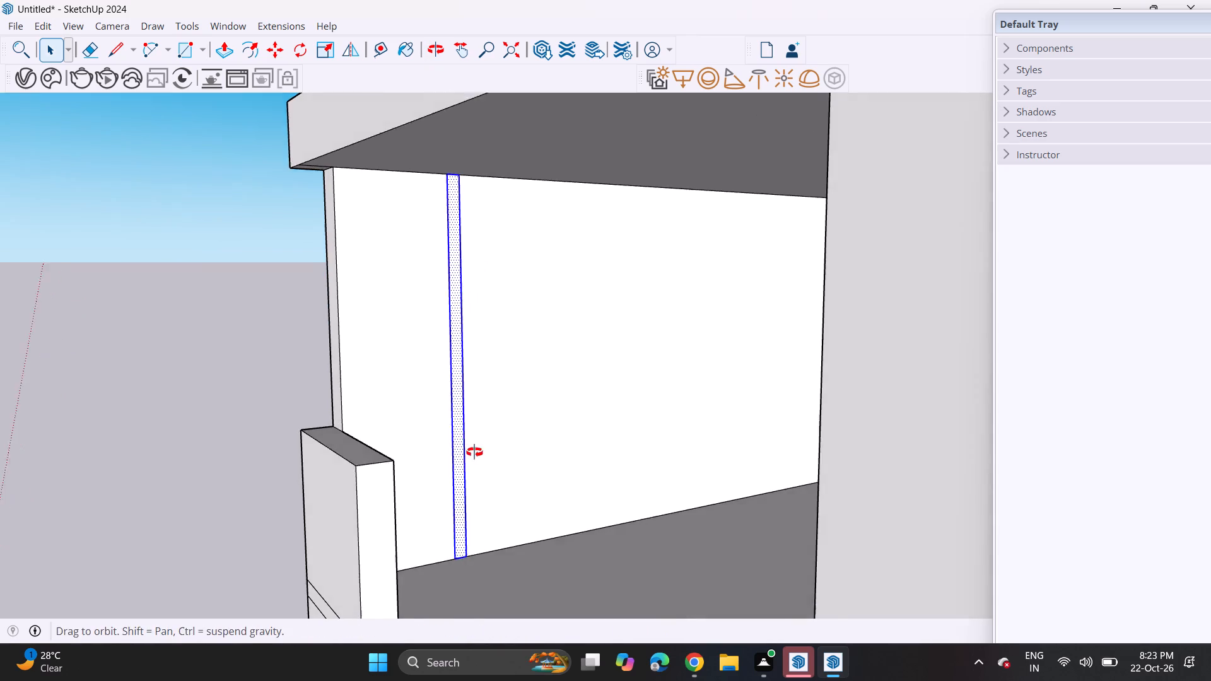
pyautogui.moveTo(474, 452); pyautogui.dragTo(476, 479, button='middle')
pyautogui.scroll(3, 475, 511)
pyautogui.press('m')
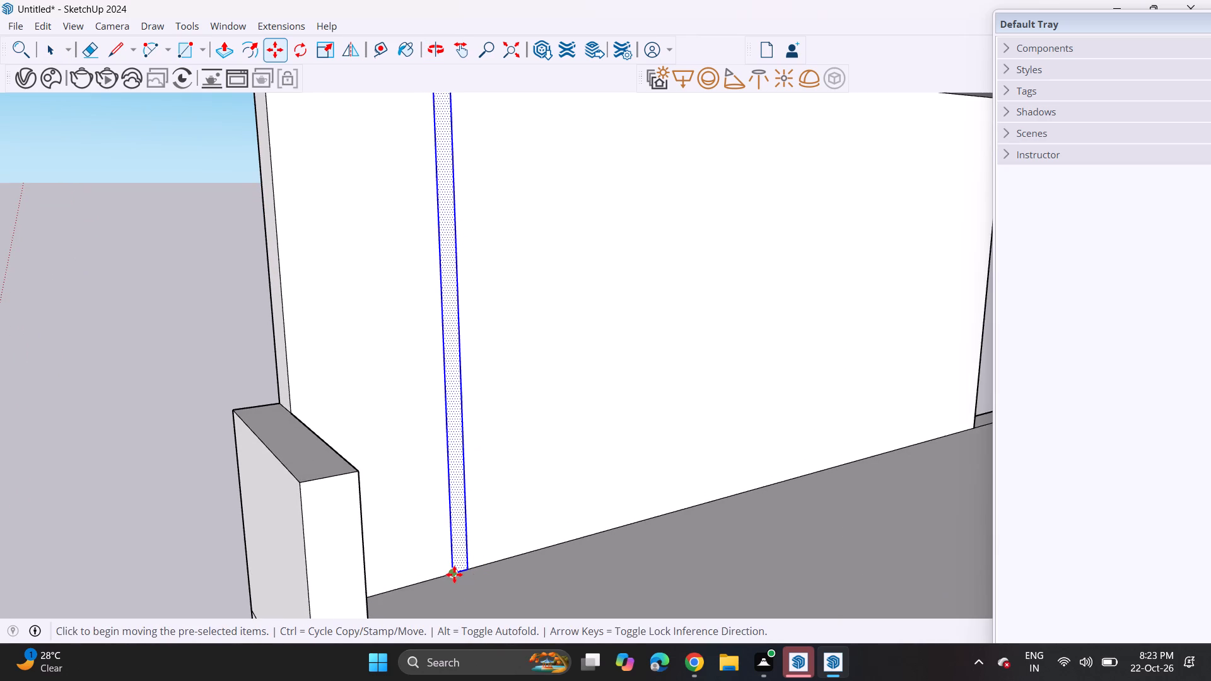
pyautogui.click(454, 574)
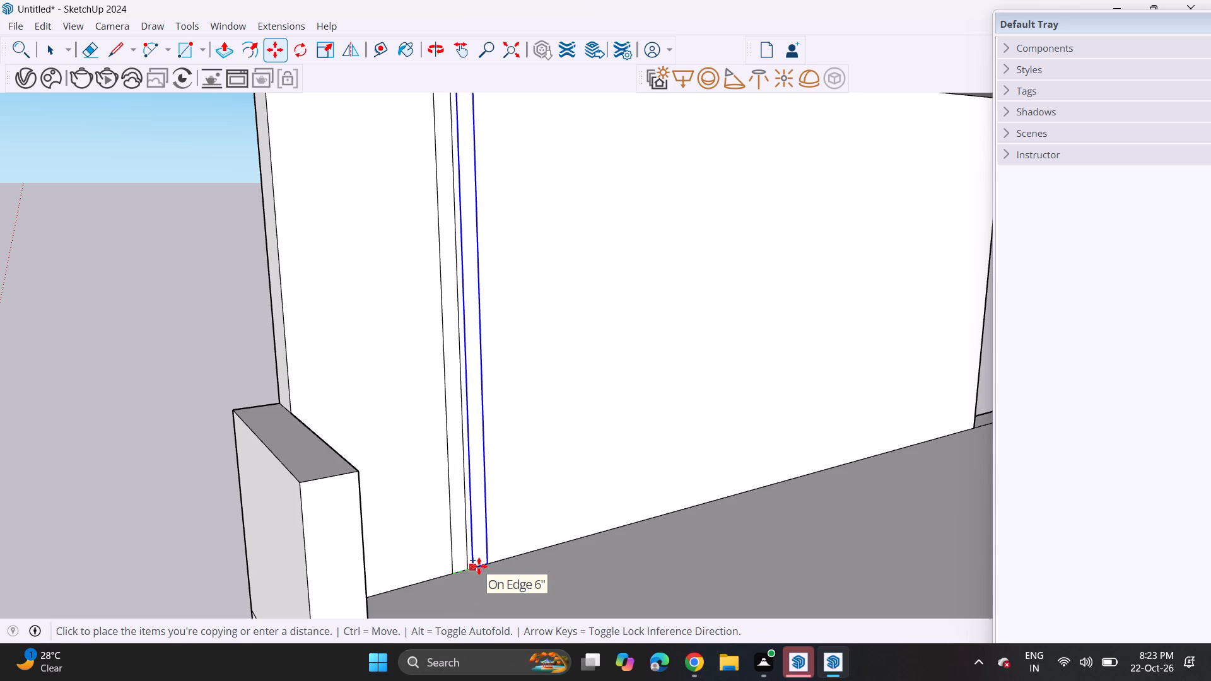
pyautogui.click(481, 564)
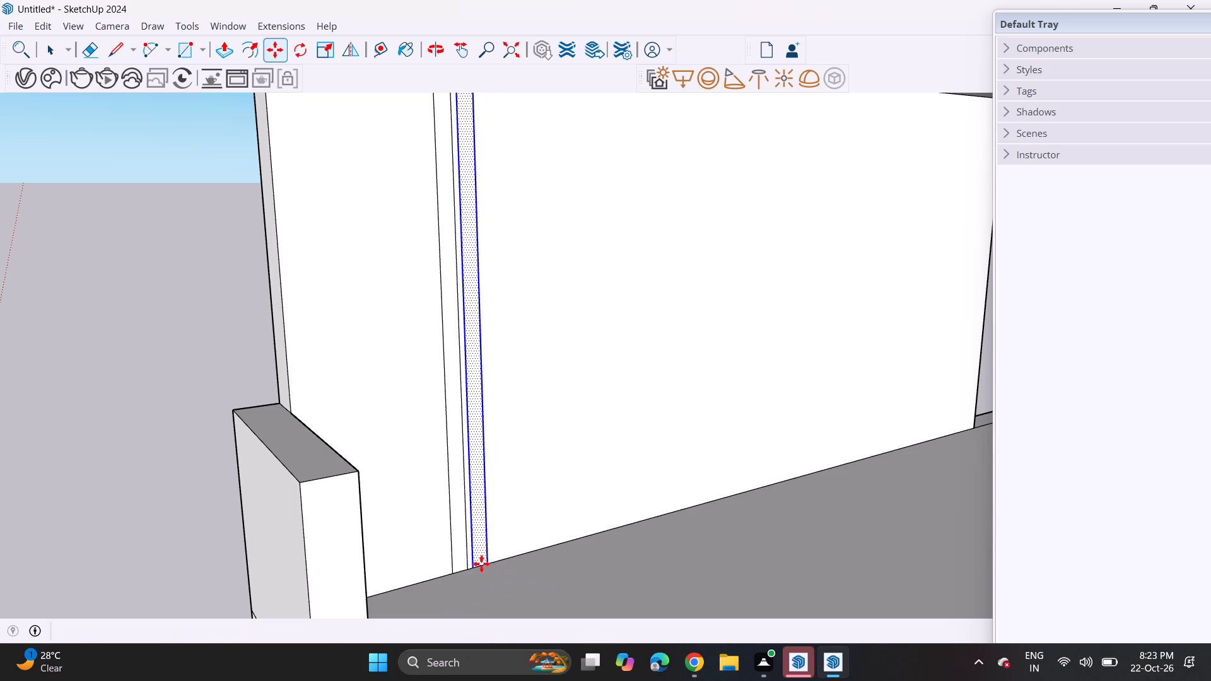
# Make four more copies of the vertical strip along the wall, each separated by a thin gap.
pyautogui.click(467, 575)
pyautogui.click(493, 562)
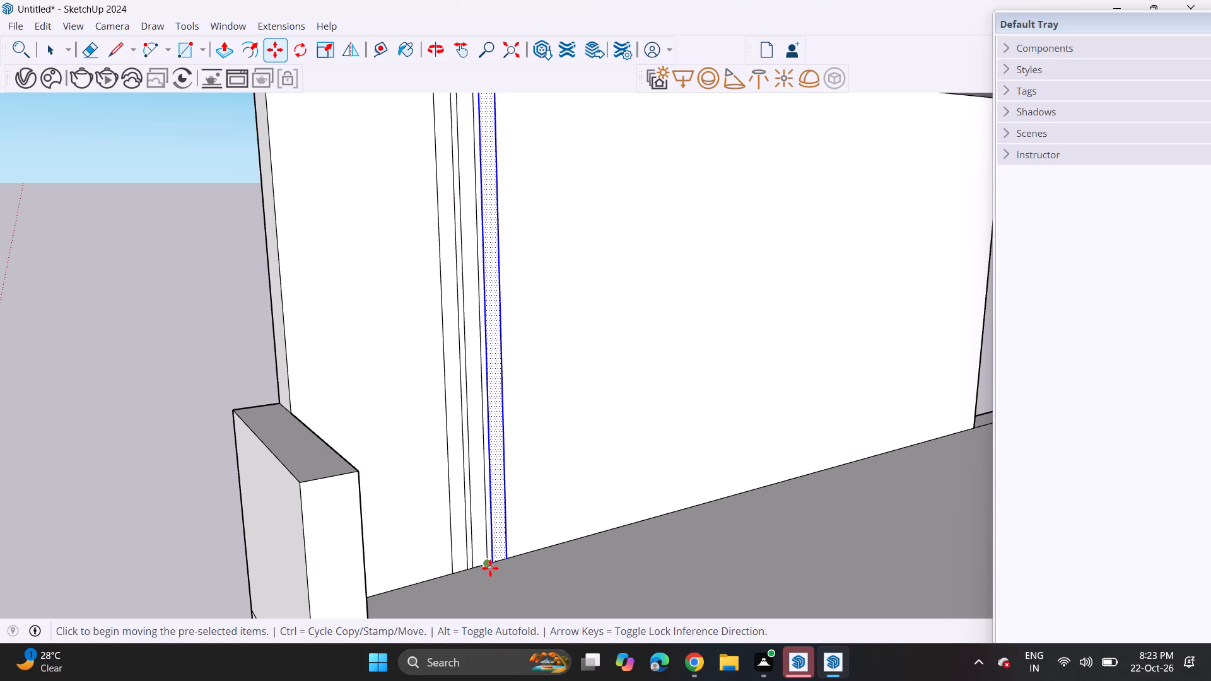
pyautogui.click(490, 568)
pyautogui.click(510, 555)
pyautogui.click(508, 561)
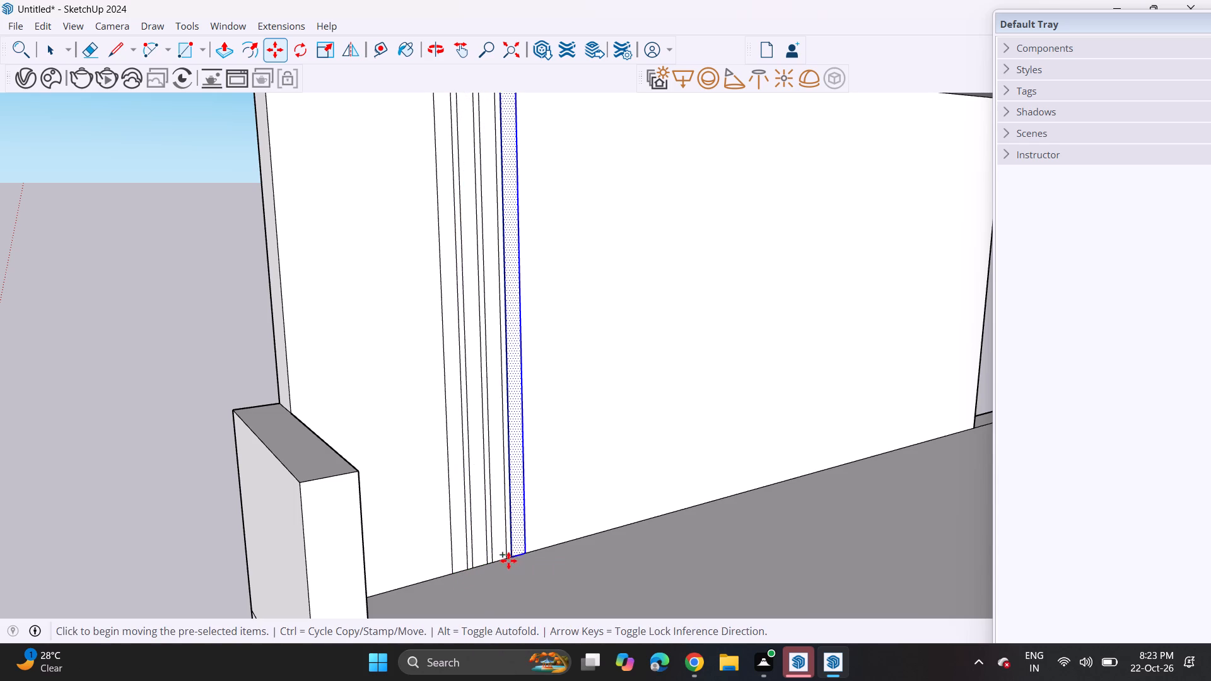
pyautogui.click(525, 555)
pyautogui.keyDown('ctrl'); pyautogui.click(528, 553); pyautogui.keyUp('ctrl')
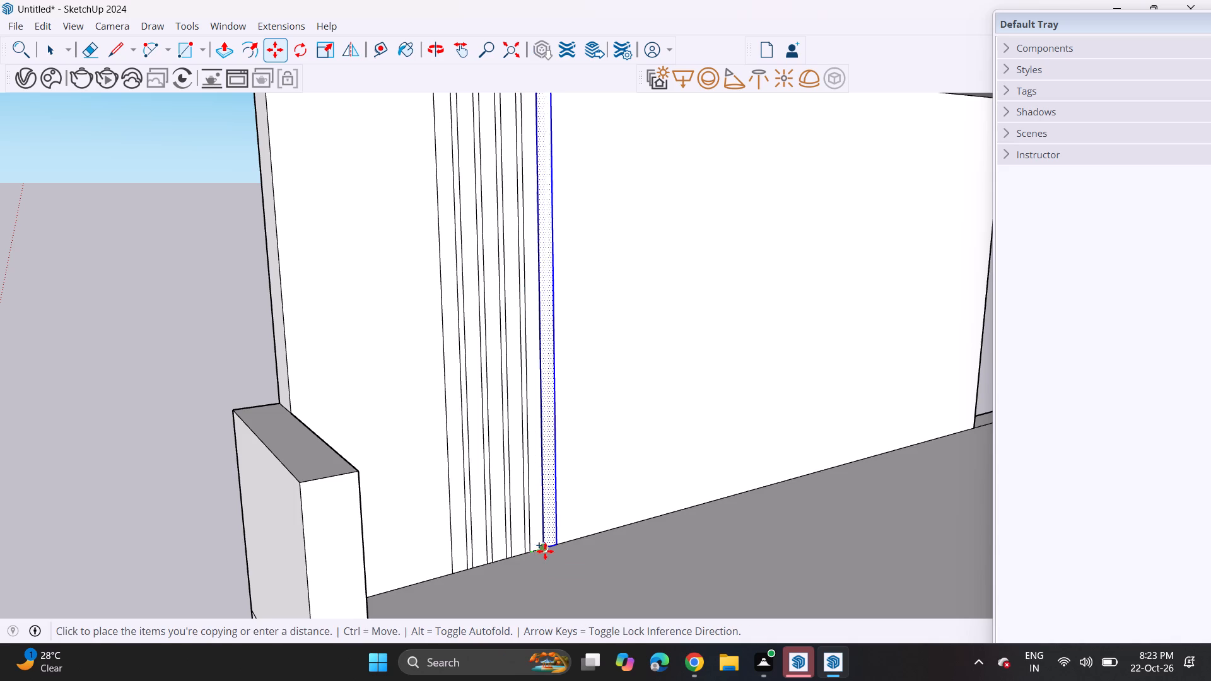
pyautogui.click(547, 550)
# Make two more copies of the vertical strip along the wall's base, completing the first group of eight strips with thin gaps.
pyautogui.click(548, 552)
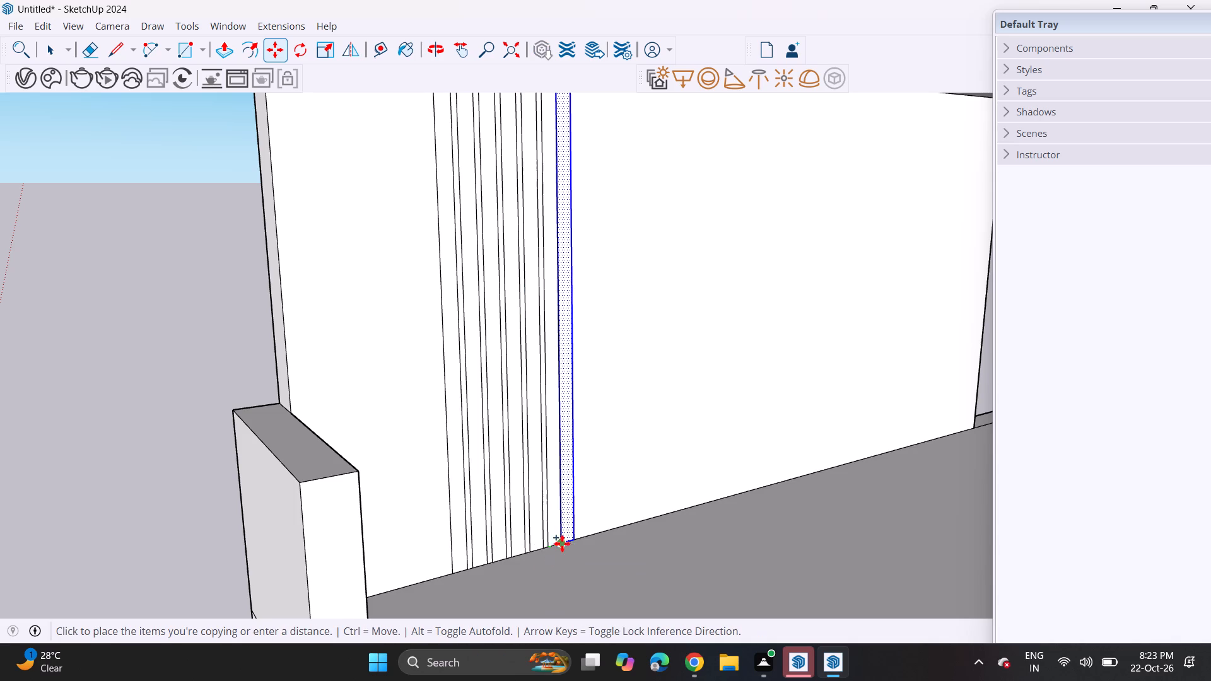
pyautogui.scroll(11, 565, 544)
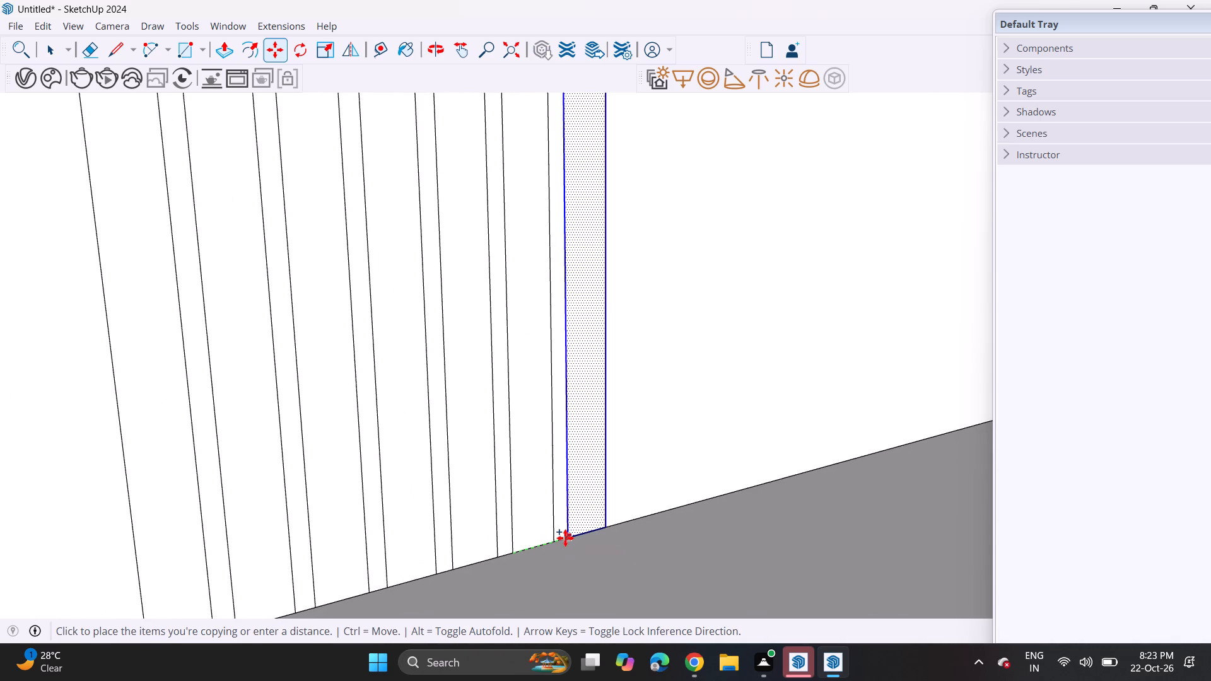
pyautogui.click(566, 538)
pyautogui.click(550, 540)
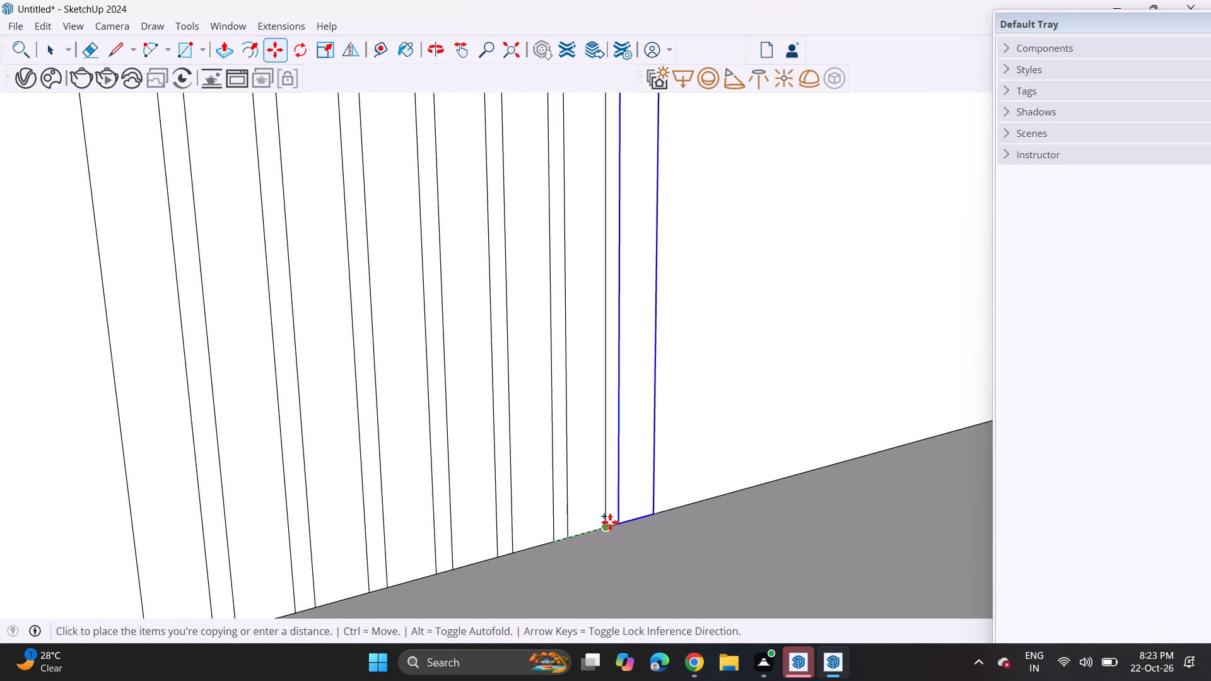
pyautogui.scroll(-7, 595, 513)
pyautogui.click(599, 518)
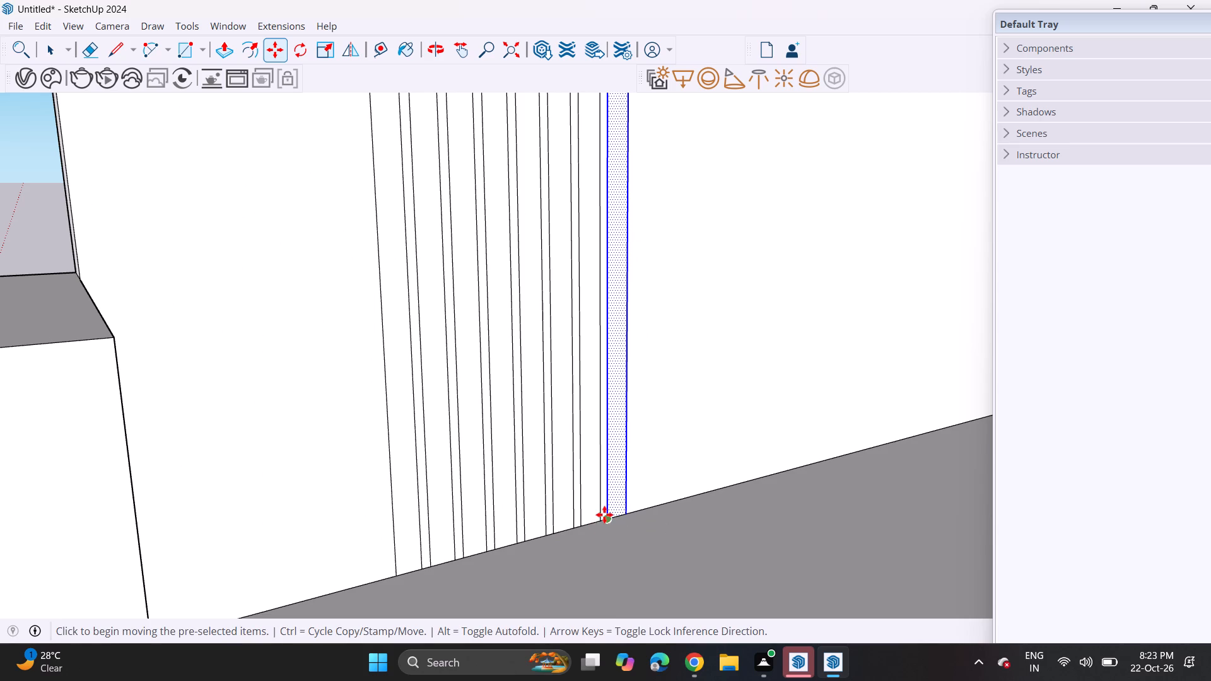
# Copy the strip farther along the wall past a wide blank area, and repeat it into a second group of six thinly spaced strips.
pyautogui.click(599, 521)
pyautogui.scroll(-2, 676, 499)
pyautogui.moveTo(676, 499); pyautogui.dragTo(465, 542, button='middle')
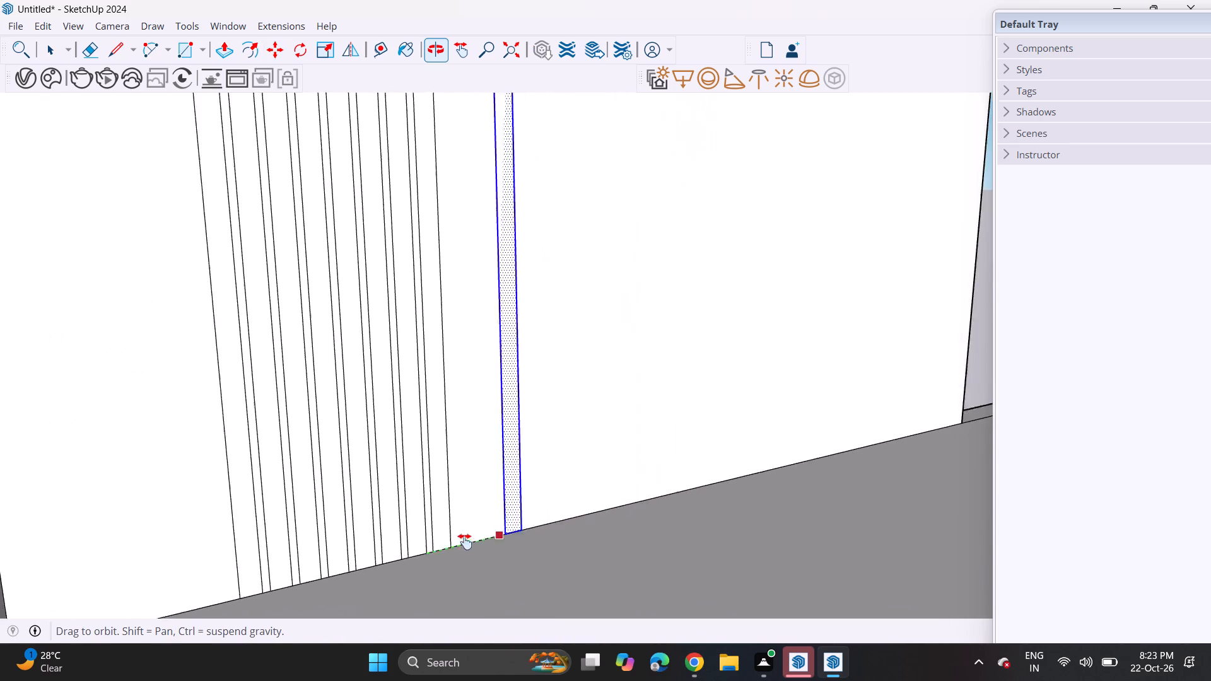
pyautogui.moveTo(465, 542); pyautogui.dragTo(443, 554, button='middle')
pyautogui.click(551, 537)
pyautogui.click(559, 537)
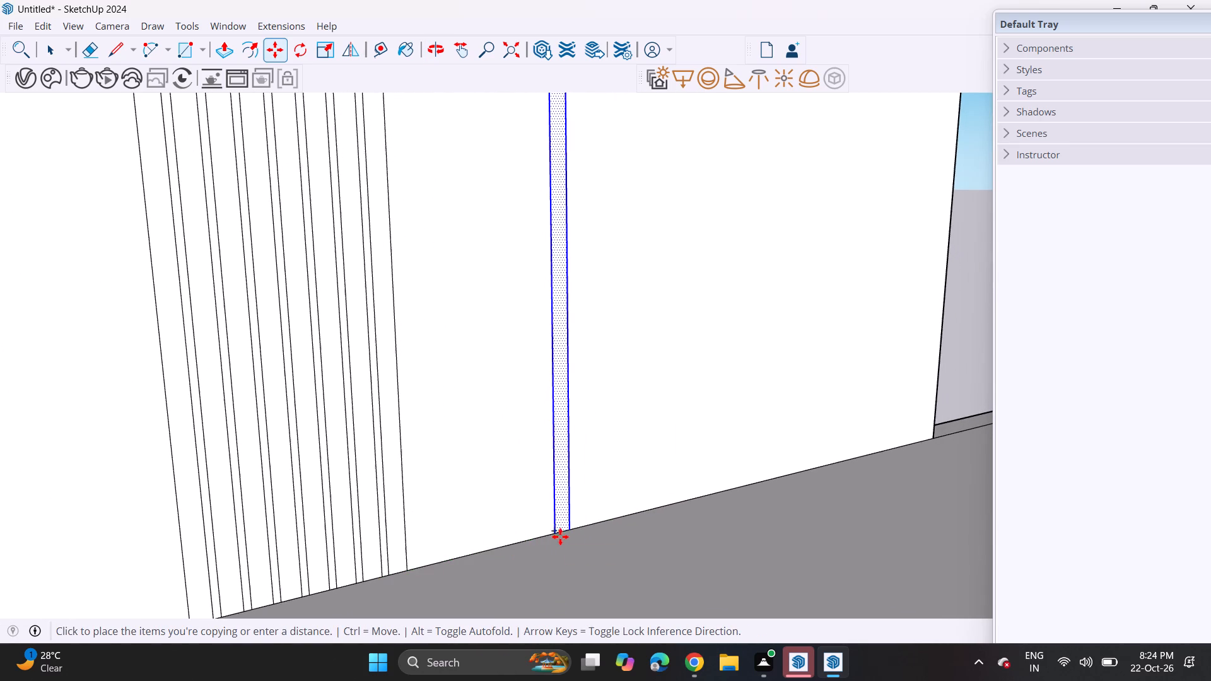
pyautogui.click(580, 527)
pyautogui.click(570, 531)
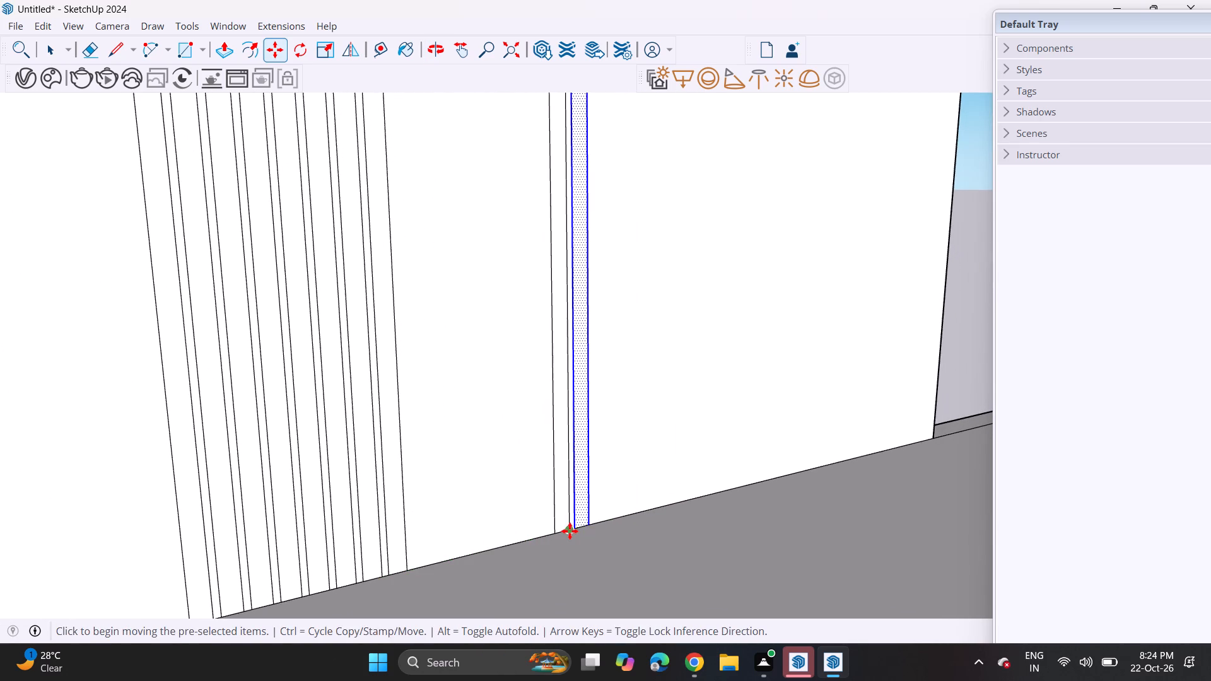
pyautogui.click(590, 522)
pyautogui.keyDown('ctrl'); pyautogui.click(592, 530); pyautogui.keyUp('ctrl')
pyautogui.click(608, 520)
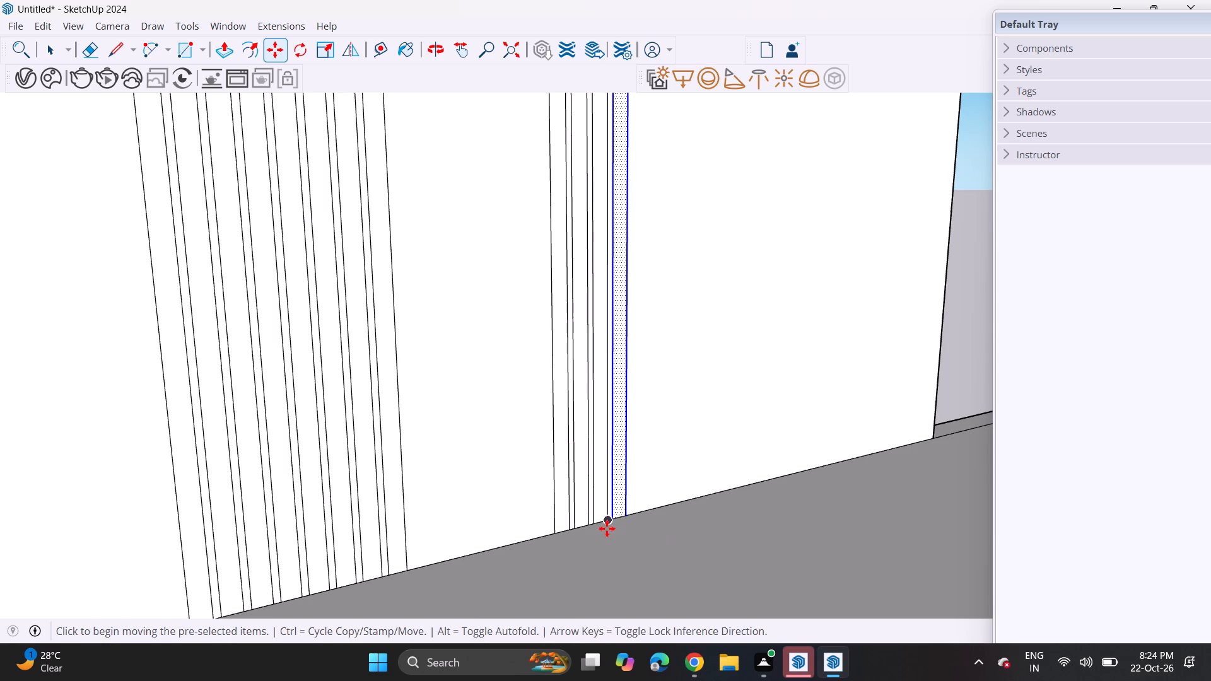
pyautogui.click(605, 525)
pyautogui.click(629, 516)
pyautogui.click(625, 514)
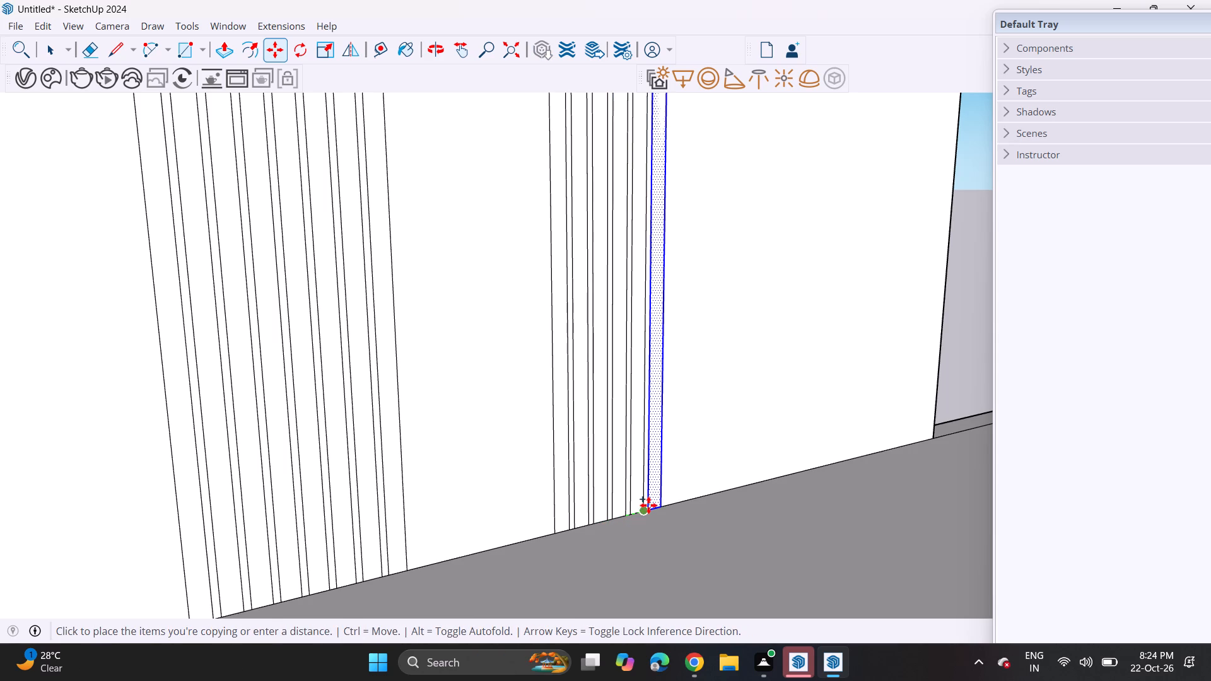
pyautogui.click(648, 505)
# Copy the strip near the wall's far end and repeat it into a third group of six thinly spaced strips, then clear the selection.
pyautogui.click(640, 516)
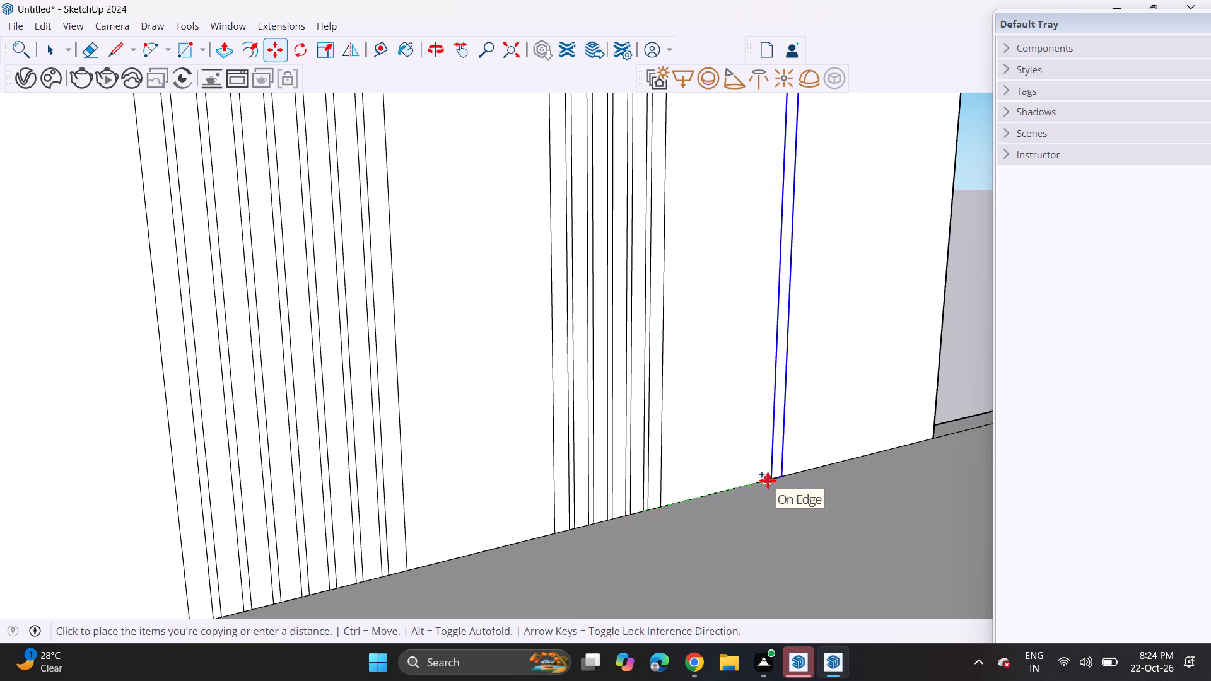
pyautogui.click(799, 469)
pyautogui.click(798, 470)
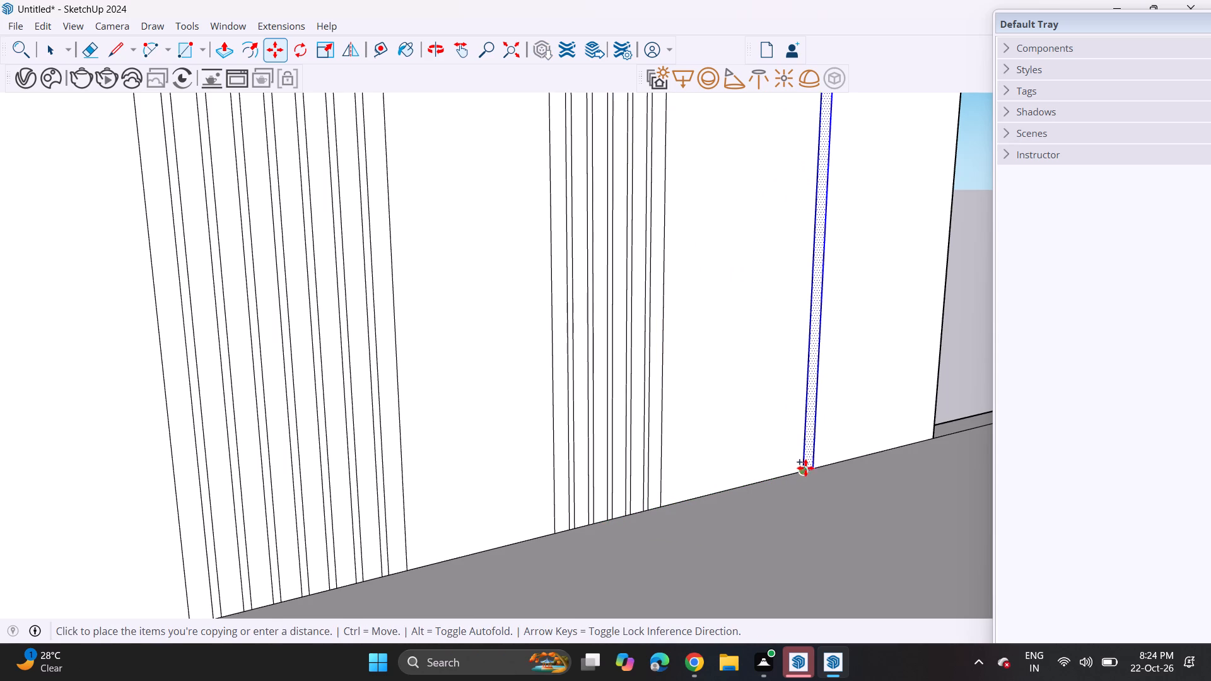
pyautogui.scroll(12, 821, 462)
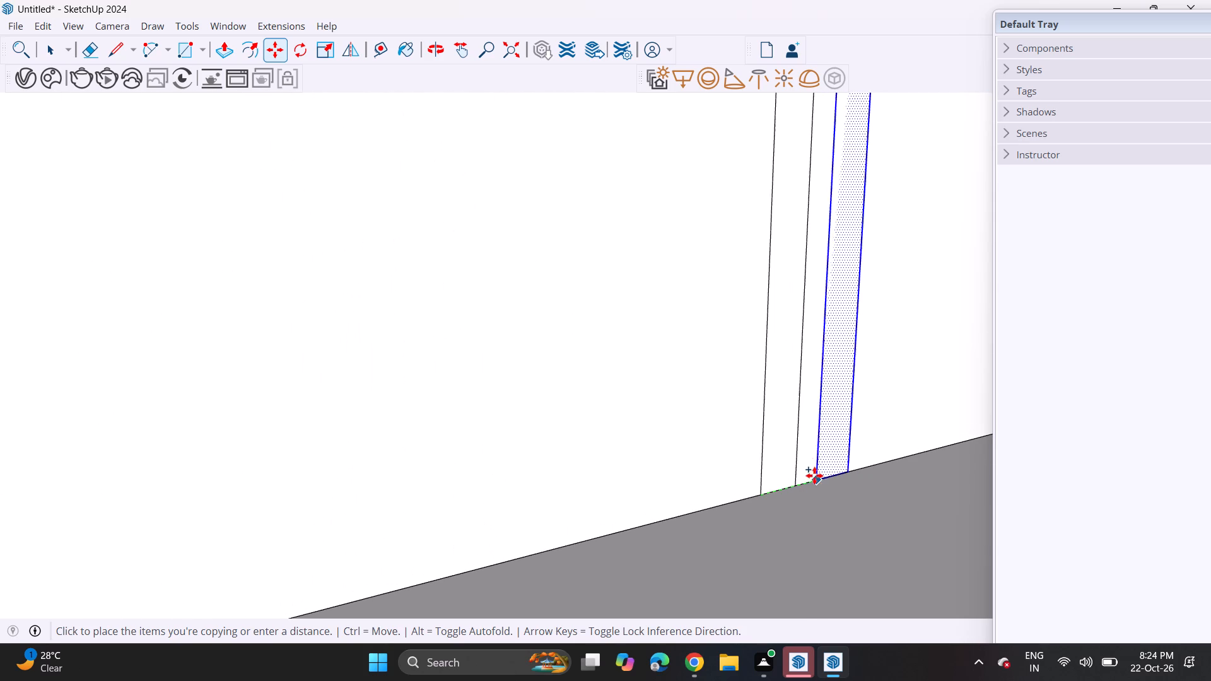
pyautogui.click(814, 475)
pyautogui.click(799, 485)
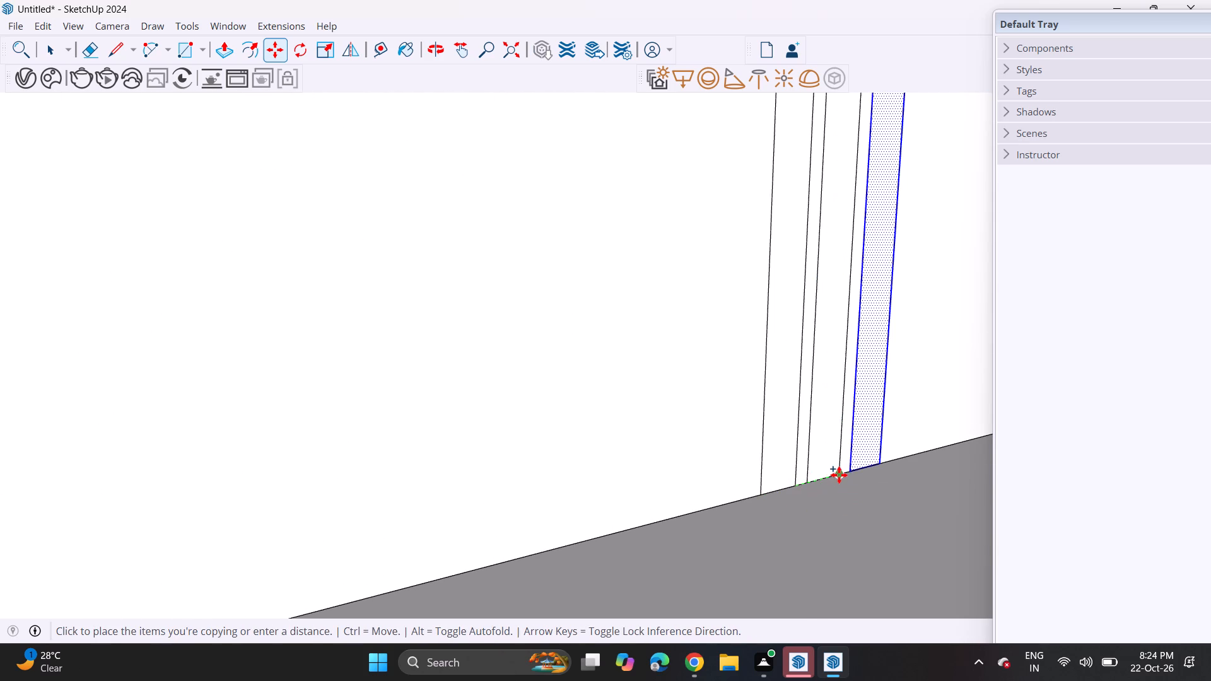
pyautogui.click(839, 475)
pyautogui.click(834, 479)
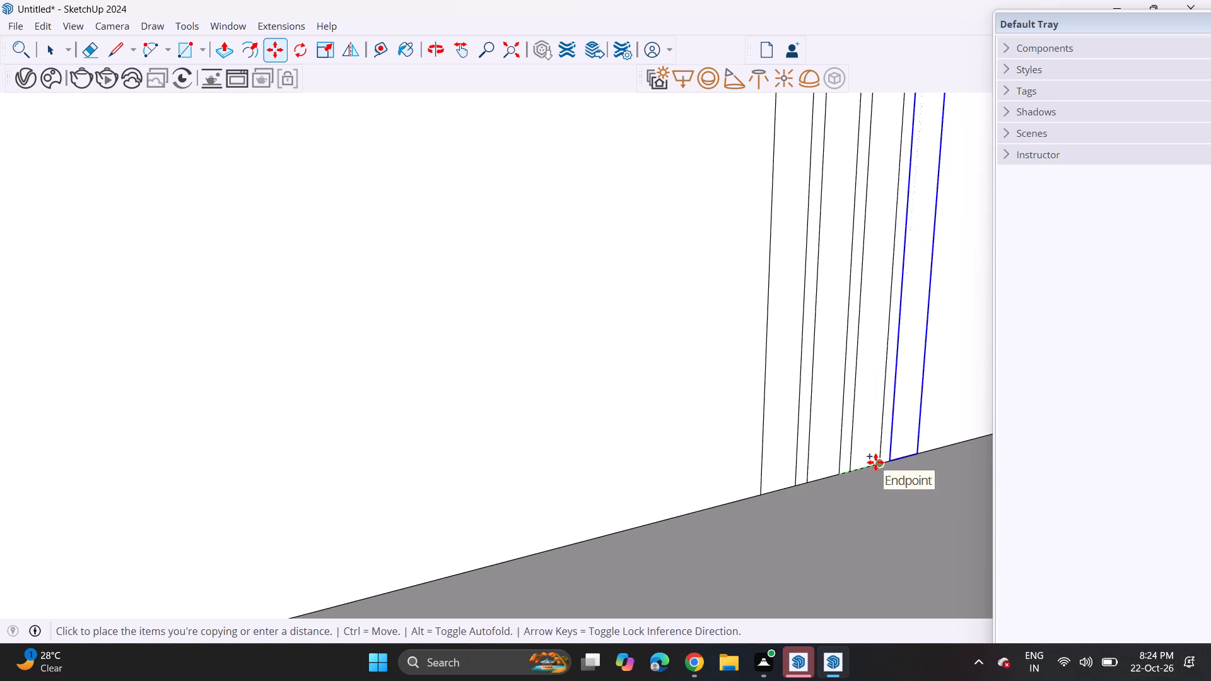
pyautogui.click(875, 462)
pyautogui.click(879, 461)
pyautogui.click(913, 451)
pyautogui.click(918, 453)
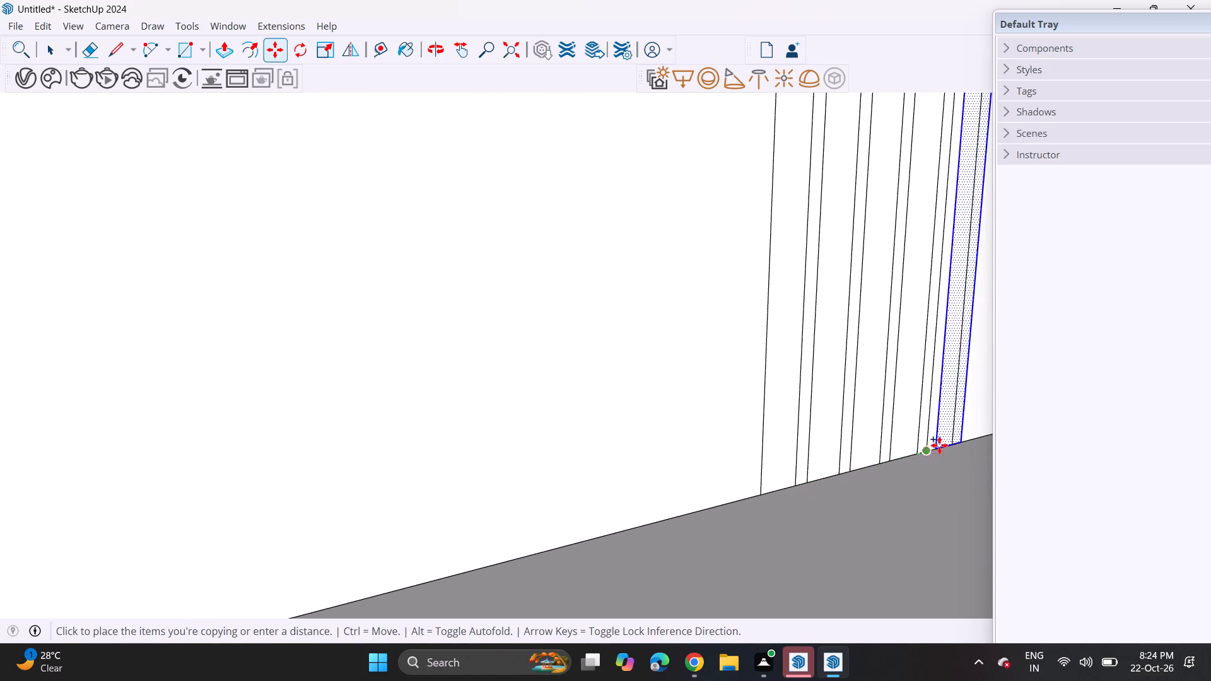
pyautogui.click(957, 438)
pyautogui.scroll(1, 820, 439)
pyautogui.scroll(-8, 819, 439)
pyautogui.moveTo(703, 434); pyautogui.dragTo(769, 443, button='middle')
pyautogui.scroll(-2, 761, 428)
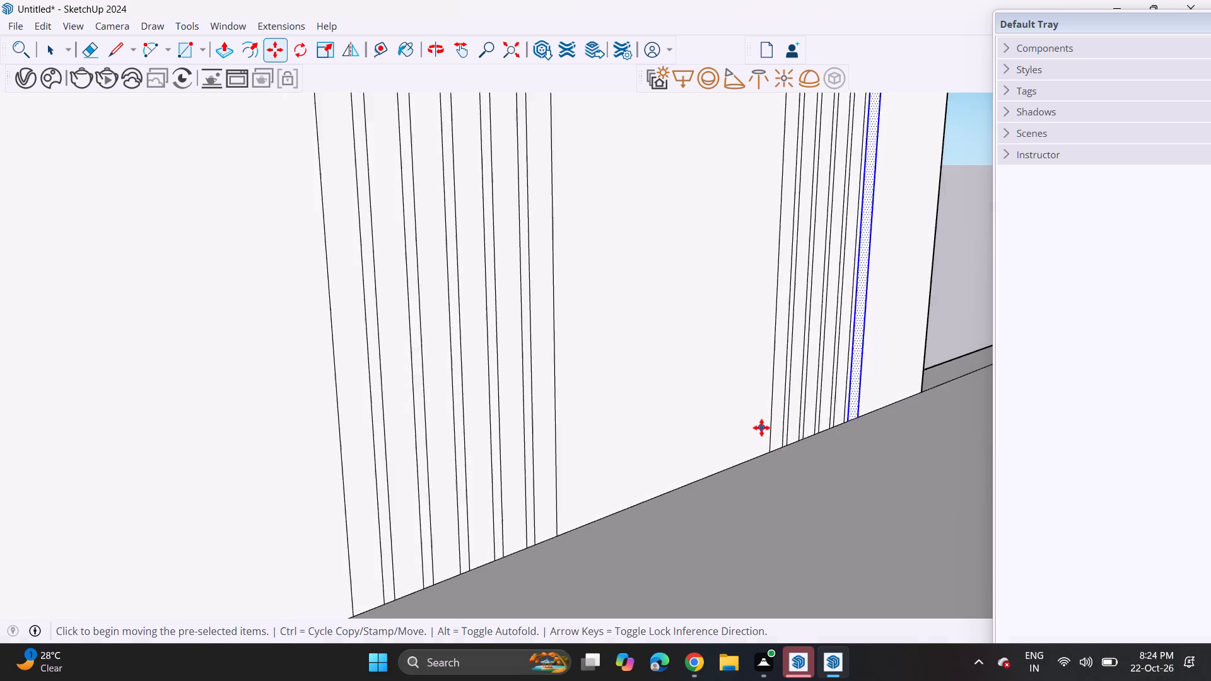
pyautogui.scroll(-15, 761, 428)
pyautogui.press('space')
pyautogui.click(453, 377)
# Push/Pull the eight strips of the first group slightly out from the wall, all by the same distance.
pyautogui.scroll(4, 501, 393)
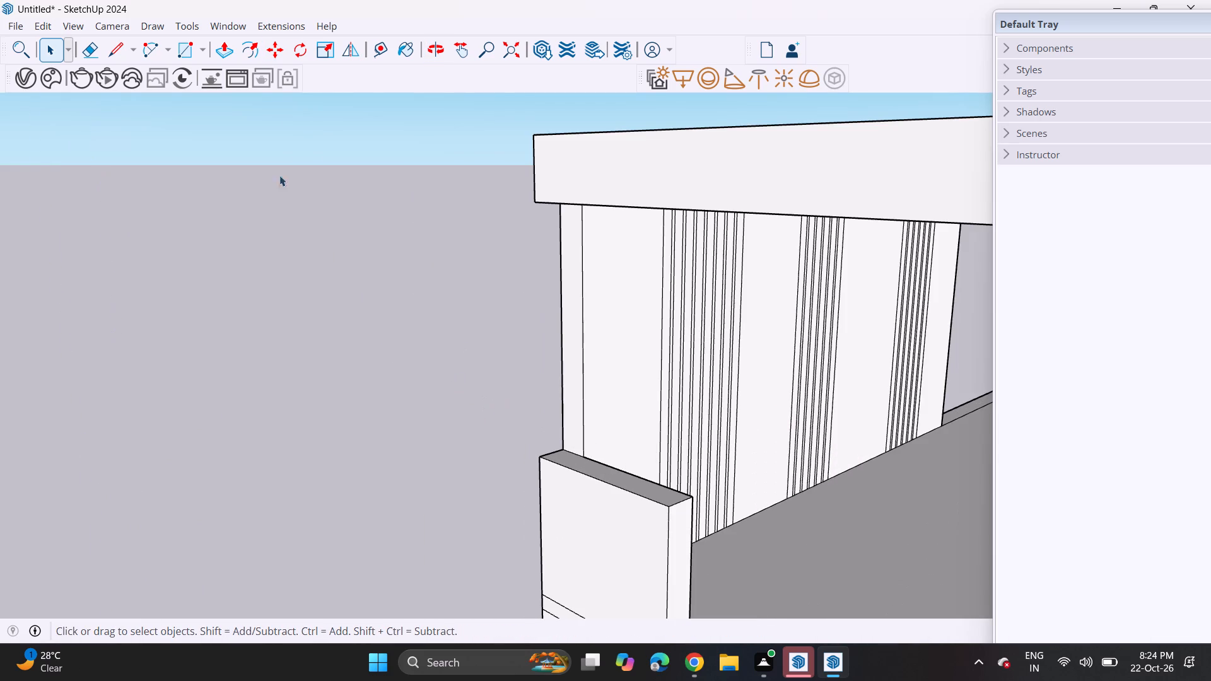
pyautogui.click(226, 46)
pyautogui.scroll(6, 618, 370)
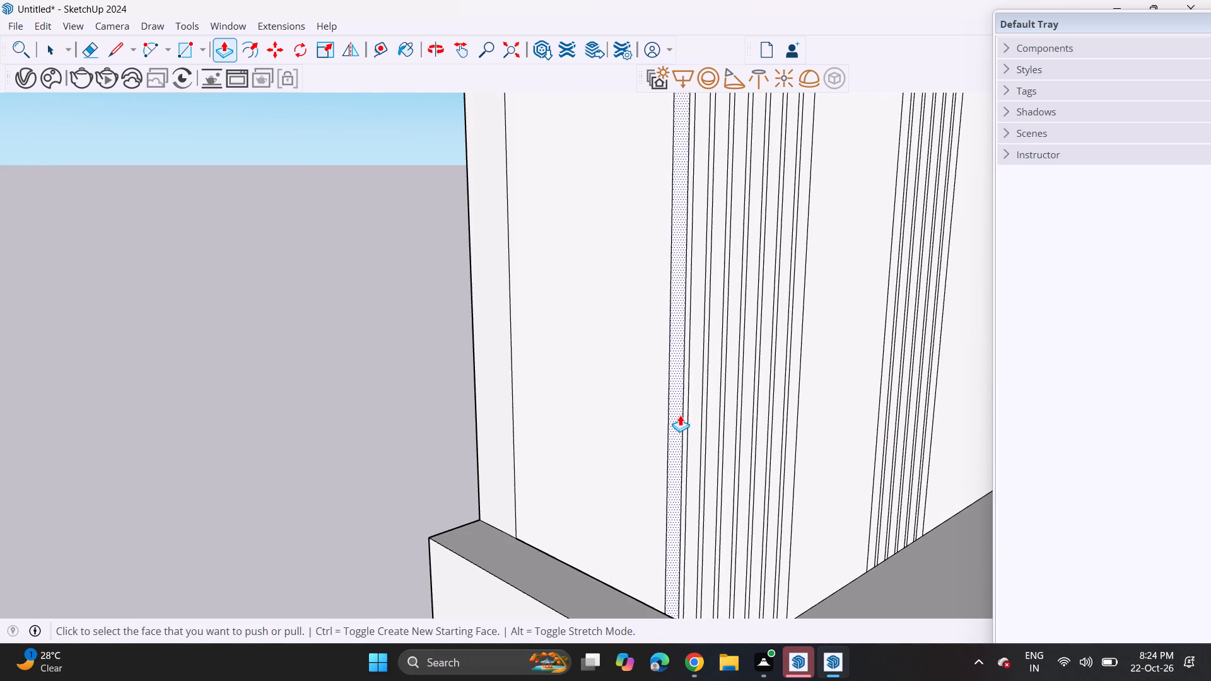
pyautogui.click(680, 415)
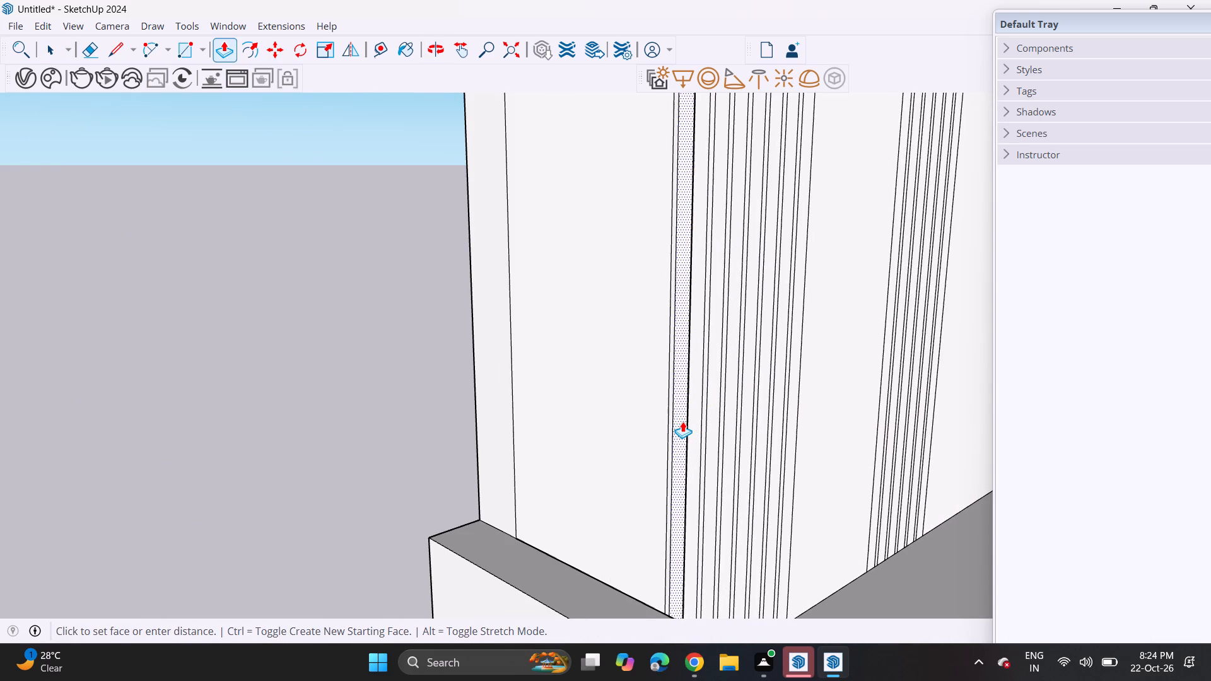
pyautogui.click(682, 421)
pyautogui.doubleClick(698, 422)
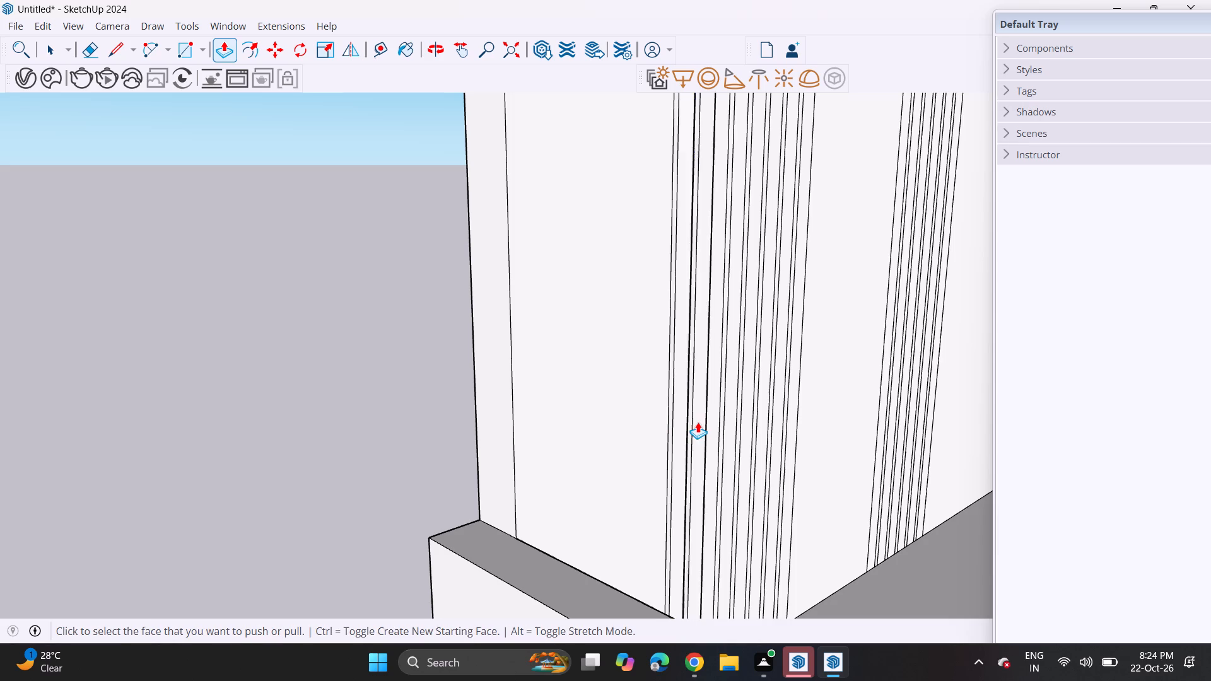
pyautogui.scroll(5, 715, 422)
pyautogui.doubleClick(715, 422)
pyautogui.doubleClick(739, 415)
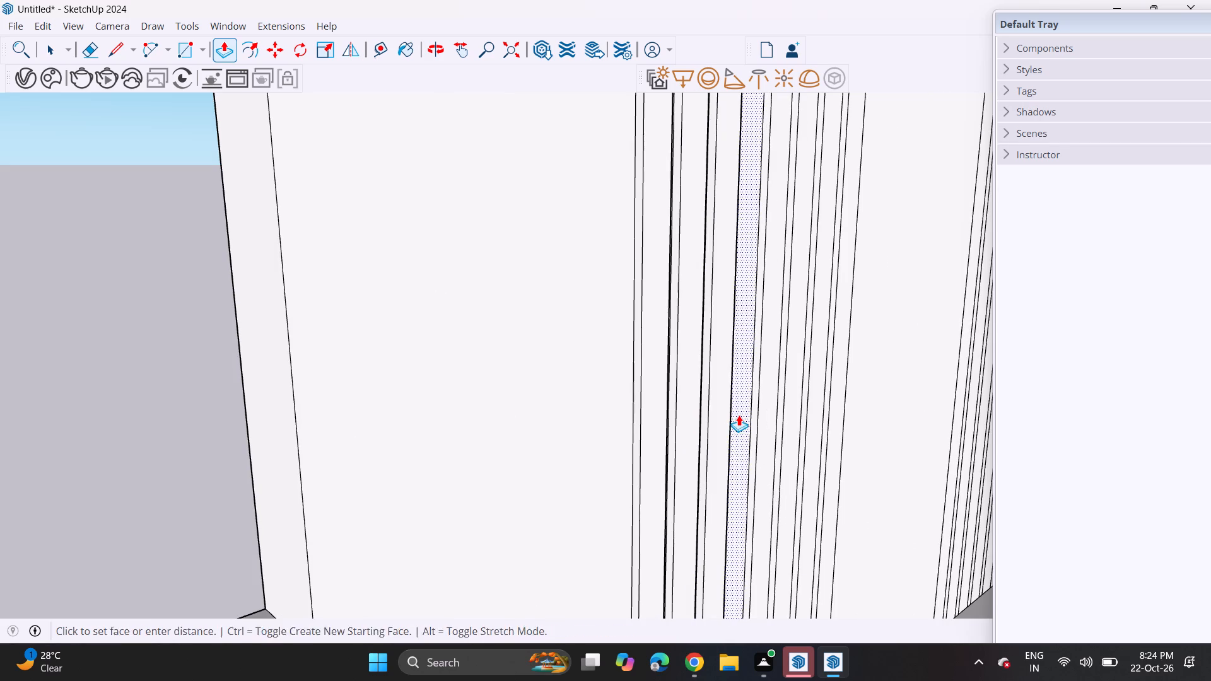
pyautogui.doubleClick(766, 409)
pyautogui.doubleClick(795, 399)
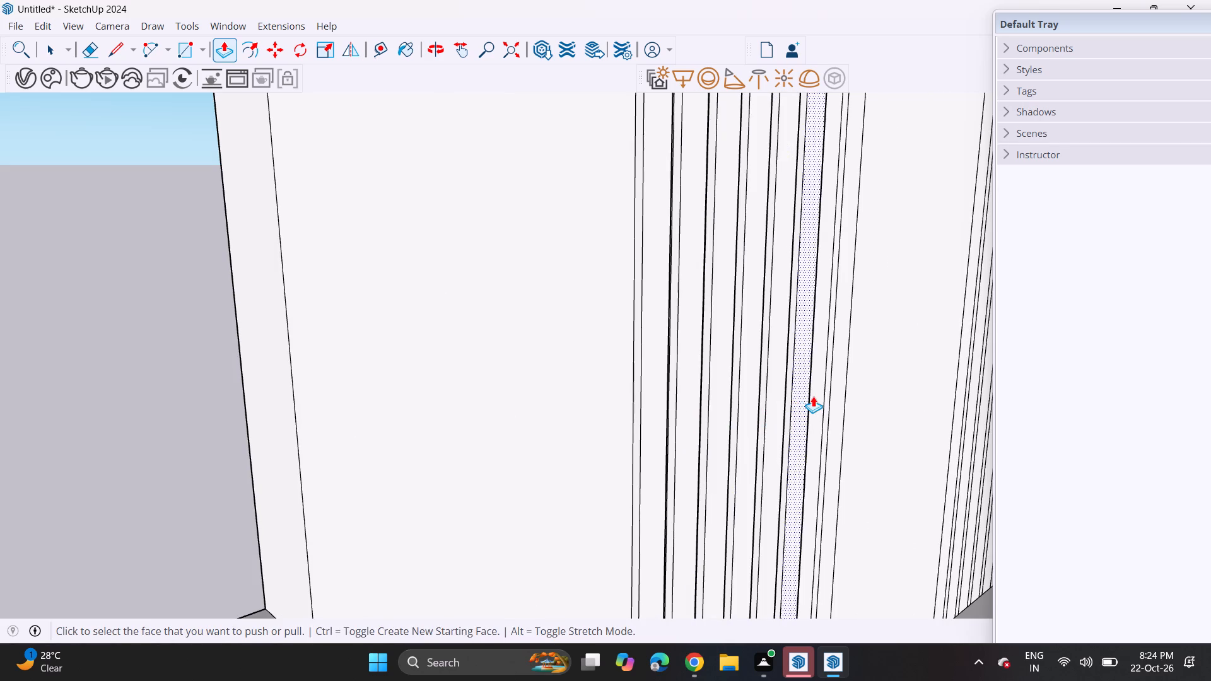
pyautogui.doubleClick(816, 396)
pyautogui.doubleClick(835, 393)
# Extrude the six strips of the middle group out from the wall by the same distance as the first group.
pyautogui.scroll(-4, 825, 404)
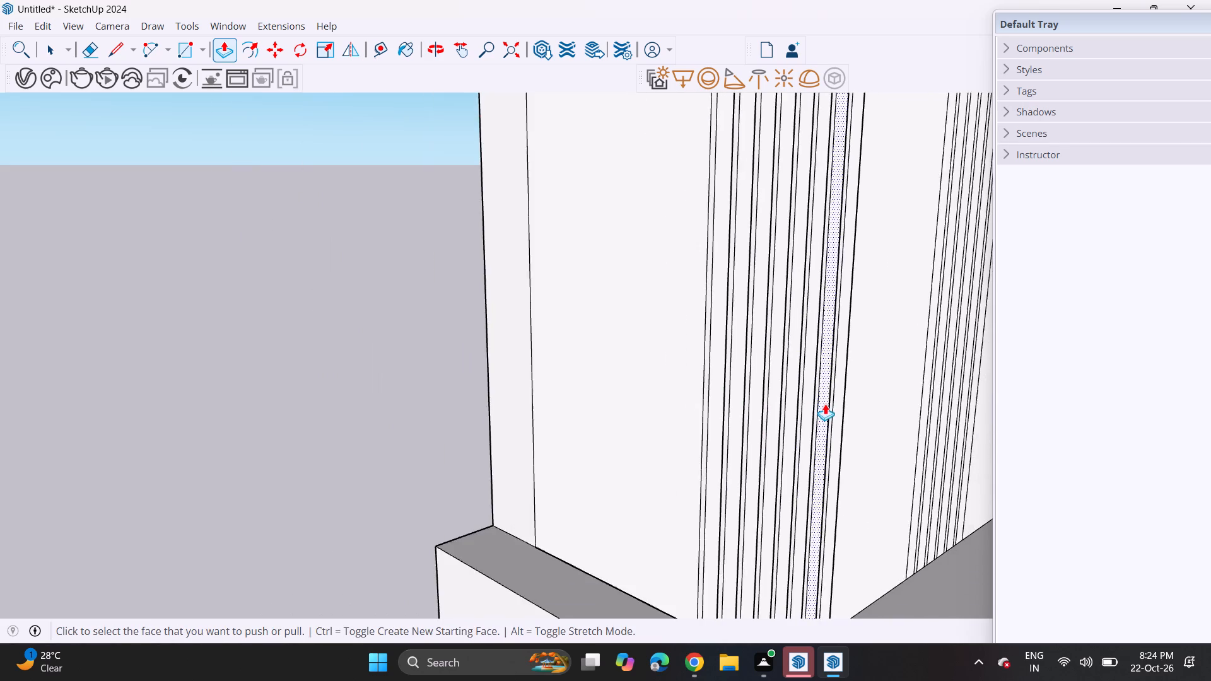
pyautogui.keyDown('shift'); pyautogui.moveTo(797, 400); pyautogui.dragTo(542, 426, button='middle'); pyautogui.keyUp('shift')
pyautogui.scroll(6, 690, 407)
pyautogui.doubleClick(743, 395)
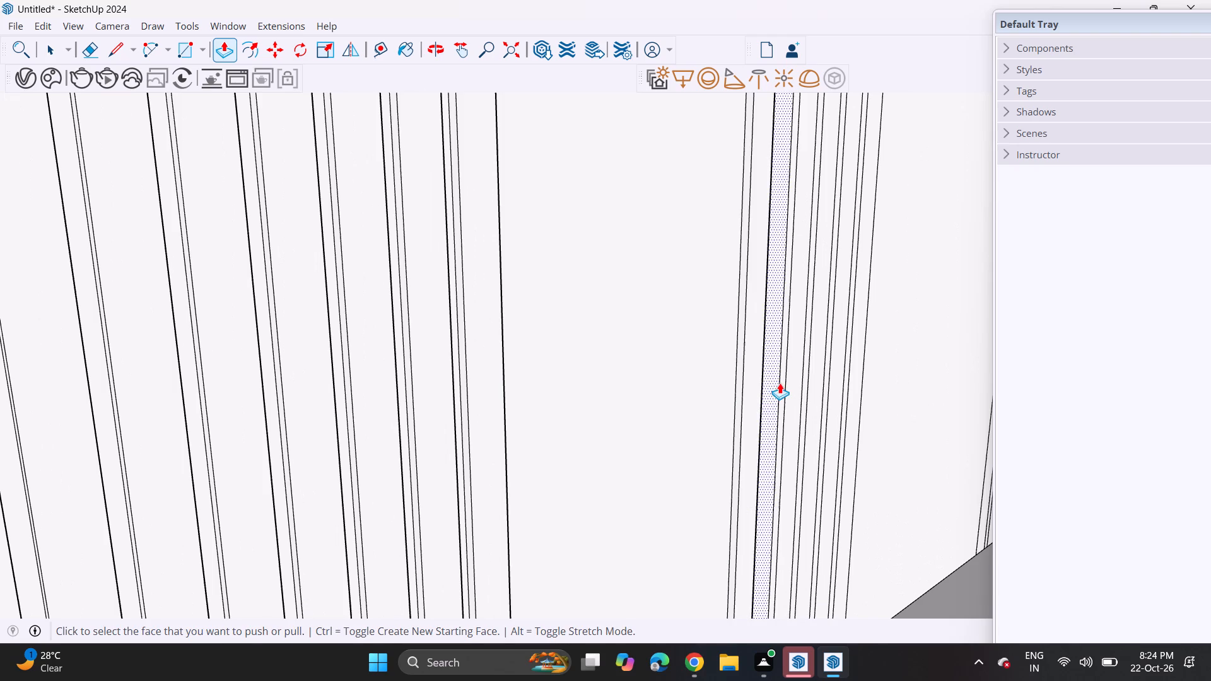
pyautogui.doubleClick(770, 392)
pyautogui.keyDown('shift'); pyautogui.moveTo(802, 375); pyautogui.dragTo(418, 436, button='middle'); pyautogui.keyUp('shift')
pyautogui.scroll(1, 418, 436)
pyautogui.doubleClick(409, 452)
pyautogui.doubleClick(445, 435)
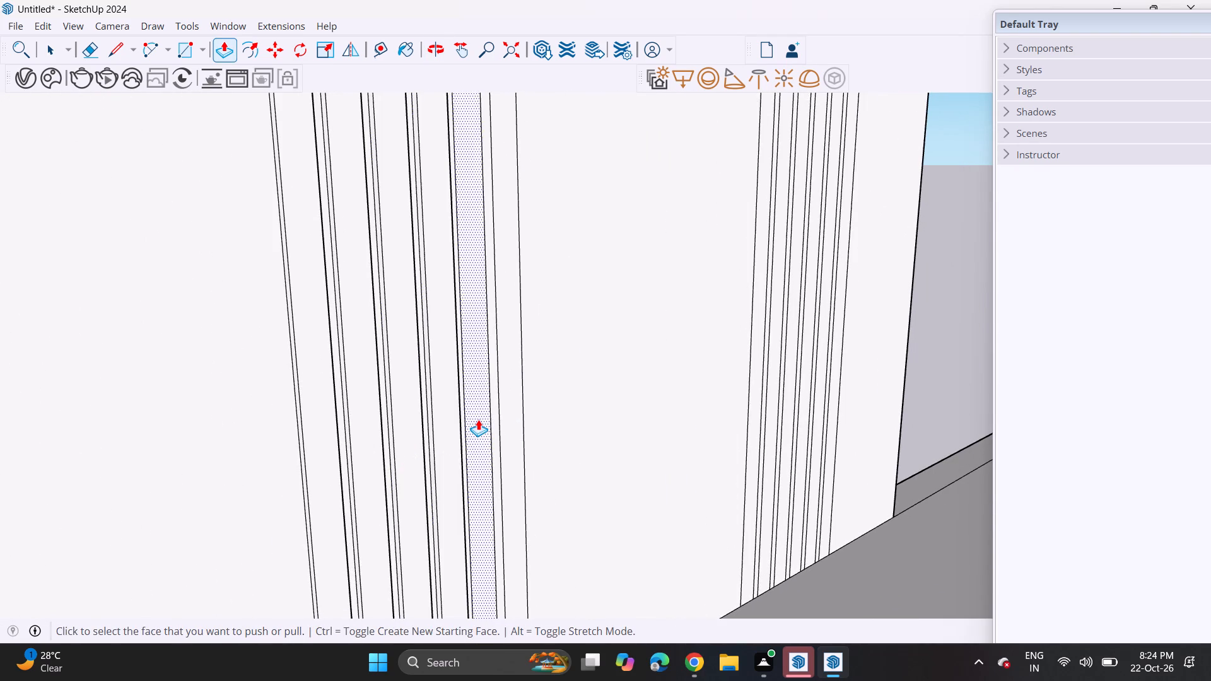
pyautogui.doubleClick(478, 419)
pyautogui.doubleClick(505, 405)
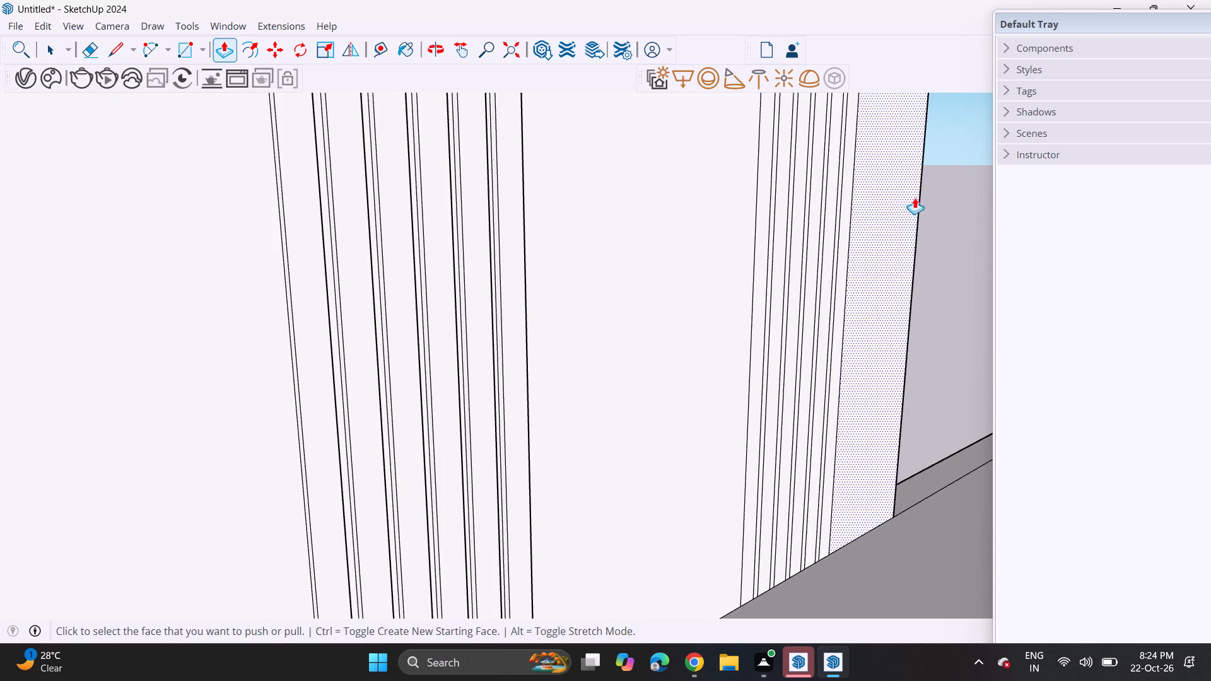
# Extrude the six strips of the third group, near the wall's far end, by the same distance.
pyautogui.doubleClick(754, 293)
pyautogui.doubleClick(779, 292)
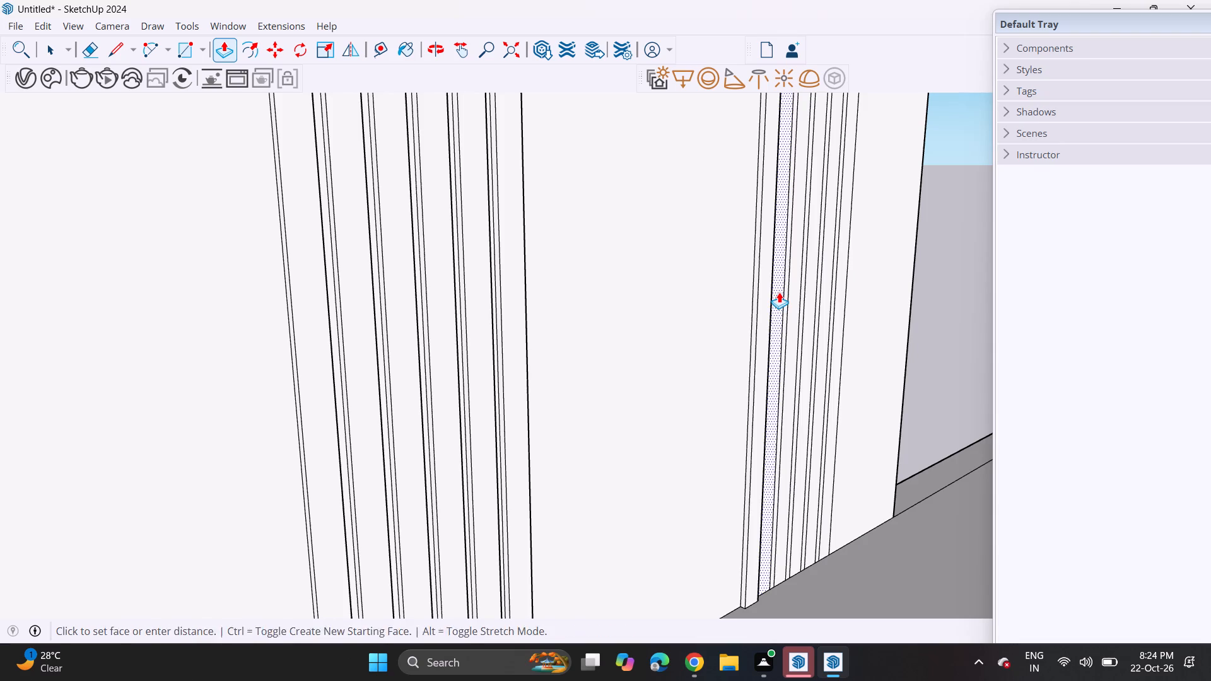
pyautogui.doubleClick(797, 291)
pyautogui.doubleClick(811, 291)
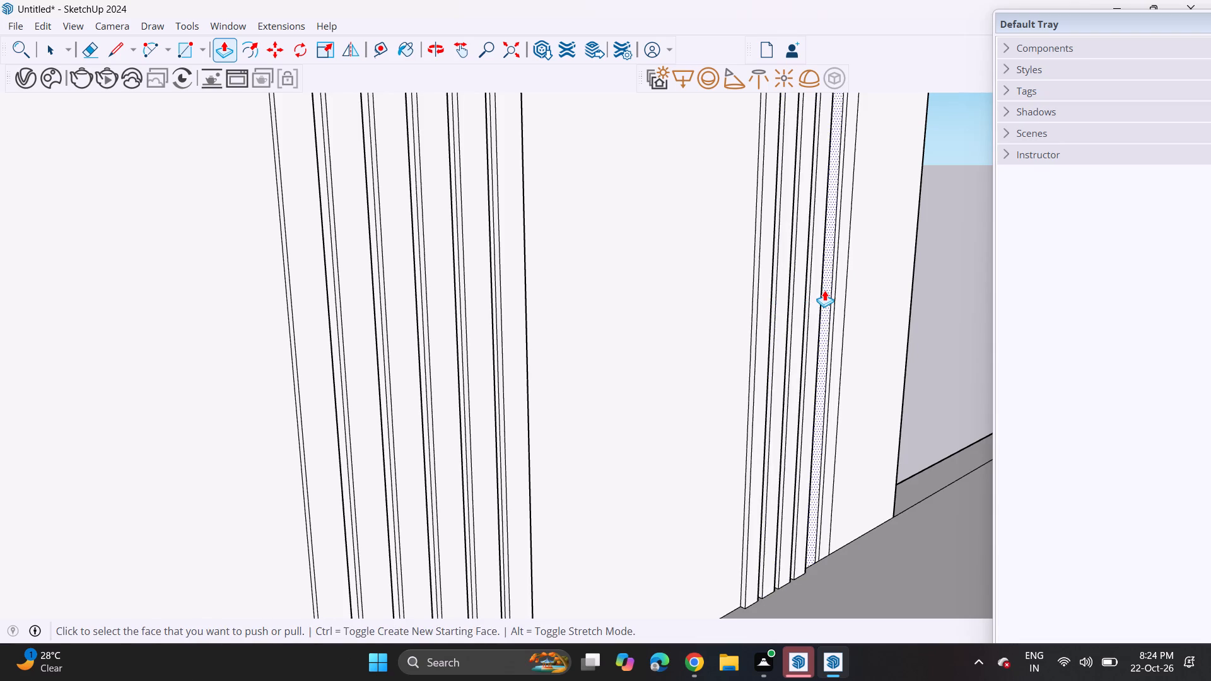
pyautogui.doubleClick(824, 290)
pyautogui.doubleClick(837, 290)
# Examine the three groups of raised strips up close and the rooftop frame from the front of the building.
pyautogui.scroll(-7, 818, 296)
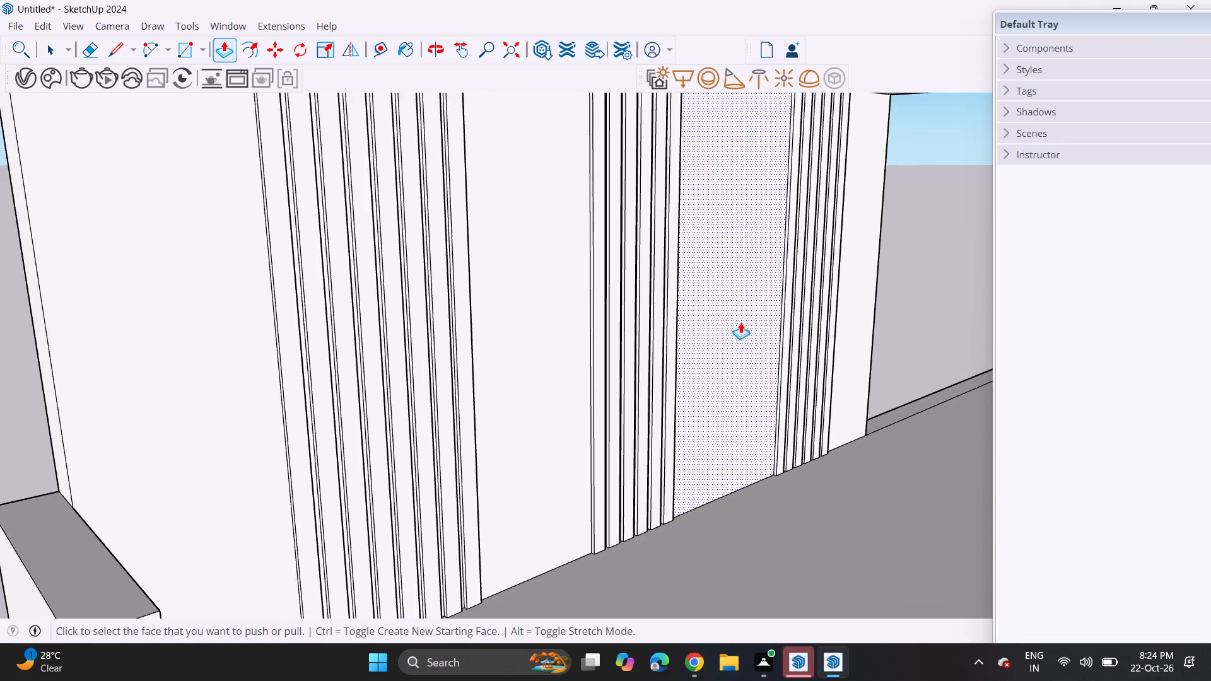
pyautogui.moveTo(740, 322); pyautogui.dragTo(830, 288, button='middle')
pyautogui.scroll(1, 832, 288)
pyautogui.scroll(-13, 831, 287)
pyautogui.keyDown('shift'); pyautogui.moveTo(795, 313); pyautogui.dragTo(565, 330, button='middle'); pyautogui.keyUp('shift')
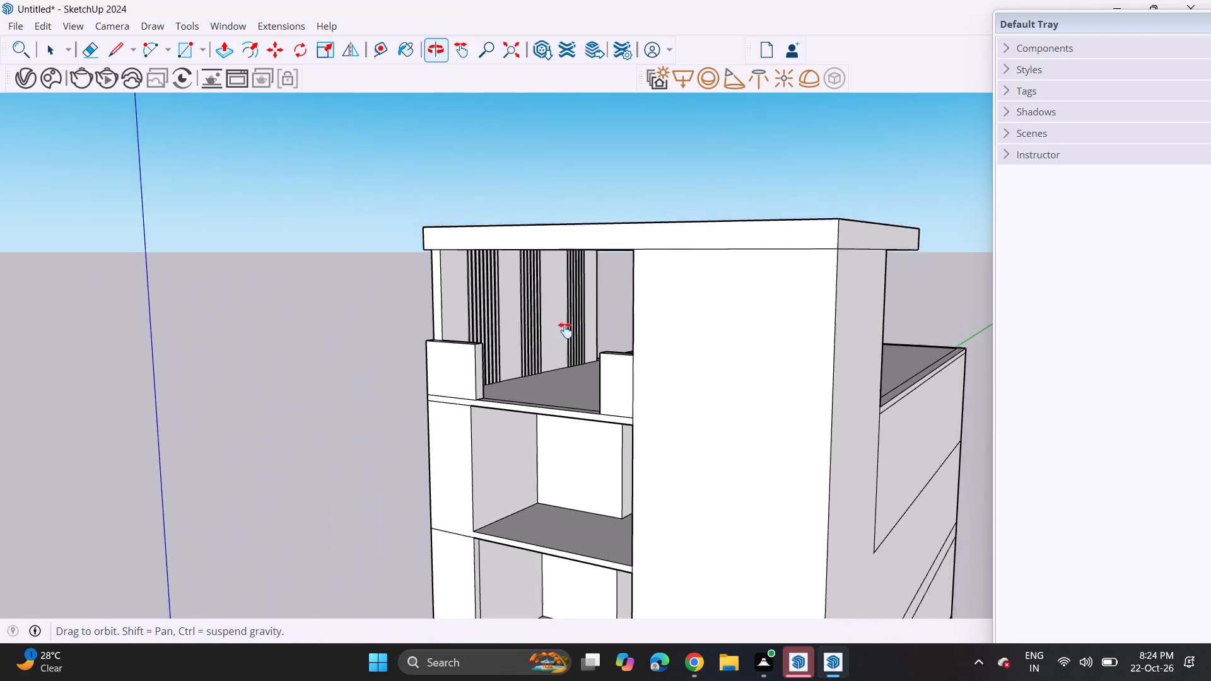
pyautogui.keyDown('shift'); pyautogui.moveTo(565, 330); pyautogui.dragTo(546, 368, button='middle'); pyautogui.keyUp('shift')
pyautogui.moveTo(482, 347); pyautogui.dragTo(601, 325, button='middle')
pyautogui.scroll(1, 482, 347)
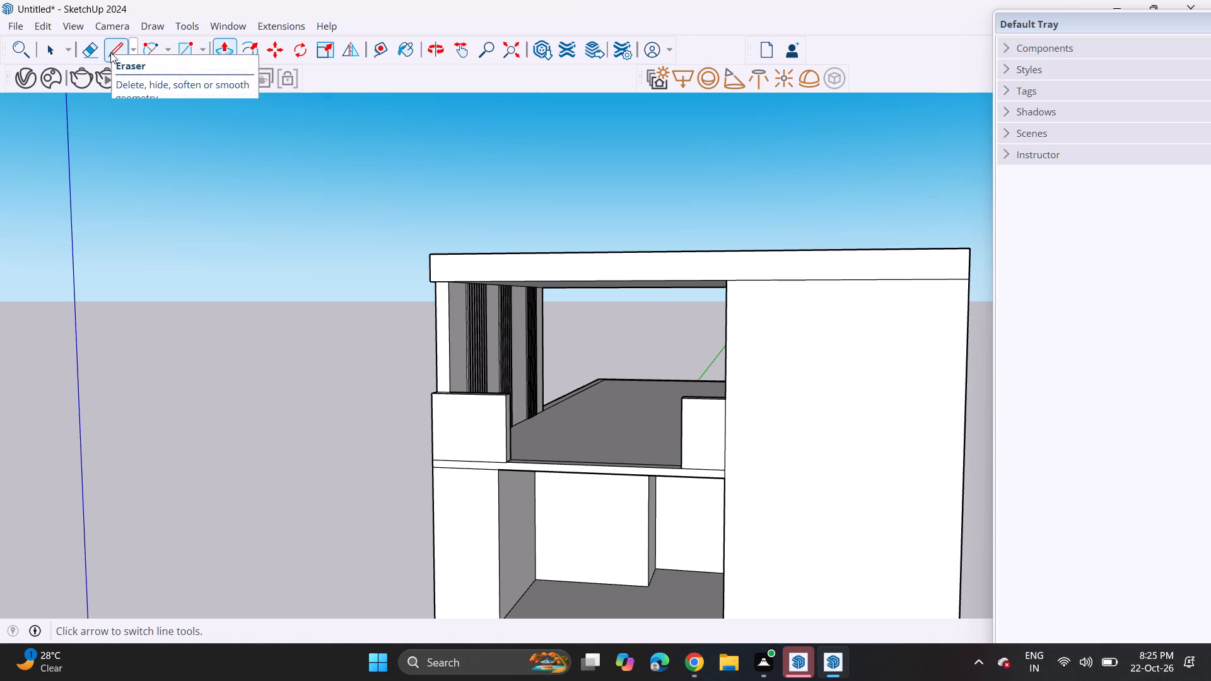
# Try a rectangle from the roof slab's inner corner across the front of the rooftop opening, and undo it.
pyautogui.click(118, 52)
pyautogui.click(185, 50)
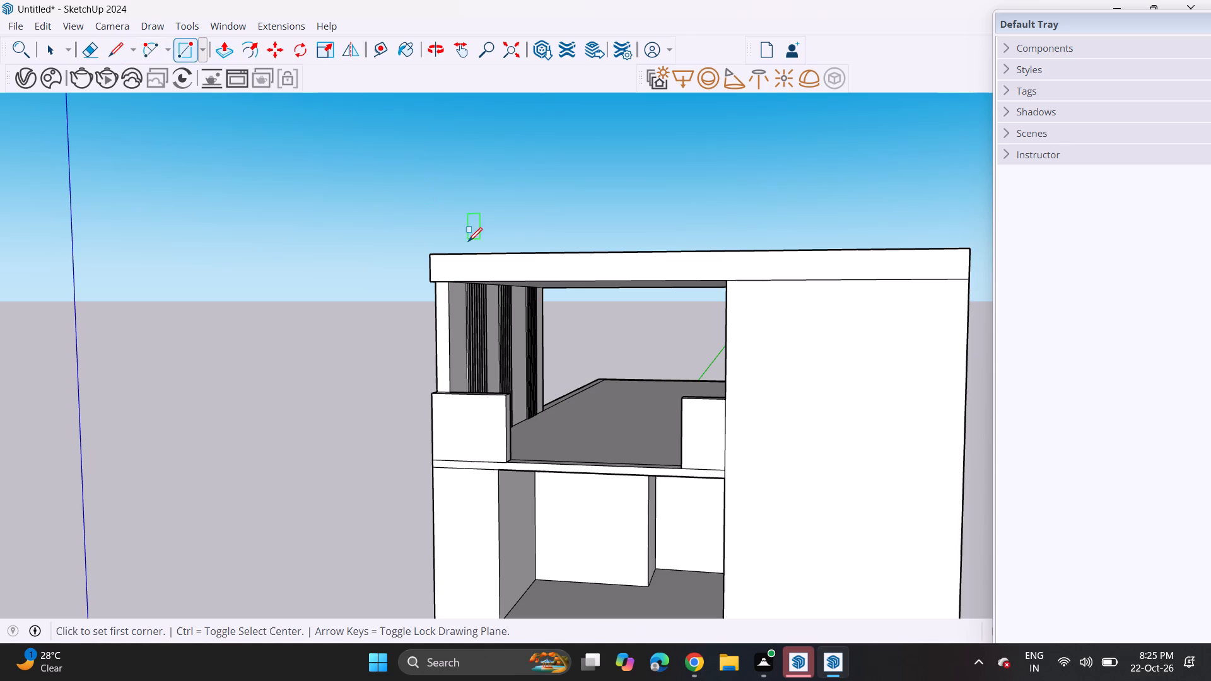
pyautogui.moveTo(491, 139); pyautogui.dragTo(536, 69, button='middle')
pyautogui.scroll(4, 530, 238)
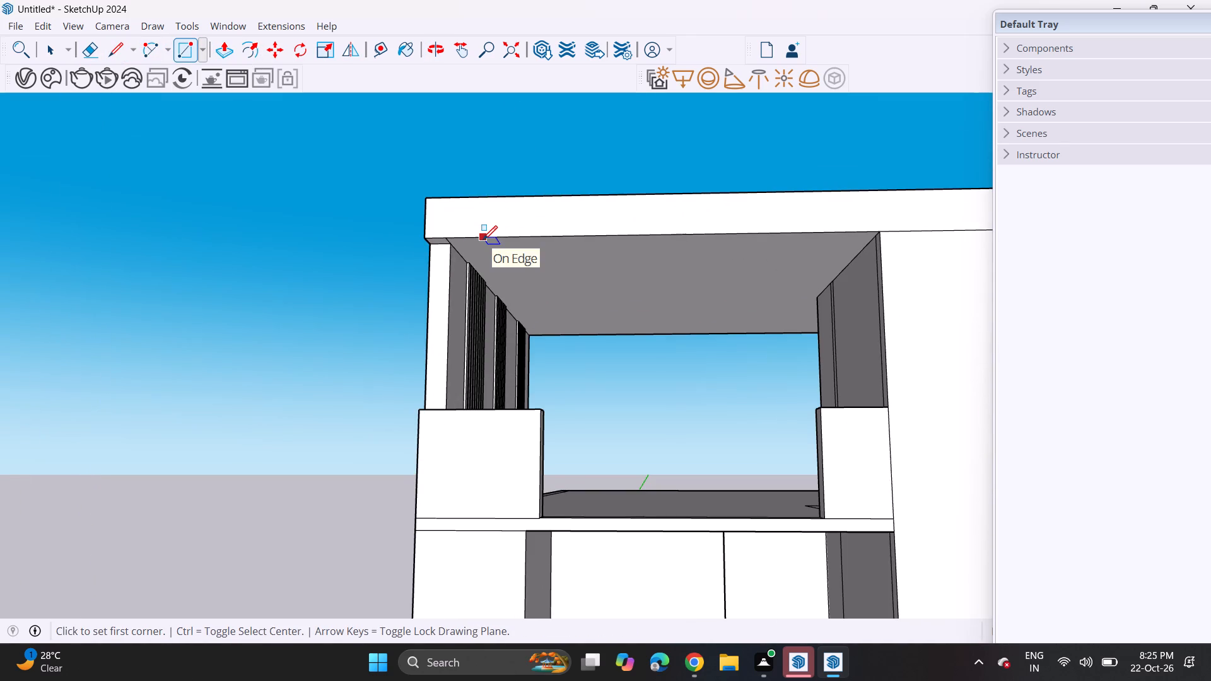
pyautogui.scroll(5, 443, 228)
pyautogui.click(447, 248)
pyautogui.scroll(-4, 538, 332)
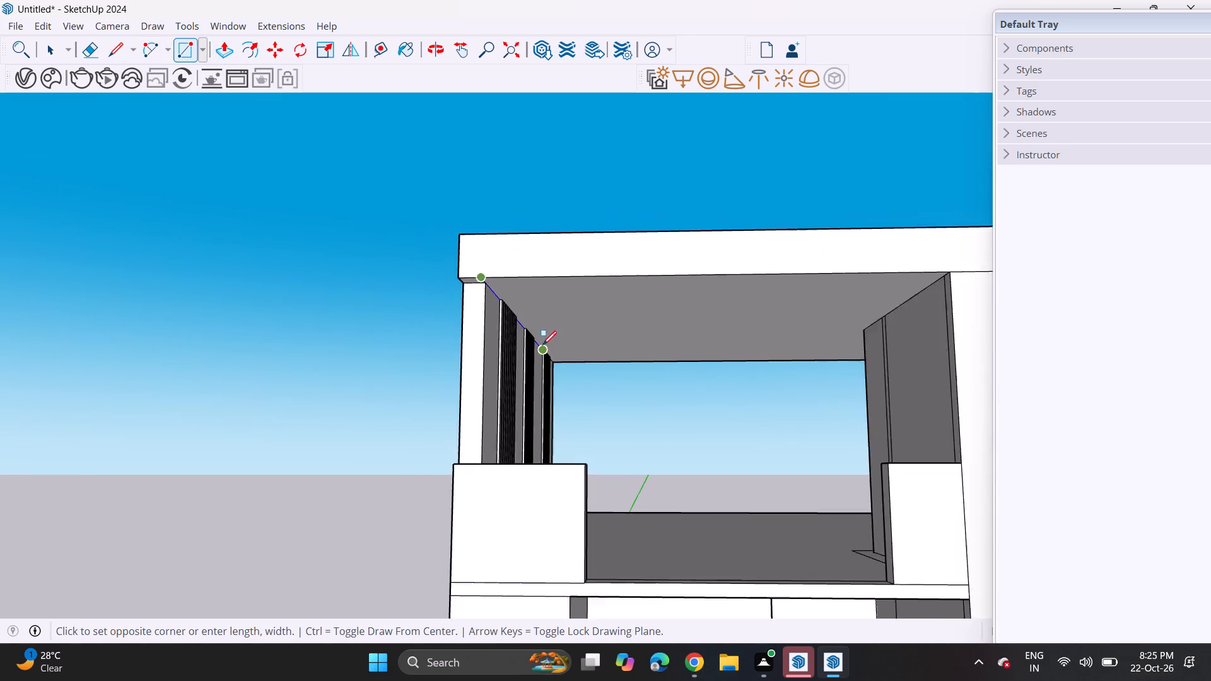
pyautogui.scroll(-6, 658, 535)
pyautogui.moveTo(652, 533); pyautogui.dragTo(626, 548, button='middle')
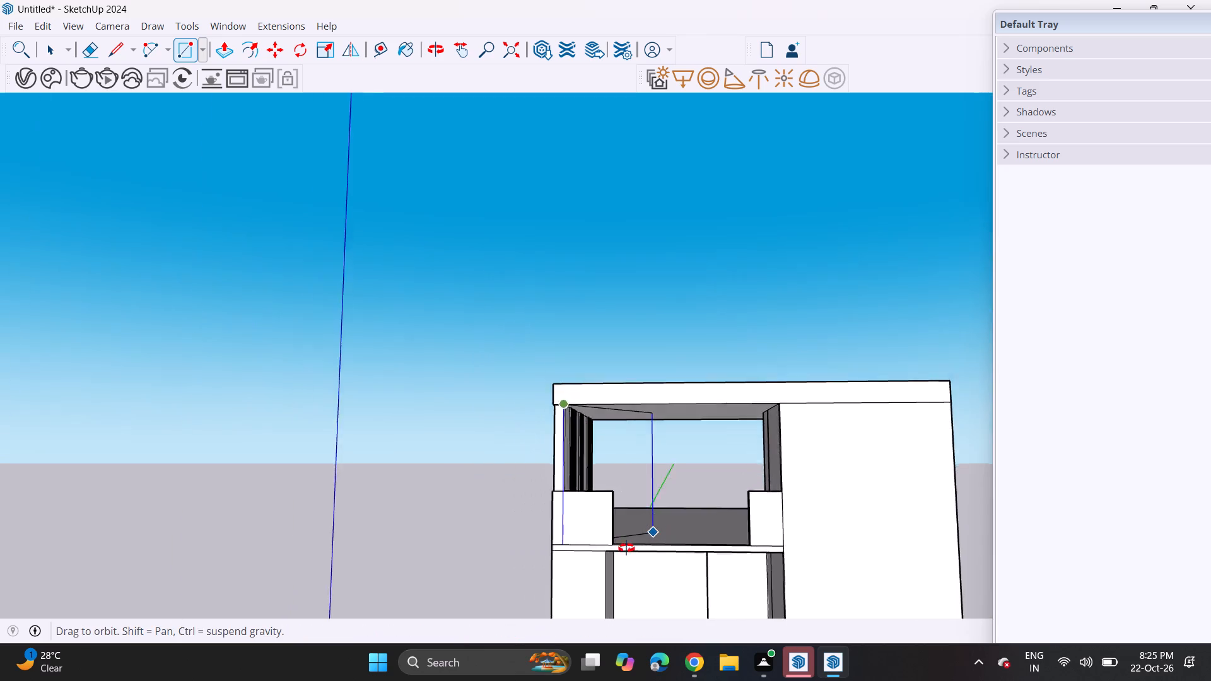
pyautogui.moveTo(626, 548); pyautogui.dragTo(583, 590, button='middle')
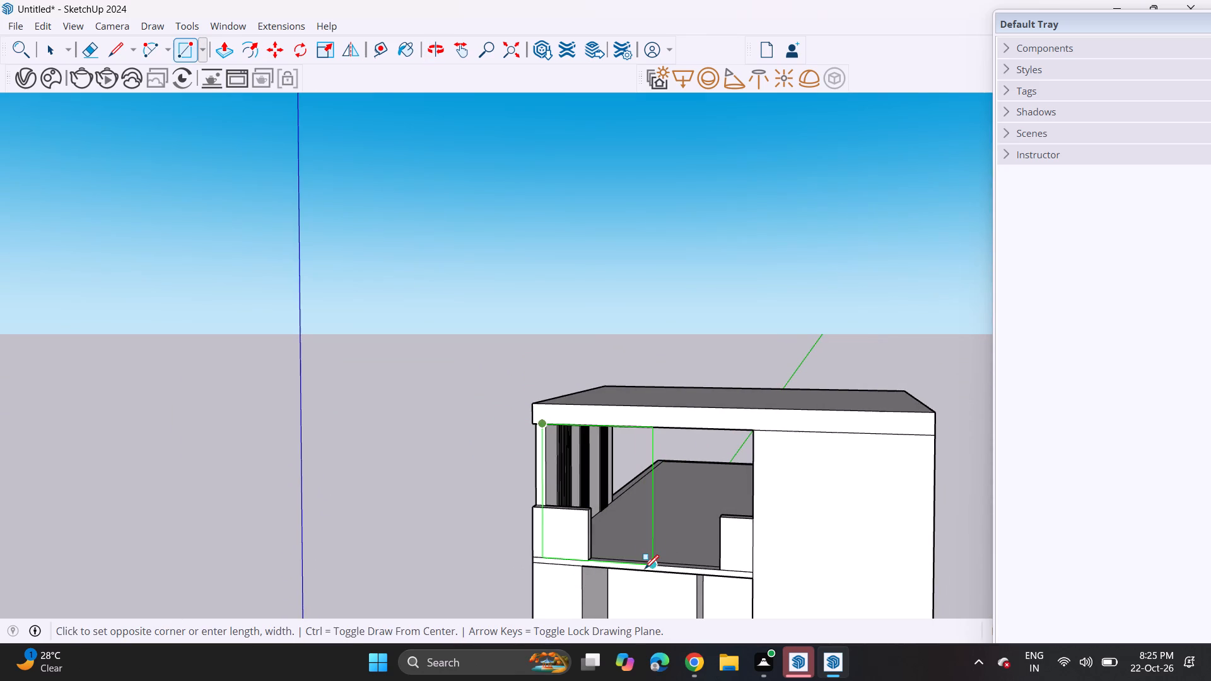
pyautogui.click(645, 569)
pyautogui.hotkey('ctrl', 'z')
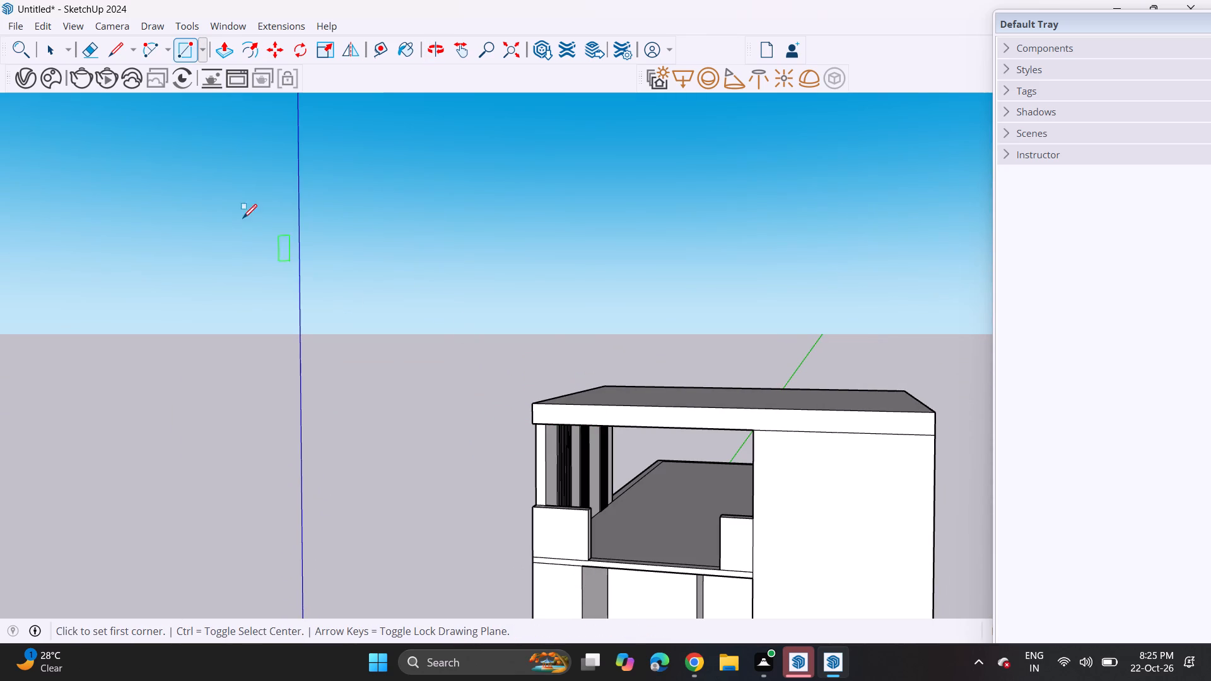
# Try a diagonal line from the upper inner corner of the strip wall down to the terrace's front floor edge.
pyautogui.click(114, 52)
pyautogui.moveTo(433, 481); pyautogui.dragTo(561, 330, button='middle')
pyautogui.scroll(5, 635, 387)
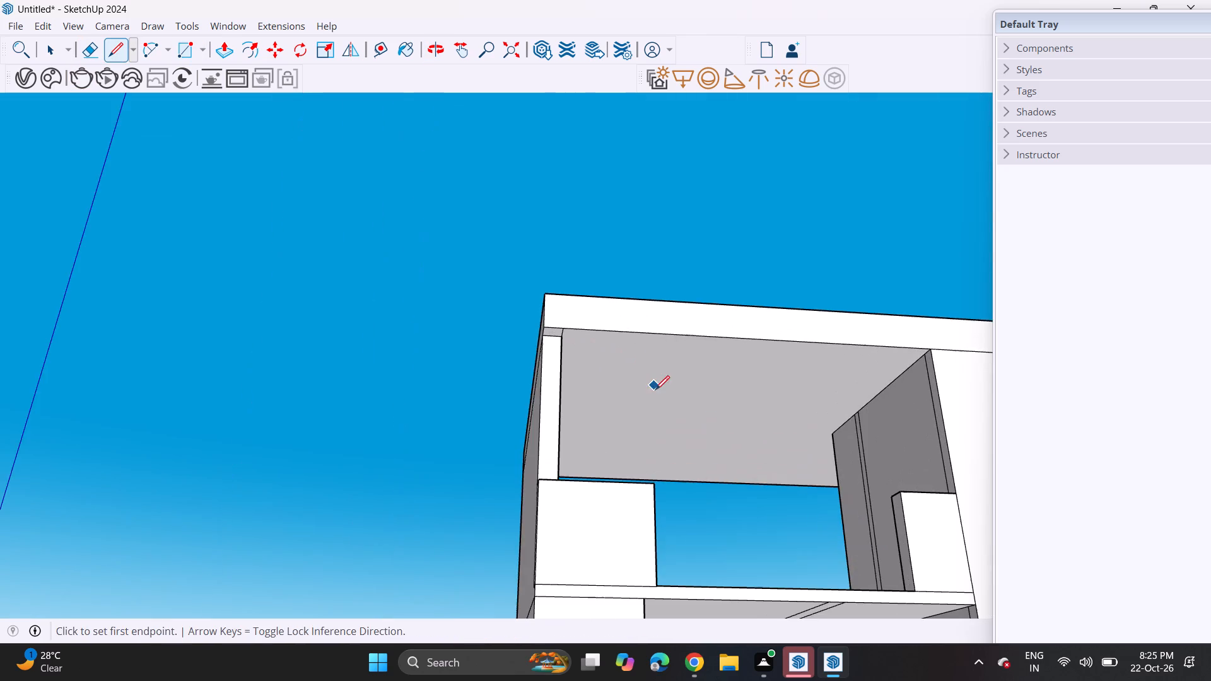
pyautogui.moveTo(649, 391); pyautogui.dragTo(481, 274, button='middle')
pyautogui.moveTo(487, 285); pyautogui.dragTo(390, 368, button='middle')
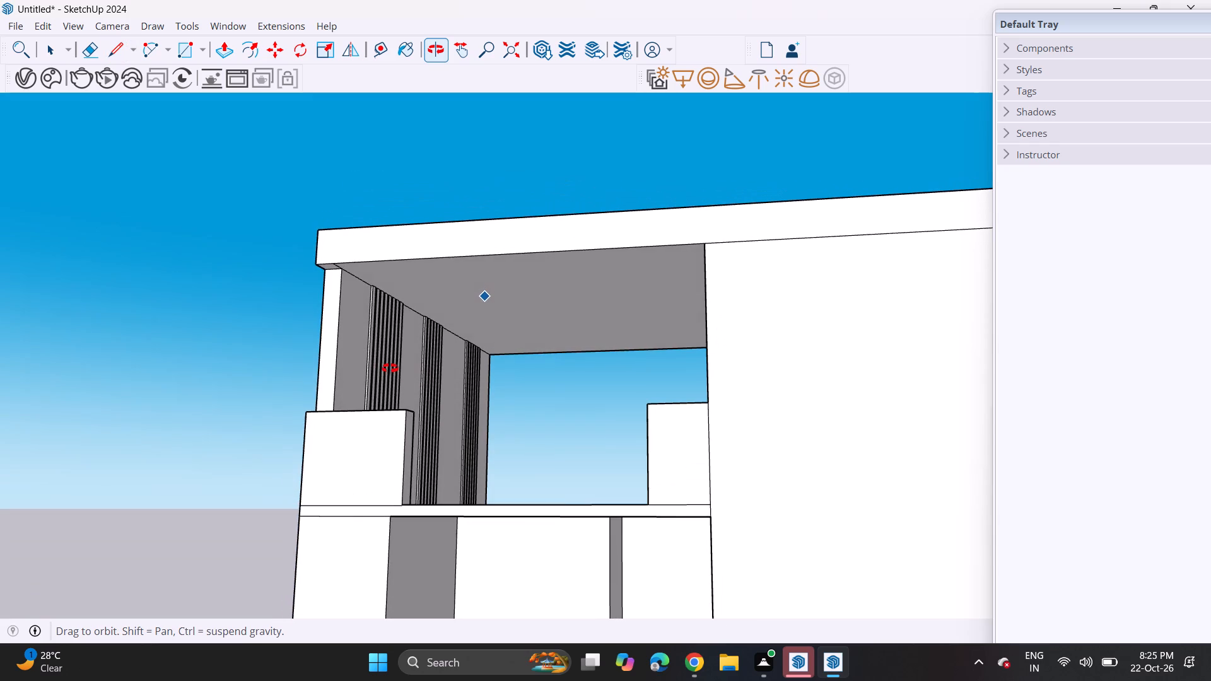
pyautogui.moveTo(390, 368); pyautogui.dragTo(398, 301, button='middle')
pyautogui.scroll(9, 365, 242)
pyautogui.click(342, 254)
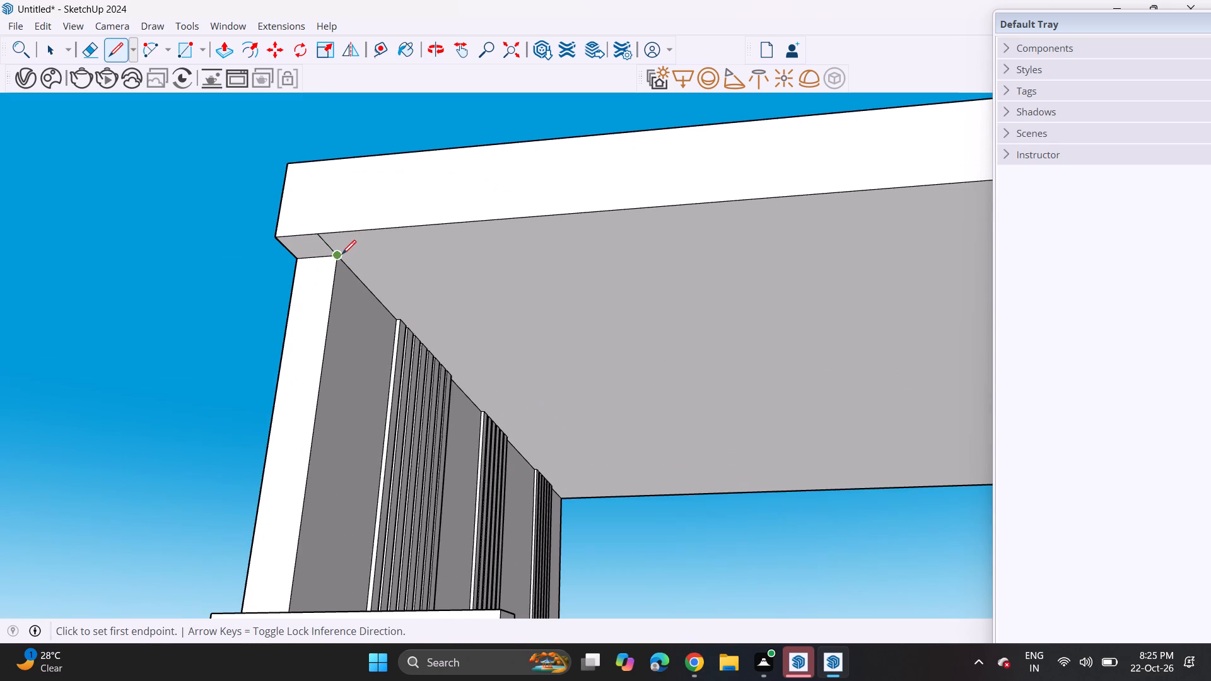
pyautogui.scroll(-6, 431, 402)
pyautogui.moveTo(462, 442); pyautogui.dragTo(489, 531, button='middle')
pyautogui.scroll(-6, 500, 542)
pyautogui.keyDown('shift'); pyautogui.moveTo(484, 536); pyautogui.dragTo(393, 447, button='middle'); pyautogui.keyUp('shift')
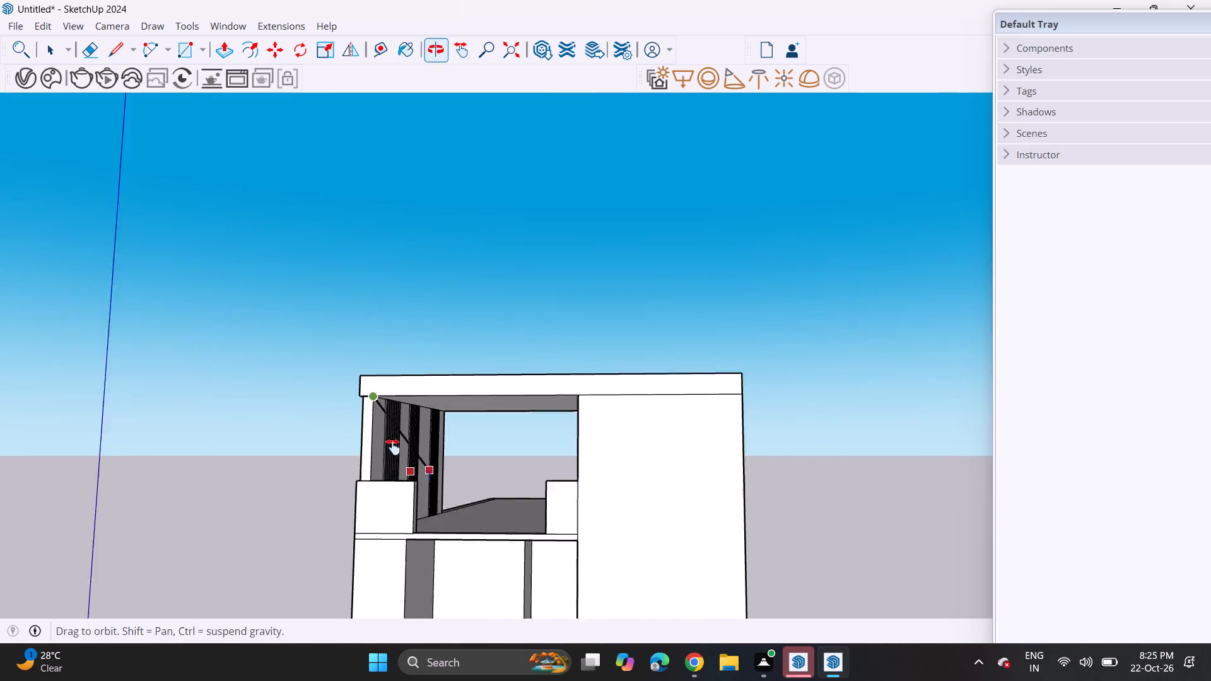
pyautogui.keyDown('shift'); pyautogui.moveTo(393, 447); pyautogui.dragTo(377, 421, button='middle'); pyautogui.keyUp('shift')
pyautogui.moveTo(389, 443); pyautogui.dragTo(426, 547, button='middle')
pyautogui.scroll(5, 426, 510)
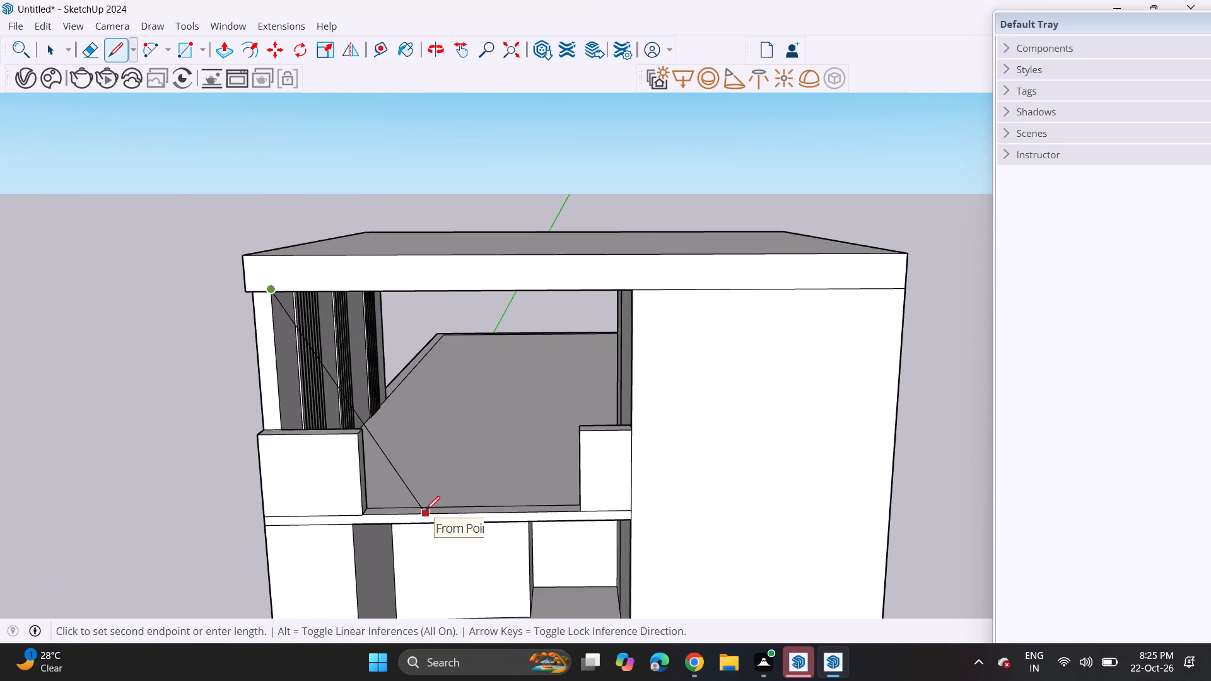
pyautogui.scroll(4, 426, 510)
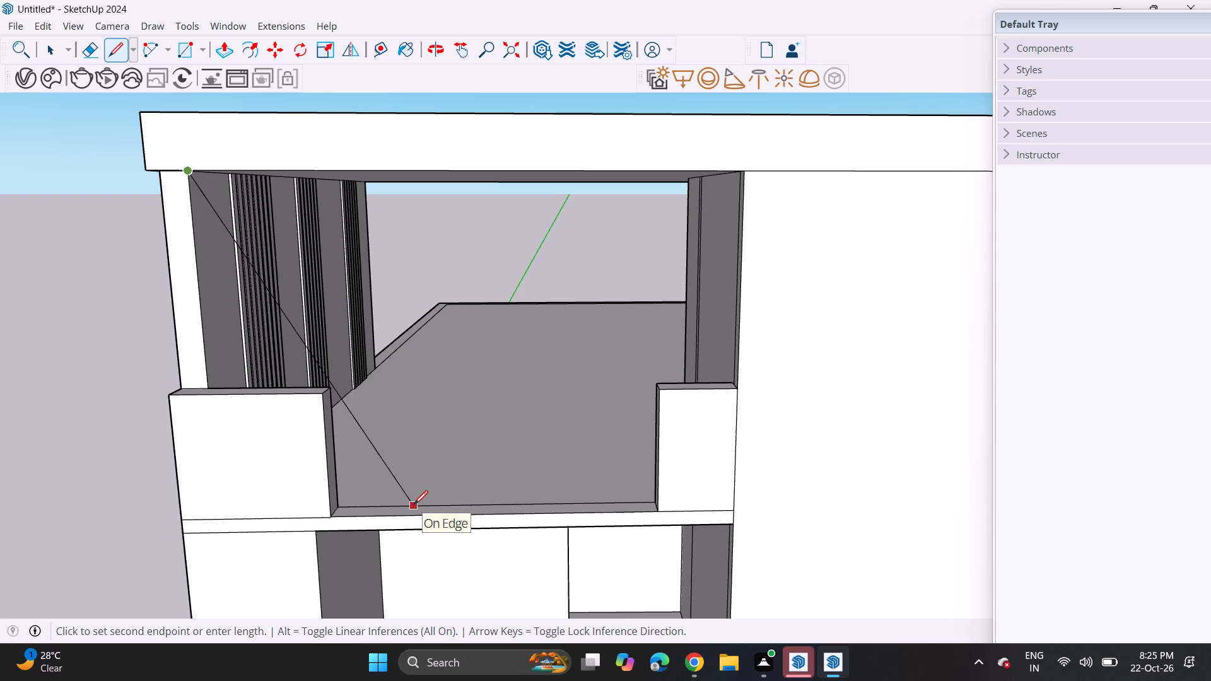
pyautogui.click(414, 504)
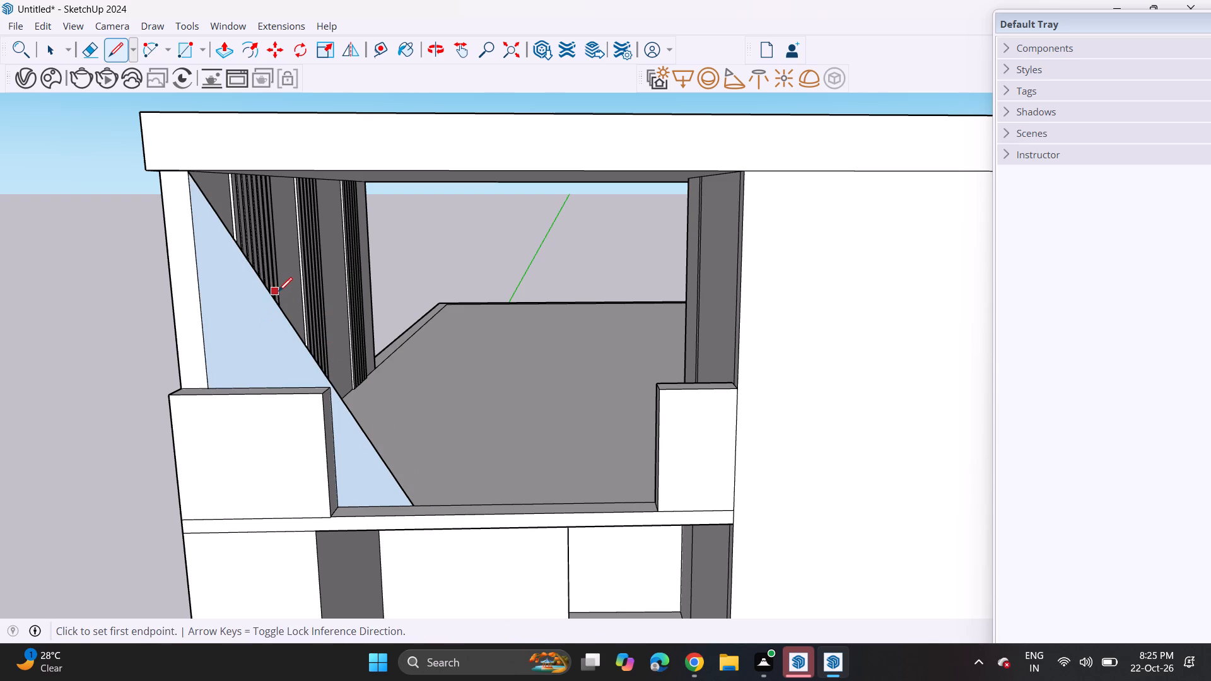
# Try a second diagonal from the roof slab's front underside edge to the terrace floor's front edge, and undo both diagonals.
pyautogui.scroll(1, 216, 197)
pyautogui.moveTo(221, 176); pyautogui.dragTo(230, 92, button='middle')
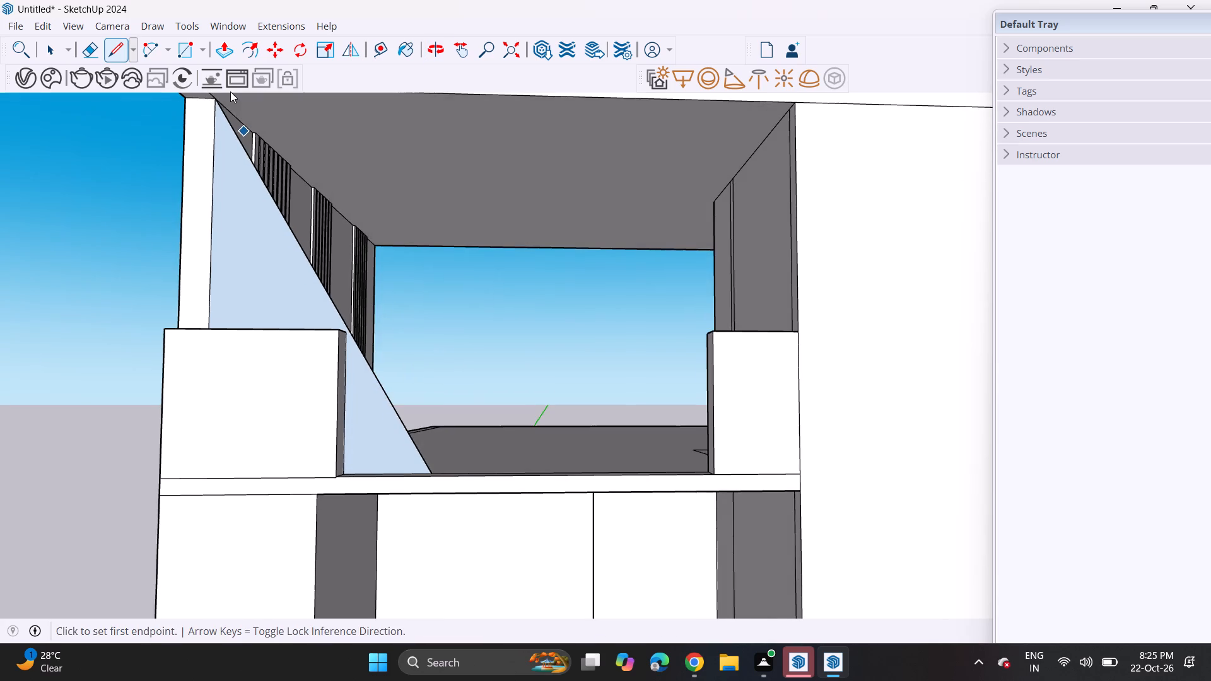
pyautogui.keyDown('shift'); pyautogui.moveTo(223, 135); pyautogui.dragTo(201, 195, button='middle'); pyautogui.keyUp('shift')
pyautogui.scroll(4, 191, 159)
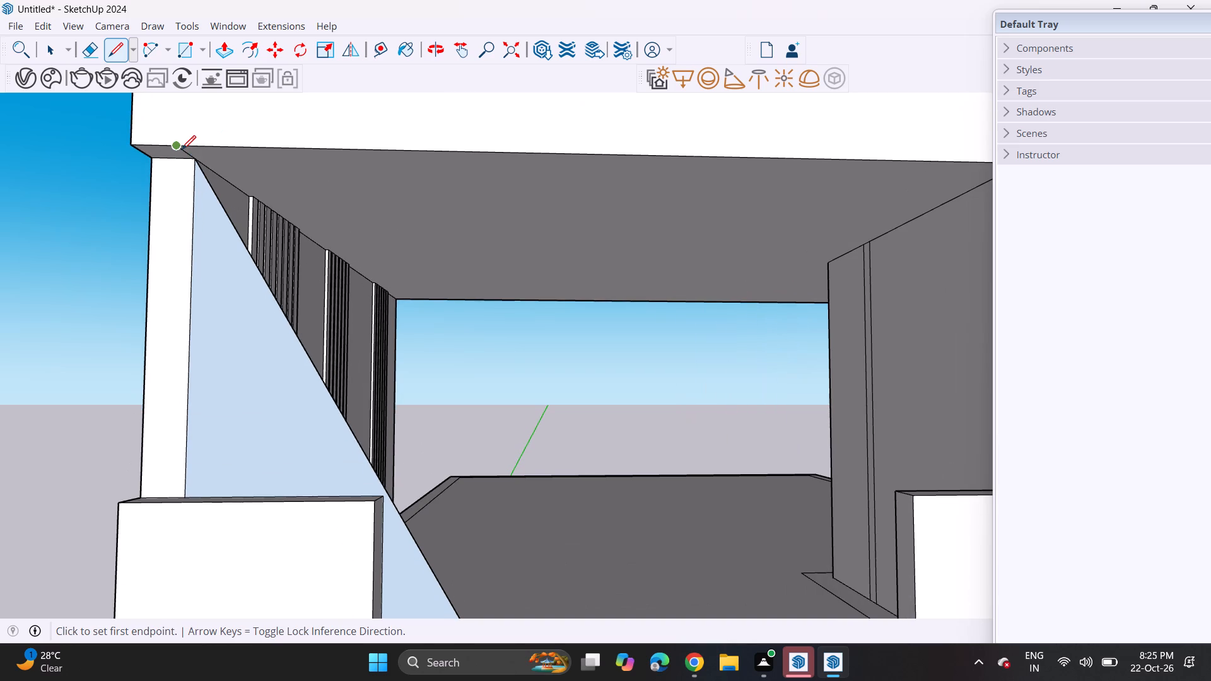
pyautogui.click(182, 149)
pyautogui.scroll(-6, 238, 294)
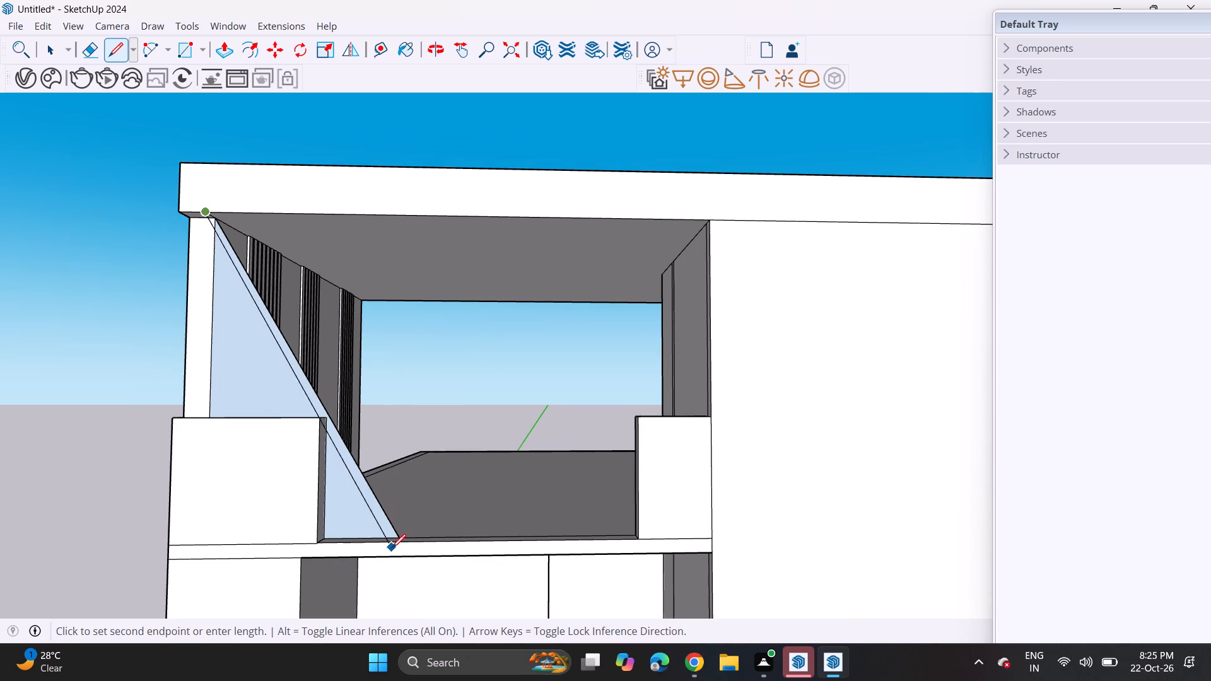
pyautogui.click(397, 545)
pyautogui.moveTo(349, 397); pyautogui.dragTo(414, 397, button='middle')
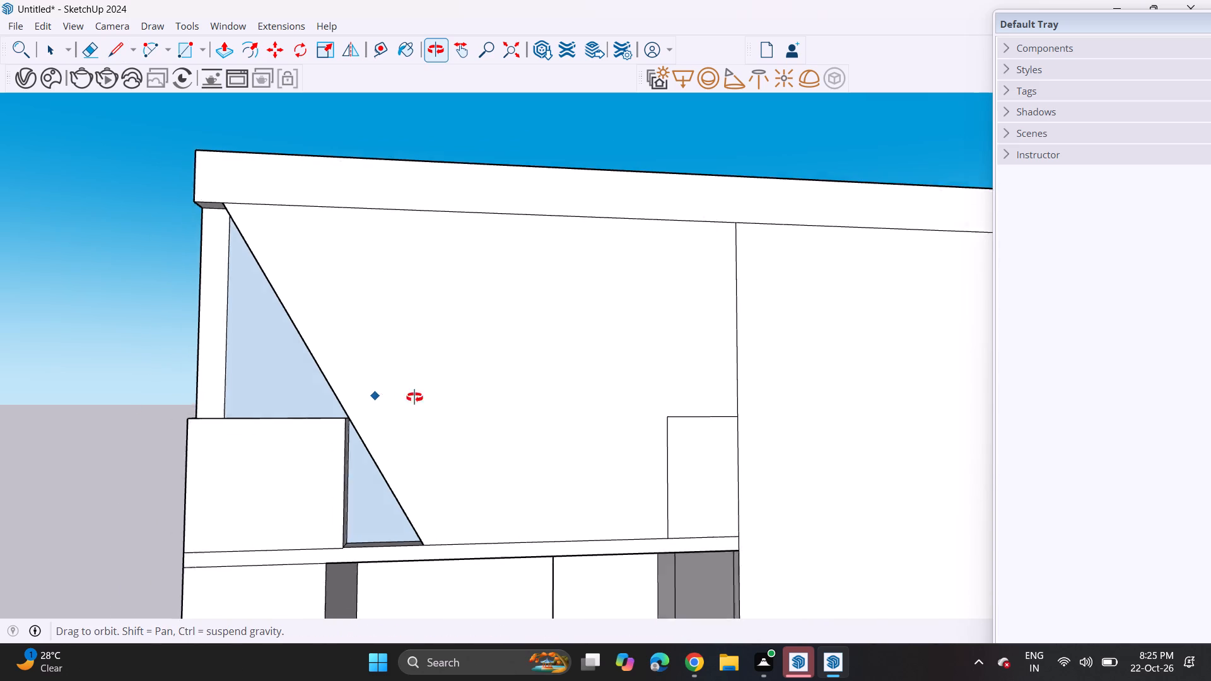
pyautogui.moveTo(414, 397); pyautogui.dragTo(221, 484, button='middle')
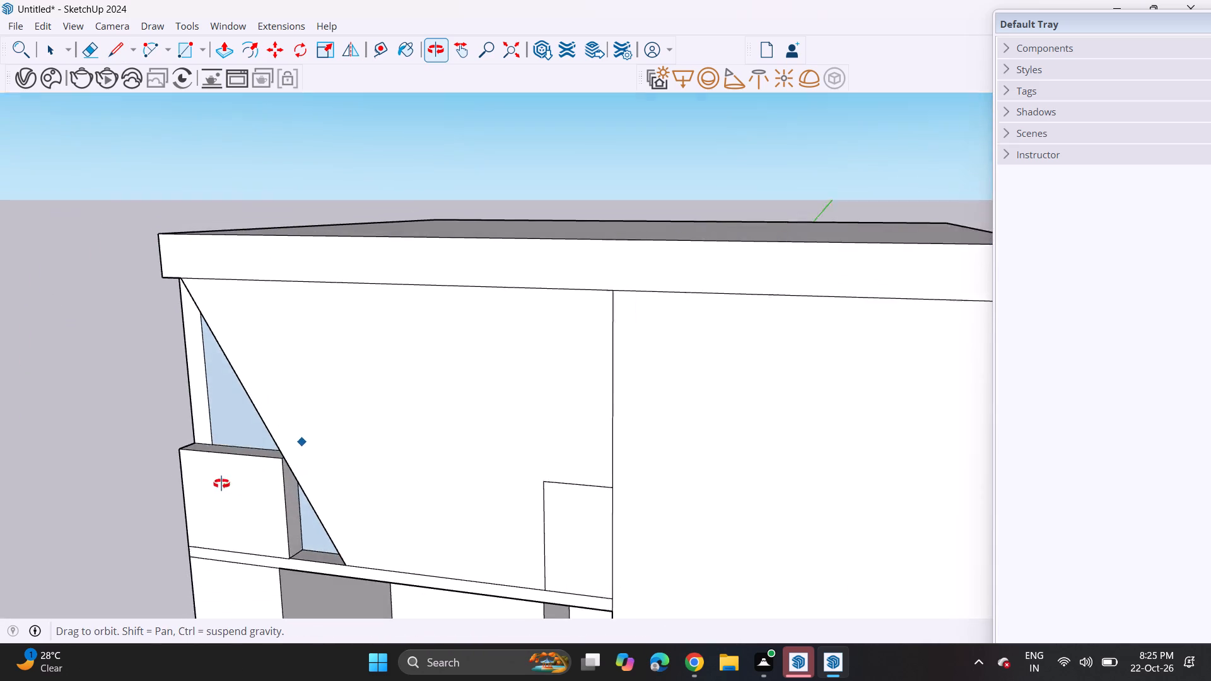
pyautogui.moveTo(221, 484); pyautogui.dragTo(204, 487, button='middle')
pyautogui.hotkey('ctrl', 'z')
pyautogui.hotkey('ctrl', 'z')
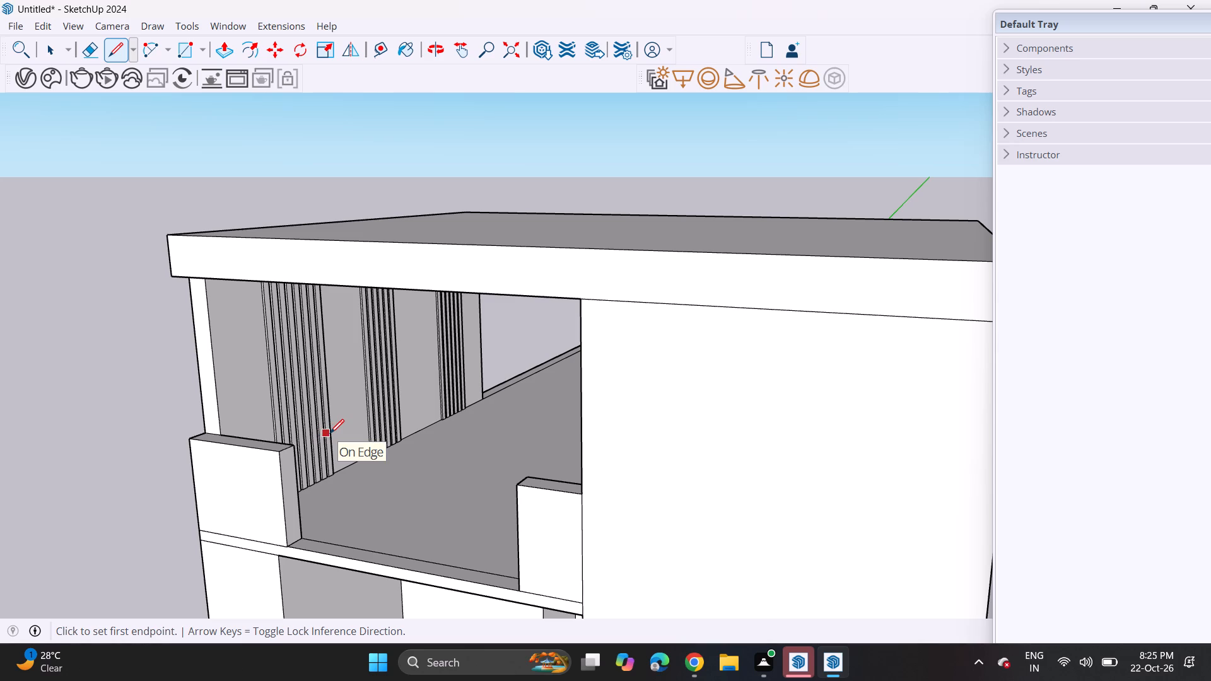
# In the empty space beside the building, draw a large upright V with lines and close its far arm into a thin strip.
pyautogui.scroll(-3, 337, 436)
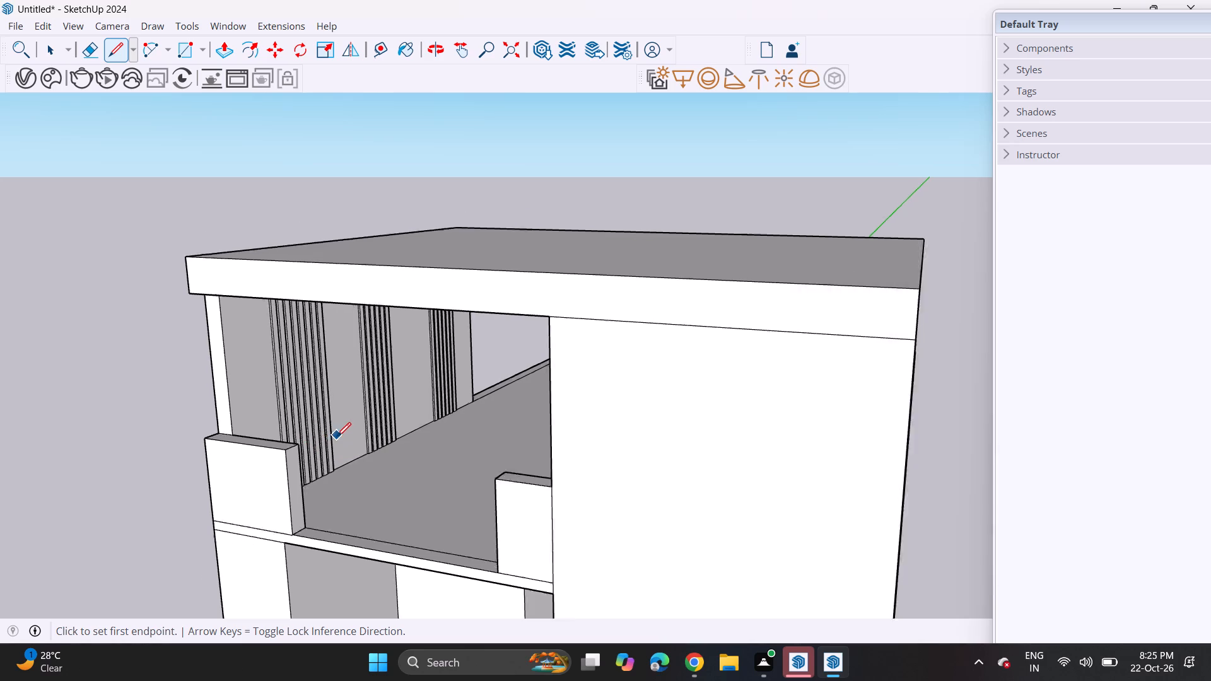
pyautogui.scroll(-11, 337, 436)
pyautogui.moveTo(378, 527); pyautogui.dragTo(315, 433, button='middle')
pyautogui.keyDown('shift'); pyautogui.scroll(1, 370, 489); pyautogui.keyUp('shift')
pyautogui.moveTo(310, 426); pyautogui.dragTo(331, 426, button='middle')
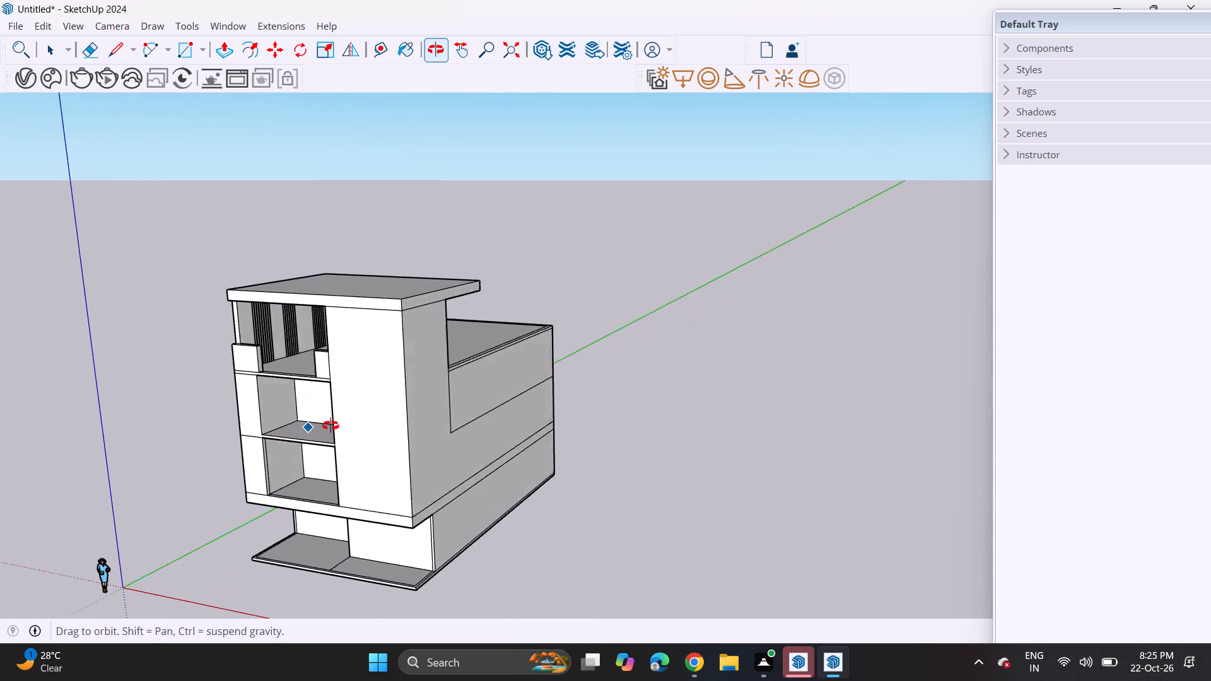
pyautogui.moveTo(331, 426); pyautogui.dragTo(463, 401, button='middle')
pyautogui.moveTo(536, 475); pyautogui.dragTo(247, 402, button='middle')
pyautogui.scroll(1, 533, 472)
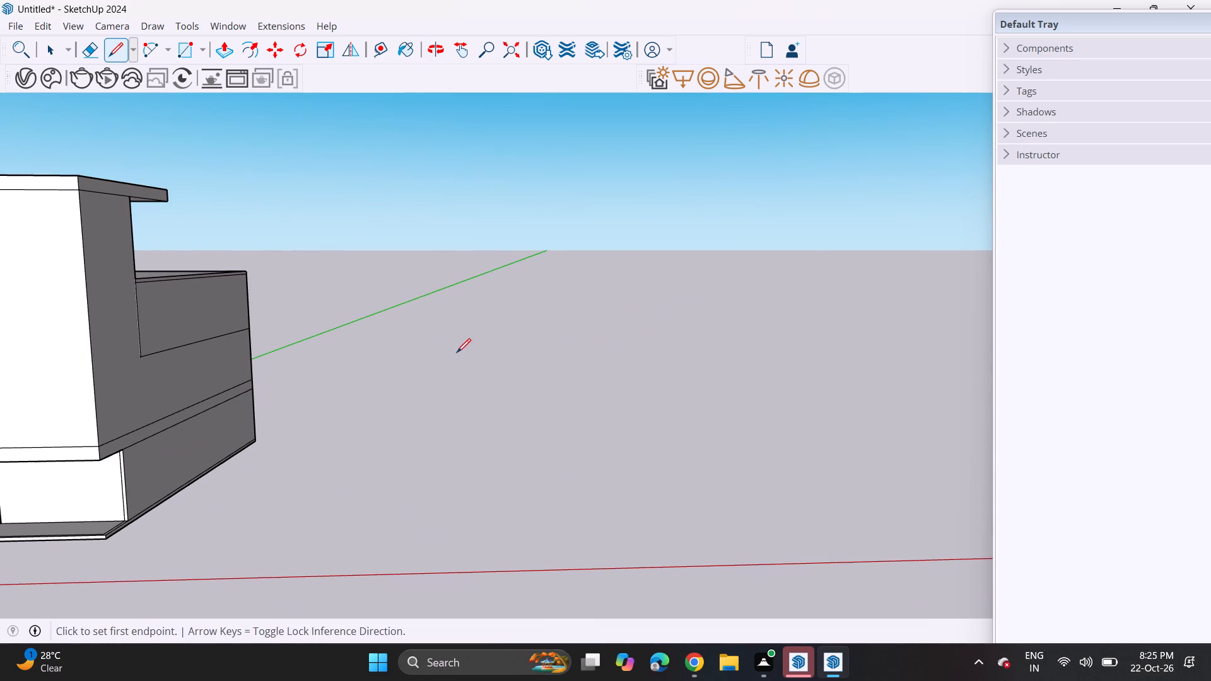
pyautogui.moveTo(503, 397); pyautogui.dragTo(557, 340, button='middle')
pyautogui.click(455, 300)
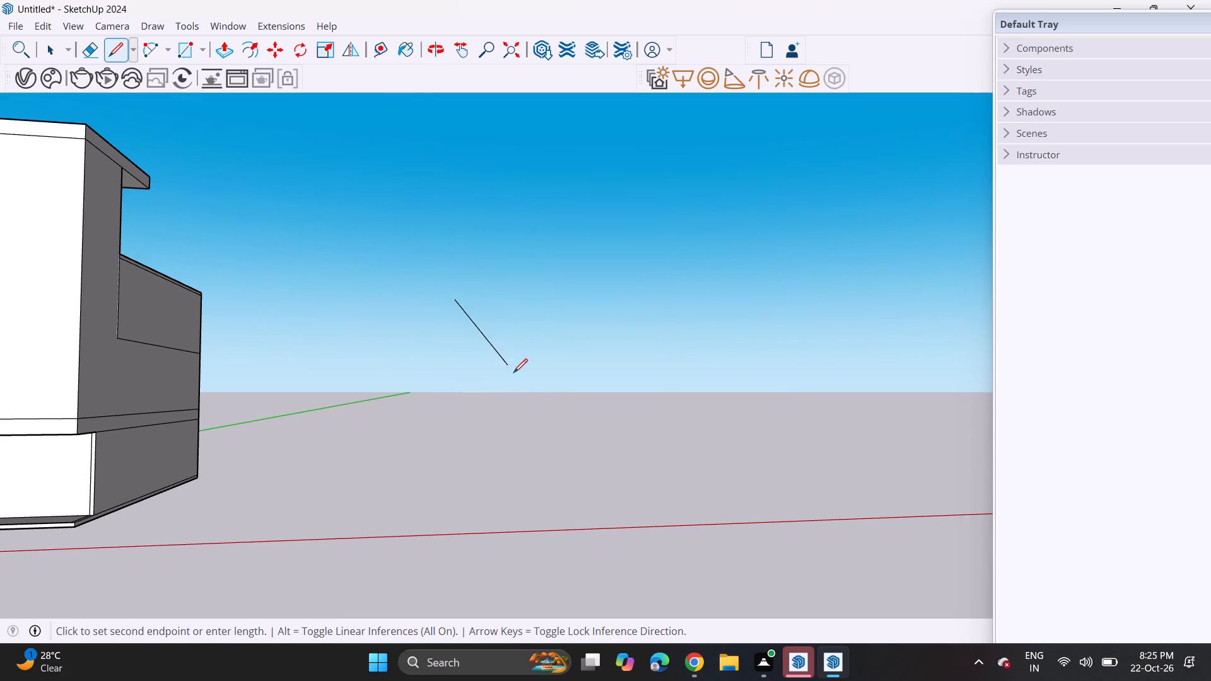
pyautogui.click(563, 444)
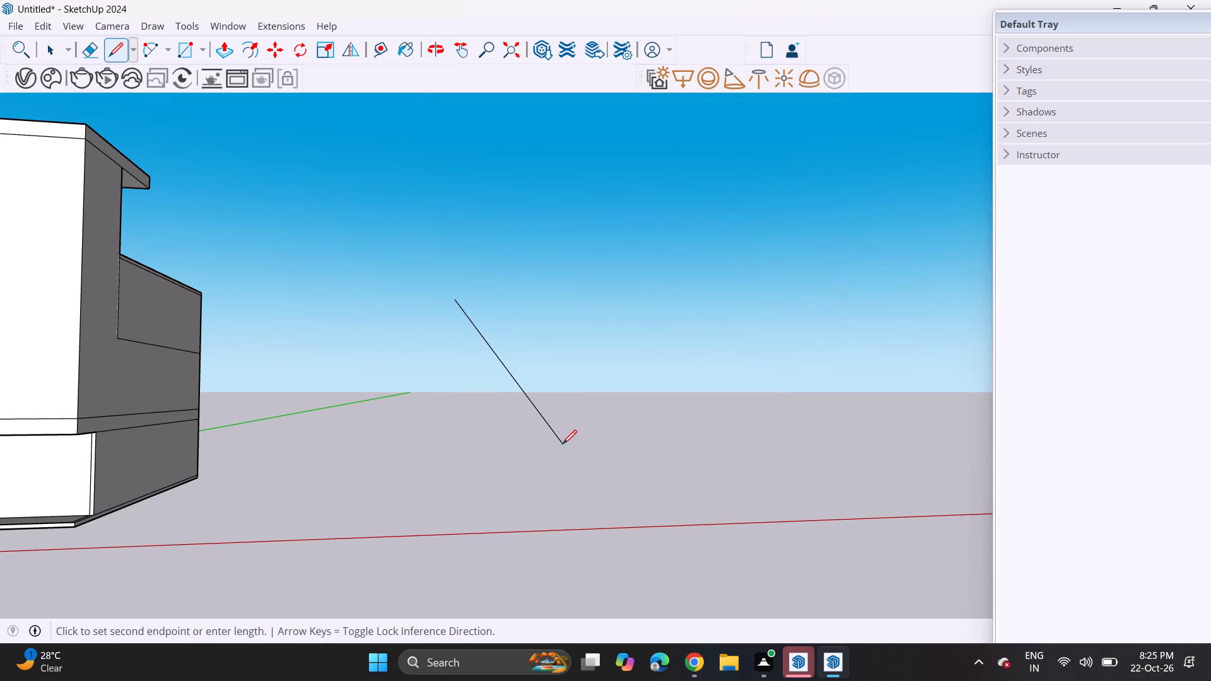
pyautogui.click(662, 294)
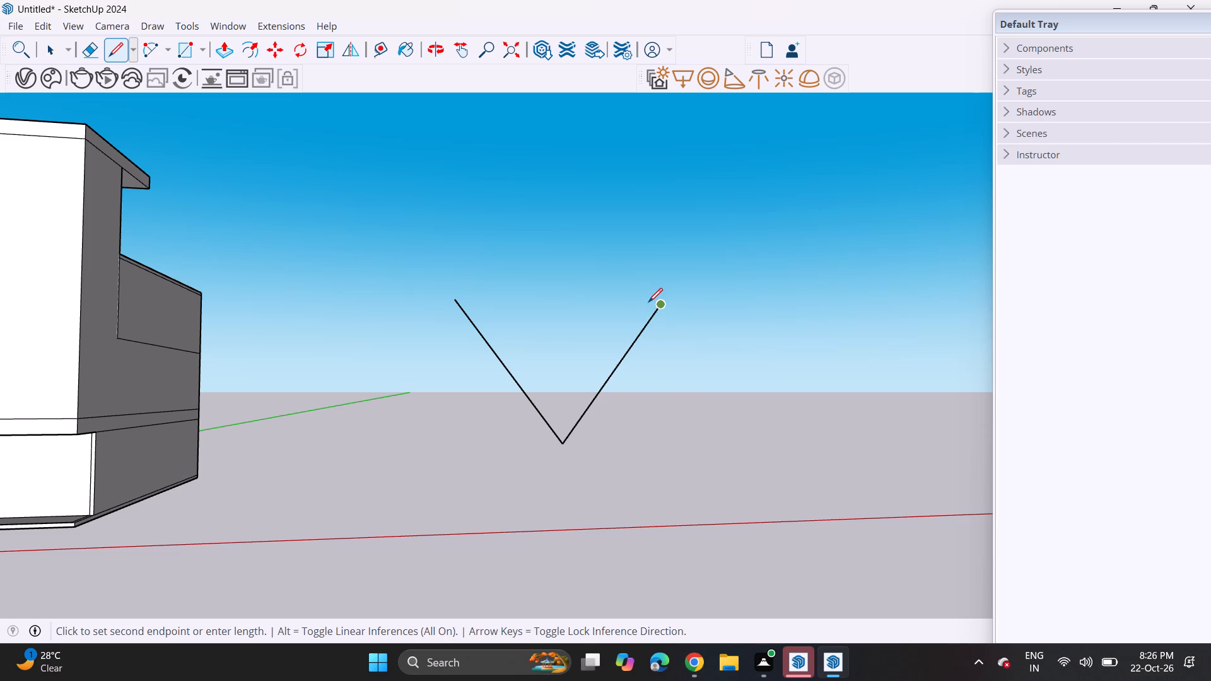
pyautogui.click(646, 305)
pyautogui.scroll(6, 557, 431)
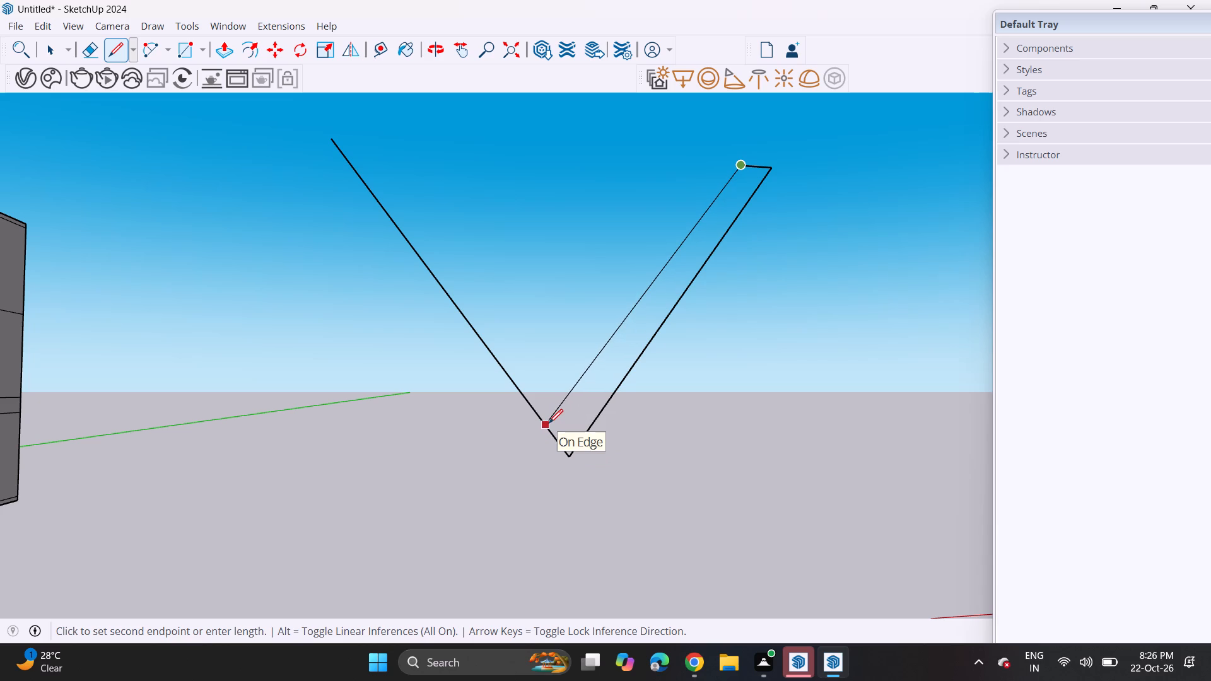
pyautogui.click(560, 434)
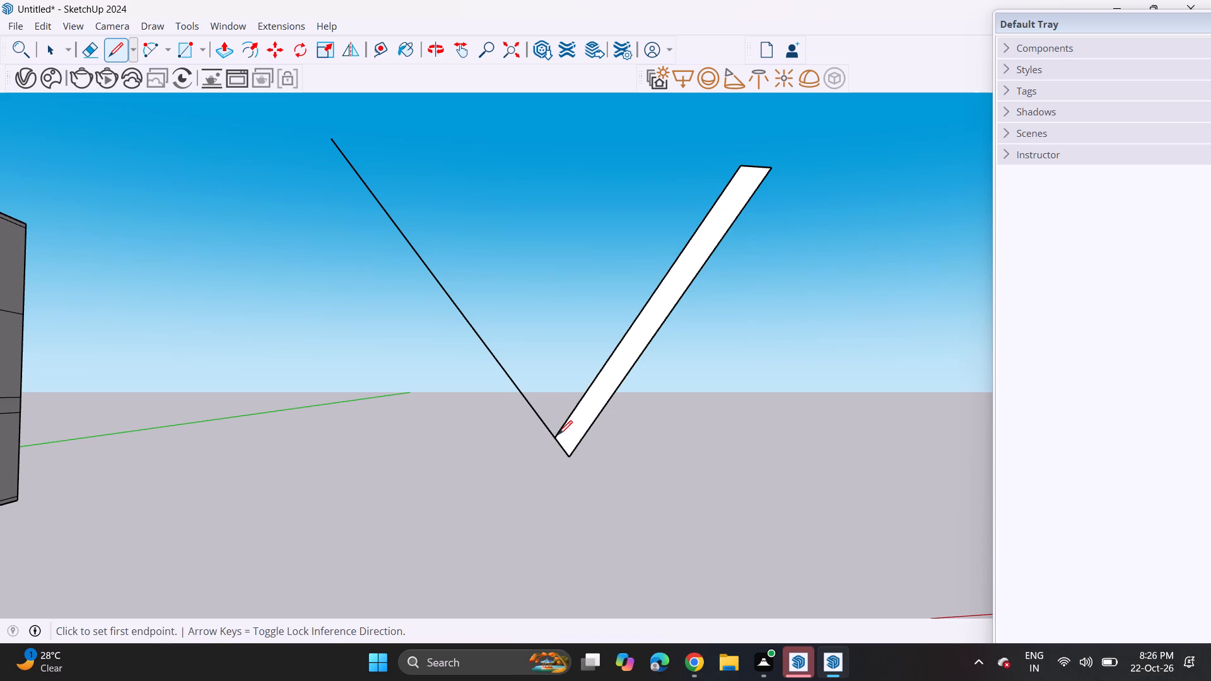
# Close the V's other arm into a strip of similar width with a short top edge and a parallel inner line.
pyautogui.click(329, 136)
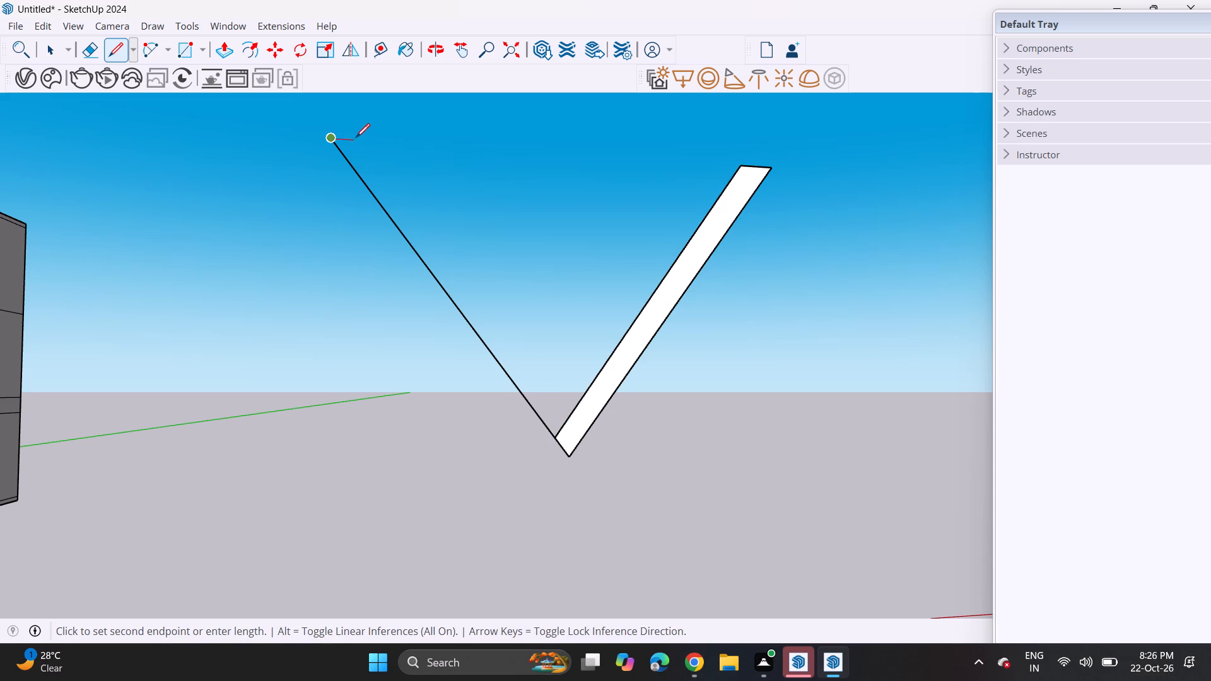
pyautogui.click(356, 137)
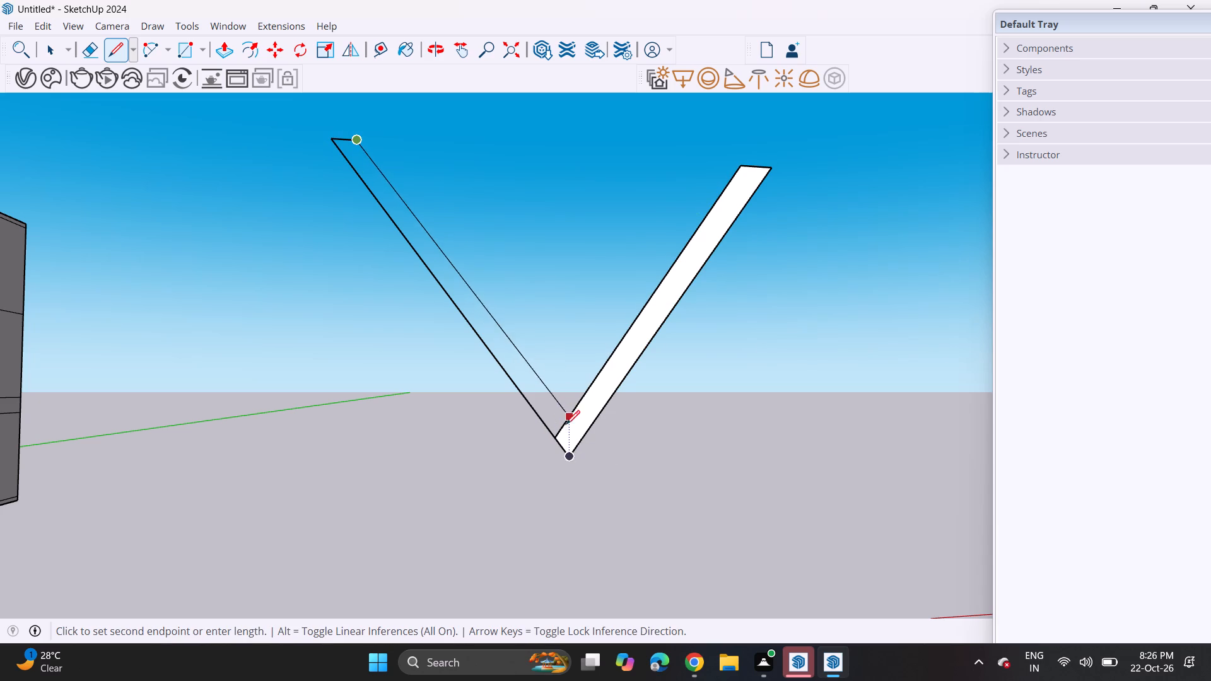
pyautogui.click(568, 424)
# Push/Pull both arms of the V slightly by the same distance, redoing the first arm's extrusion with a smaller thickness.
pyautogui.scroll(-7, 539, 364)
pyautogui.moveTo(535, 339); pyautogui.dragTo(243, 533, button='middle')
pyautogui.scroll(1, 544, 285)
pyautogui.moveTo(541, 285); pyautogui.dragTo(235, 343, button='middle')
pyautogui.scroll(7, 353, 257)
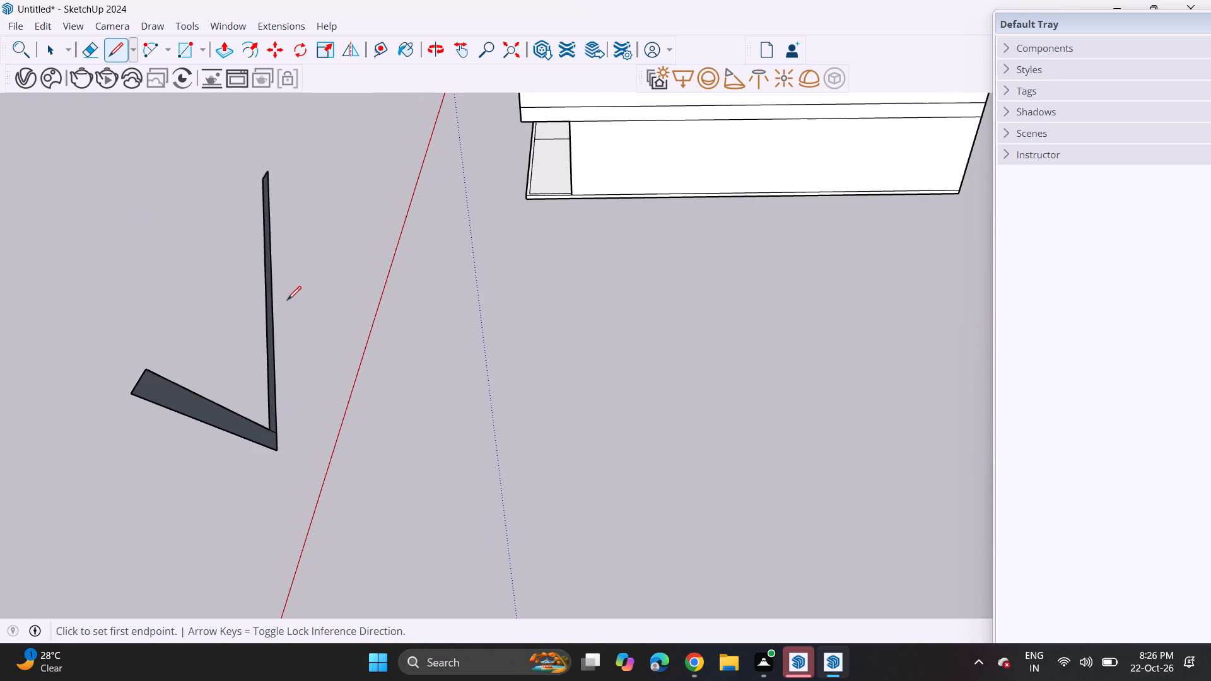
pyautogui.click(224, 49)
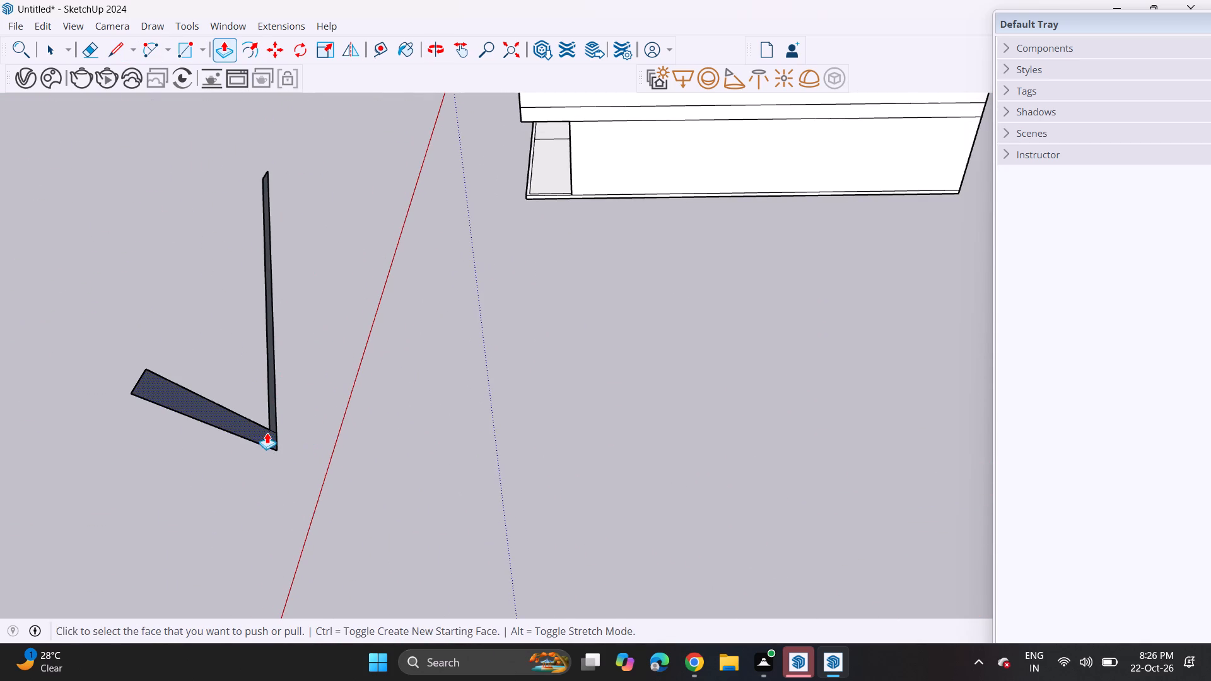
pyautogui.click(267, 440)
pyautogui.click(280, 443)
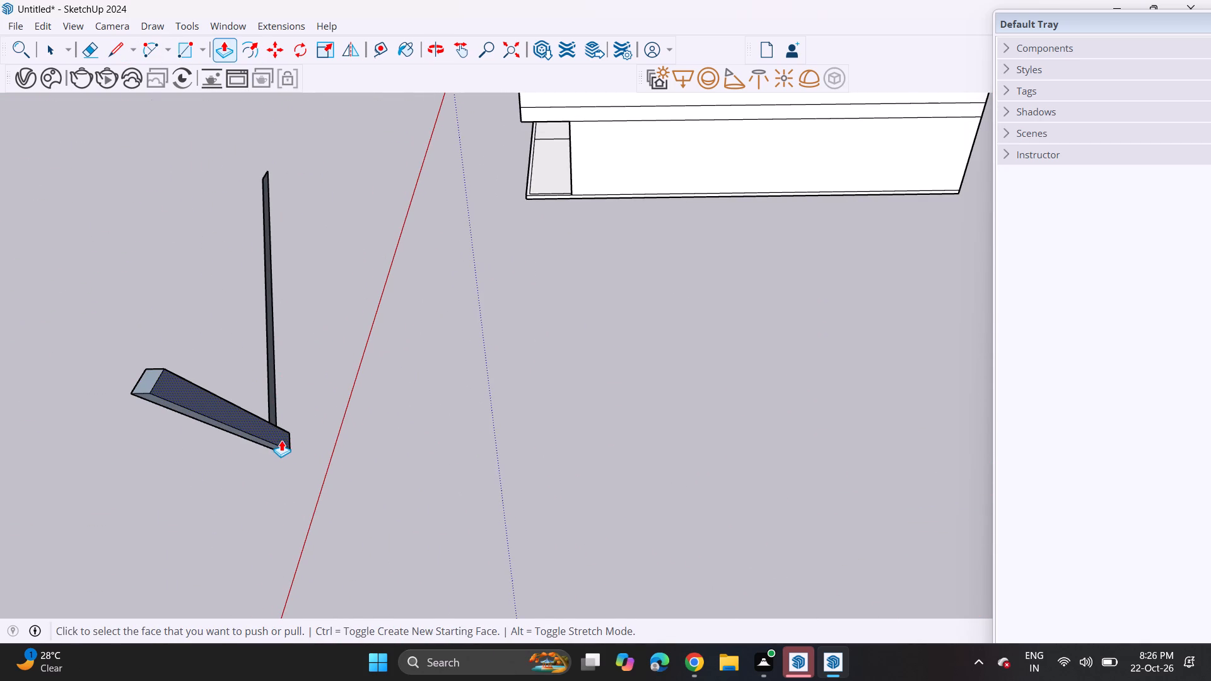
pyautogui.hotkey('ctrl', 'z')
pyautogui.click(268, 434)
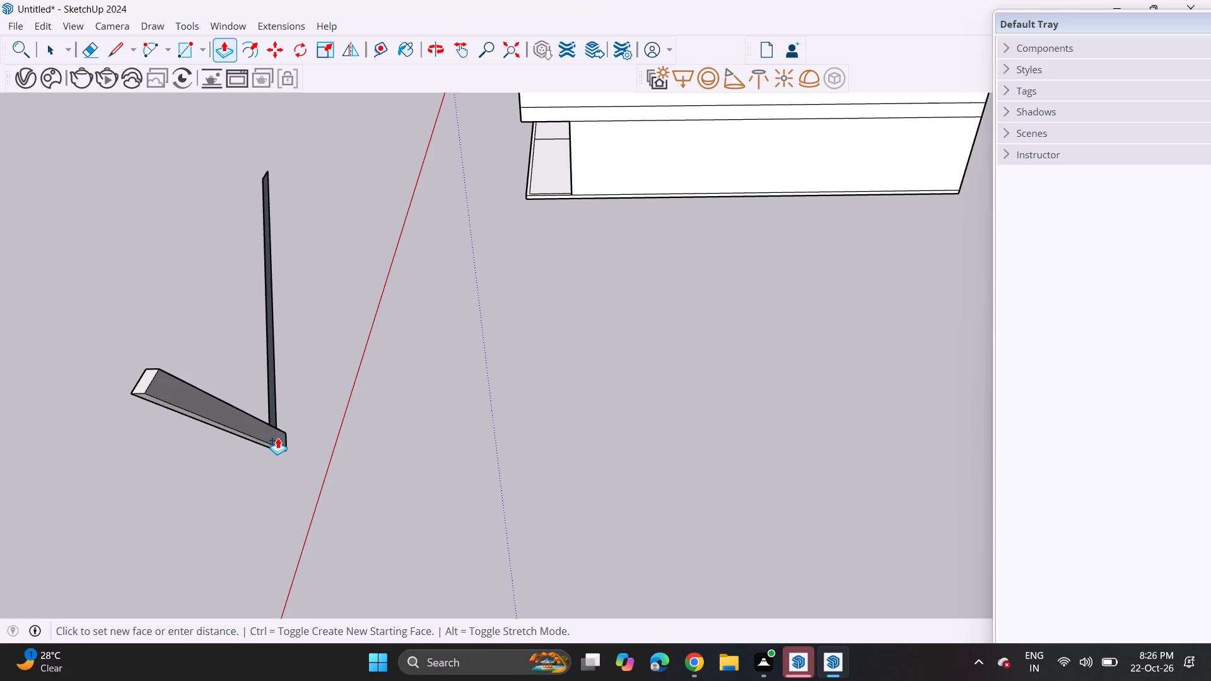
pyautogui.click(278, 438)
pyautogui.doubleClick(271, 405)
pyautogui.moveTo(225, 431); pyautogui.dragTo(604, 337, button='middle')
pyautogui.scroll(1, 225, 431)
pyautogui.scroll(1, 613, 335)
pyautogui.scroll(-8, 603, 337)
pyautogui.moveTo(529, 373); pyautogui.dragTo(643, 337, button='middle')
pyautogui.scroll(-6, 652, 321)
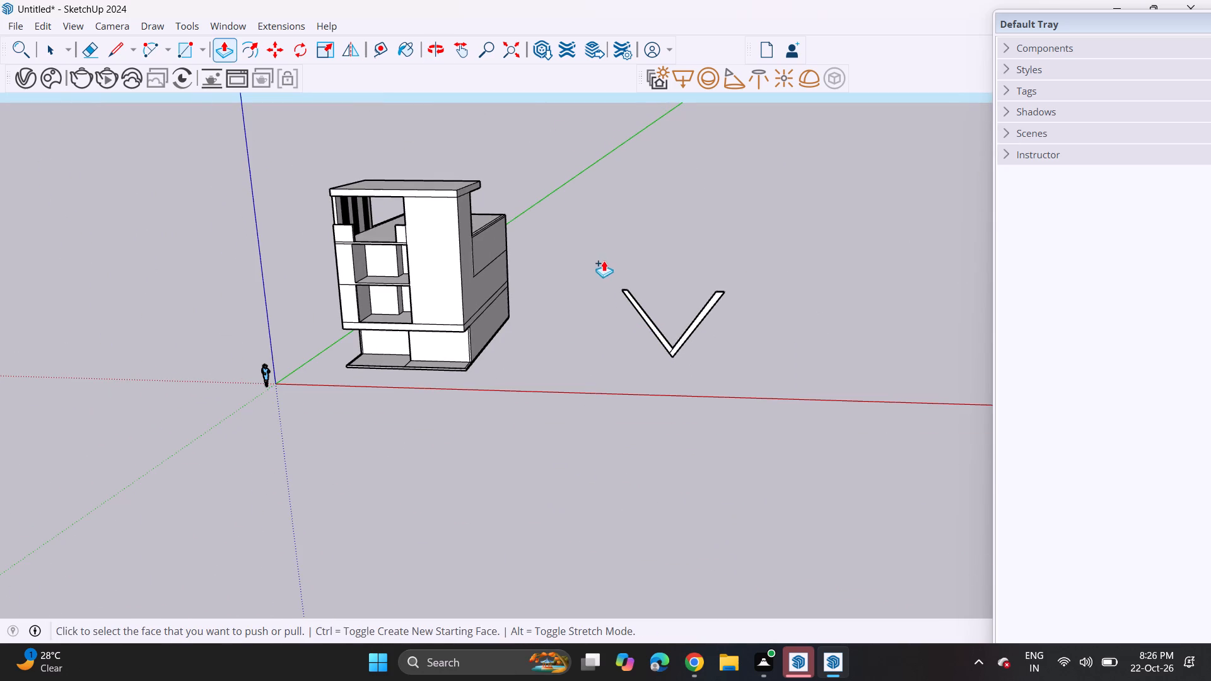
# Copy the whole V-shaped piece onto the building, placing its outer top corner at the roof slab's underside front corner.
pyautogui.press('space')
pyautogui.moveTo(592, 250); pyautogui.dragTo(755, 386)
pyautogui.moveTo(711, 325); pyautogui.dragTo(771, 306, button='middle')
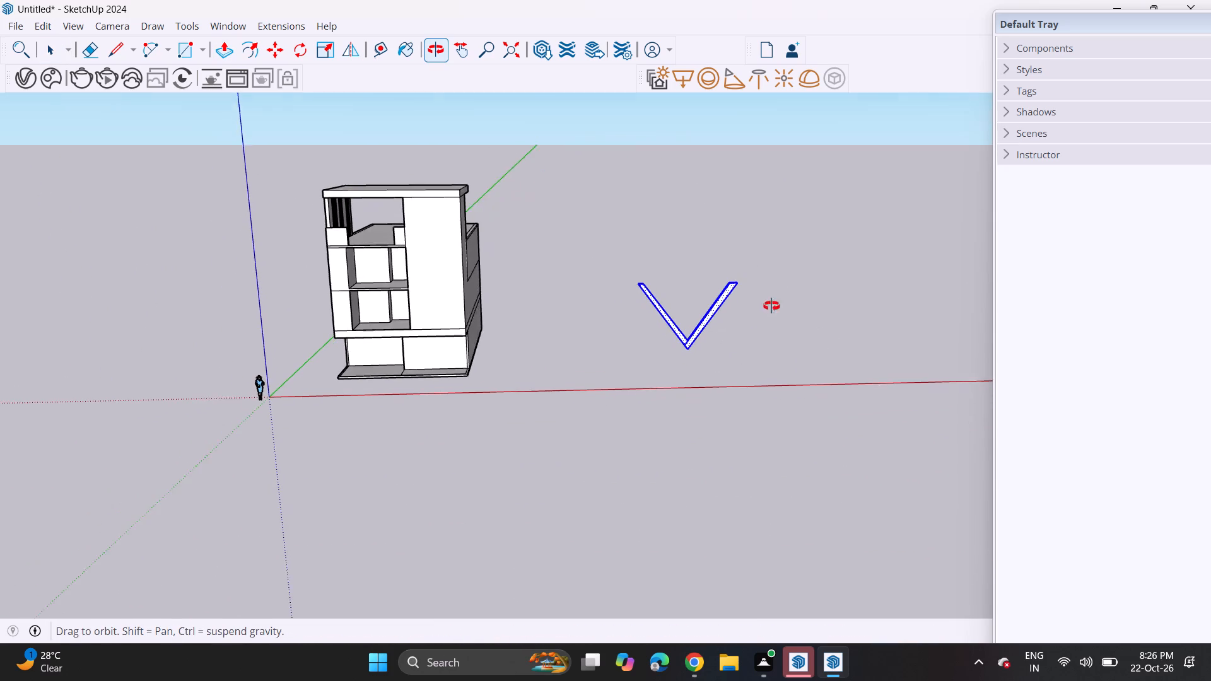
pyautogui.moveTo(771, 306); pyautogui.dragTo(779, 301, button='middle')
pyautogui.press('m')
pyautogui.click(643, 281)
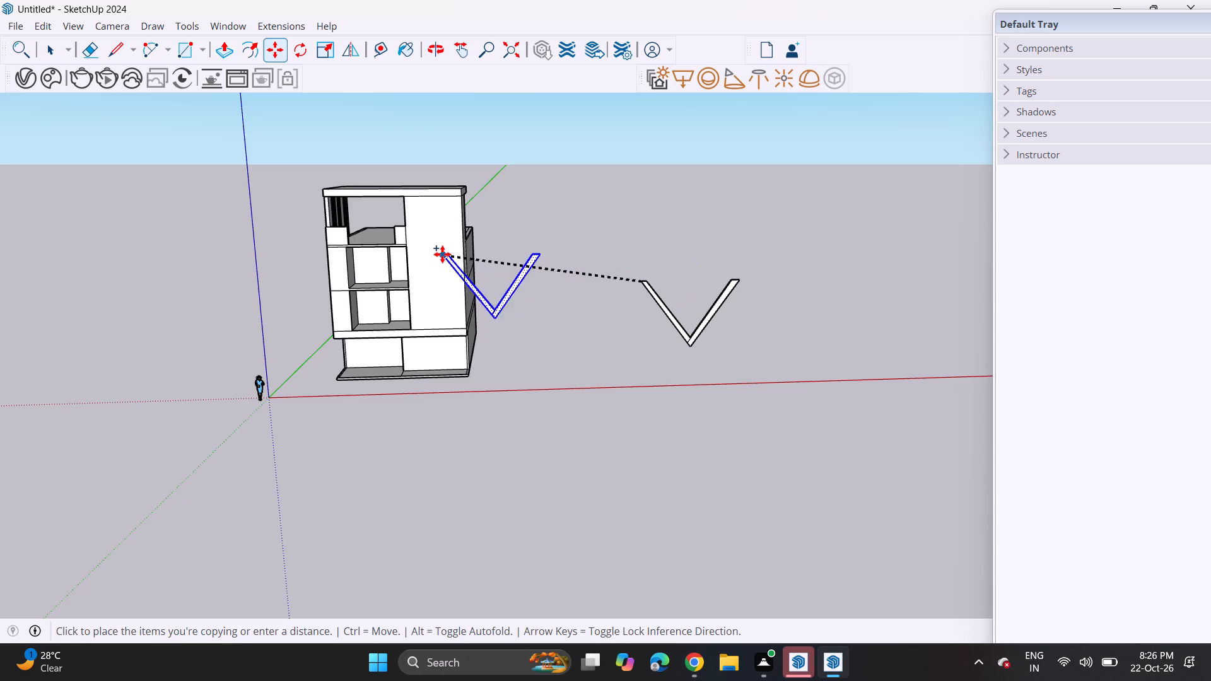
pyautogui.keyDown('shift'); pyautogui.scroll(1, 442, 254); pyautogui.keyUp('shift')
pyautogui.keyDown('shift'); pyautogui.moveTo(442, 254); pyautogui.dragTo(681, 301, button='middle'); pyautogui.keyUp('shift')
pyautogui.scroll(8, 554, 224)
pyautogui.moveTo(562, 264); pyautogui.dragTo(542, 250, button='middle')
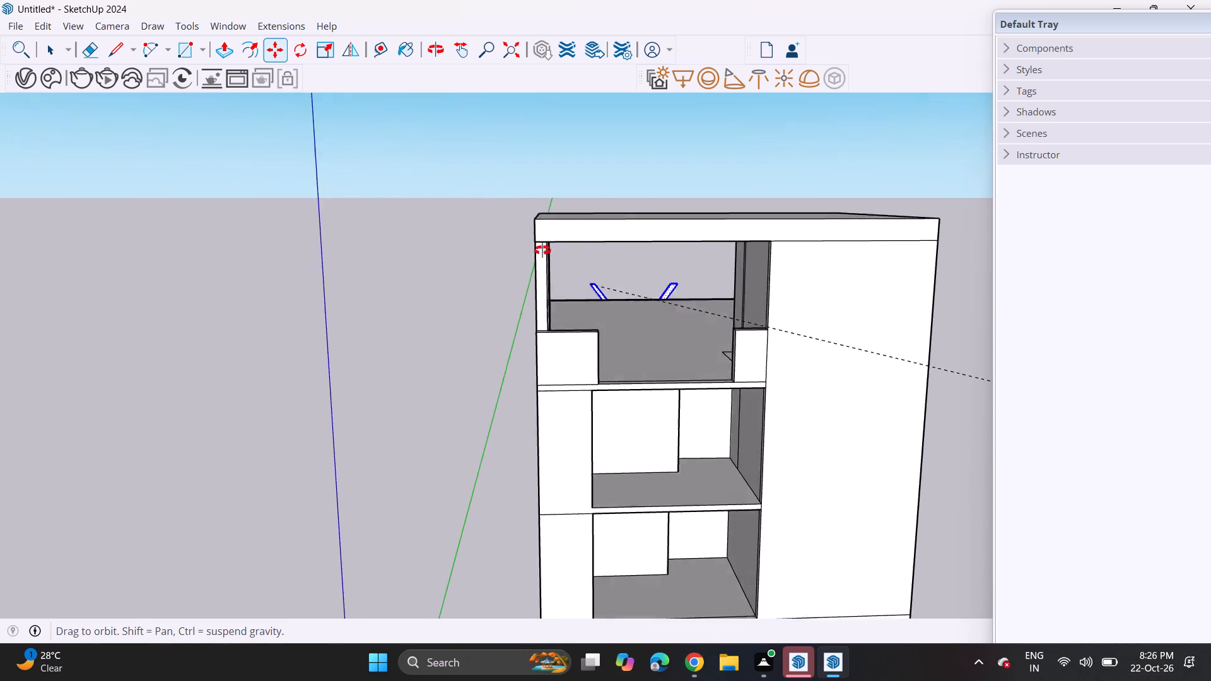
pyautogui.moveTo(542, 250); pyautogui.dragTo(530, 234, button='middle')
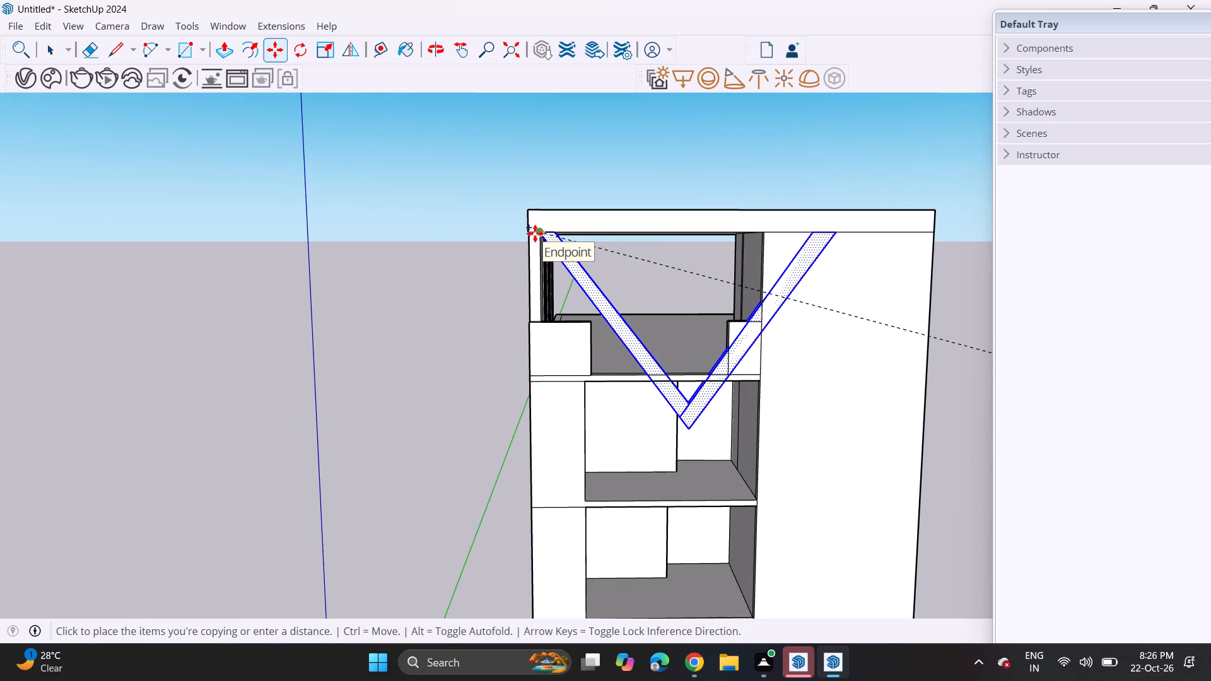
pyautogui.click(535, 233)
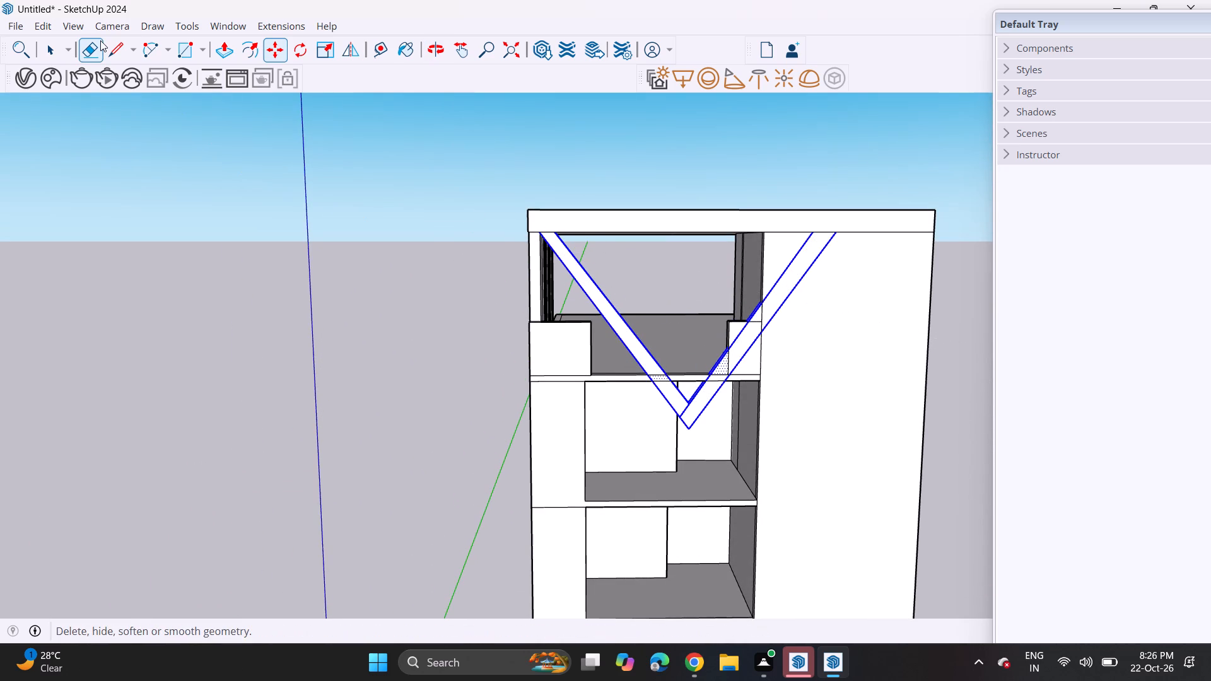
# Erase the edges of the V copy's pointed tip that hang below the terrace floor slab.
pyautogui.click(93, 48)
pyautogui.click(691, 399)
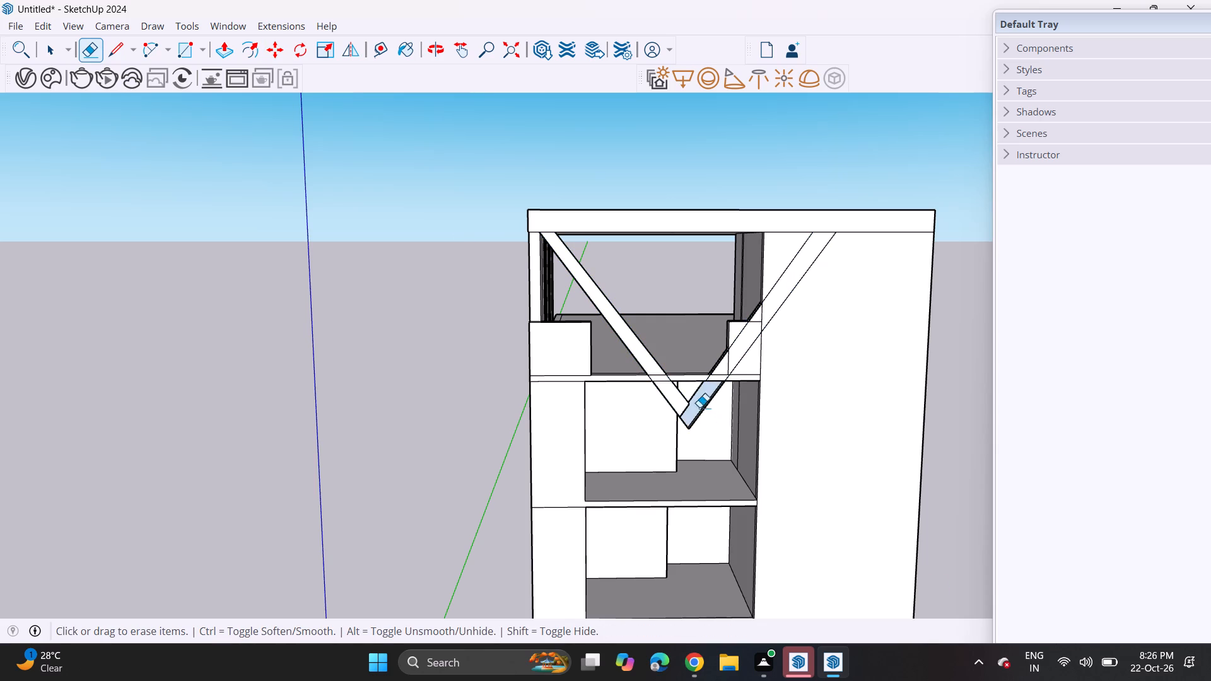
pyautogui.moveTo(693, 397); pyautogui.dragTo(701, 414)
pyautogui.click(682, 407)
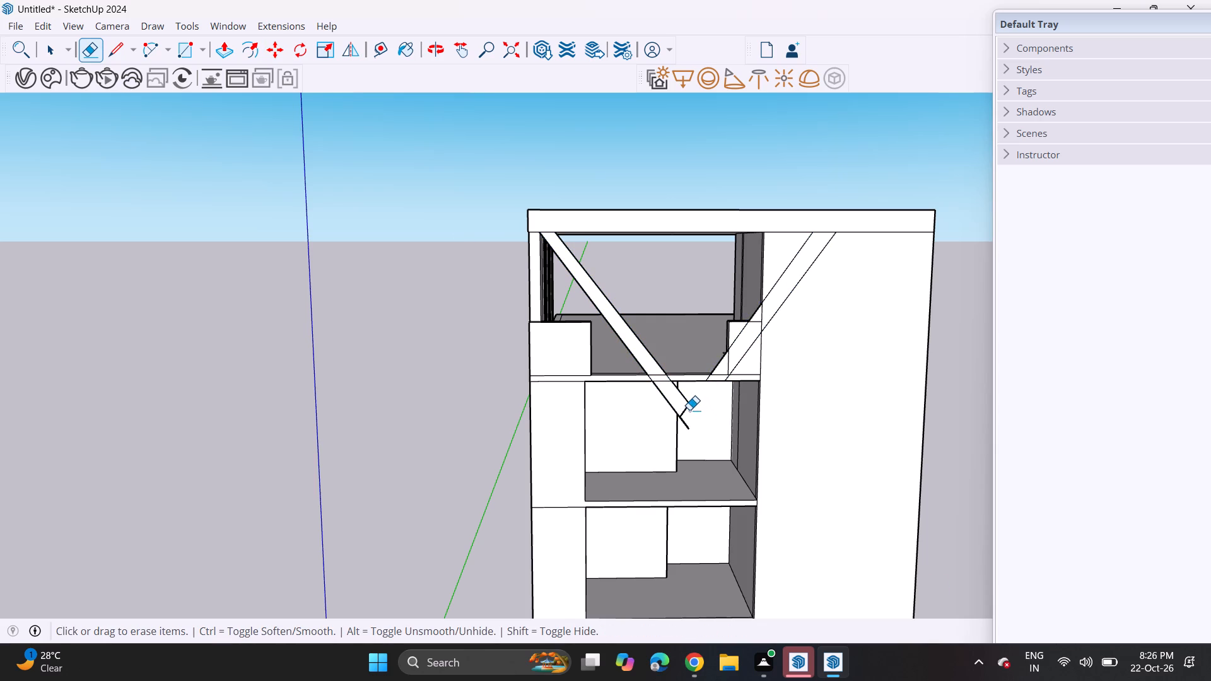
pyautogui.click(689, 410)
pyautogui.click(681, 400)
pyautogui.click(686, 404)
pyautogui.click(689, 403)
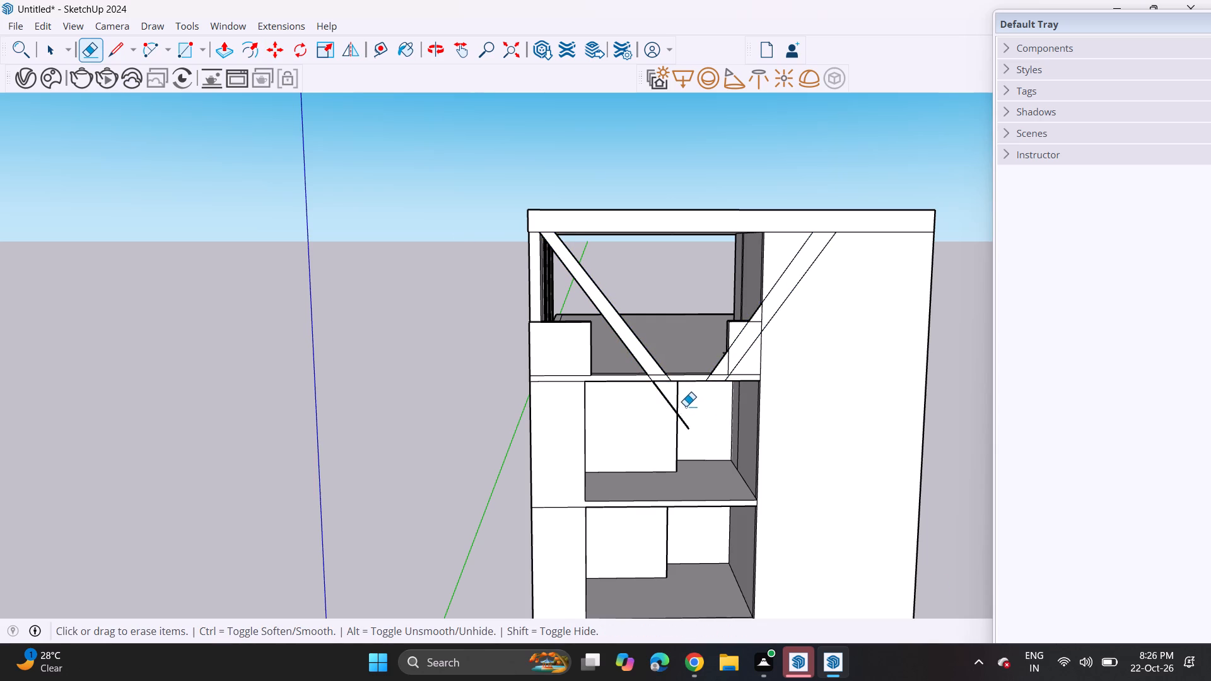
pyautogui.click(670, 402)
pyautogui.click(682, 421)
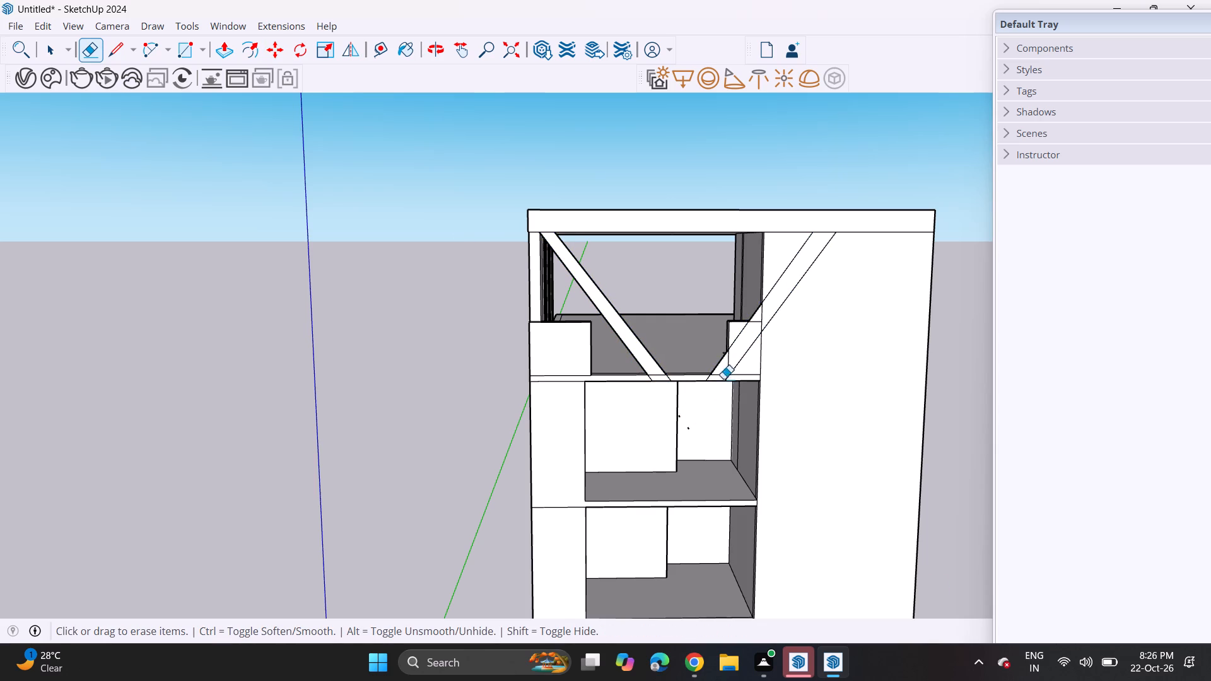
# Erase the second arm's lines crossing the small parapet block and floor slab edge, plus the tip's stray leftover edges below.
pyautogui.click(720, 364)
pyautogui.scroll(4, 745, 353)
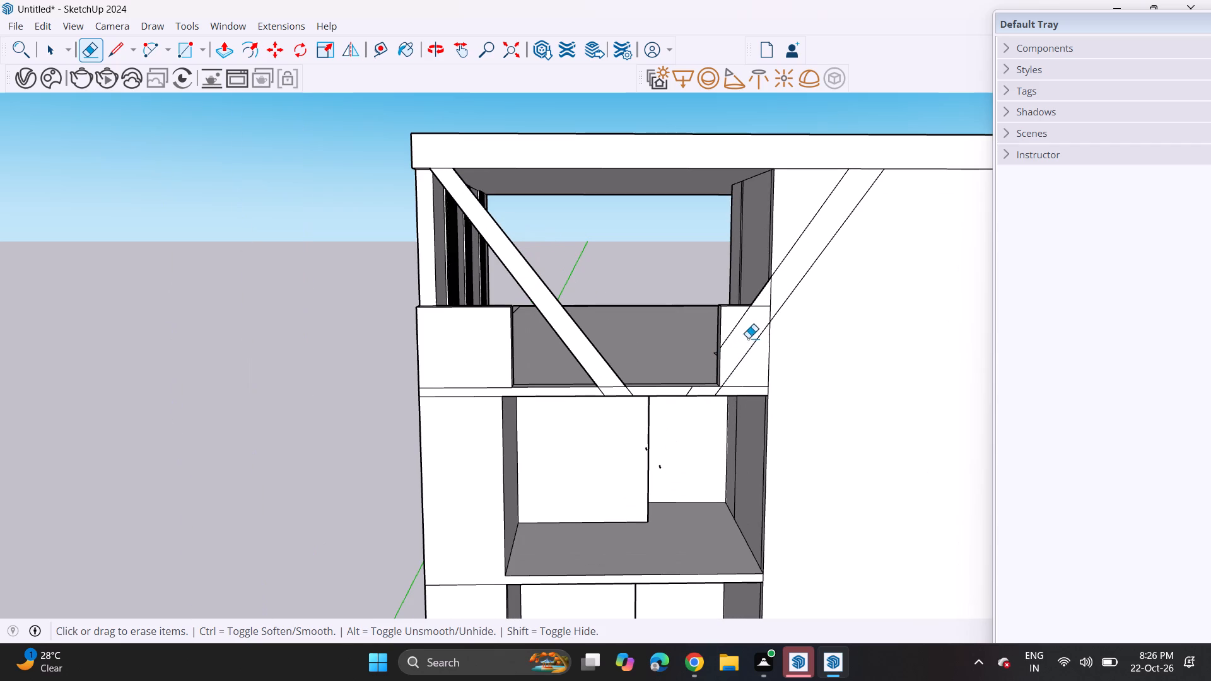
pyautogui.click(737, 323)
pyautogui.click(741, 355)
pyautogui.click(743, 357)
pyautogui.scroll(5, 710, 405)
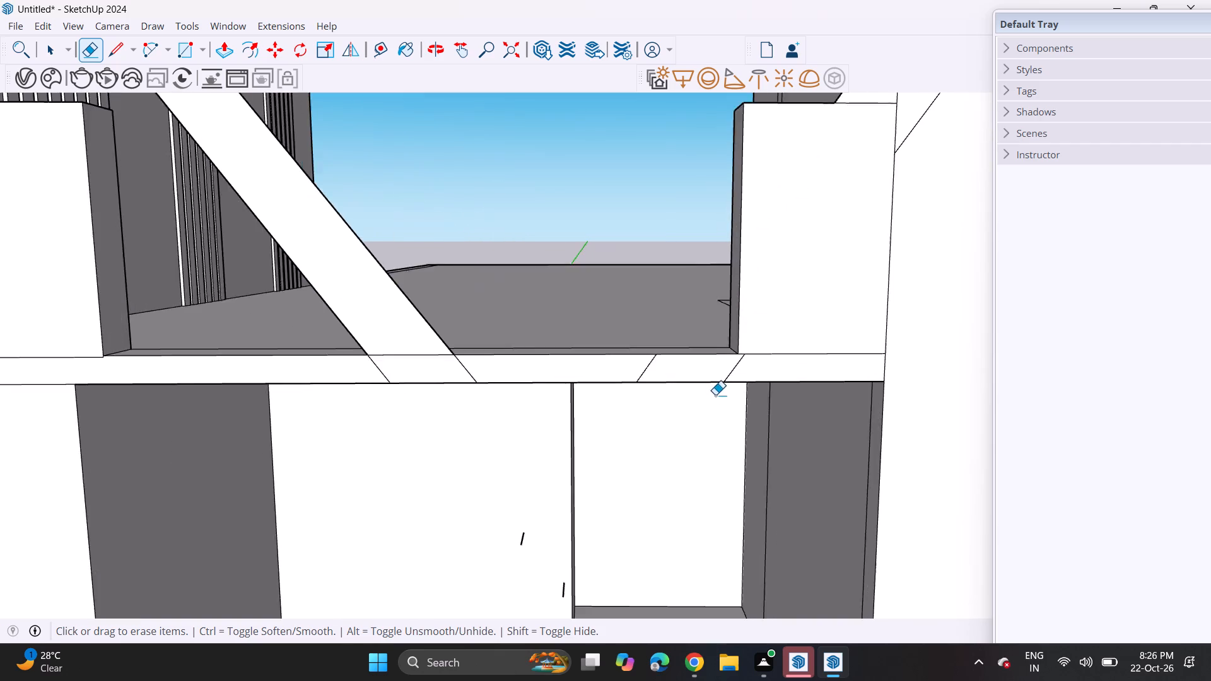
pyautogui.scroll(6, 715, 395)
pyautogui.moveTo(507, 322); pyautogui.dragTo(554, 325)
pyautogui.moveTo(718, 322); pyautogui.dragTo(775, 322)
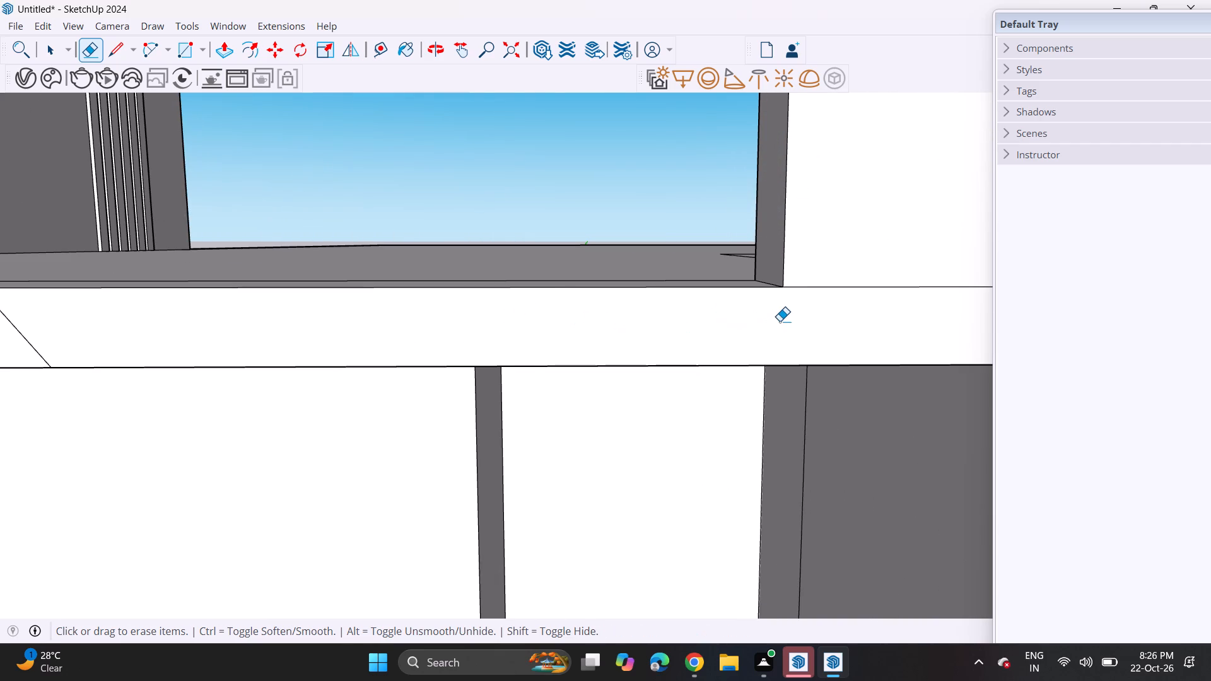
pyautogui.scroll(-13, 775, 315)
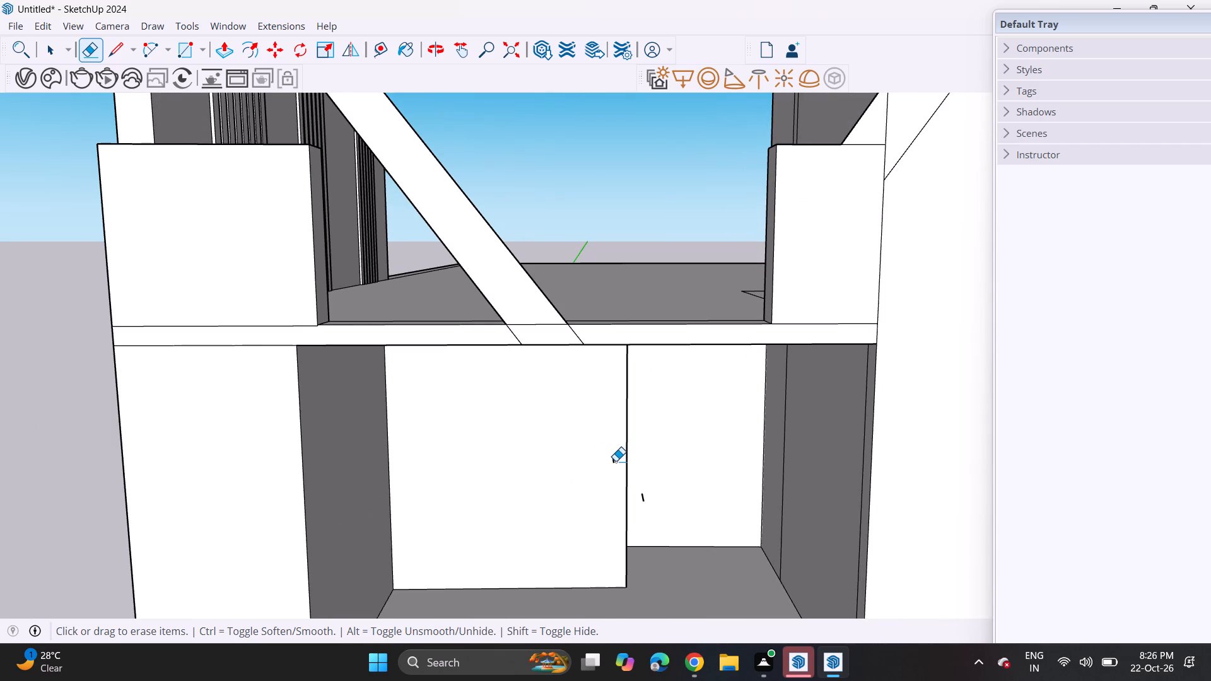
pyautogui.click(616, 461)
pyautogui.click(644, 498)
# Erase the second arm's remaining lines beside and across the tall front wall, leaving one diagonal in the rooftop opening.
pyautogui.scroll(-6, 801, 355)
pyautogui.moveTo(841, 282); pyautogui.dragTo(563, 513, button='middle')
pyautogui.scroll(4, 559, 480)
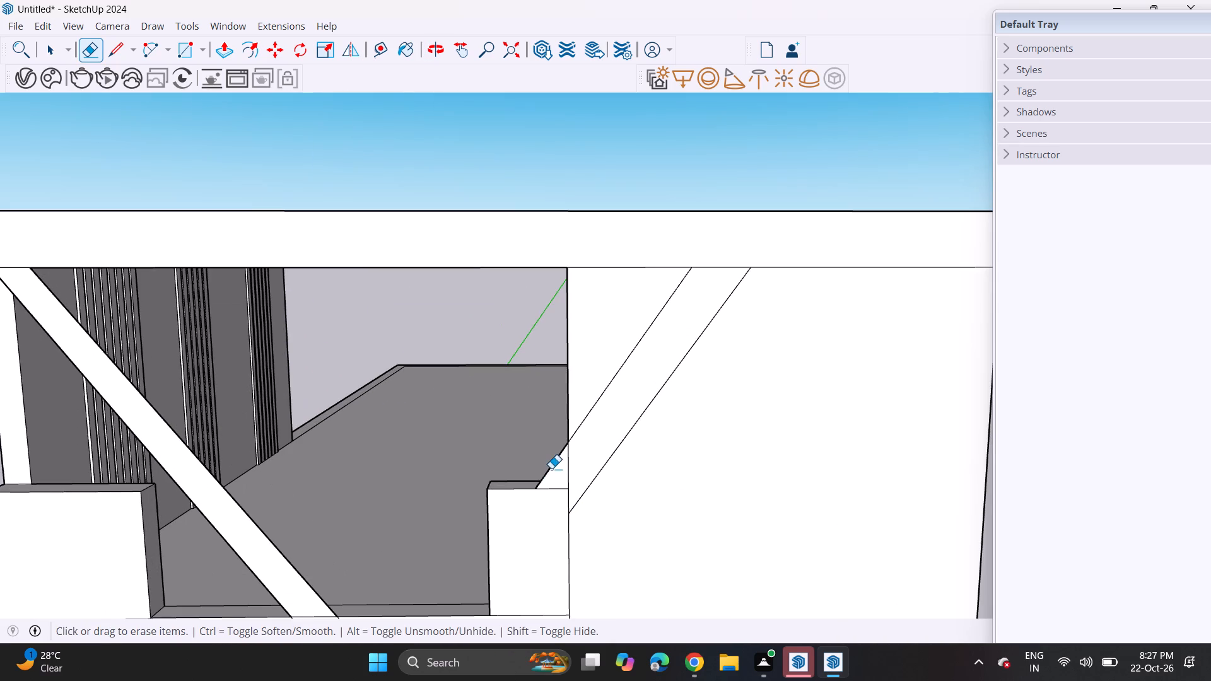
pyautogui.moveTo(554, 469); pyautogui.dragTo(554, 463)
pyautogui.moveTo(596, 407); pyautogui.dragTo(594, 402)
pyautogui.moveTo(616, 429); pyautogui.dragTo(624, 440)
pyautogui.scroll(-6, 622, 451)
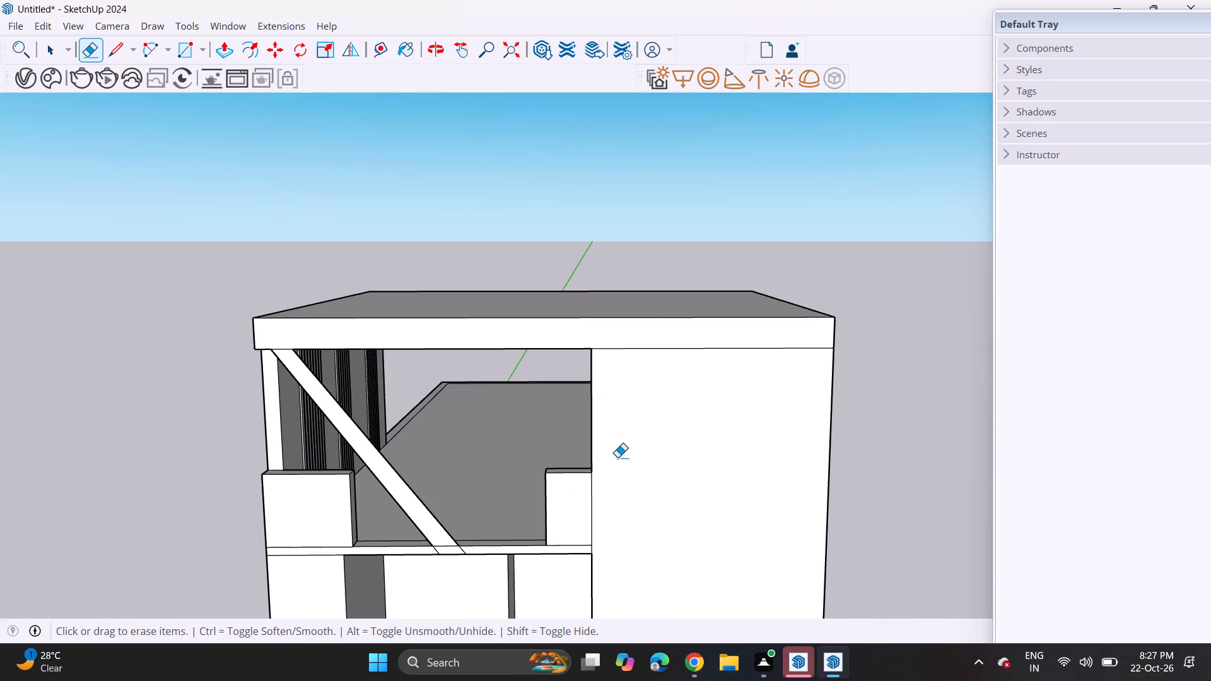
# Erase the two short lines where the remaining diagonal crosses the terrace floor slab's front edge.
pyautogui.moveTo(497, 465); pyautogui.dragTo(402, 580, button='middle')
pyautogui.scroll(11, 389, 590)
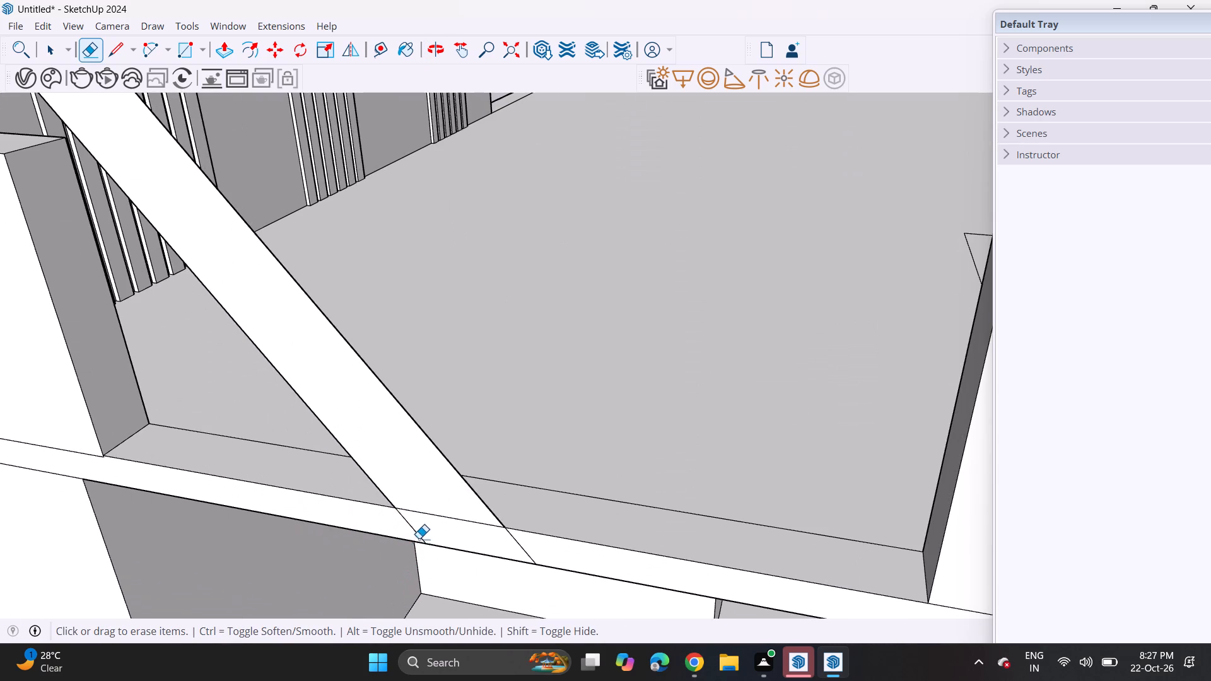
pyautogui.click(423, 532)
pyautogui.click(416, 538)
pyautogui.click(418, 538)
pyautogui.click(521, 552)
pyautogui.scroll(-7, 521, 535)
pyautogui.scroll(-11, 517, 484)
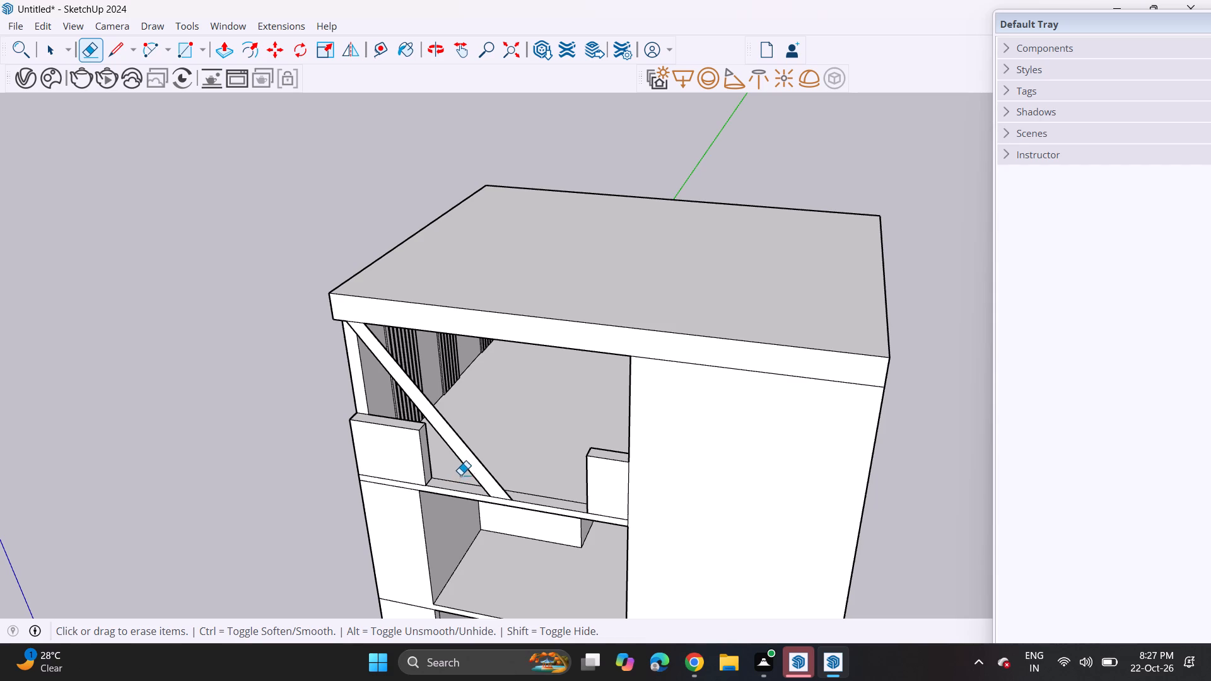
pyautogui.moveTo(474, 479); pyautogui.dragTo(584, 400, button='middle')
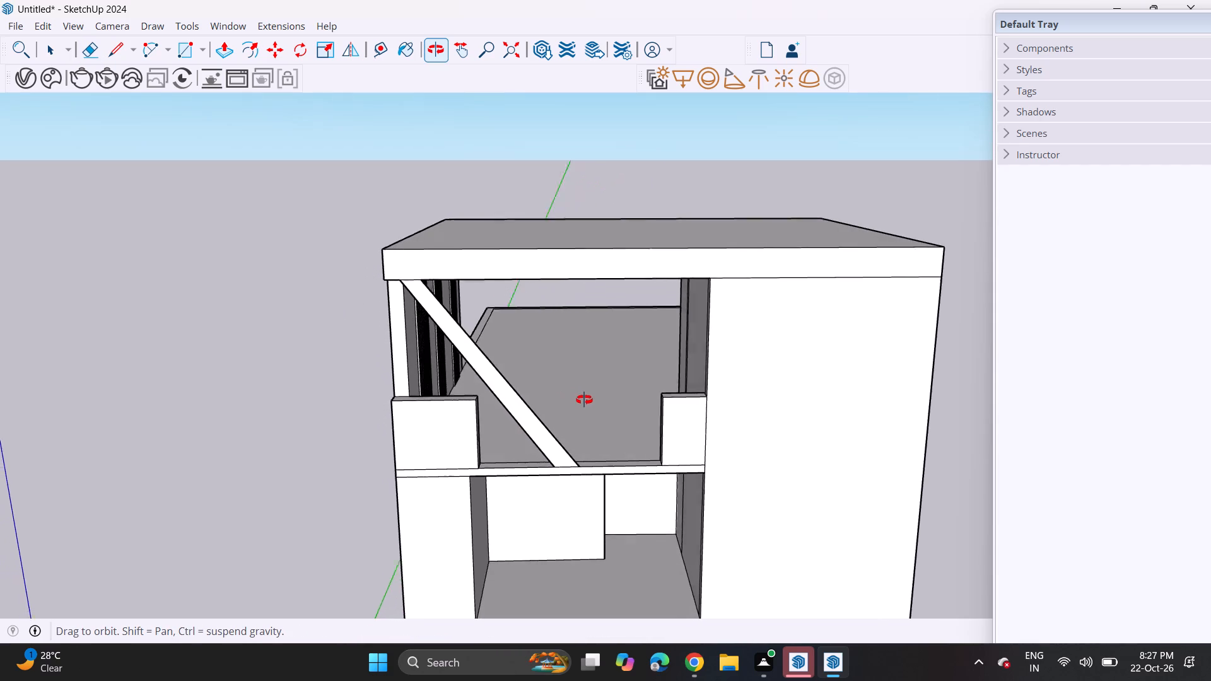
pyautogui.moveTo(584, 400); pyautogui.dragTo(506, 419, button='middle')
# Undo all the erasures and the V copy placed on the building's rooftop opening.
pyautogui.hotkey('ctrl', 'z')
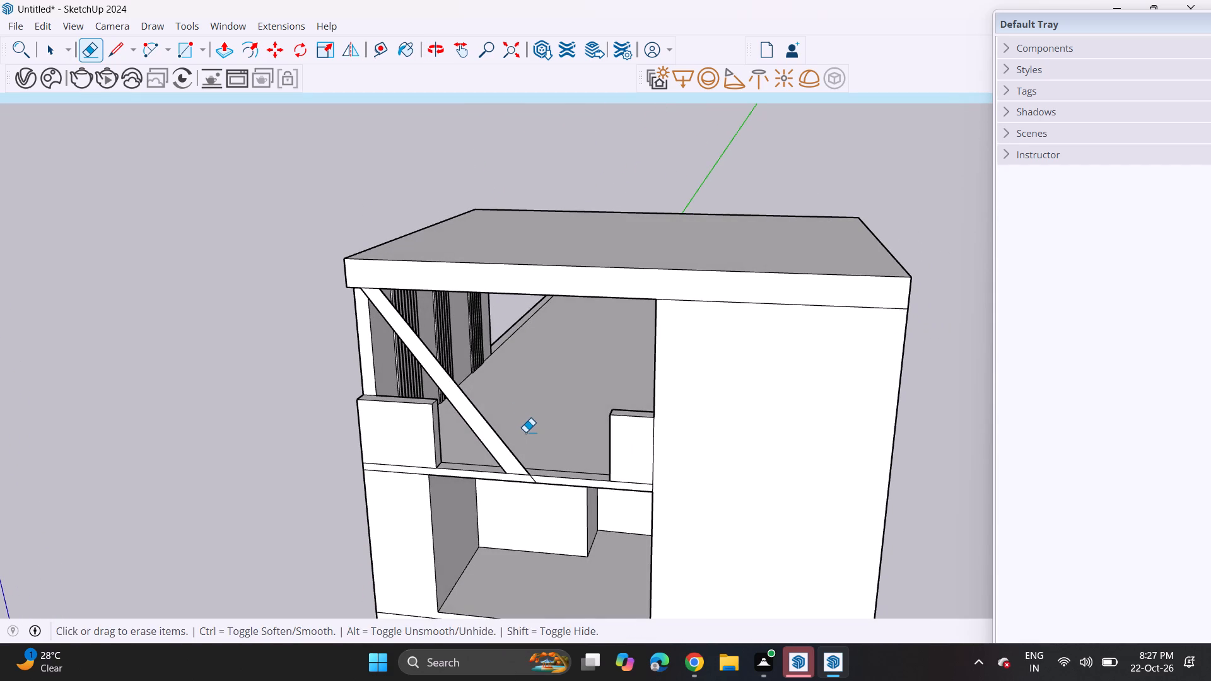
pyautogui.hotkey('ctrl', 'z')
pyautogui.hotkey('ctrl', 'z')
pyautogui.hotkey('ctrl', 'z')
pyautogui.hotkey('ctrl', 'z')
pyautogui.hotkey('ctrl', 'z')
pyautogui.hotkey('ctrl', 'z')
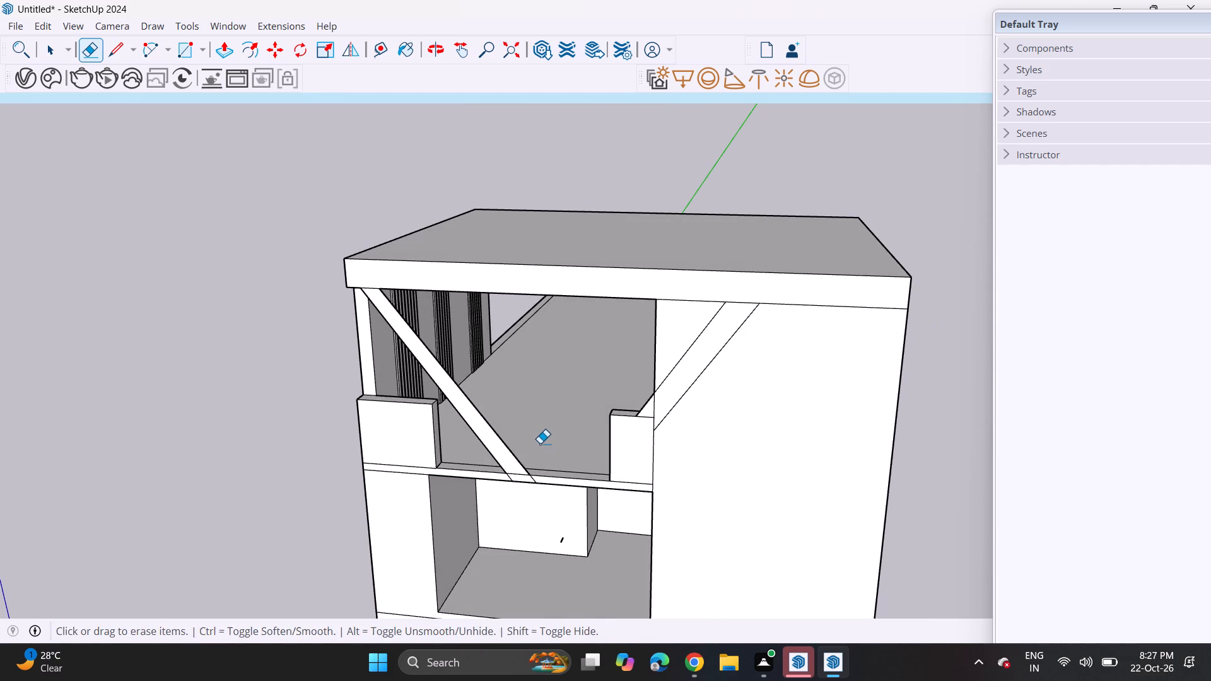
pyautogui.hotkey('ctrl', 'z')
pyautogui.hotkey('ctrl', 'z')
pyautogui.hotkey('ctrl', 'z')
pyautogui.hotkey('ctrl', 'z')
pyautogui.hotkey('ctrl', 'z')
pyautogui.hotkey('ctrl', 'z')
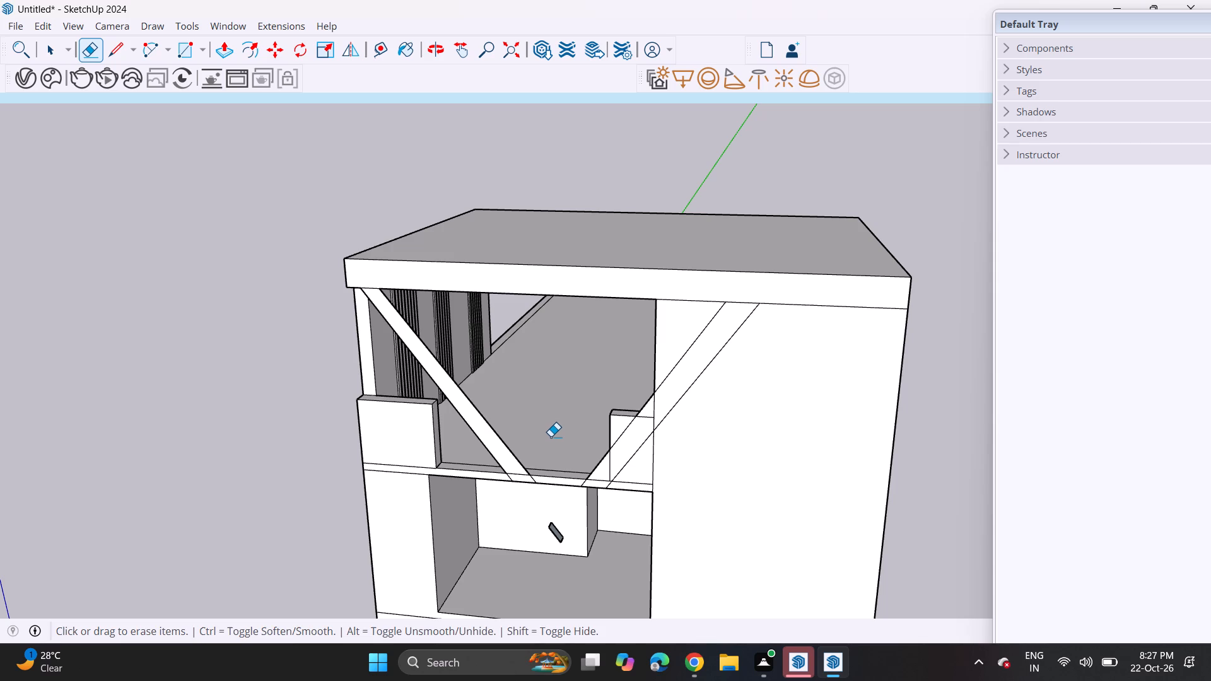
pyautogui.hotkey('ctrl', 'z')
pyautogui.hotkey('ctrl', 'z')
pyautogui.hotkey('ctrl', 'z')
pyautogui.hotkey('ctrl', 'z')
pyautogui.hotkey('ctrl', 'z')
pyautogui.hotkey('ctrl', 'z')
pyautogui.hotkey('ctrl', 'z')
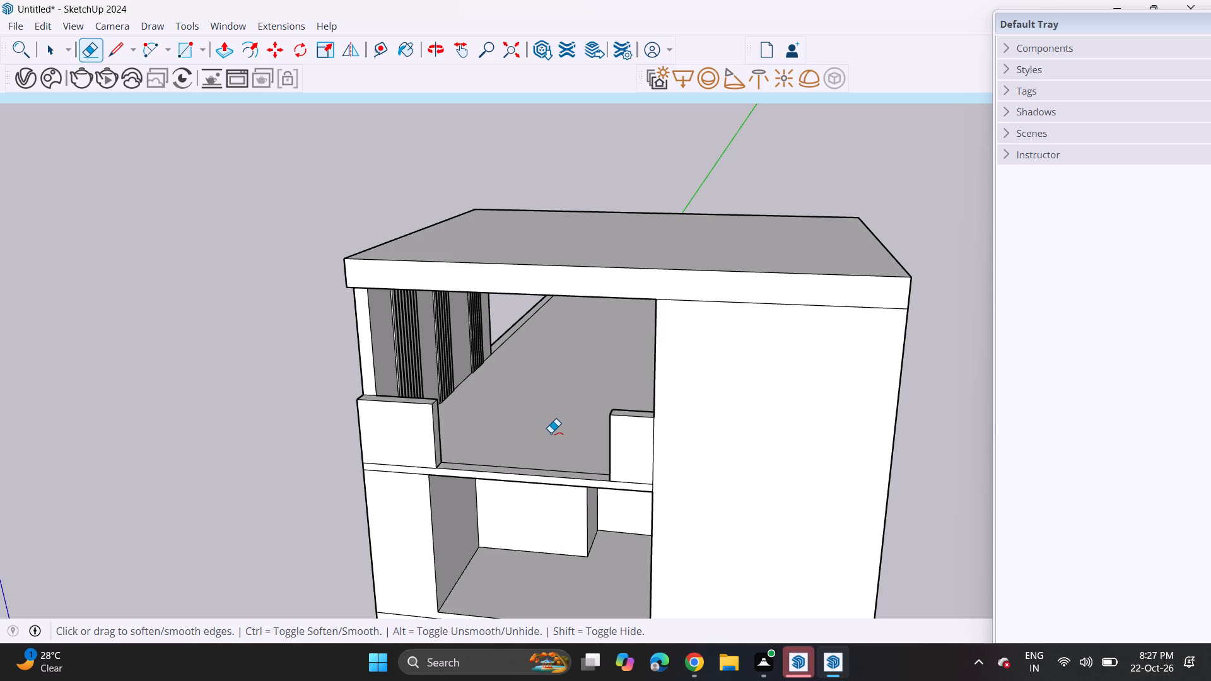
# Erase the arm of the separate V farther from the building, keeping the nearer arm as a single clean diagonal strip.
pyautogui.scroll(-7, 552, 460)
pyautogui.keyDown('shift'); pyautogui.moveTo(597, 514); pyautogui.dragTo(440, 453, button='middle'); pyautogui.keyUp('shift')
pyautogui.scroll(1, 408, 452)
pyautogui.scroll(-7, 408, 452)
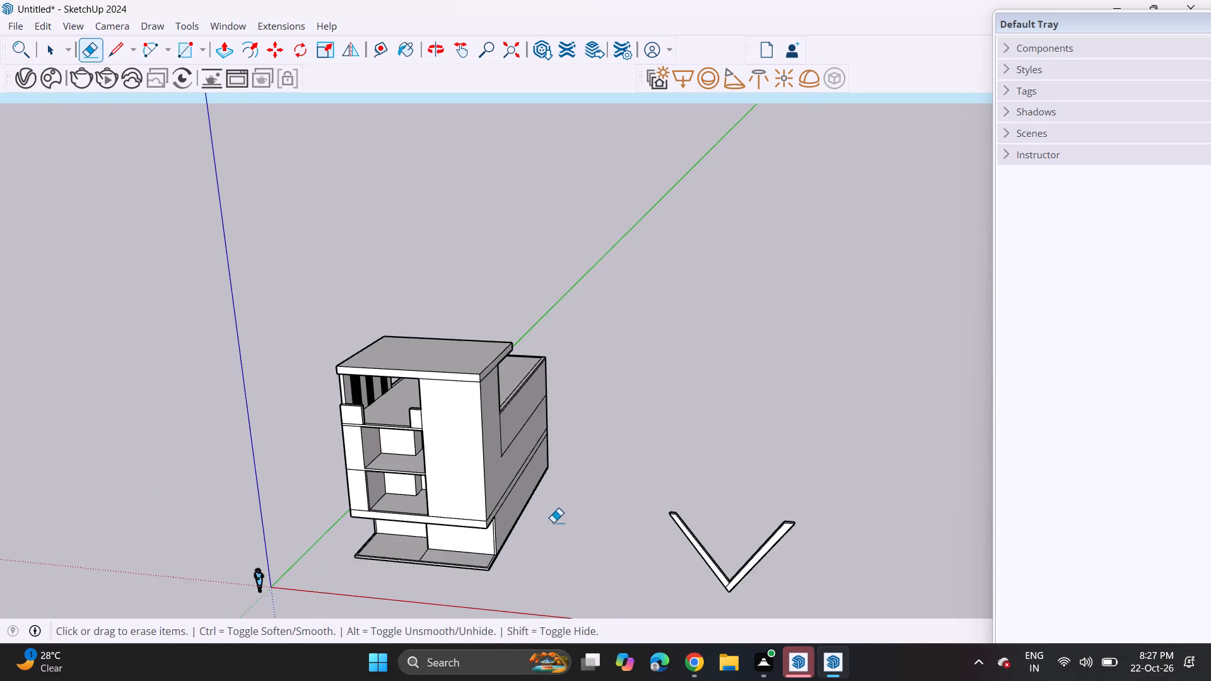
pyautogui.moveTo(563, 518); pyautogui.dragTo(673, 489, button='middle')
pyautogui.keyDown('shift'); pyautogui.moveTo(722, 523); pyautogui.dragTo(594, 400, button='middle'); pyautogui.keyUp('shift')
pyautogui.moveTo(686, 389); pyautogui.dragTo(696, 423)
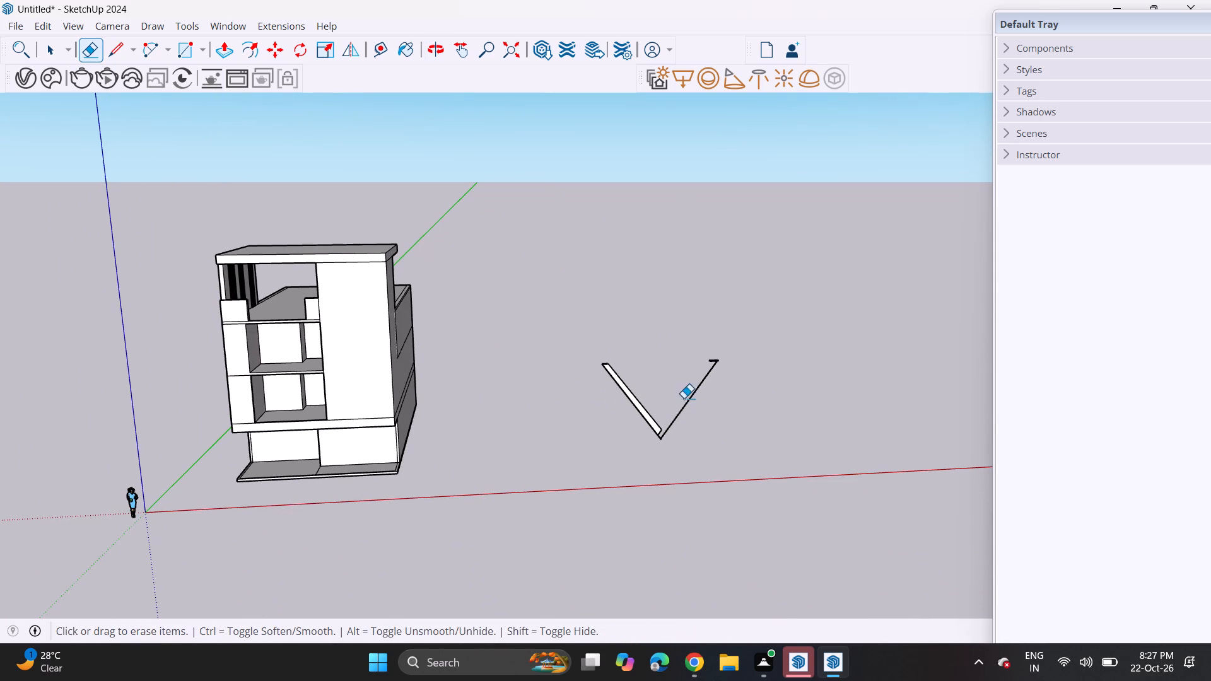
pyautogui.moveTo(684, 383); pyautogui.dragTo(714, 420)
pyautogui.moveTo(711, 352); pyautogui.dragTo(720, 376)
pyautogui.moveTo(713, 371); pyautogui.dragTo(708, 382)
pyautogui.moveTo(714, 356); pyautogui.dragTo(689, 400)
pyautogui.moveTo(682, 415); pyautogui.dragTo(667, 437)
pyautogui.moveTo(658, 439); pyautogui.dragTo(657, 449)
pyautogui.scroll(10, 664, 441)
pyautogui.moveTo(657, 431); pyautogui.dragTo(641, 441)
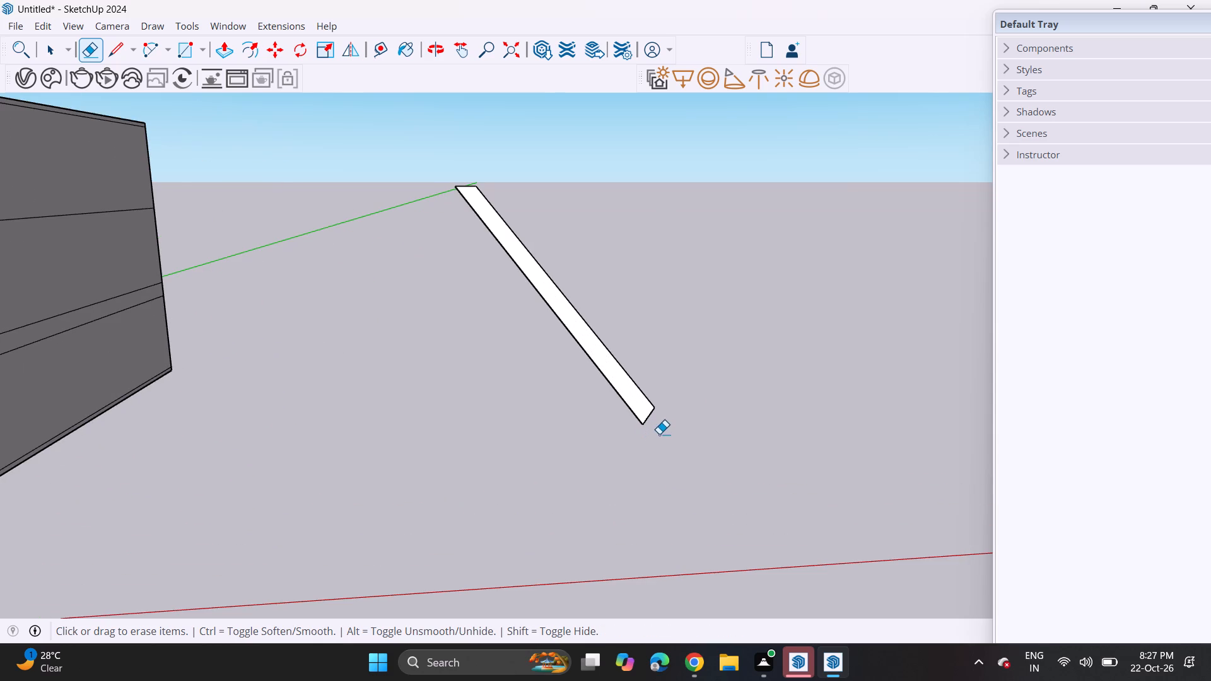
# Move the whole diagonal strip from its top corner to the roof slab's underside front corner at the rooftop opening.
pyautogui.scroll(-7, 662, 428)
pyautogui.moveTo(665, 416); pyautogui.dragTo(492, 450, button='middle')
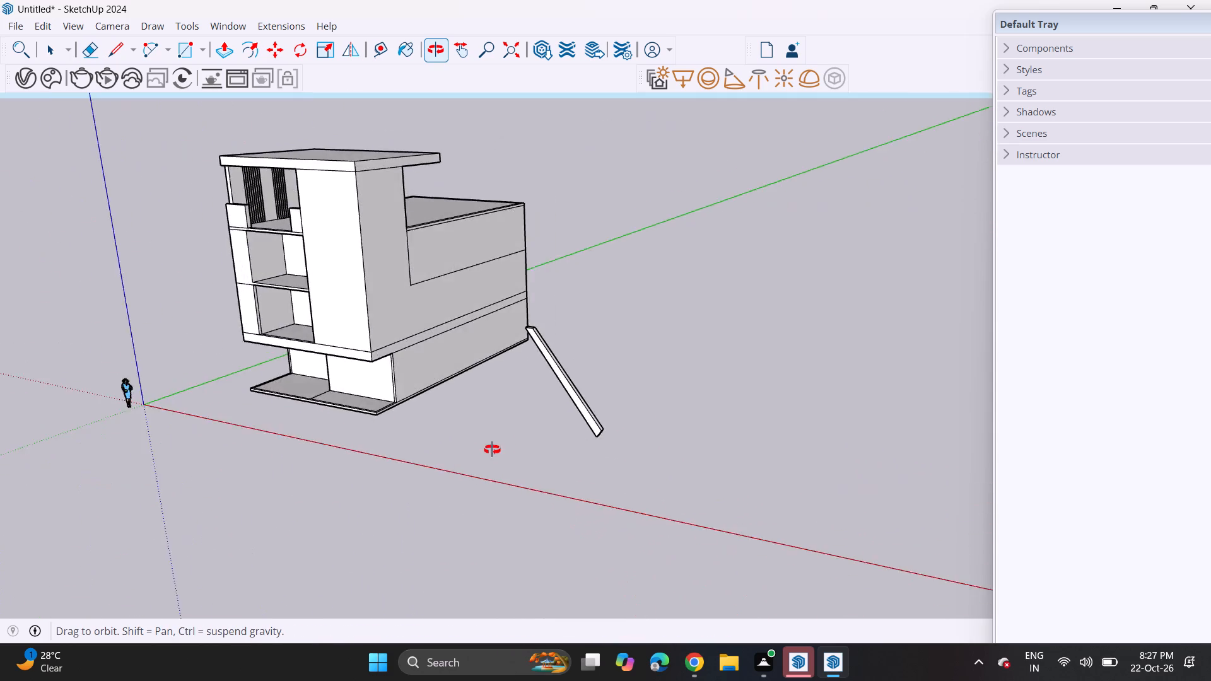
pyautogui.moveTo(492, 450); pyautogui.dragTo(650, 407, button='middle')
pyautogui.press('space')
pyautogui.click(604, 351)
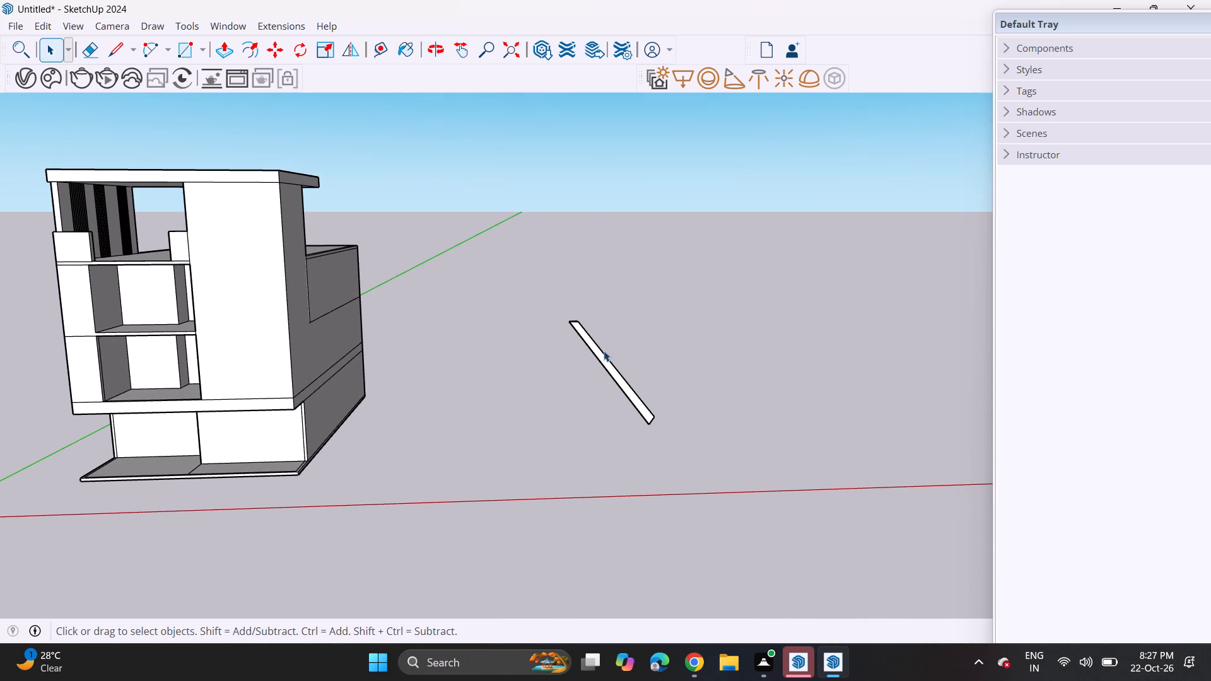
pyautogui.click(600, 366)
pyautogui.moveTo(547, 260); pyautogui.dragTo(697, 504)
pyautogui.press('m')
pyautogui.click(568, 323)
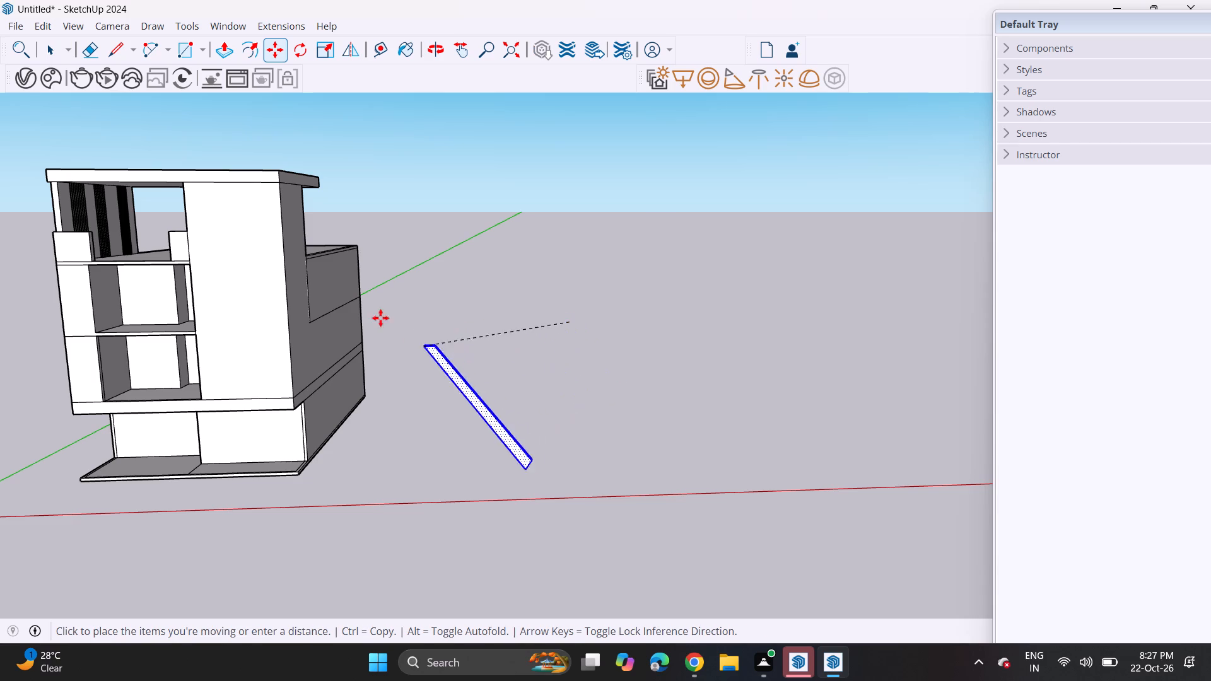
pyautogui.moveTo(202, 314); pyautogui.dragTo(462, 392, button='middle')
pyautogui.scroll(11, 311, 272)
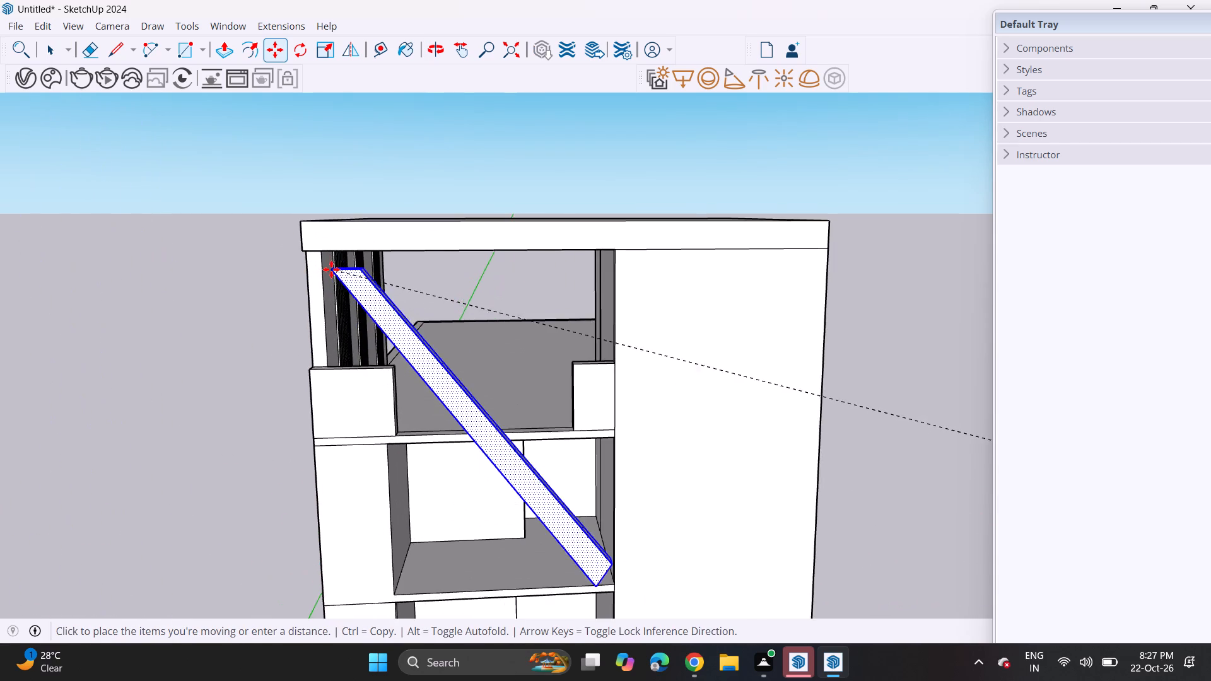
pyautogui.moveTo(329, 251); pyautogui.dragTo(618, 220, button='middle')
pyautogui.scroll(5, 444, 218)
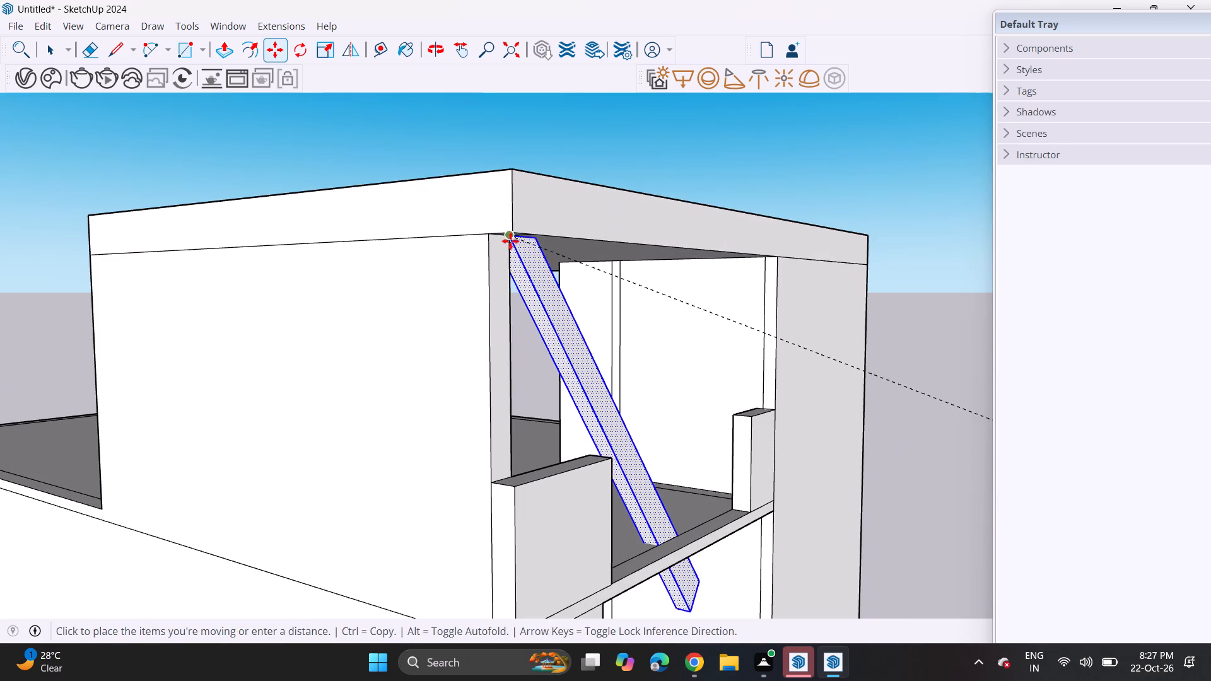
pyautogui.click(517, 234)
pyautogui.scroll(-7, 608, 320)
pyautogui.moveTo(624, 358); pyautogui.dragTo(519, 371, button='middle')
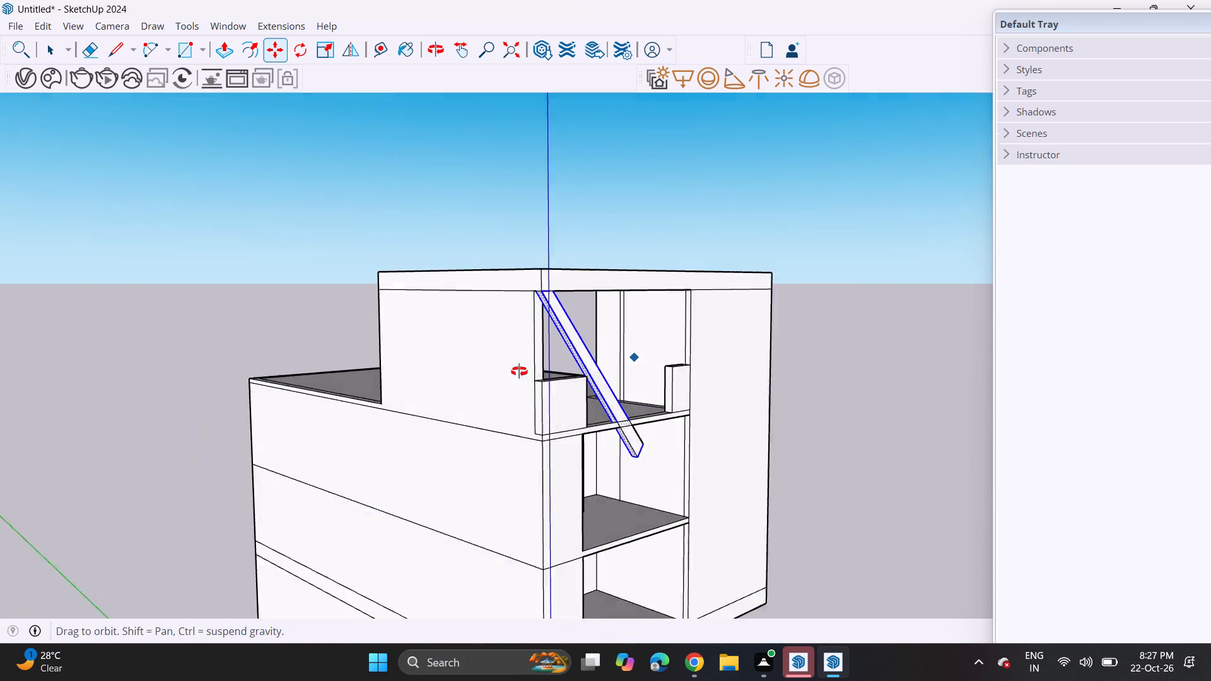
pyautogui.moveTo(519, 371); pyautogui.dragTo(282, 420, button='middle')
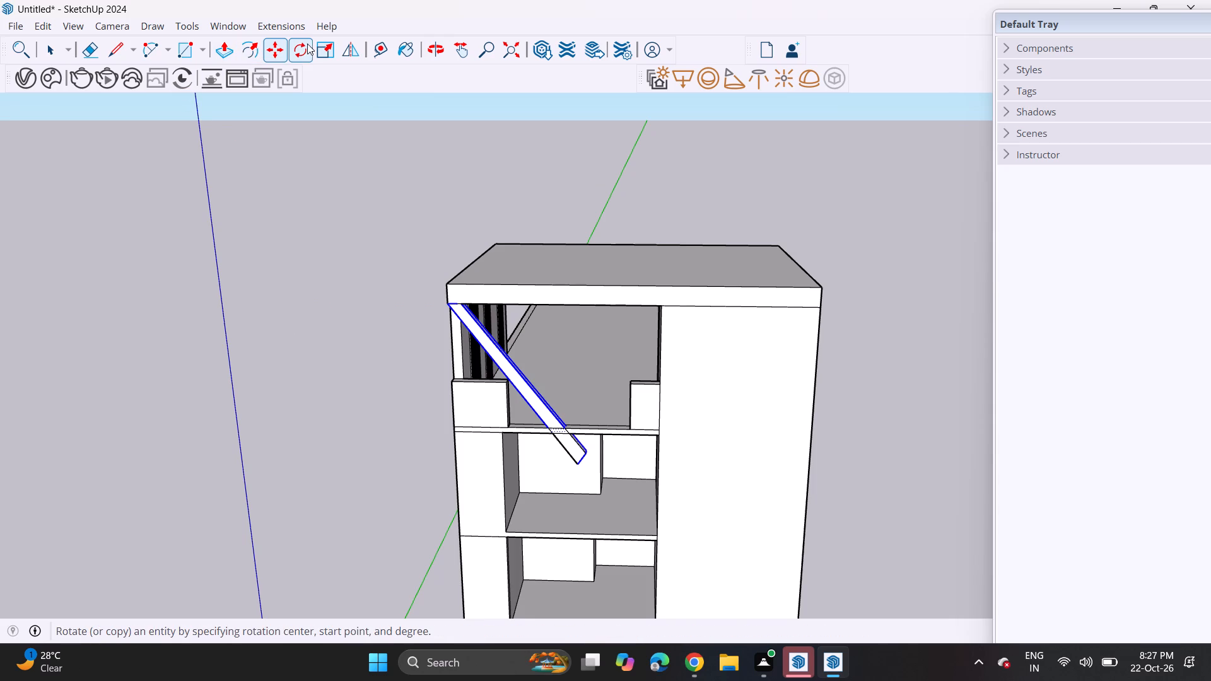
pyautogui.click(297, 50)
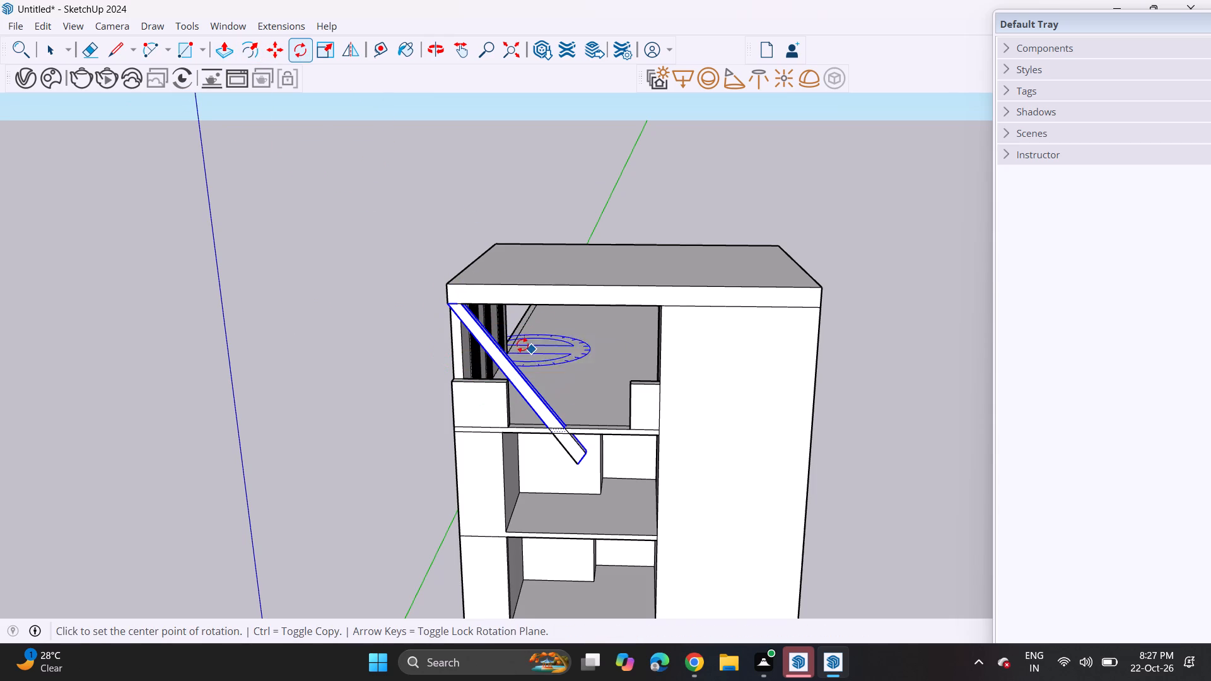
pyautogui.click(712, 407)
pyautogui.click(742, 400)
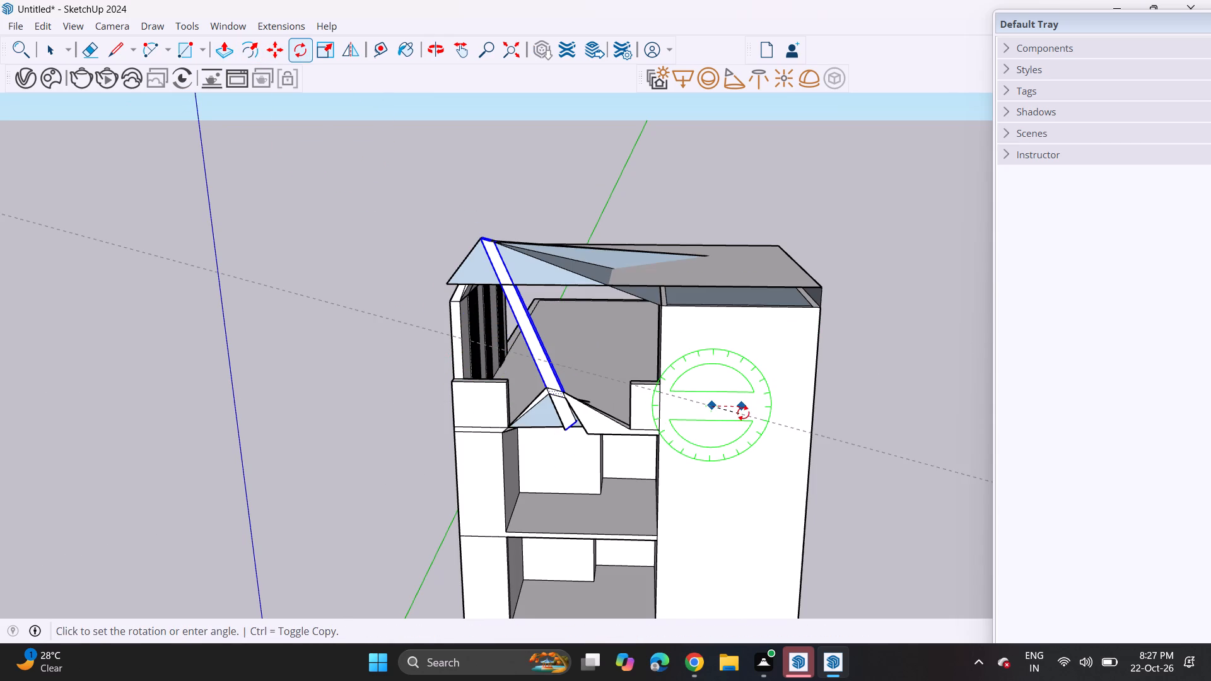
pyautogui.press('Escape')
# Undo the diagonal strip's move onto the rooftop opening.
pyautogui.scroll(-7, 740, 418)
pyautogui.keyDown('shift'); pyautogui.moveTo(679, 416); pyautogui.dragTo(474, 371, button='middle'); pyautogui.keyUp('shift')
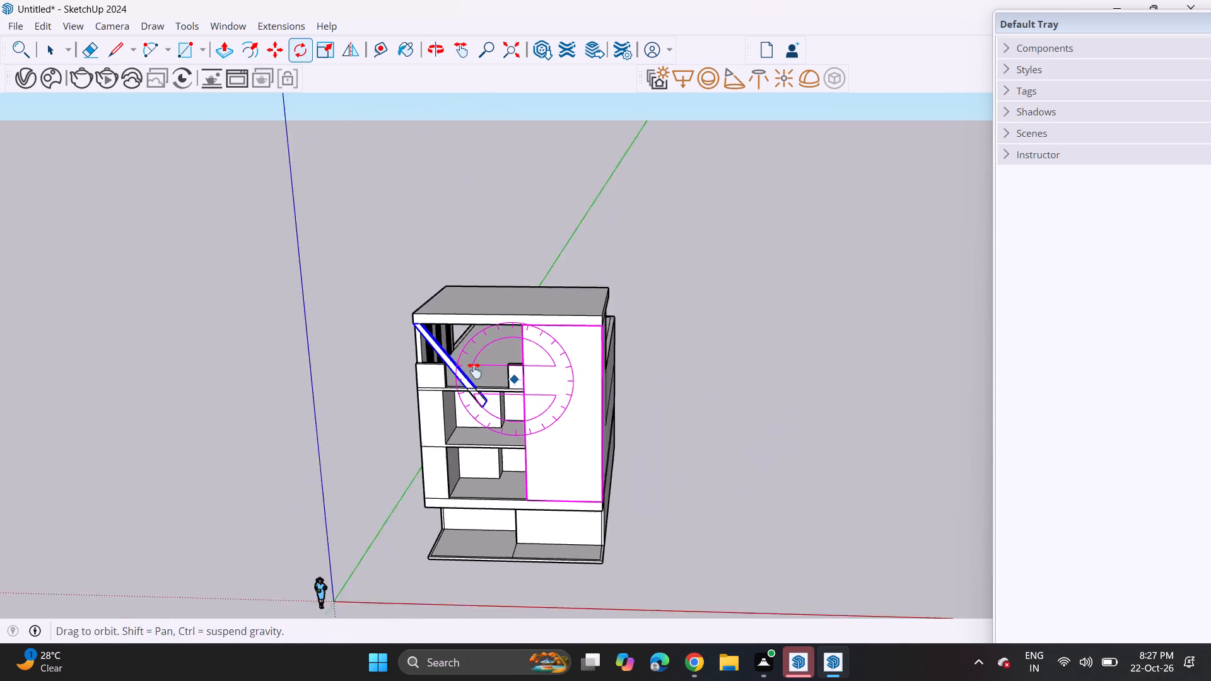
pyautogui.keyDown('shift'); pyautogui.moveTo(474, 371); pyautogui.dragTo(458, 368, button='middle'); pyautogui.keyUp('shift')
pyautogui.keyDown('shift'); pyautogui.scroll(1, 460, 369); pyautogui.keyUp('shift')
pyautogui.hotkey('ctrl', 'z')
# Rotate the diagonal strip beside the building in the front elevation plane to a steeper slope.
pyautogui.scroll(-6, 518, 412)
pyautogui.scroll(-1, 751, 443)
pyautogui.moveTo(751, 443); pyautogui.dragTo(737, 361, button='middle')
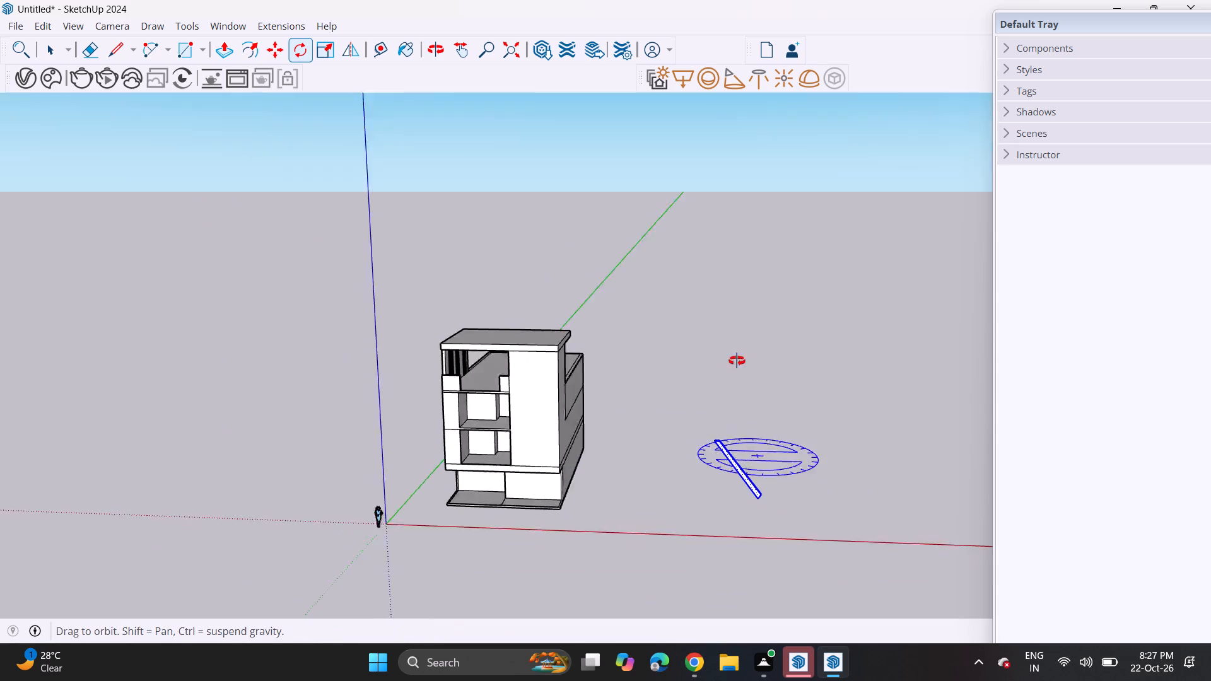
pyautogui.moveTo(737, 361); pyautogui.dragTo(742, 324, button='middle')
pyautogui.click(772, 403)
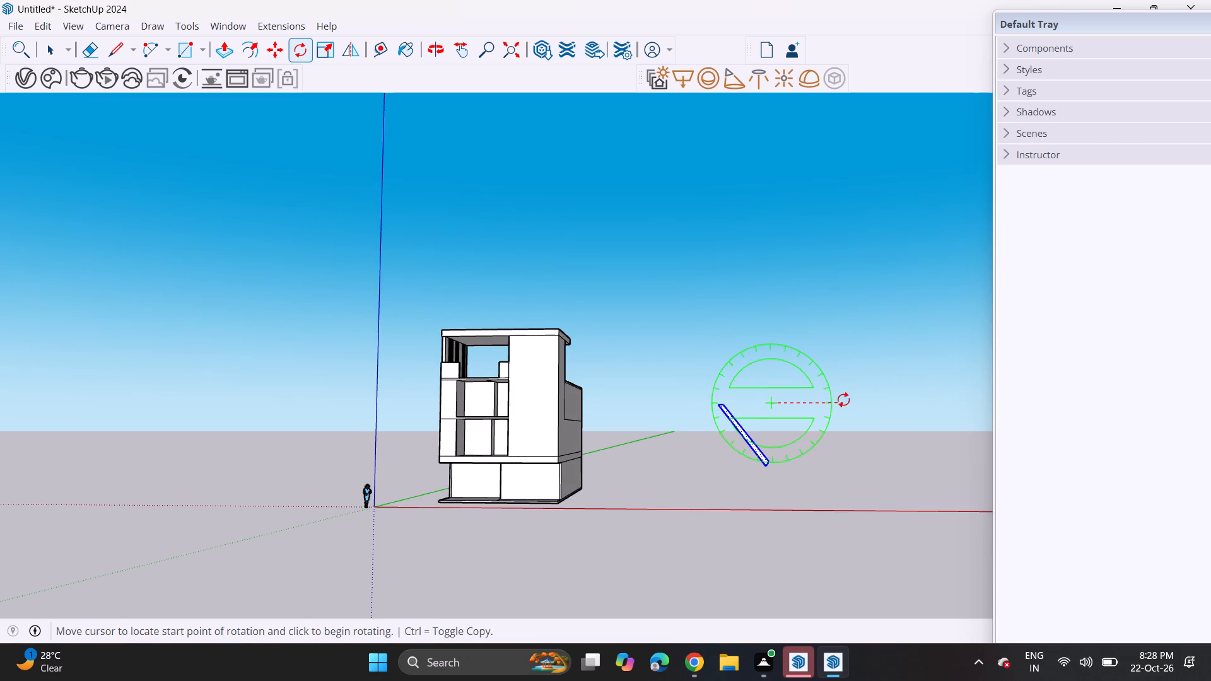
pyautogui.click(844, 400)
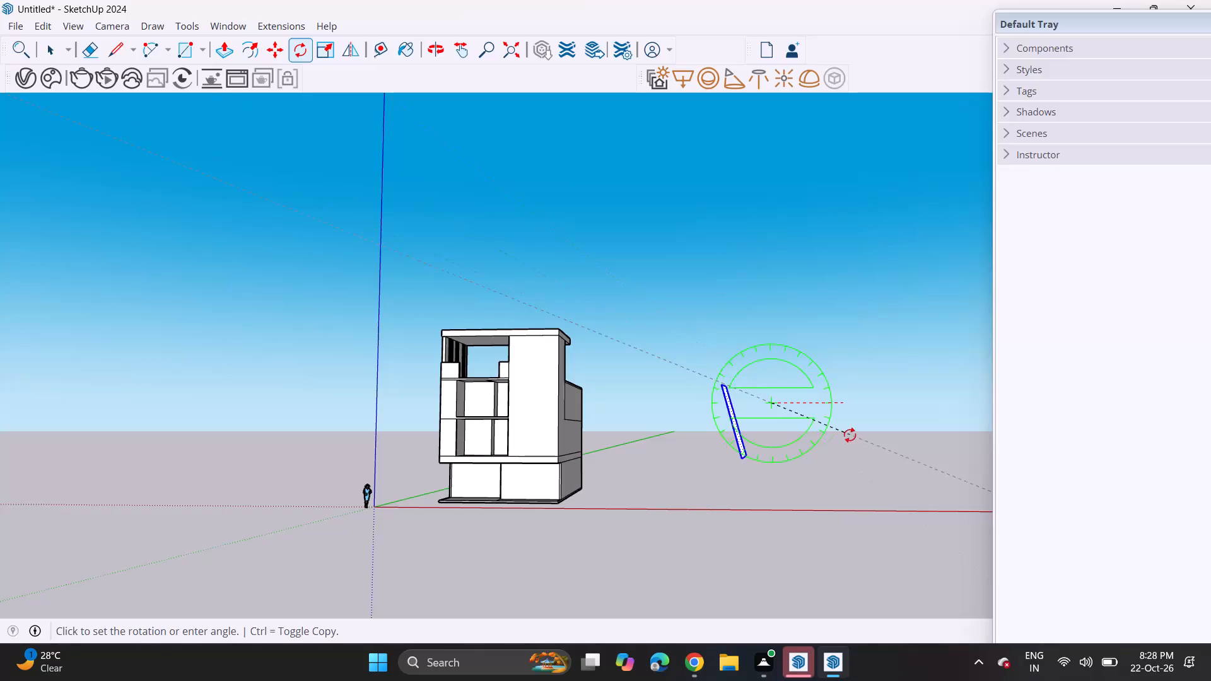
pyautogui.click(853, 431)
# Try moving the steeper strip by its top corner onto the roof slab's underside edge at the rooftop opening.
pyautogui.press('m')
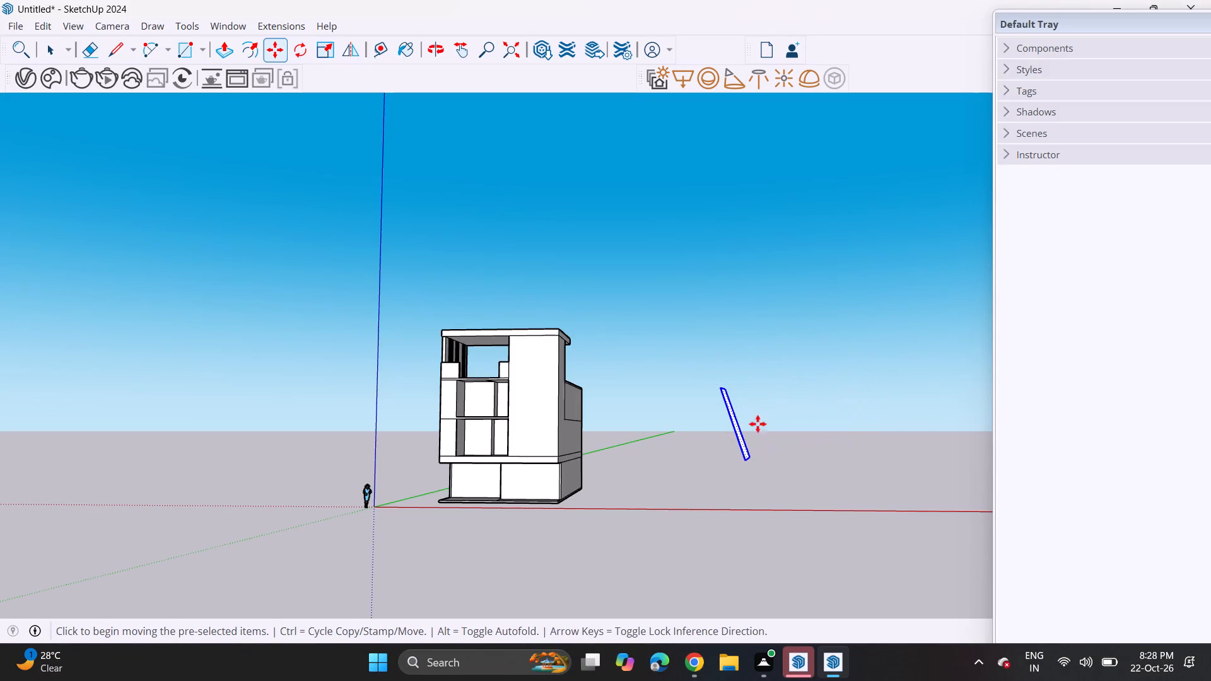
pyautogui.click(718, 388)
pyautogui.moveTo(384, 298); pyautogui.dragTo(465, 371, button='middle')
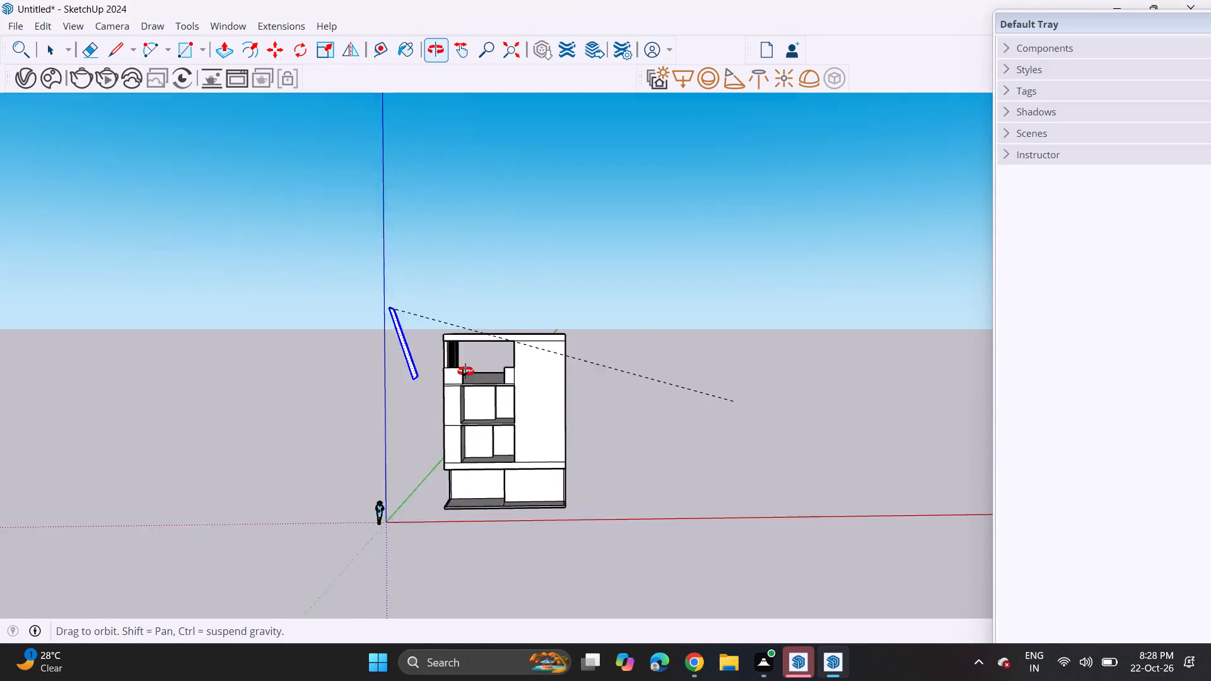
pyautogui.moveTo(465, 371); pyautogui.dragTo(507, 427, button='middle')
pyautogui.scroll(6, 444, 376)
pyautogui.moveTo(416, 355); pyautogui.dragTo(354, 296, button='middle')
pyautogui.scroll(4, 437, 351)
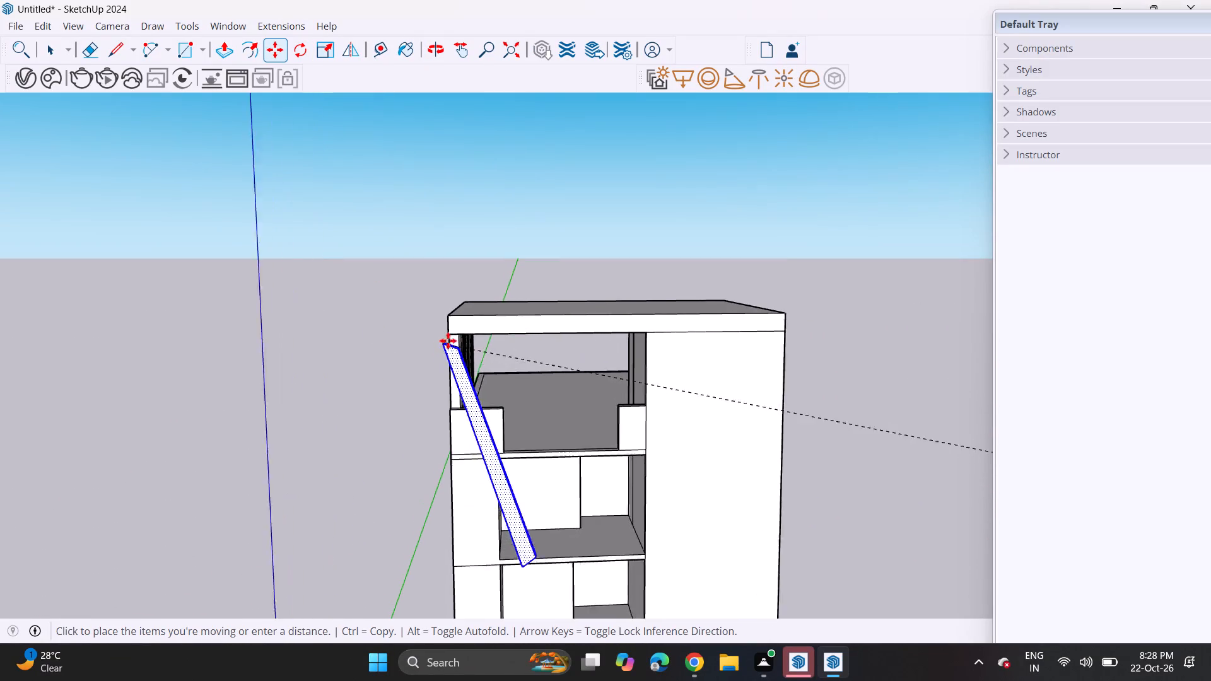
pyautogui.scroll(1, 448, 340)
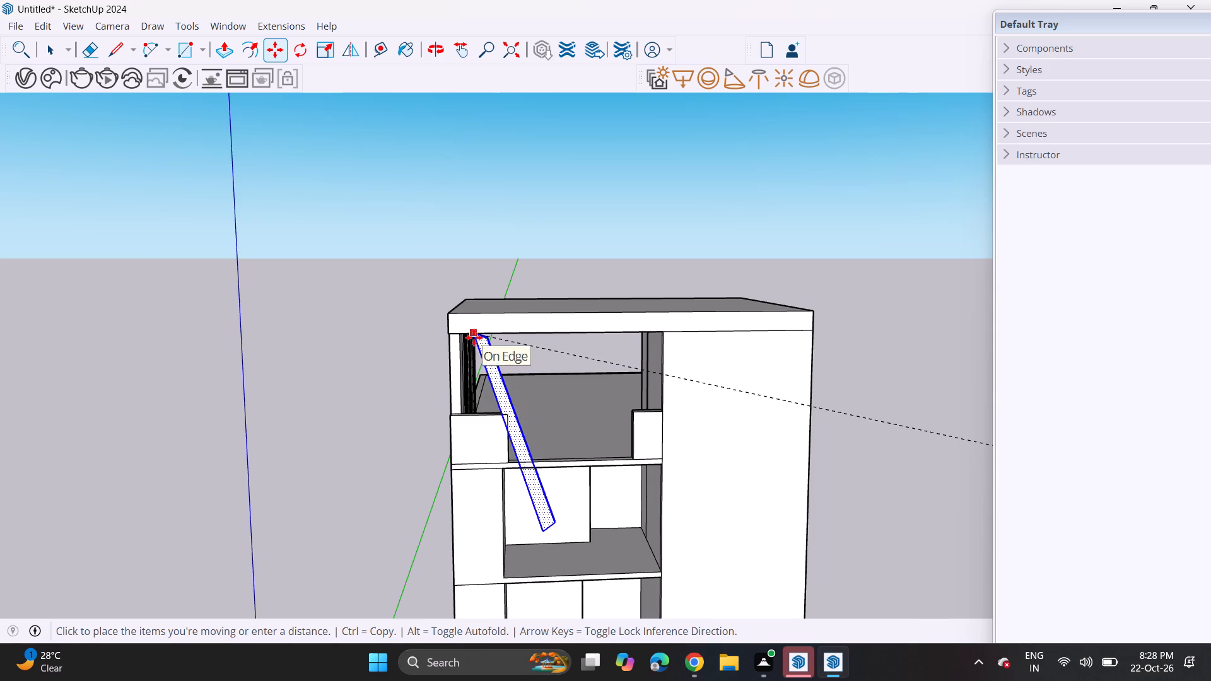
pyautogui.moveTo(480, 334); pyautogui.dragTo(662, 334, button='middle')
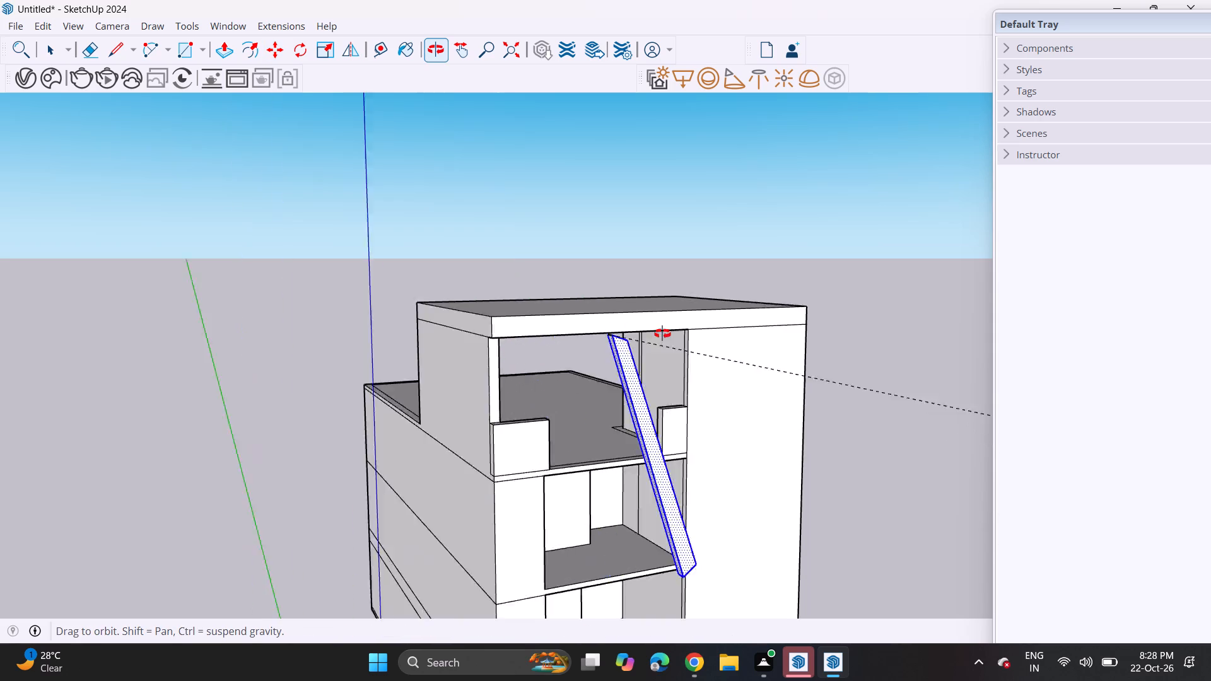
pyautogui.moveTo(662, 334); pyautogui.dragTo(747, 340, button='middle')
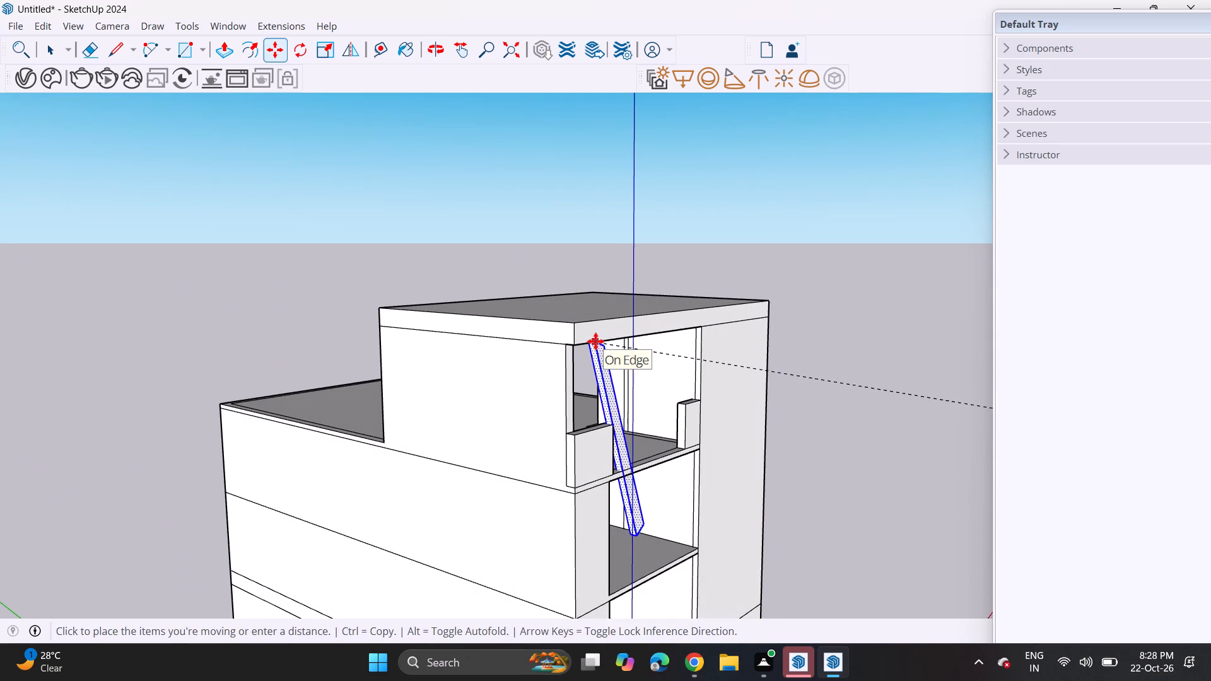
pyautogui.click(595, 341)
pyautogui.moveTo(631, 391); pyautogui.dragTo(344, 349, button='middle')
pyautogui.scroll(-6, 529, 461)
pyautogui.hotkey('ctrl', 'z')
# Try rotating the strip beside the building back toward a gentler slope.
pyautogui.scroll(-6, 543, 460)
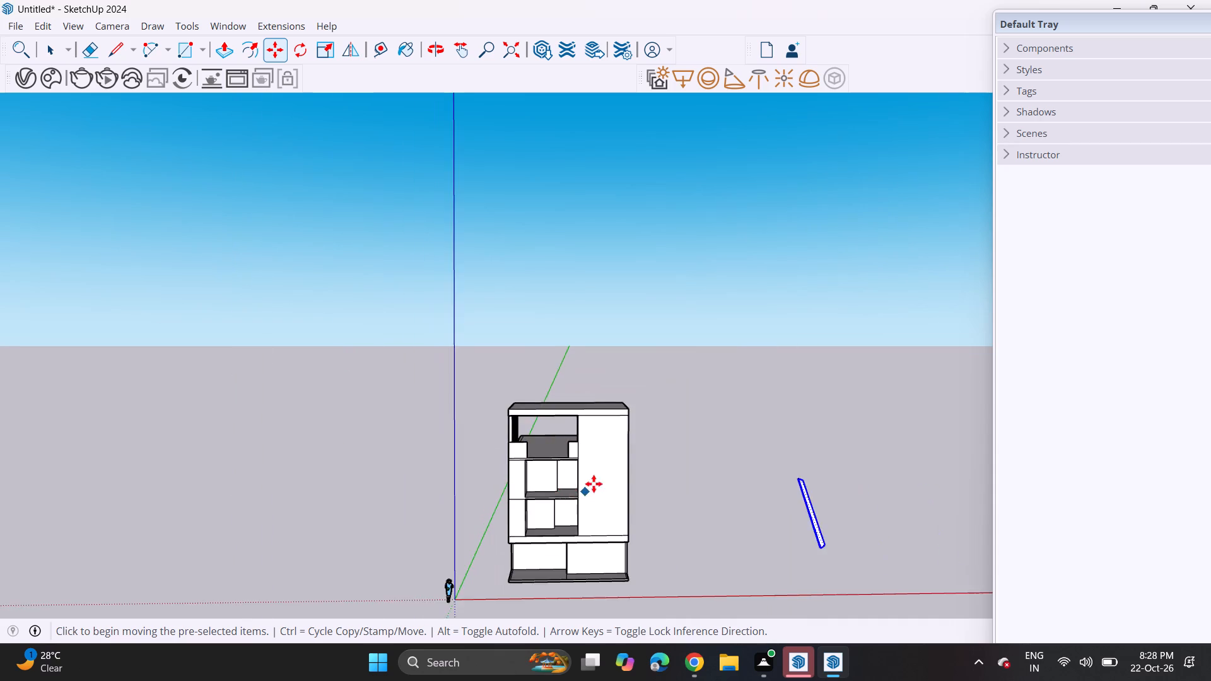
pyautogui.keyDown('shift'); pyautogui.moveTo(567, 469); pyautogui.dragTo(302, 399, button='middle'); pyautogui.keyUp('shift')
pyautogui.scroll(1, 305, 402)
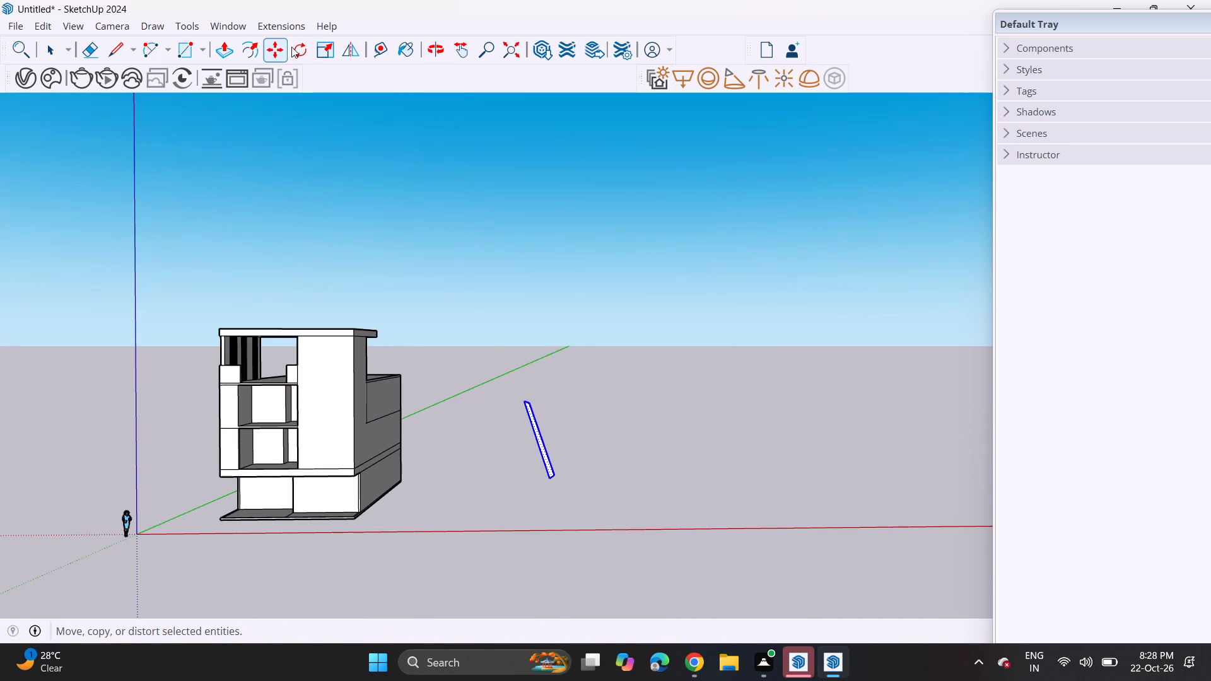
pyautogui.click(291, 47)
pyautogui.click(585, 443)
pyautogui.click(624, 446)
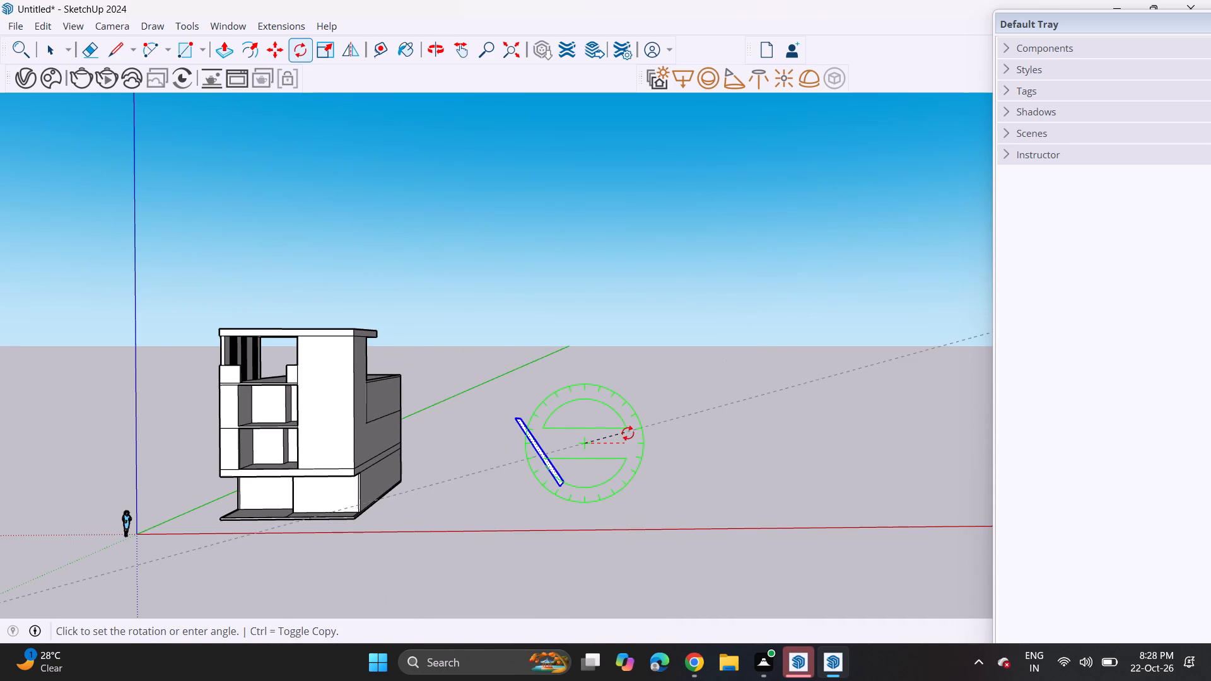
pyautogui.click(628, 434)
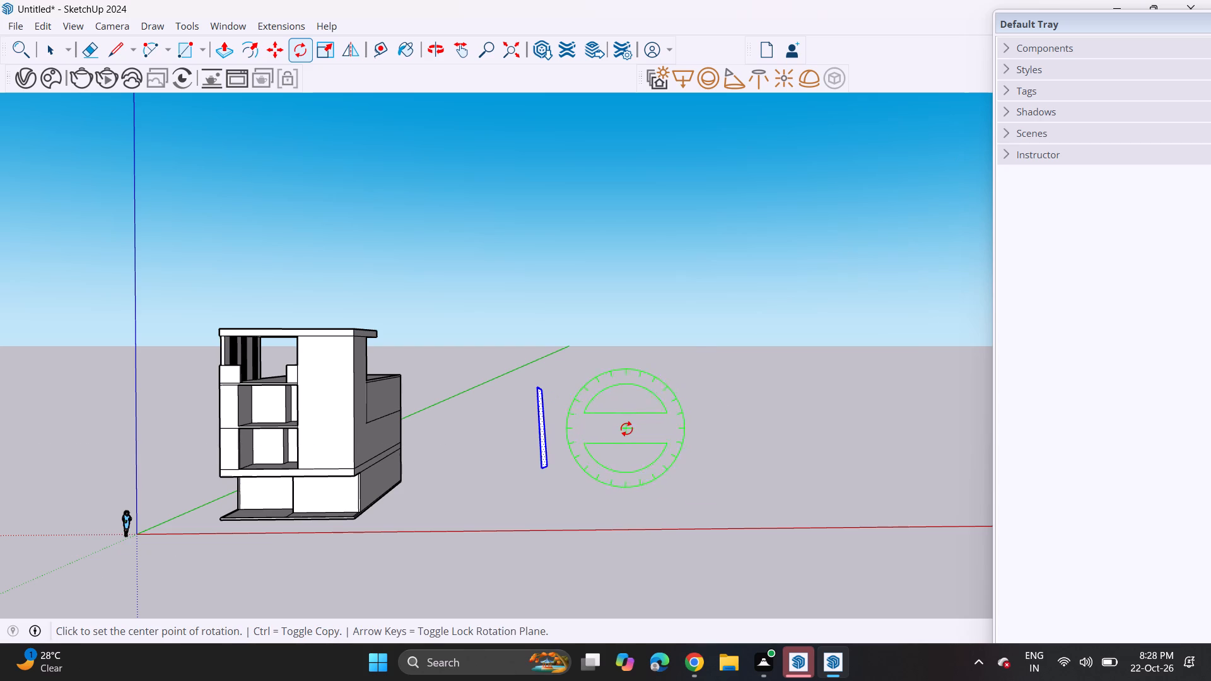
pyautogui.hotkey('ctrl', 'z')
# Rotate the strip in the front elevation plane to a gentler diagonal slope.
pyautogui.click(592, 445)
pyautogui.click(644, 445)
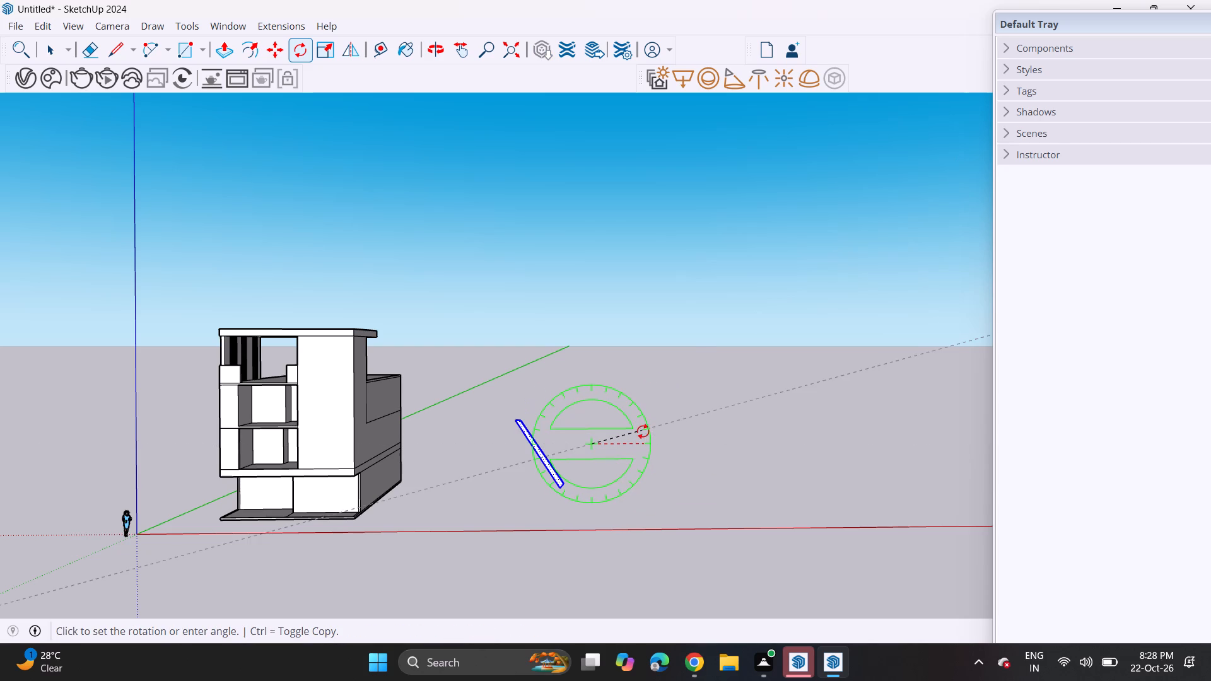
pyautogui.click(641, 431)
# Move the rotated strip from its top corner to the roof slab's underside front corner at the rooftop opening.
pyautogui.scroll(-4, 593, 448)
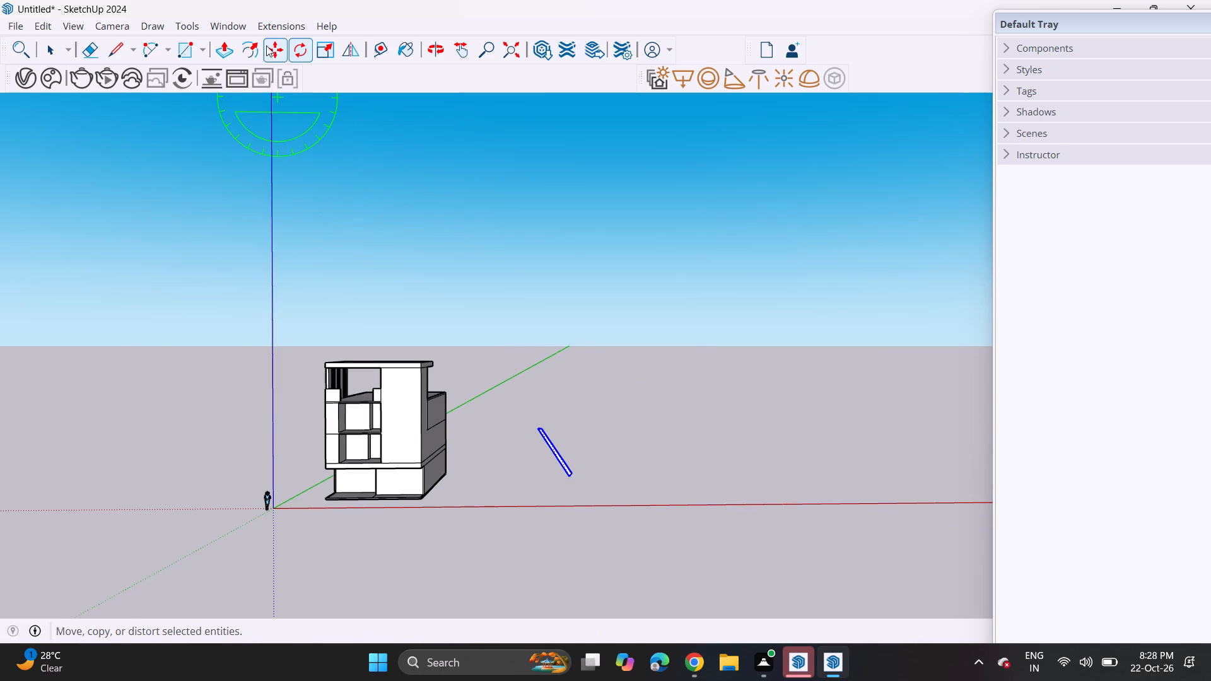
pyautogui.click(269, 47)
pyautogui.click(539, 426)
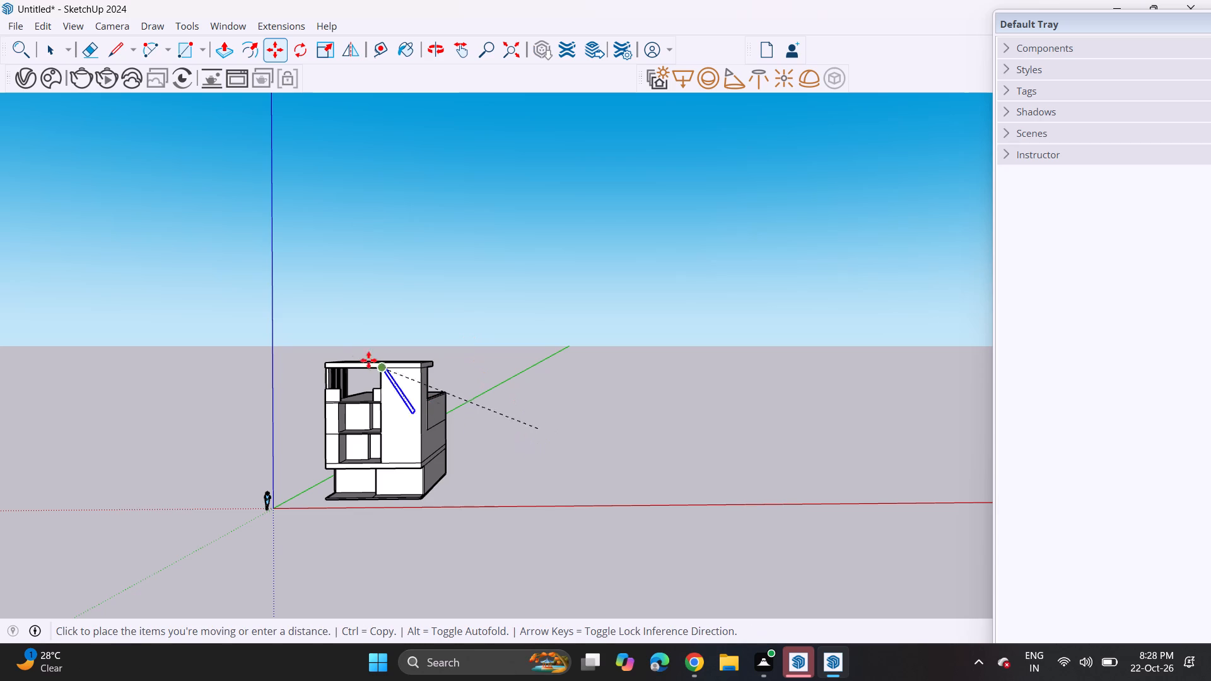
pyautogui.scroll(13, 329, 363)
pyautogui.moveTo(331, 385); pyautogui.dragTo(814, 354, button='middle')
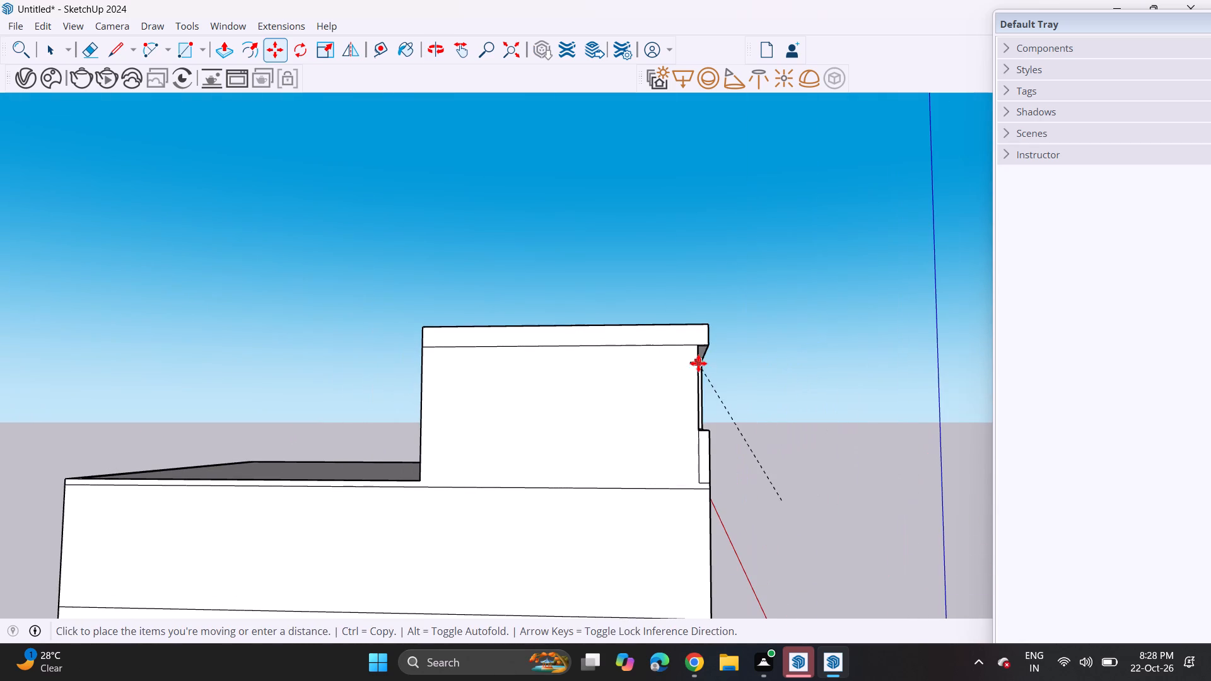
pyautogui.click(707, 349)
# Erase the part of the diagonal strip that hangs below the terrace floor slab.
pyautogui.scroll(1, 712, 346)
pyautogui.moveTo(675, 348); pyautogui.dragTo(257, 441, button='middle')
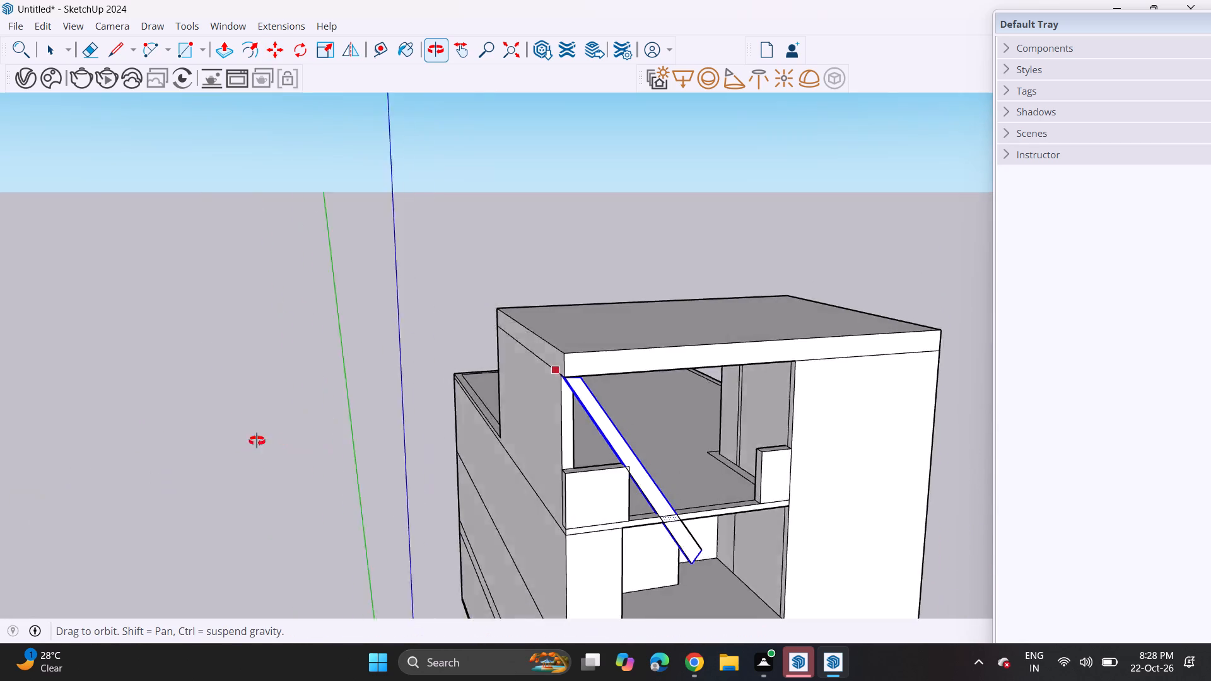
pyautogui.moveTo(257, 441); pyautogui.dragTo(170, 395, button='middle')
pyautogui.scroll(-4, 454, 450)
pyautogui.moveTo(552, 479); pyautogui.dragTo(375, 549, button='middle')
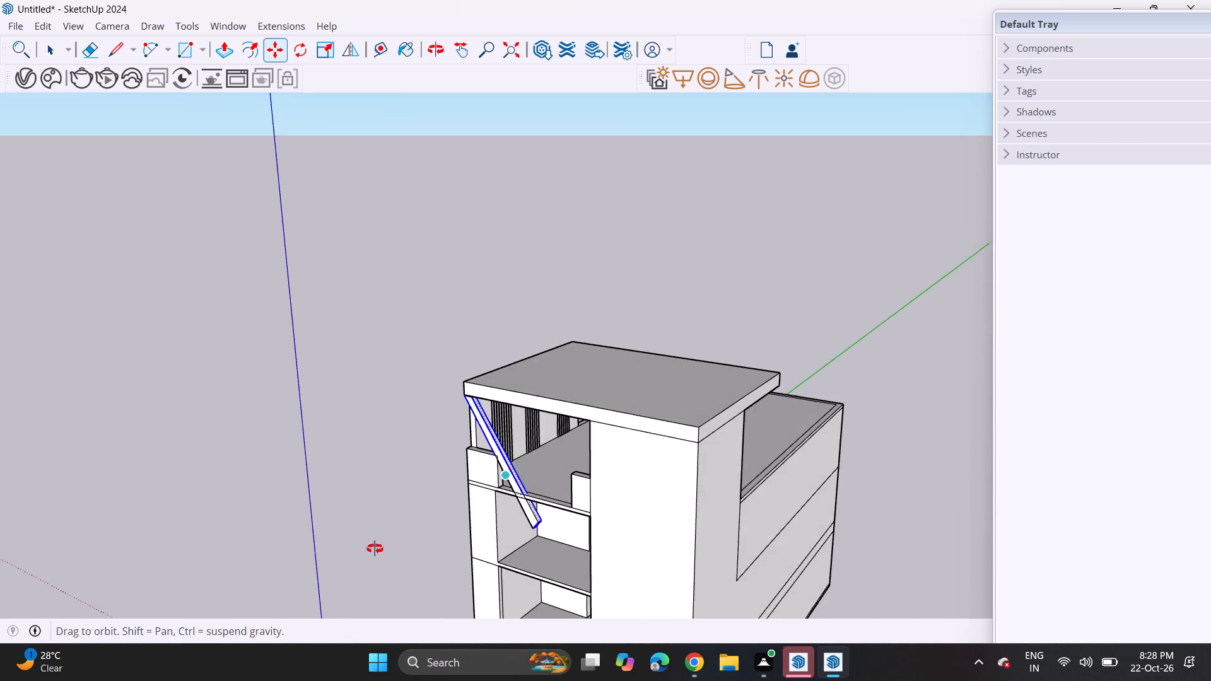
pyautogui.moveTo(375, 549); pyautogui.dragTo(376, 549, button='middle')
pyautogui.scroll(11, 575, 518)
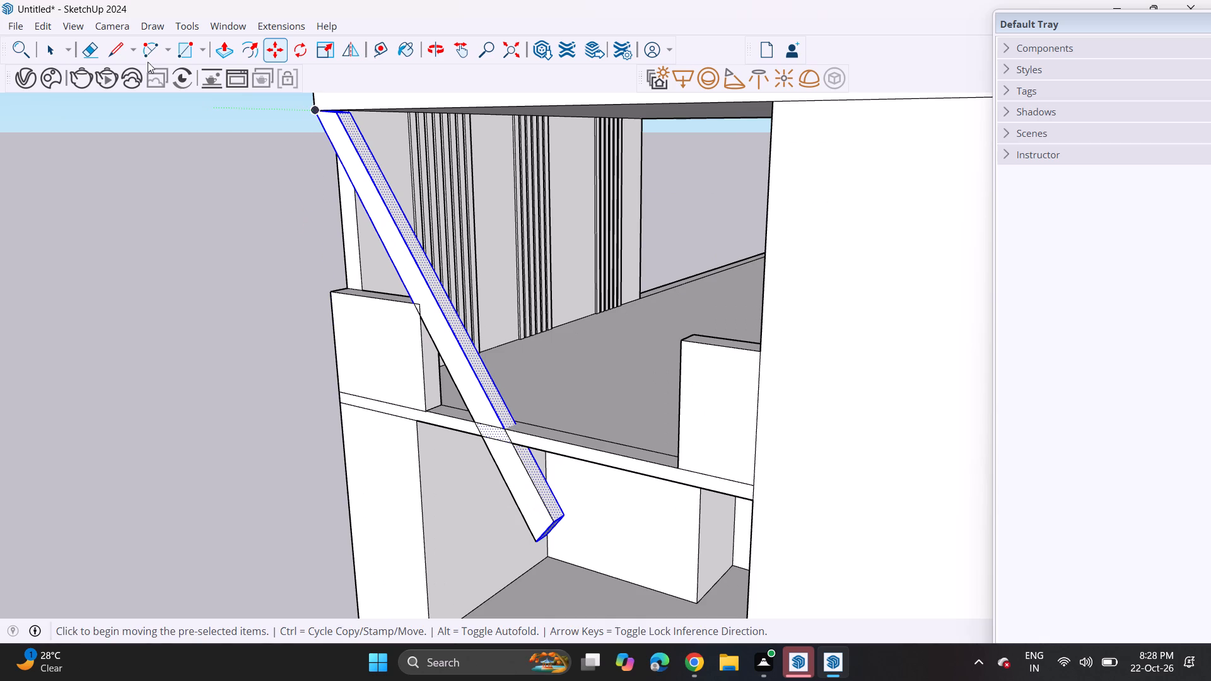
pyautogui.click(102, 50)
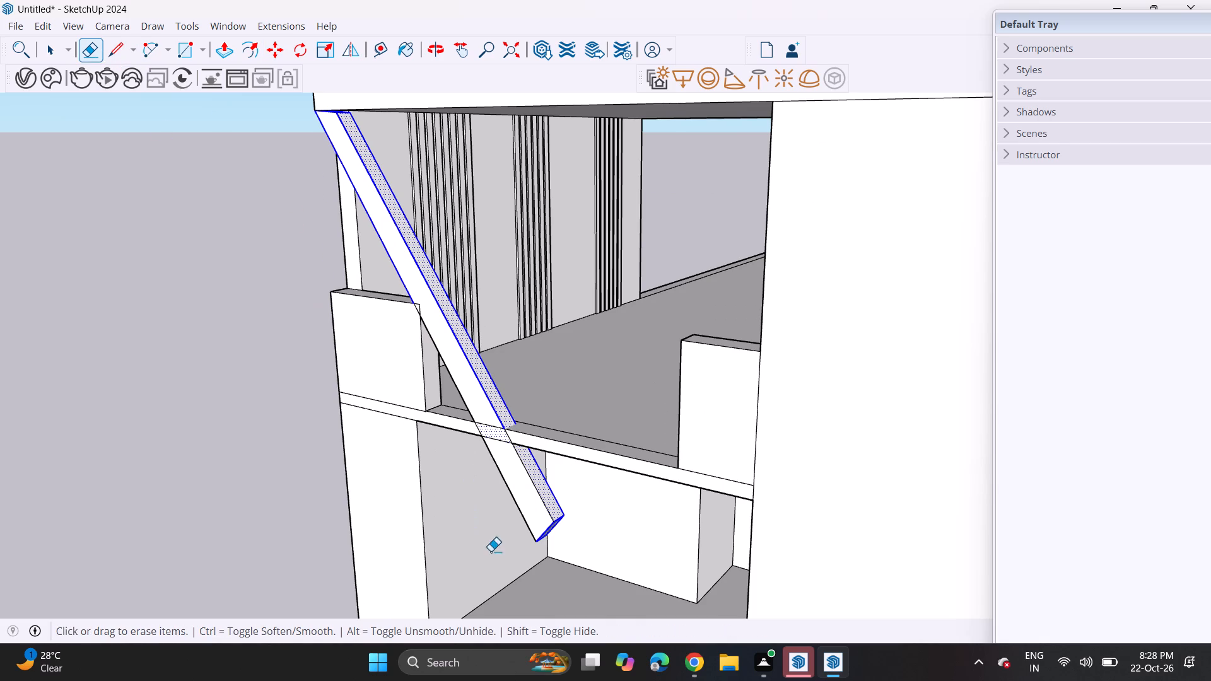
pyautogui.click(542, 533)
pyautogui.click(554, 516)
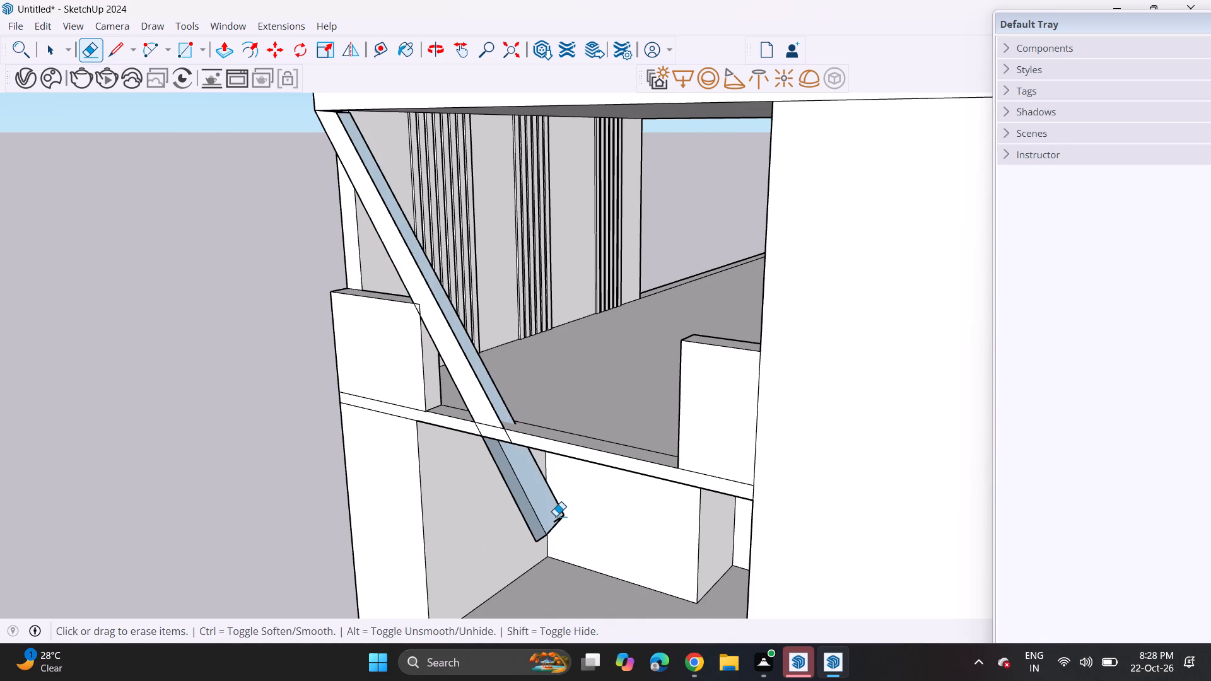
pyautogui.moveTo(553, 515); pyautogui.dragTo(709, 436, button='middle')
pyautogui.moveTo(686, 426); pyautogui.dragTo(639, 462)
# Erase the leftover short line fragment from the strip's end below the terrace floor slab.
pyautogui.moveTo(683, 446); pyautogui.dragTo(679, 465)
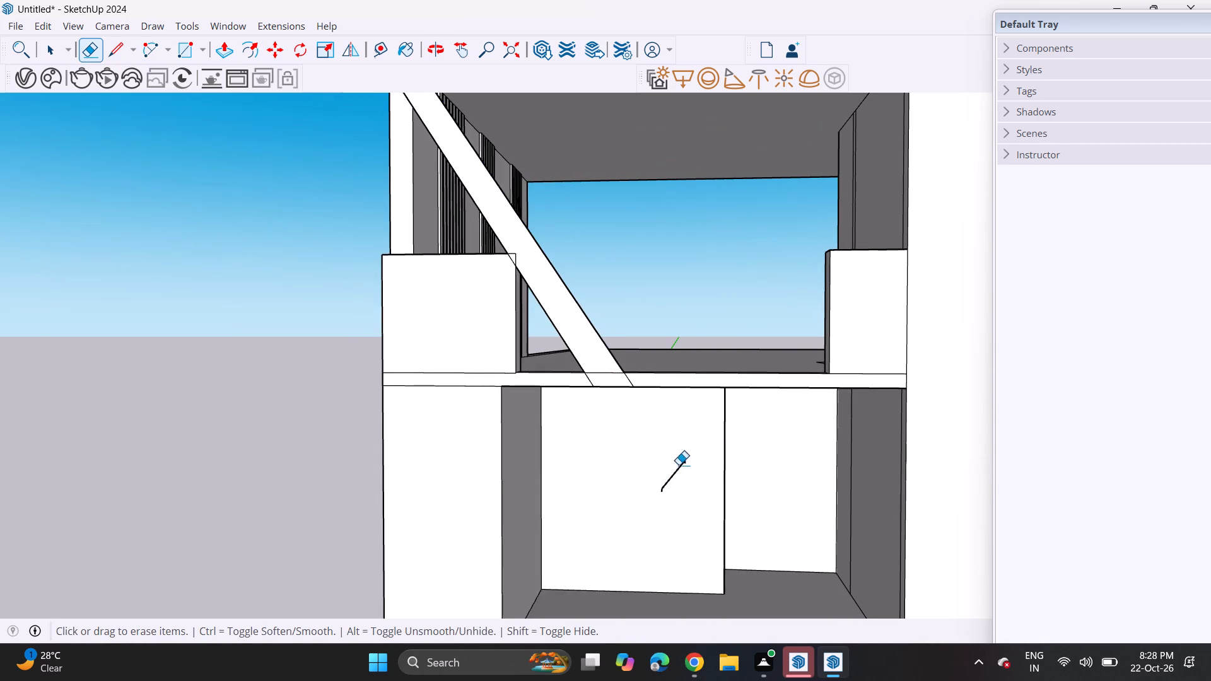
pyautogui.moveTo(679, 465); pyautogui.dragTo(672, 484)
pyautogui.moveTo(679, 479); pyautogui.dragTo(667, 495)
pyautogui.scroll(1, 664, 490)
pyautogui.moveTo(681, 456); pyautogui.dragTo(685, 464)
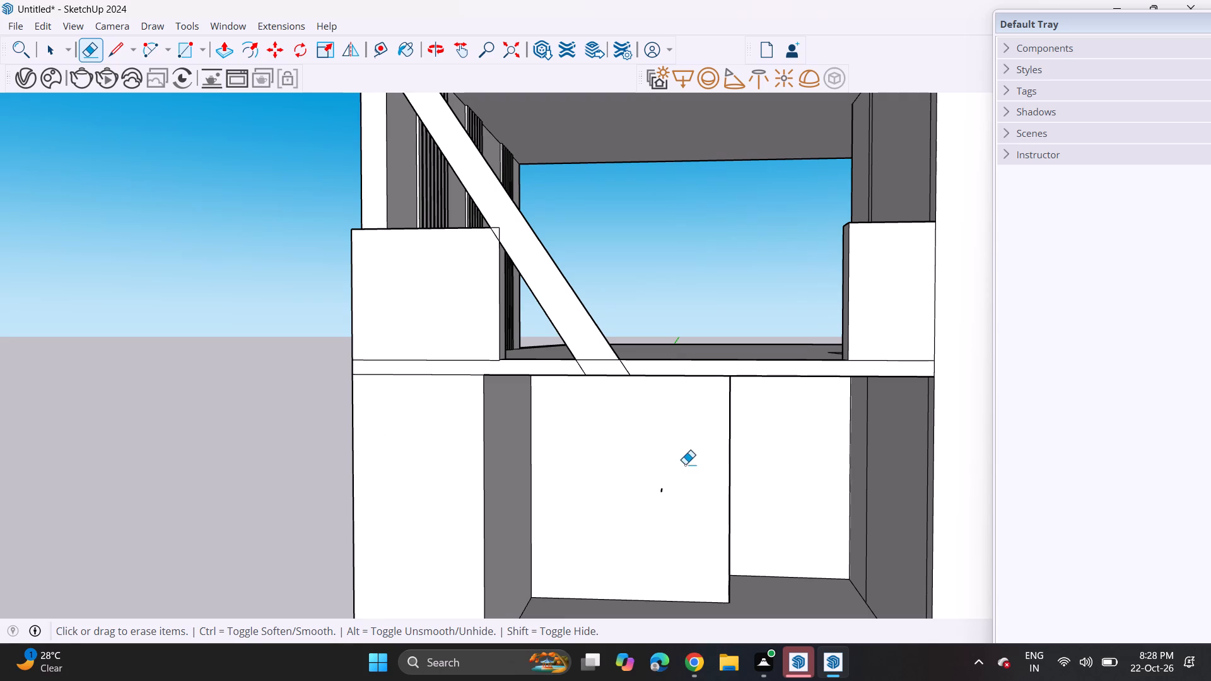
pyautogui.moveTo(685, 464); pyautogui.dragTo(687, 462)
pyautogui.moveTo(693, 454); pyautogui.dragTo(643, 512)
pyautogui.moveTo(674, 489); pyautogui.dragTo(650, 514)
# Push/Pull the trimmed diagonal strip's face to give the strip depth into the rooftop opening.
pyautogui.moveTo(567, 344); pyautogui.dragTo(336, 521, button='middle')
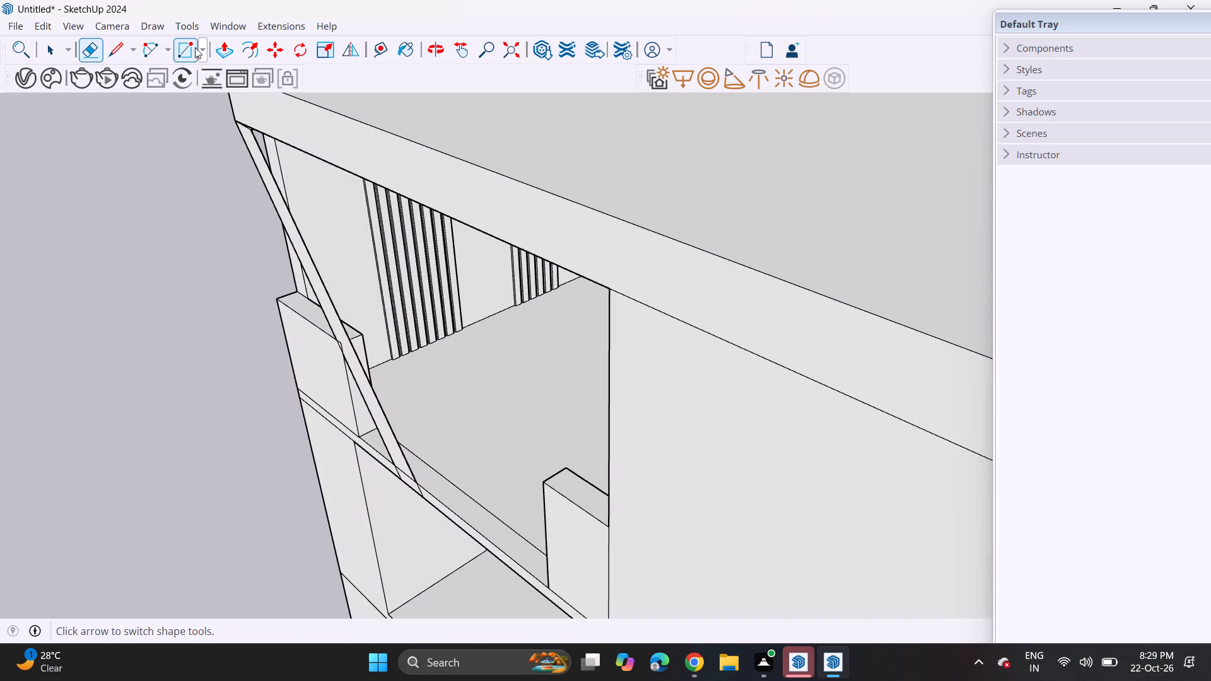
pyautogui.click(217, 49)
pyautogui.click(363, 370)
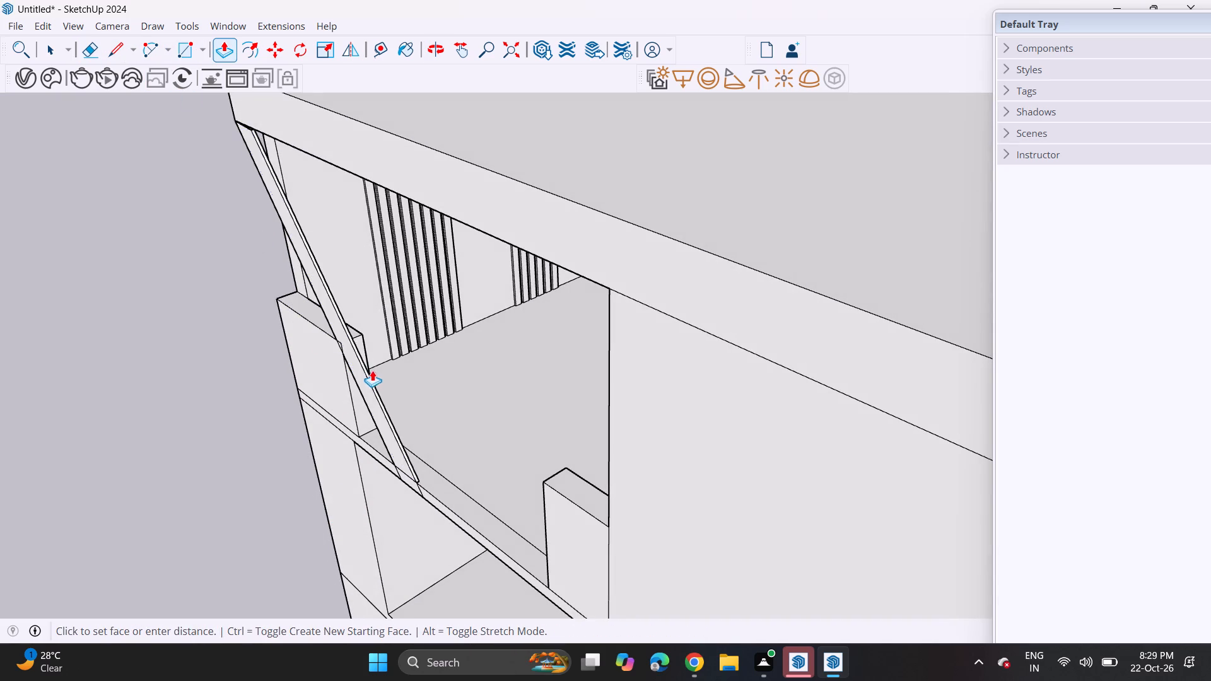
pyautogui.click(384, 373)
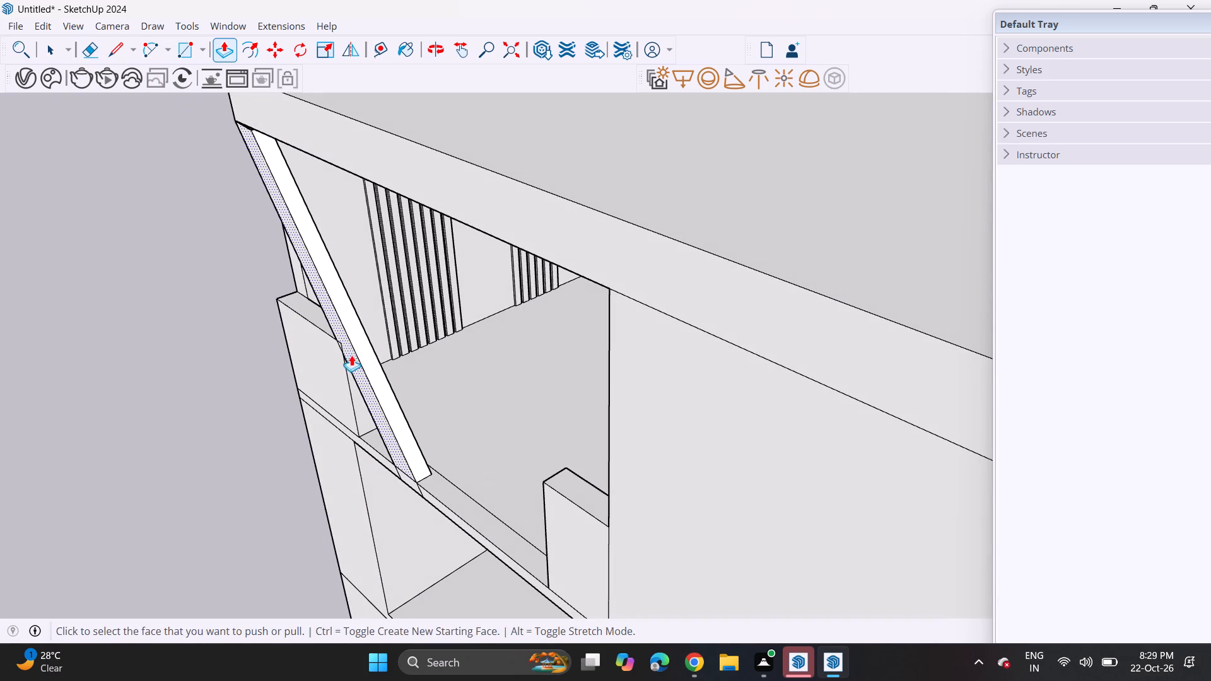
# Draw a small rectangle across the diagonal strut's upper side face at its lower end, by the terrace slab.
pyautogui.moveTo(353, 357); pyautogui.dragTo(522, 260, button='middle')
pyautogui.scroll(1, 521, 260)
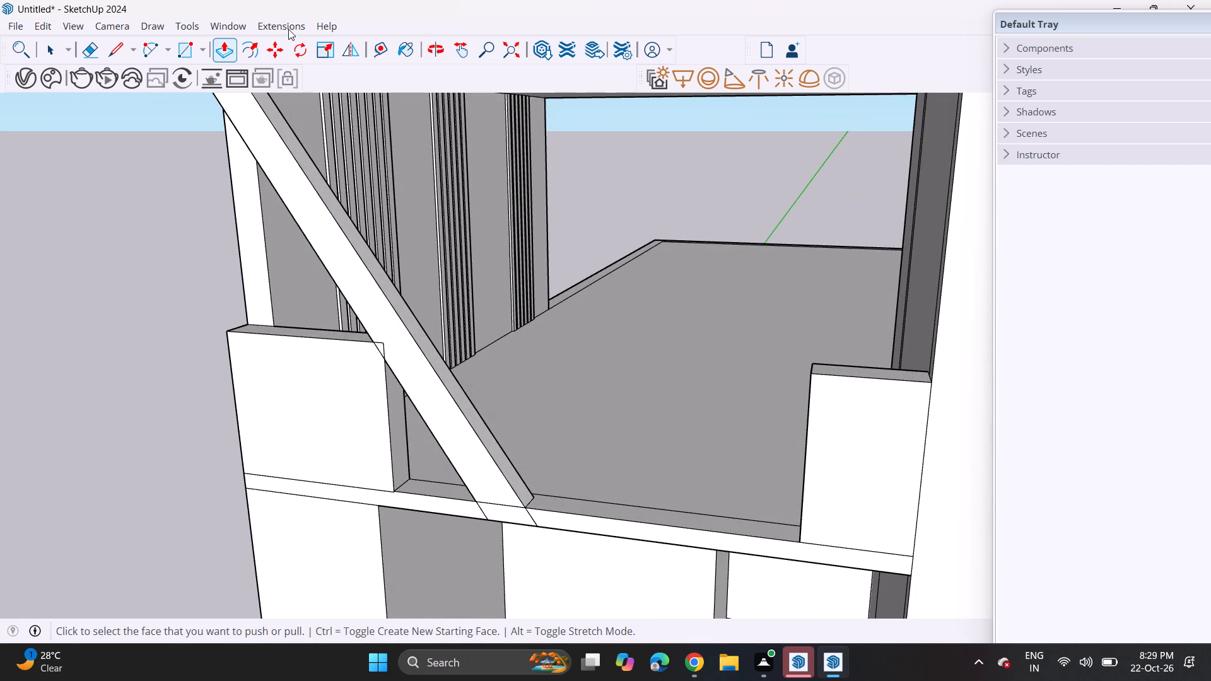
pyautogui.click(187, 45)
pyautogui.moveTo(472, 420); pyautogui.dragTo(382, 483, button='middle')
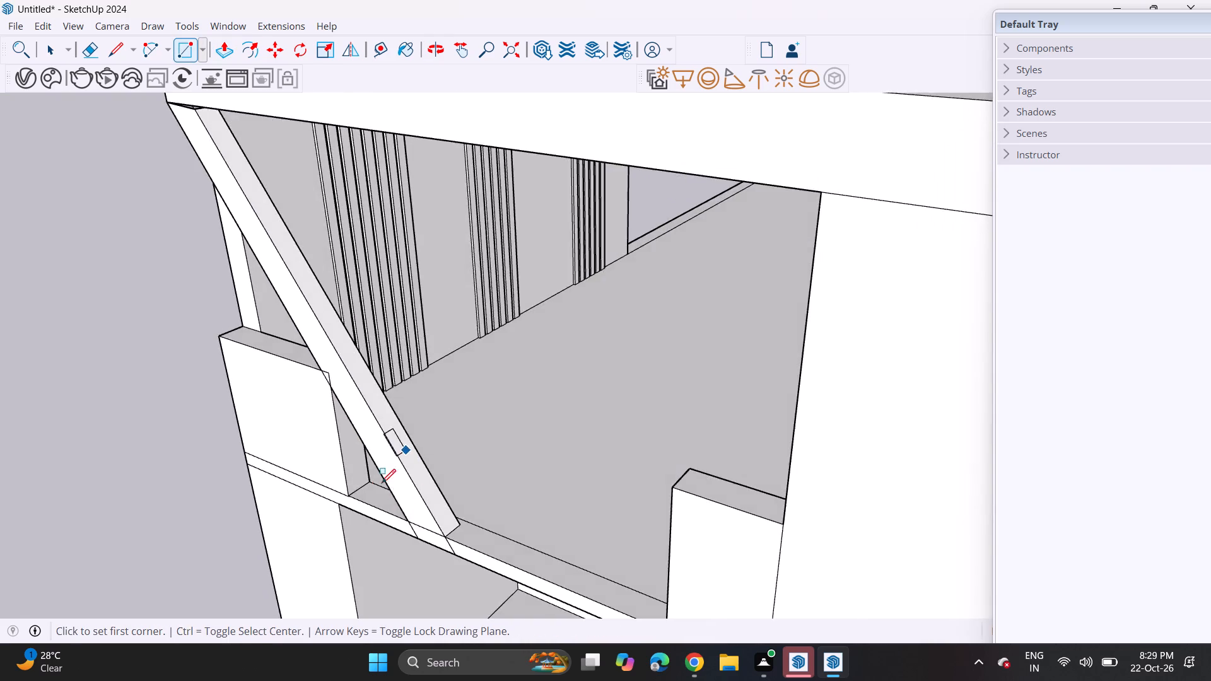
pyautogui.scroll(5, 418, 525)
pyautogui.click(464, 543)
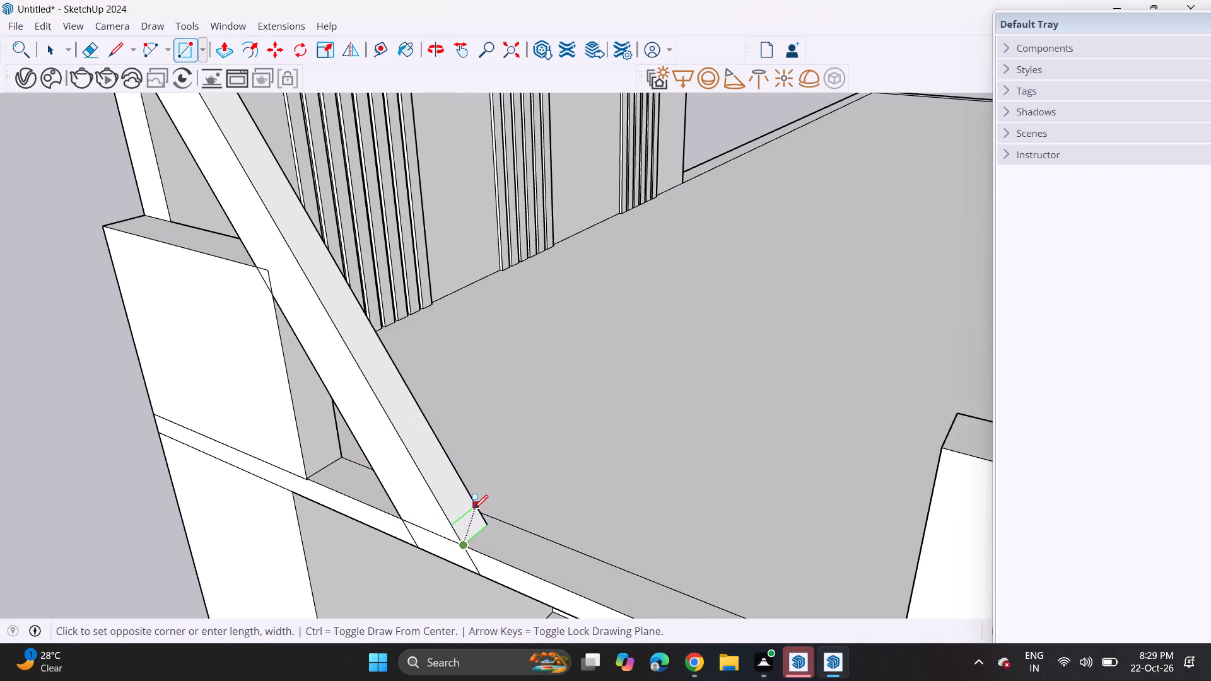
pyautogui.click(469, 499)
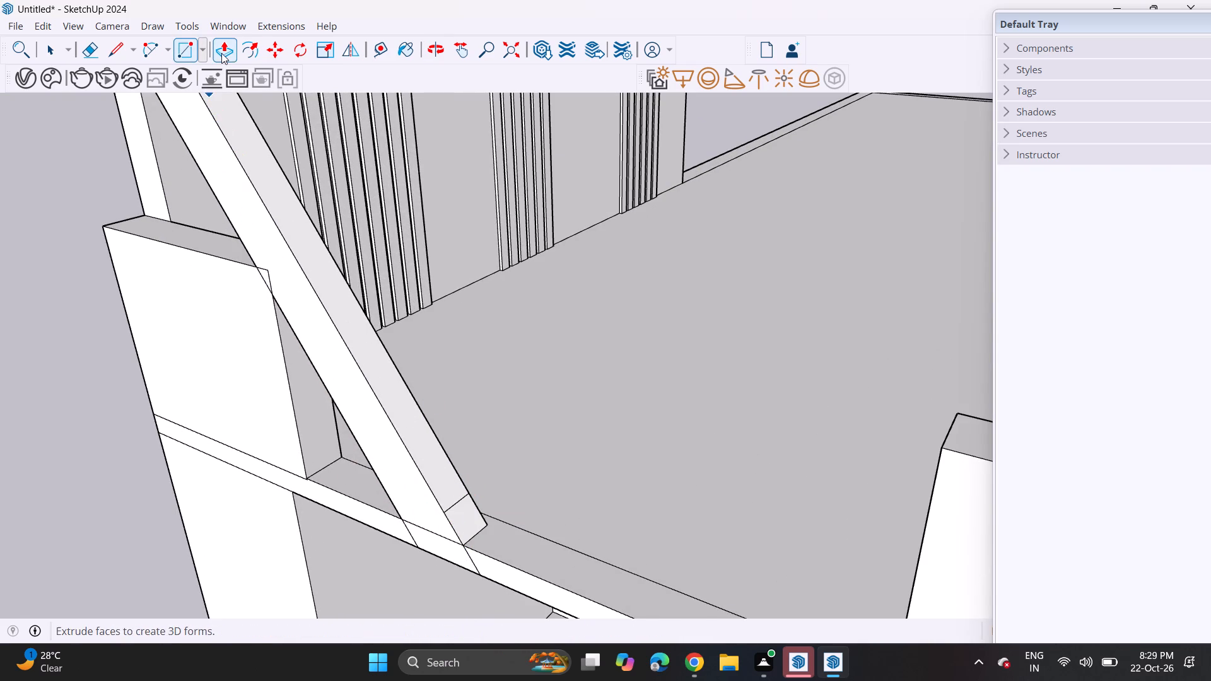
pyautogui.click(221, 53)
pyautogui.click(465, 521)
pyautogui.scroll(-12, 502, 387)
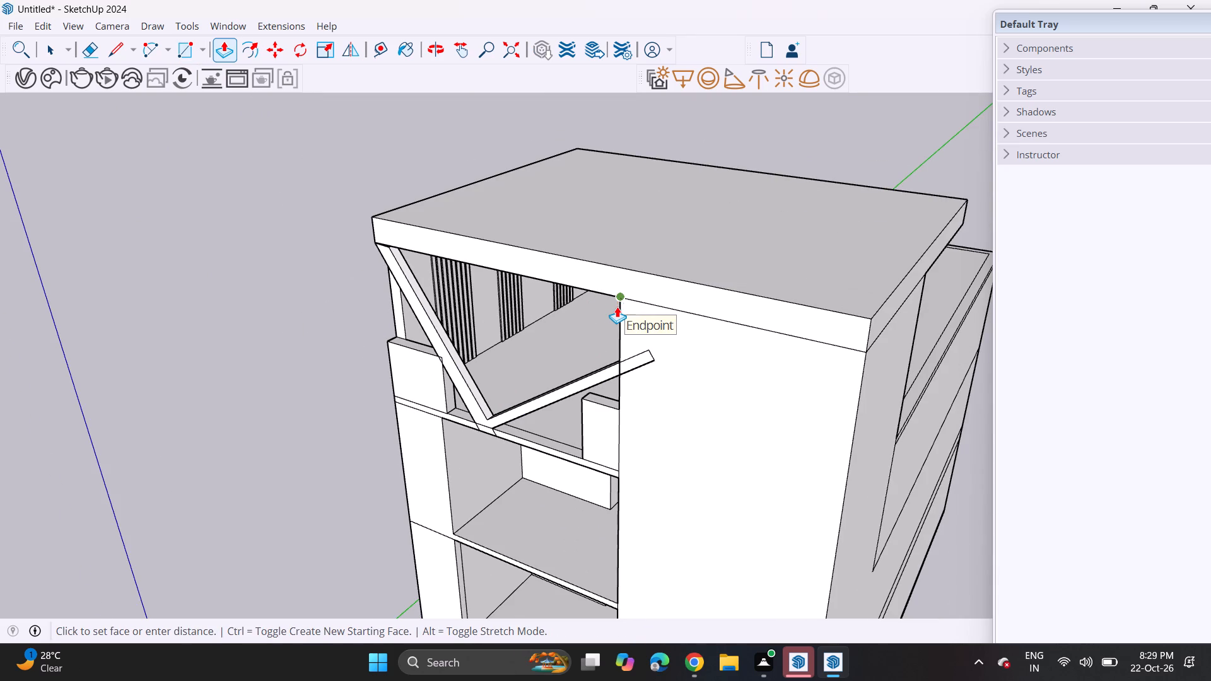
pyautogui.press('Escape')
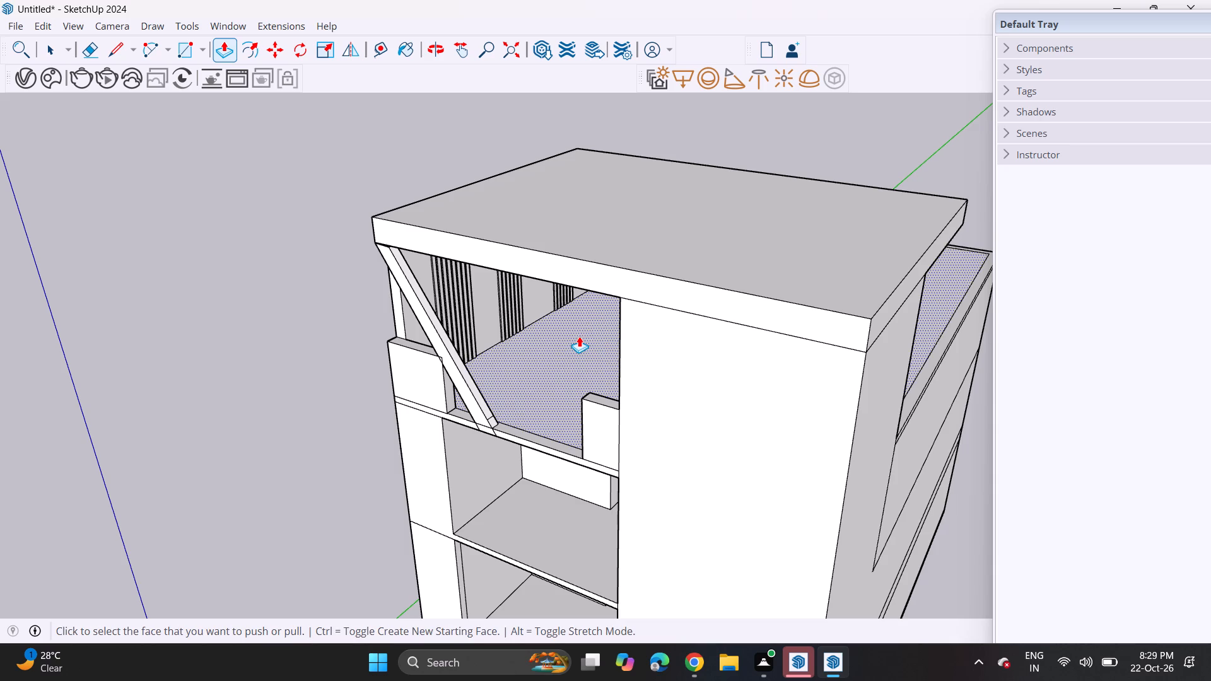
# Undo the diagonal strut's end rectangle, depth, trimming and placement until the rooftop opening is clear of it.
pyautogui.hotkey('ctrl', 'z')
pyautogui.hotkey('ctrl', 'z')
pyautogui.hotkey('ctrl', 'z')
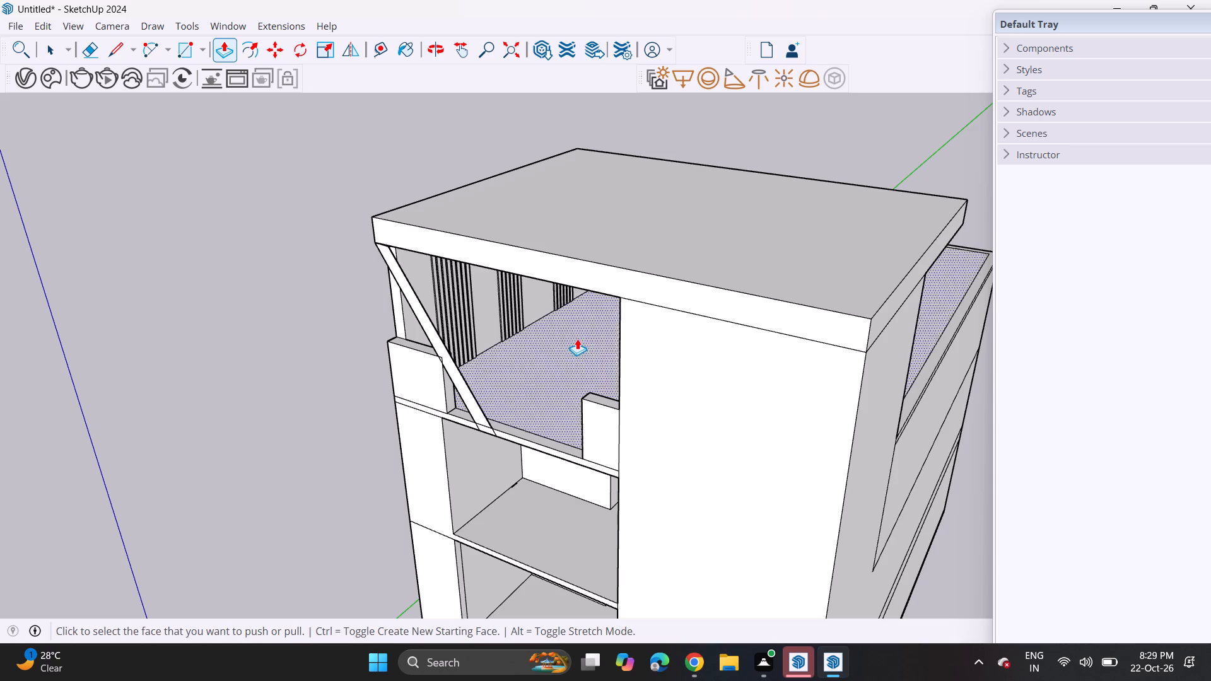
pyautogui.hotkey('ctrl', 'z')
pyautogui.hotkey('ctrl', 'z')
pyautogui.hotkey('ctrl', 'z')
pyautogui.hotkey('ctrl', 'z')
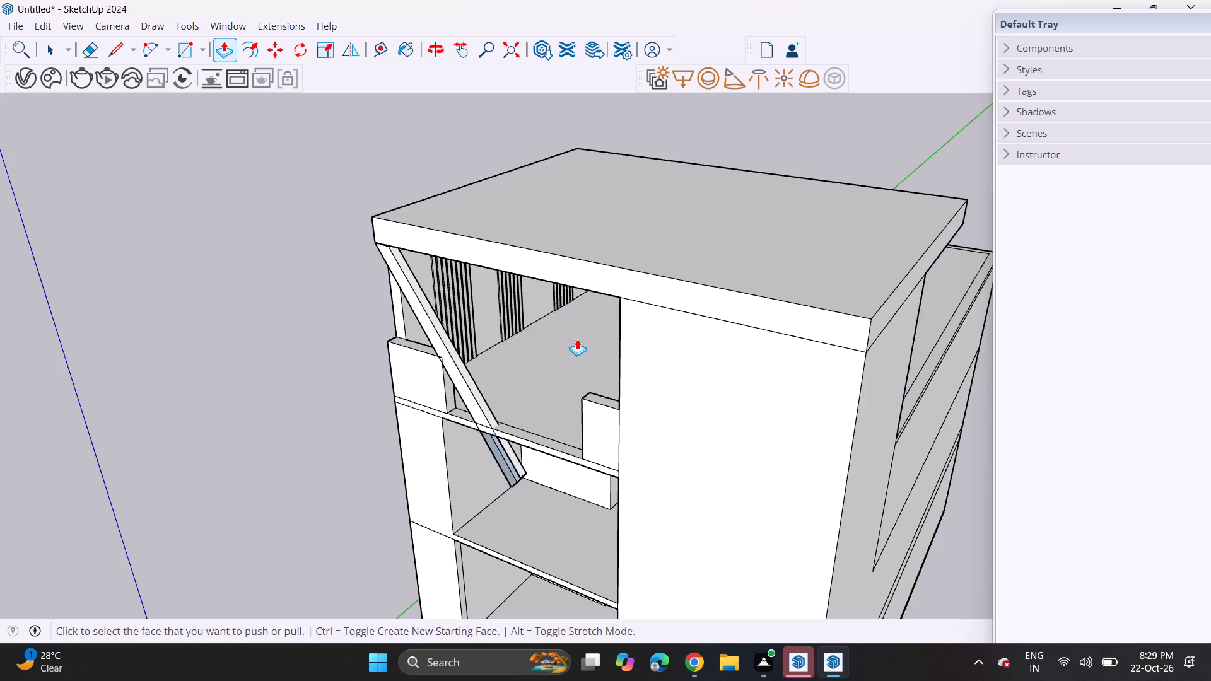
pyautogui.hotkey('ctrl', 'z')
pyautogui.hotkey('ctrl', 'z')
# Delete the spare diagonal strip standing apart from the building.
pyautogui.scroll(-9, 450, 399)
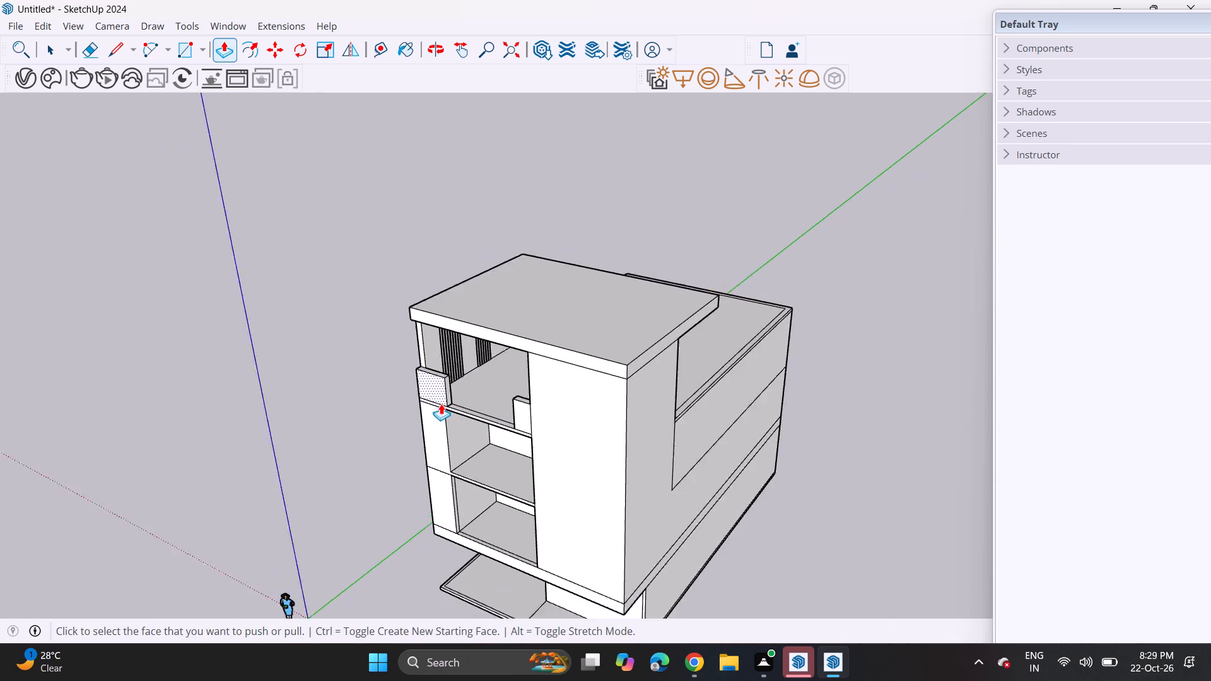
pyautogui.scroll(-2, 441, 404)
pyautogui.moveTo(425, 447); pyautogui.dragTo(682, 303, button='middle')
pyautogui.press('space')
pyautogui.scroll(-3, 732, 358)
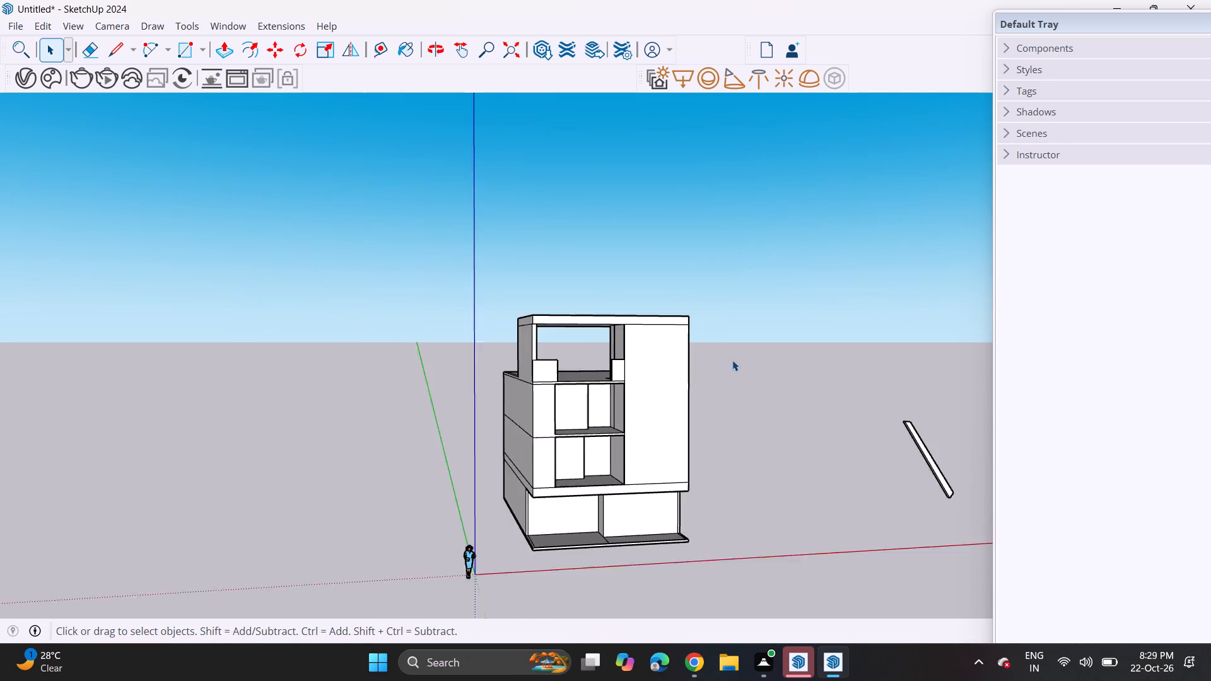
pyautogui.keyDown('shift'); pyautogui.moveTo(719, 390); pyautogui.dragTo(506, 372, button='middle'); pyautogui.keyUp('shift')
pyautogui.moveTo(632, 345); pyautogui.dragTo(795, 491)
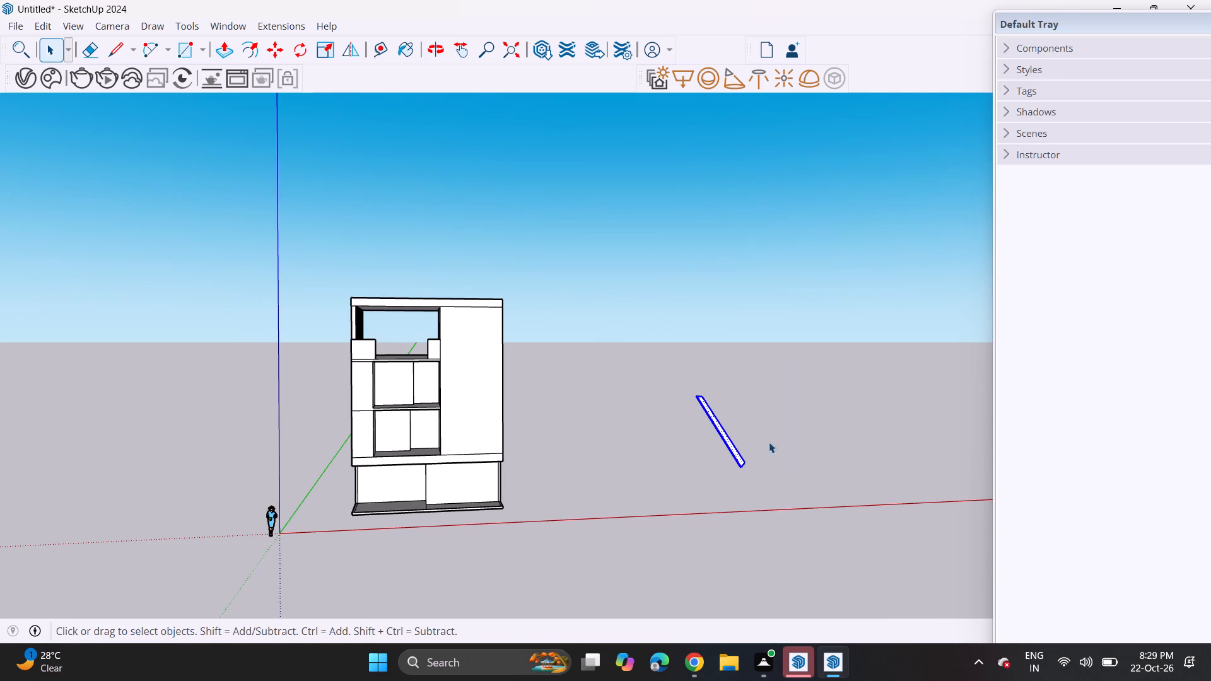
pyautogui.press('Delete')
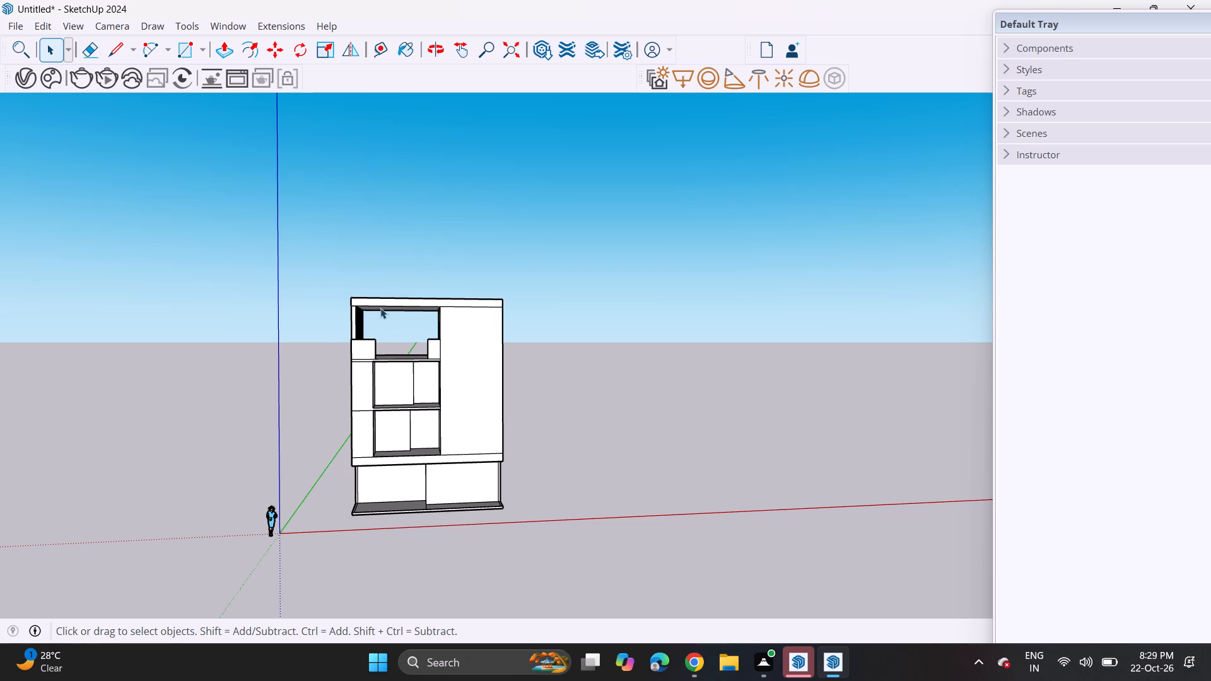
# Draw two parallel diagonal lines from the rooftop opening's top corner by the slatted wall to the terrace slab's edge, outlining a strip.
pyautogui.scroll(9, 382, 308)
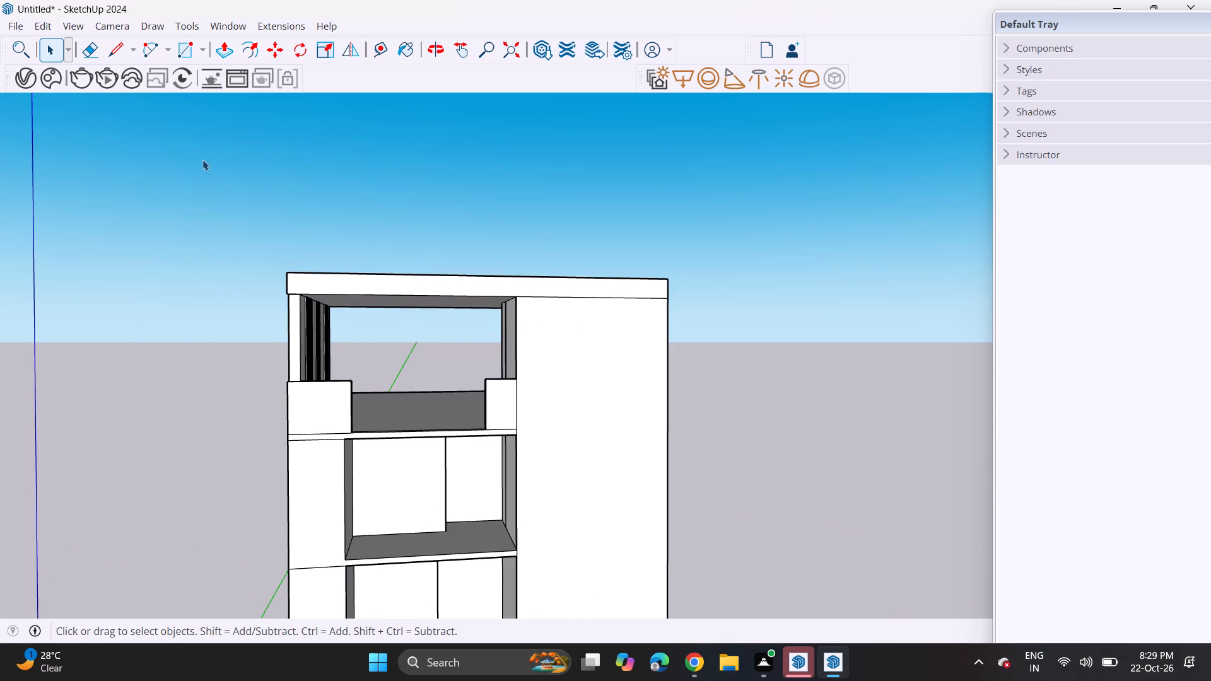
pyautogui.click(117, 51)
pyautogui.scroll(2, 300, 284)
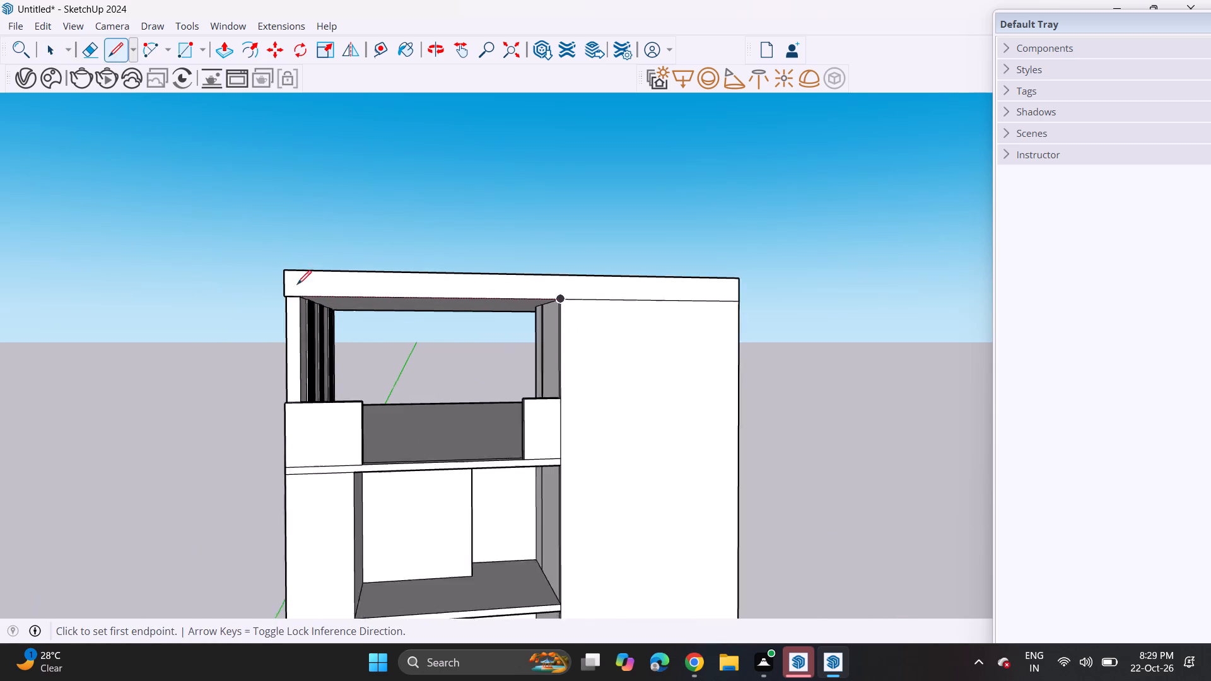
pyautogui.scroll(5, 297, 284)
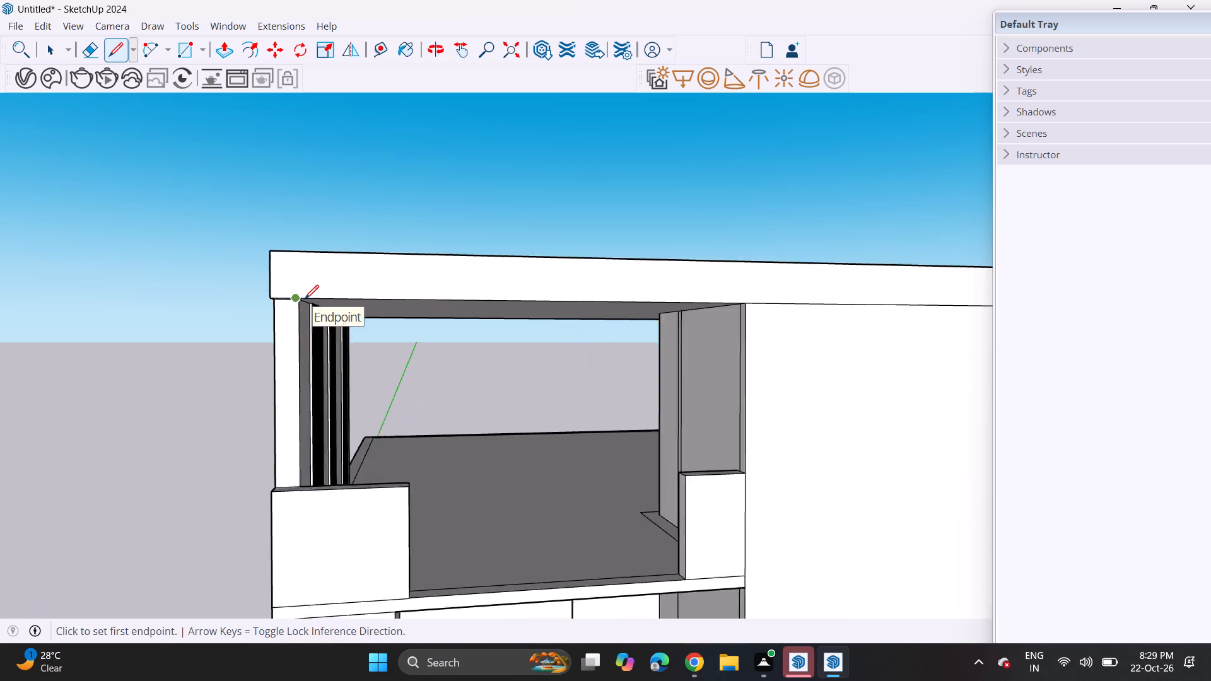
pyautogui.scroll(10, 305, 299)
pyautogui.moveTo(298, 319); pyautogui.dragTo(266, 205, button='middle')
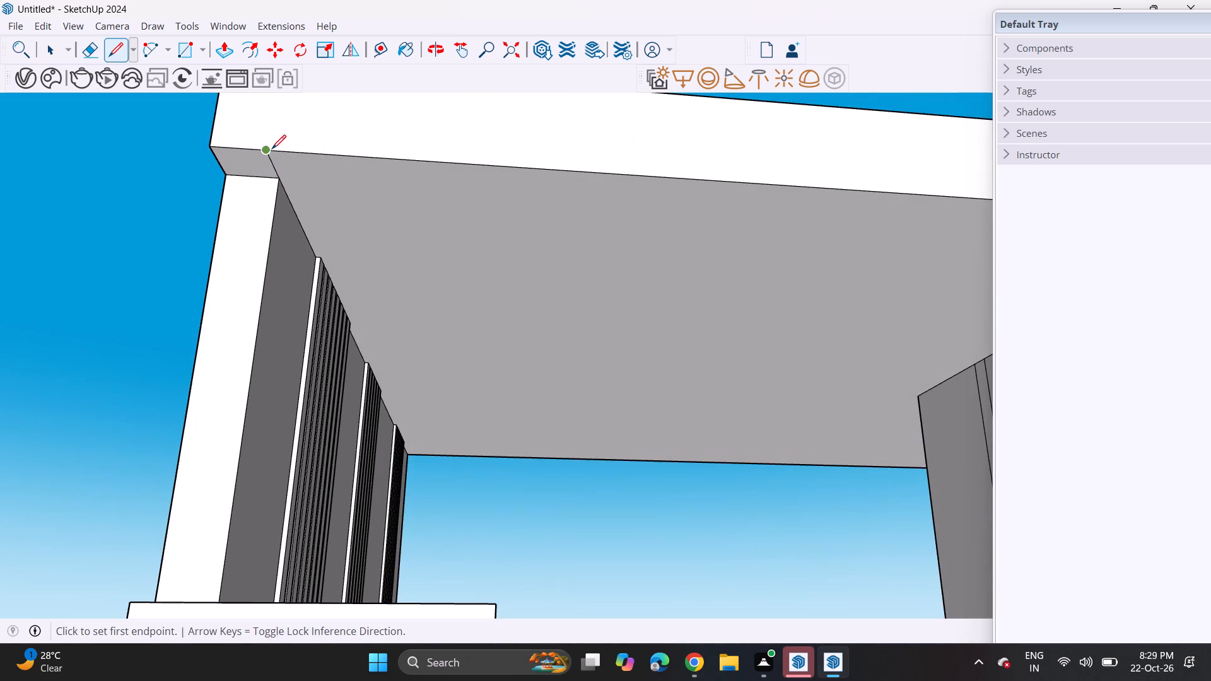
pyautogui.click(272, 148)
pyautogui.scroll(-11, 313, 265)
pyautogui.moveTo(345, 334); pyautogui.dragTo(426, 496, button='middle')
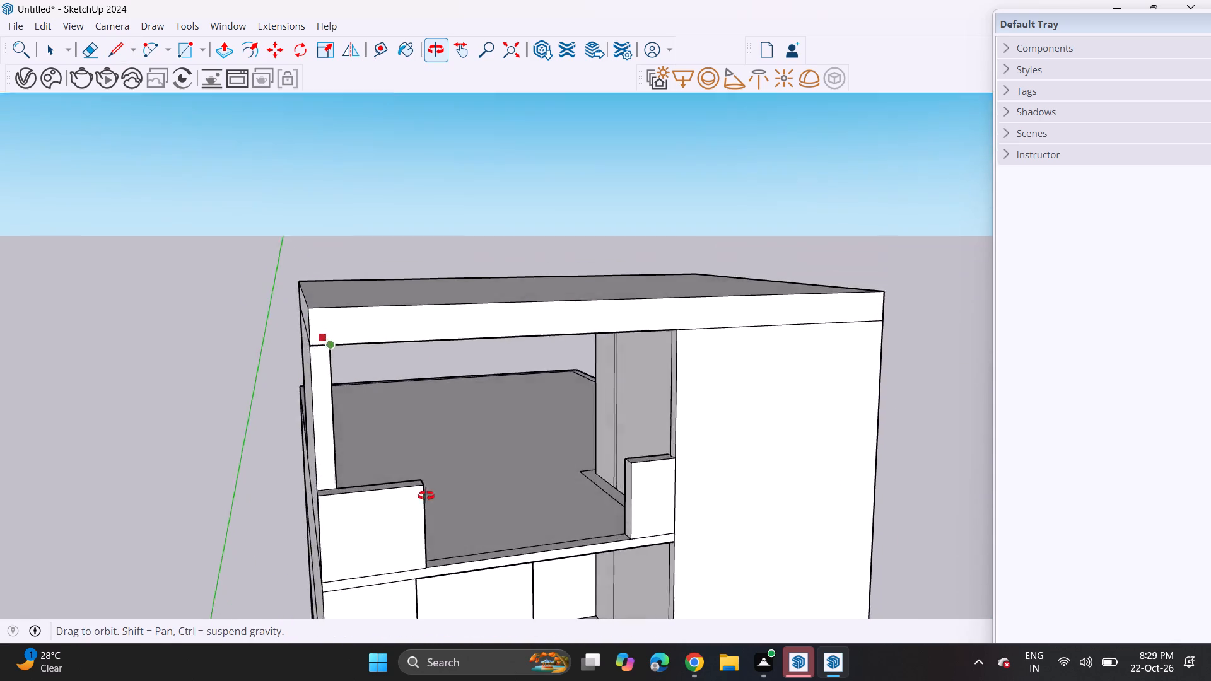
pyautogui.moveTo(426, 496); pyautogui.dragTo(345, 552, button='middle')
pyautogui.scroll(-1, 348, 553)
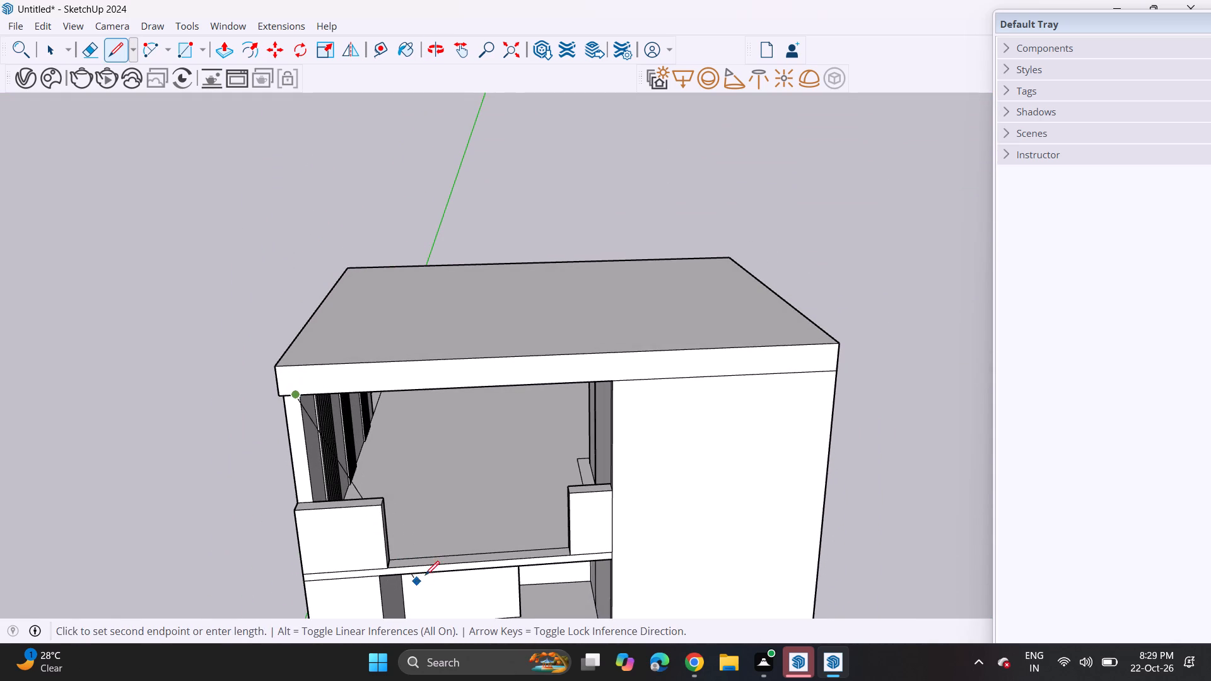
pyautogui.click(431, 567)
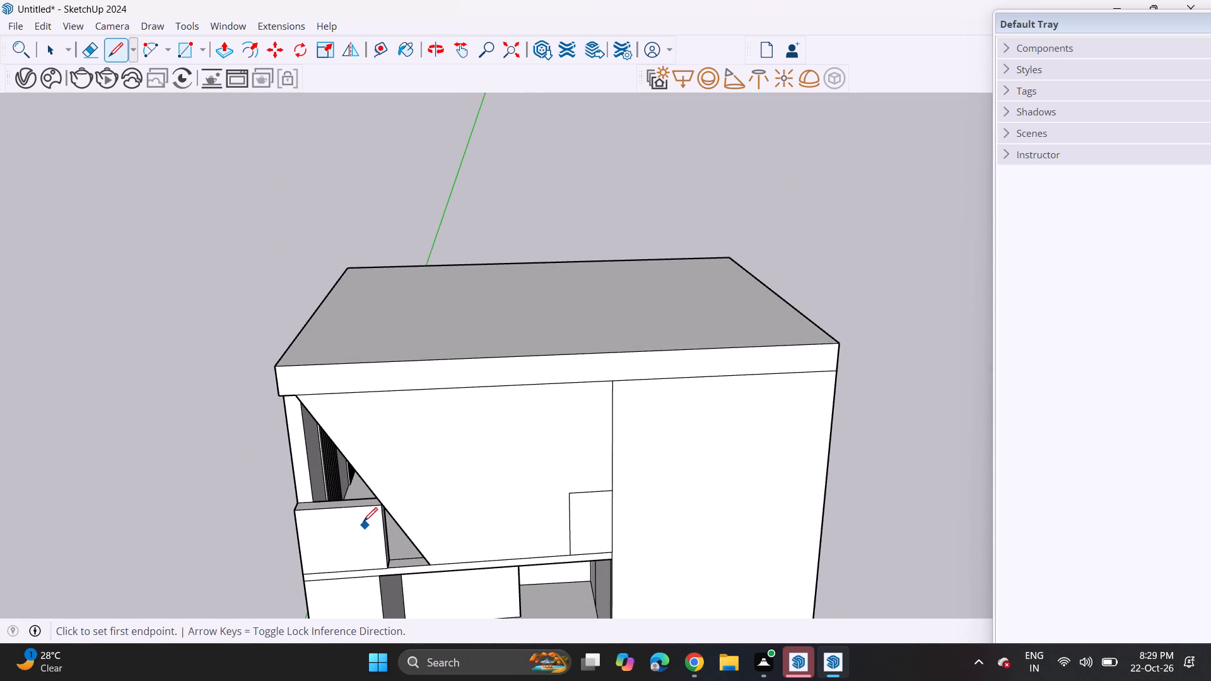
pyautogui.moveTo(363, 518); pyautogui.dragTo(397, 481, button='middle')
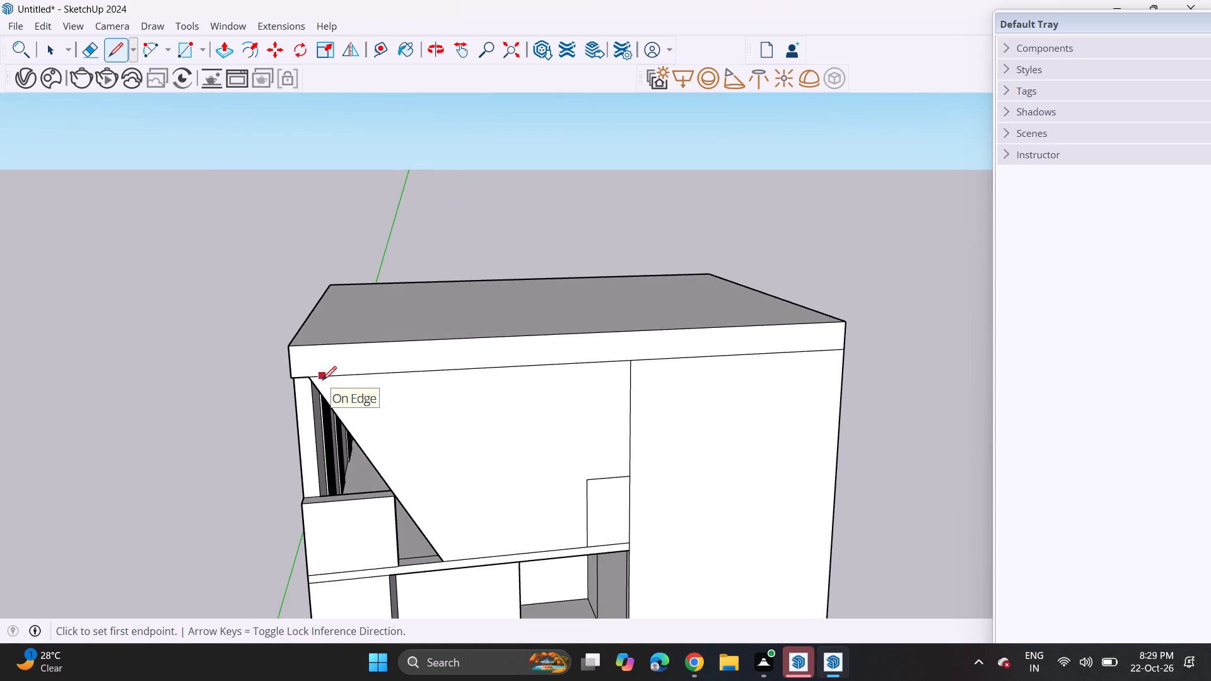
pyautogui.click(322, 380)
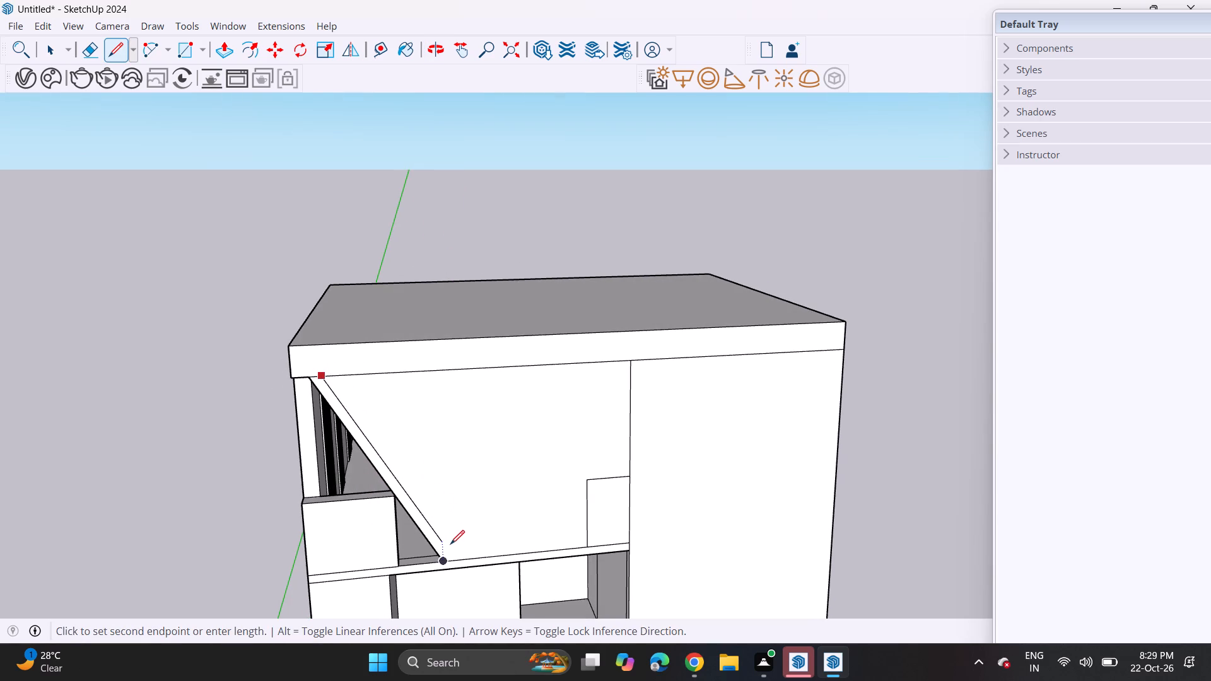
pyautogui.click(453, 562)
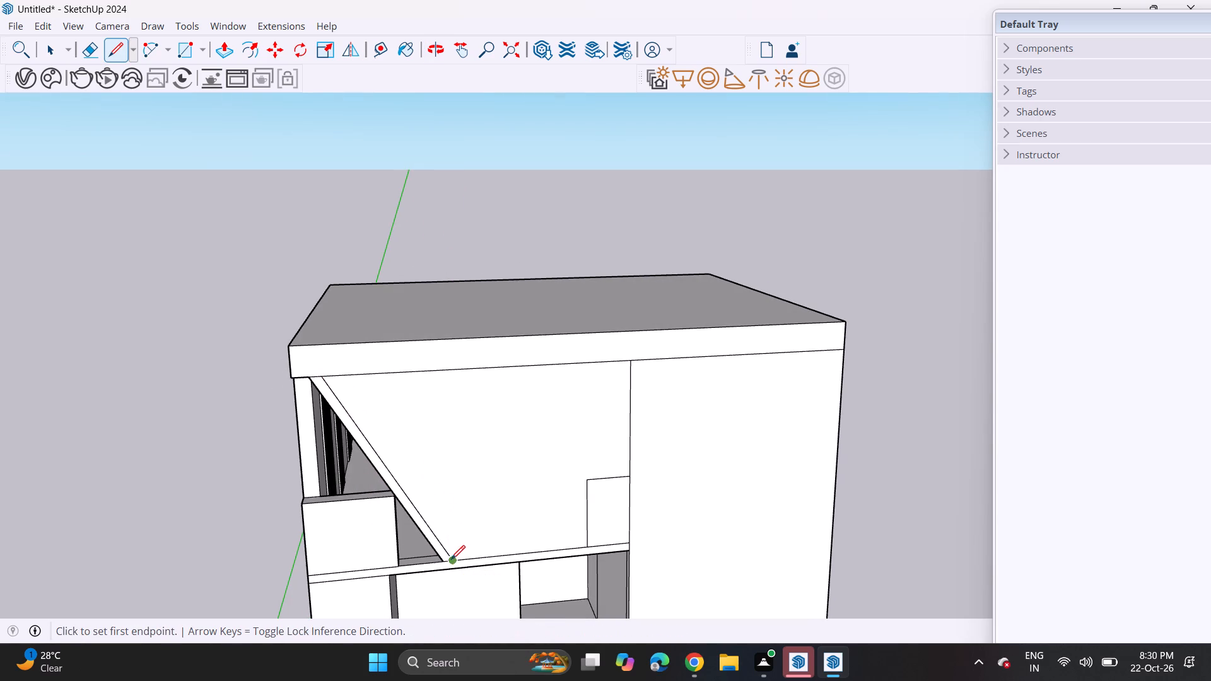
# Outline a second diagonal strip with two lines between the first strip's foot and the roof slab's lower edge.
pyautogui.click(444, 560)
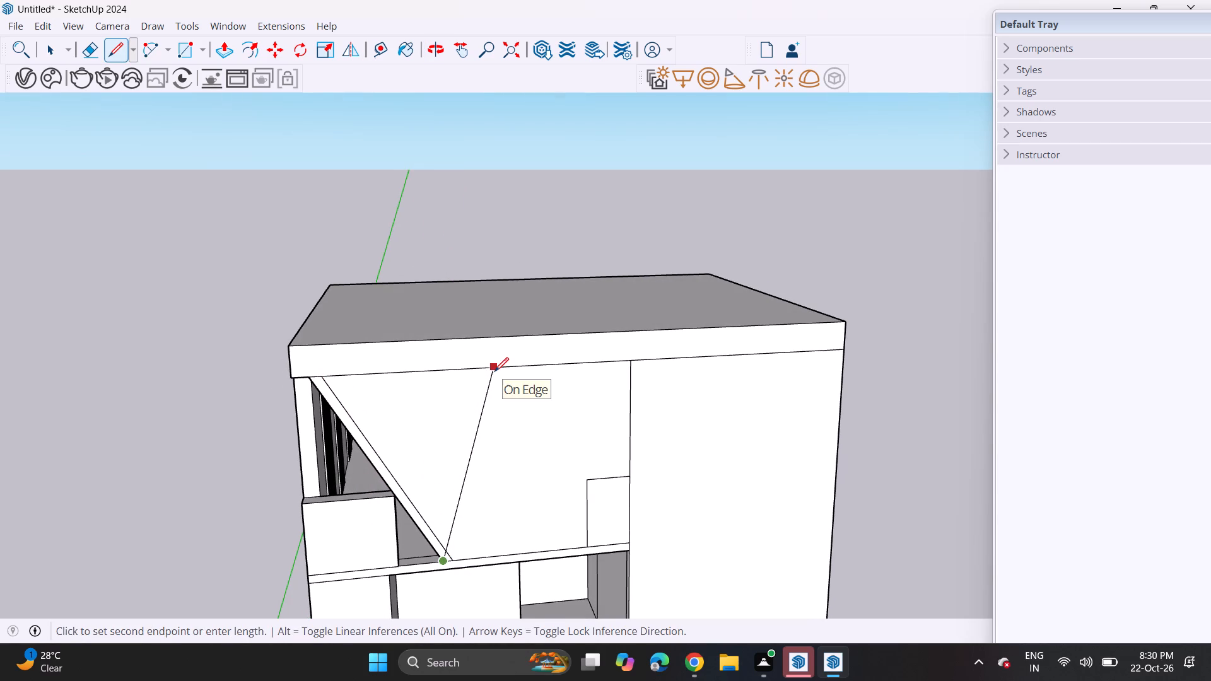
pyautogui.click(503, 371)
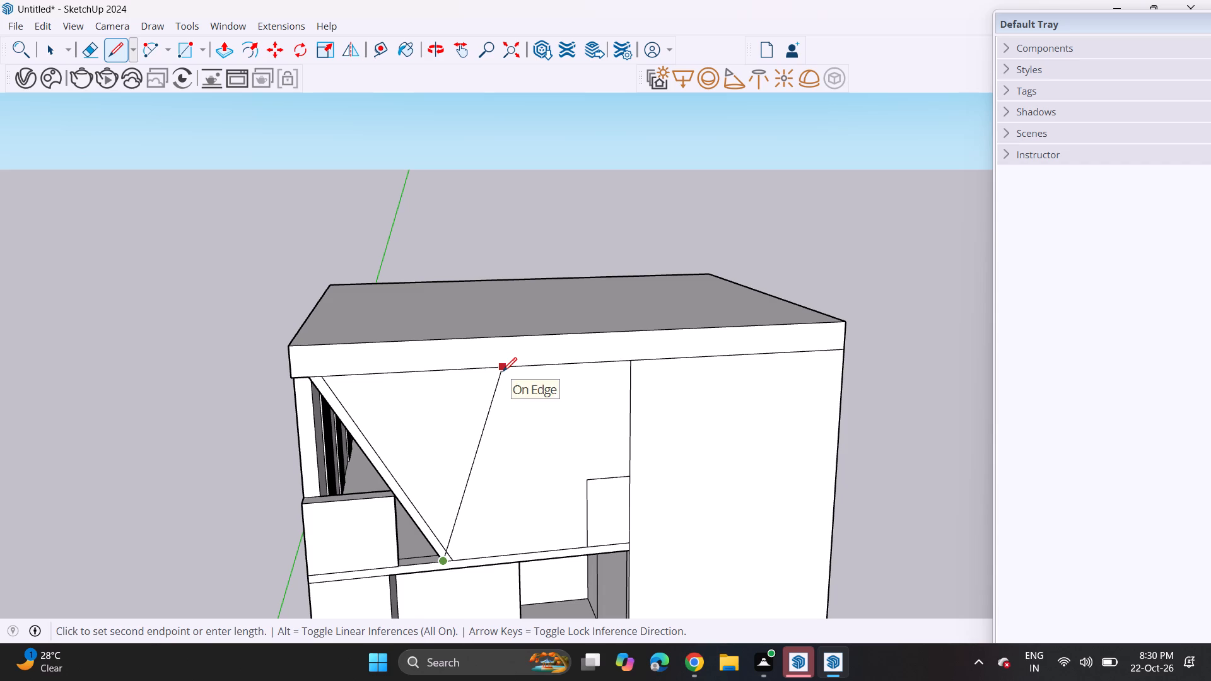
pyautogui.click(513, 371)
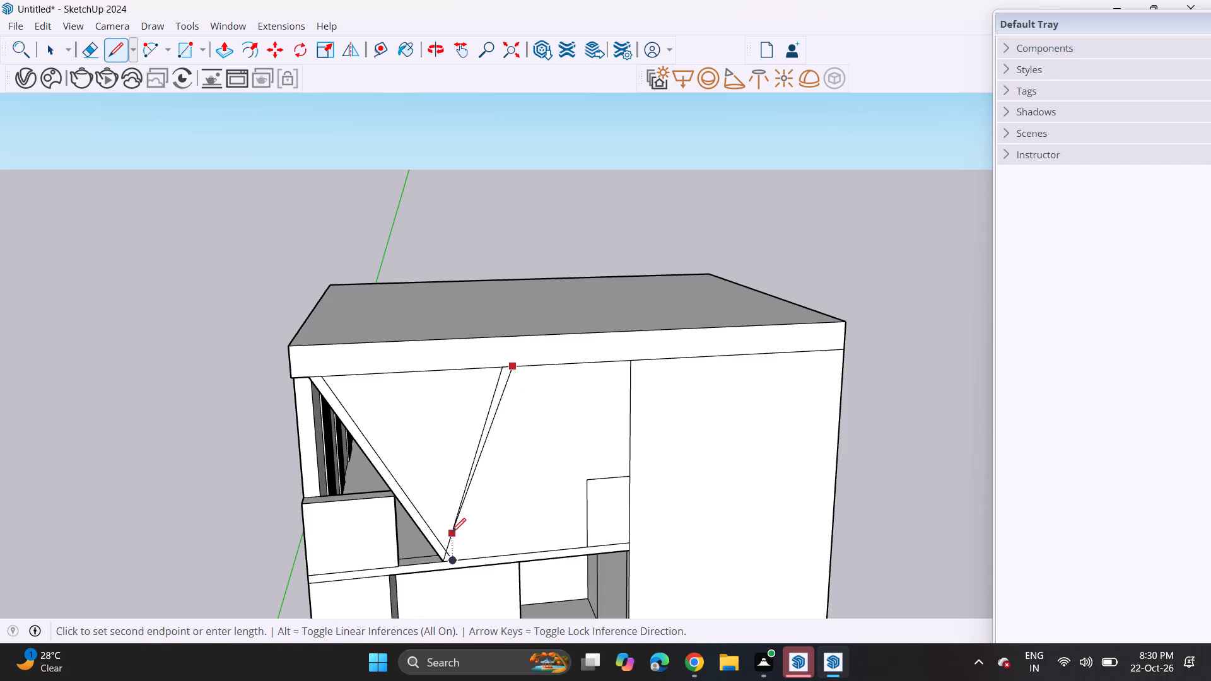
pyautogui.click(450, 559)
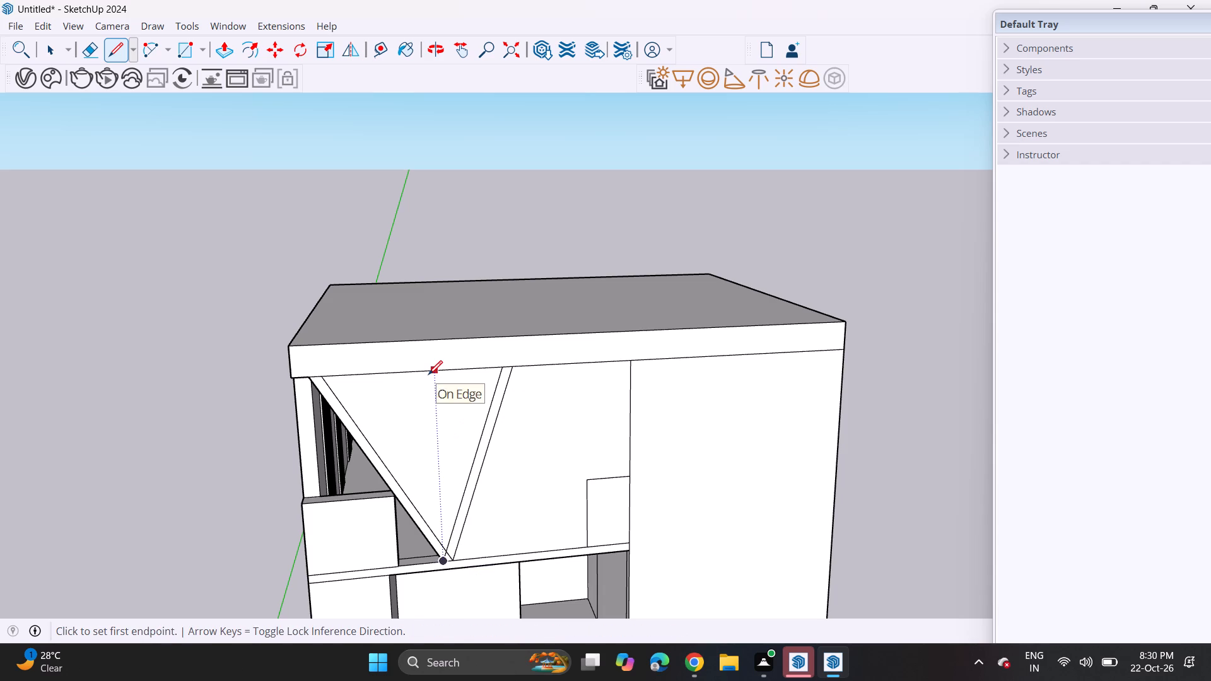
# Outline a third diagonal strip with two lines from the roof slab's lower edge to the terrace slab, crossing the second strip.
pyautogui.click(428, 375)
pyautogui.click(535, 551)
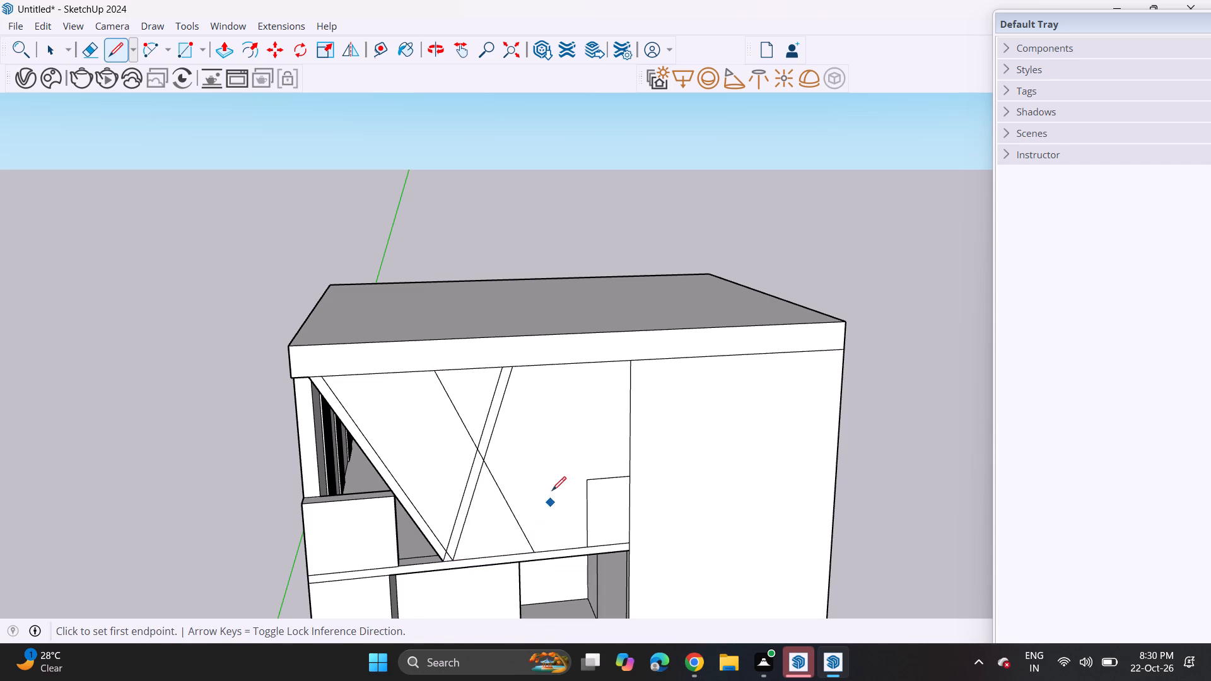
pyautogui.click(450, 372)
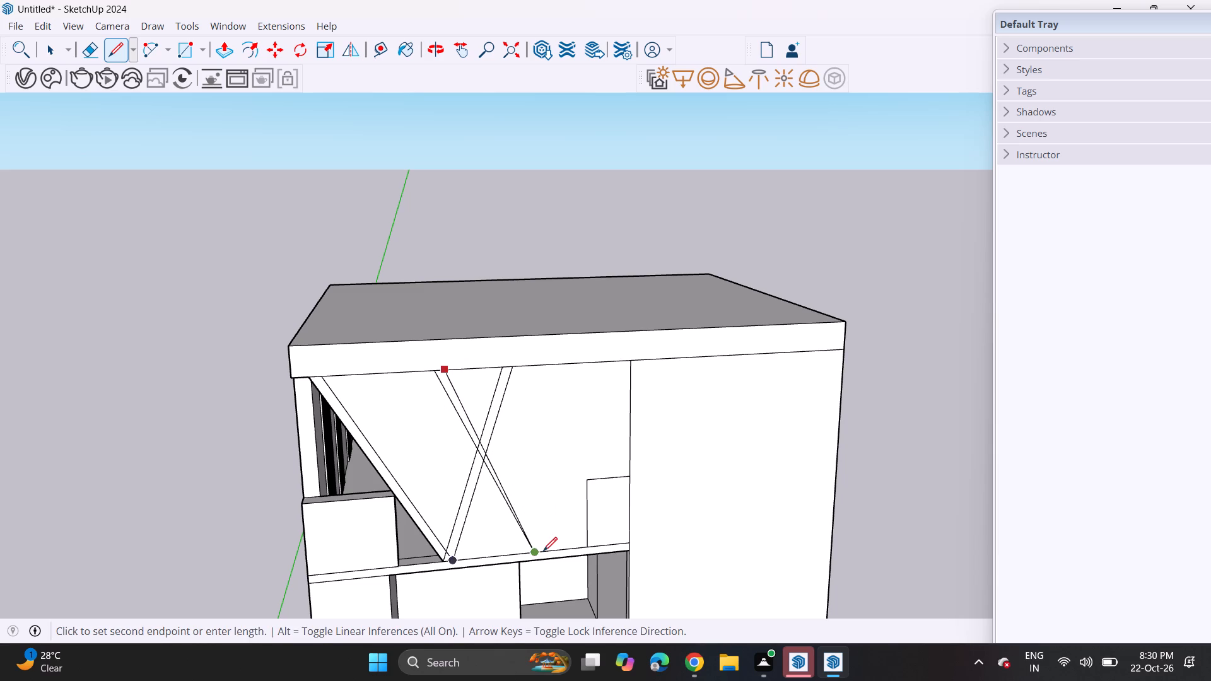
pyautogui.click(545, 554)
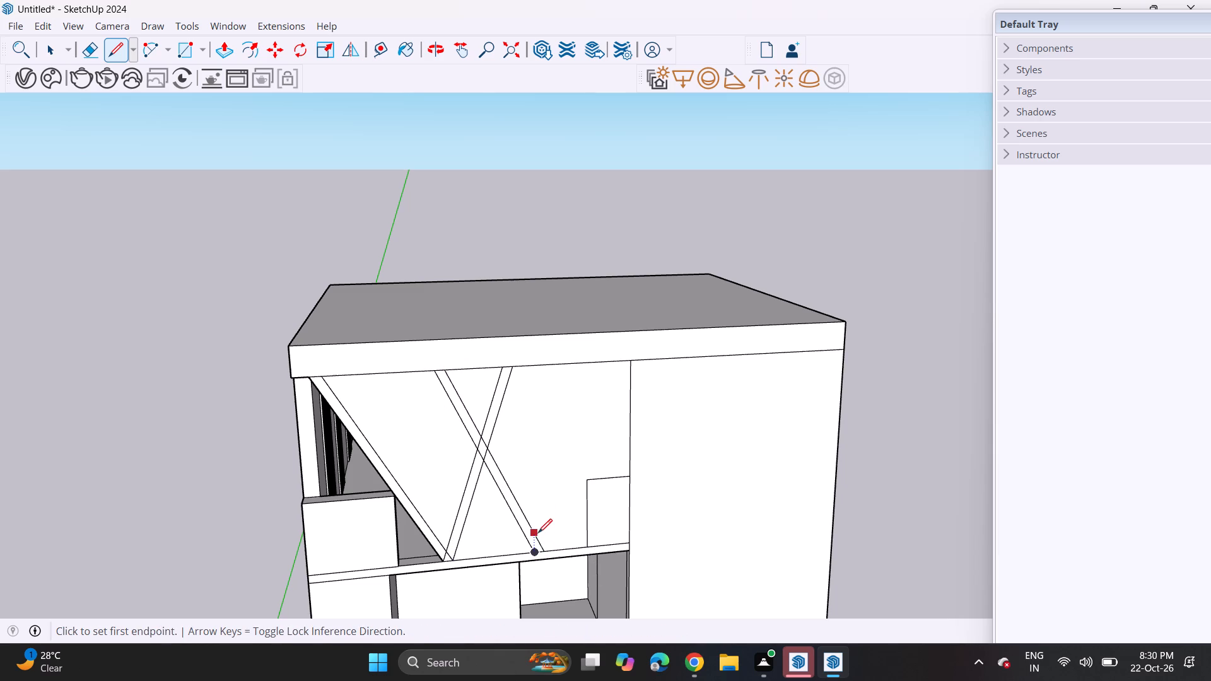
# Outline a fourth diagonal strip with two lines from the third strip's foot up to the roof slab's lower edge near the solid wall.
pyautogui.scroll(6, 539, 538)
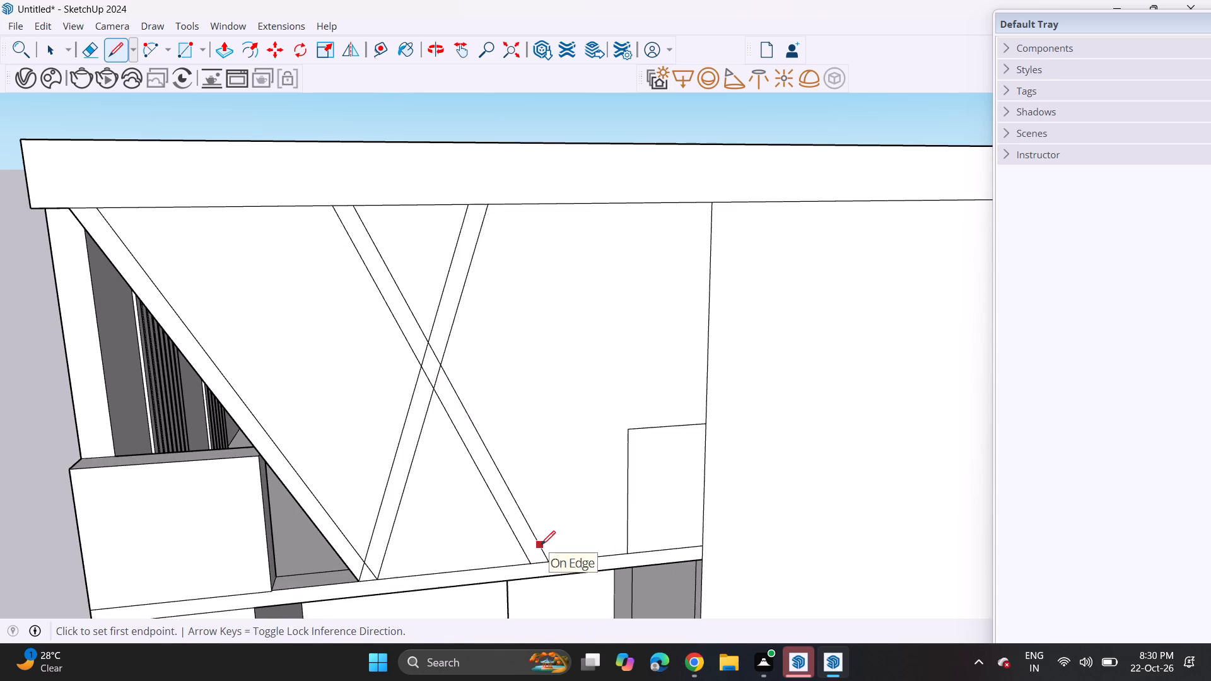
pyautogui.click(541, 545)
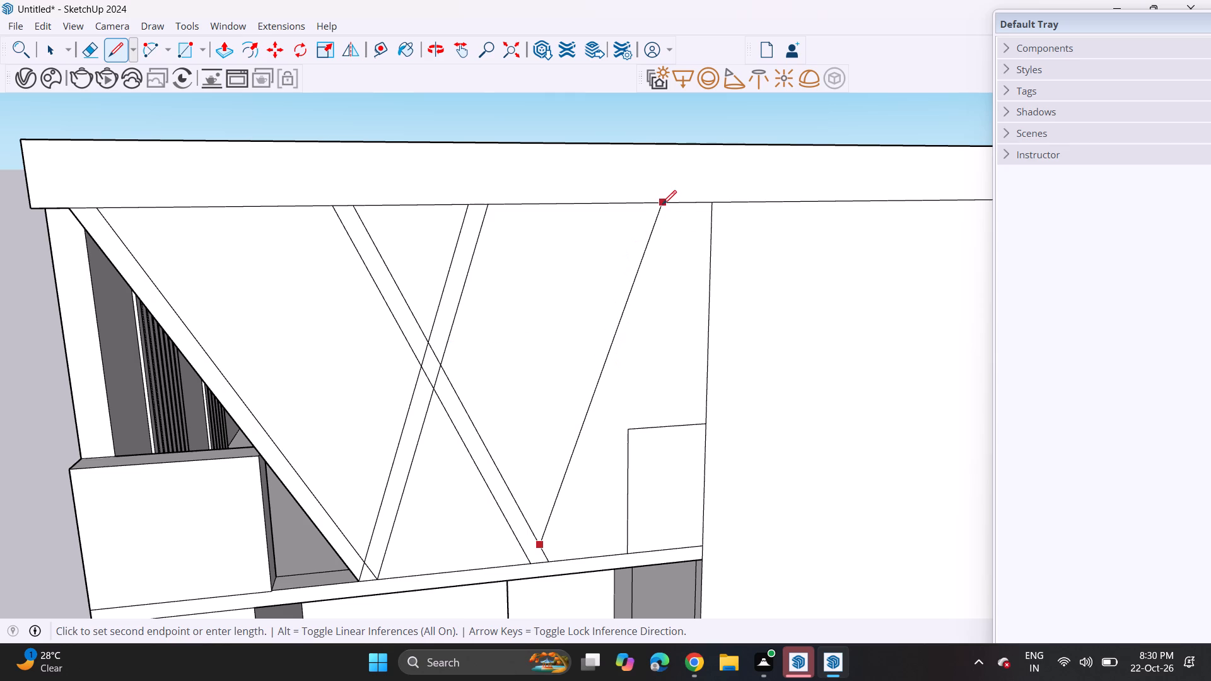
pyautogui.click(662, 204)
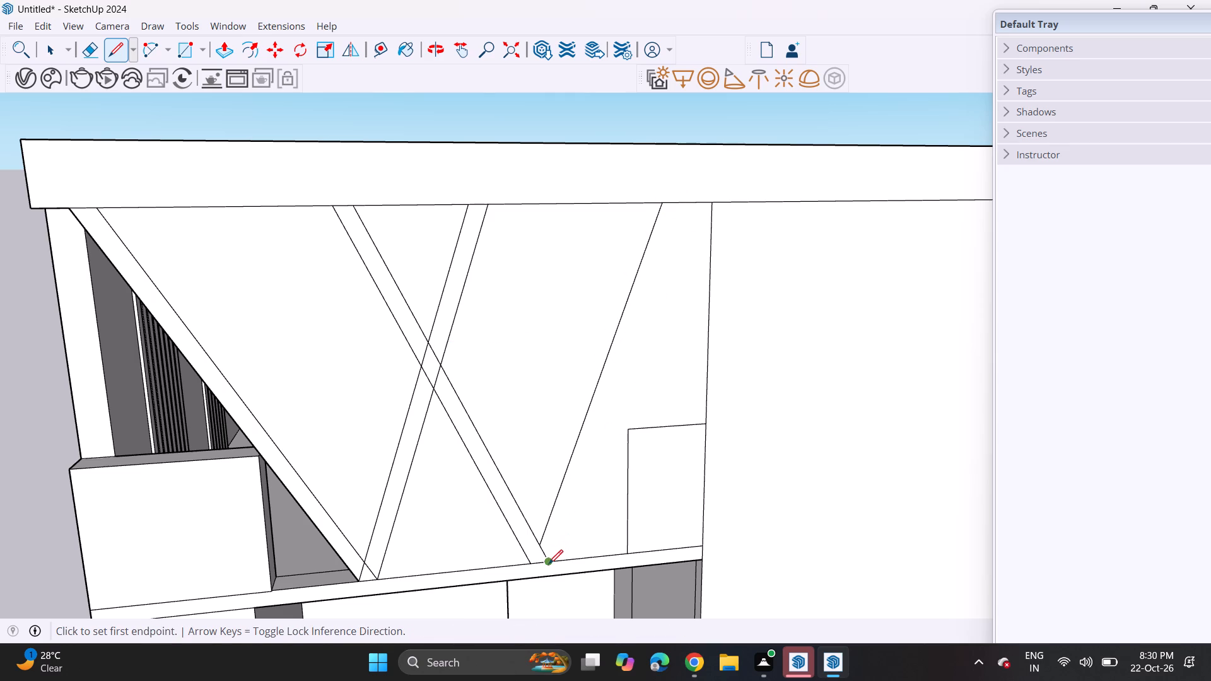
pyautogui.click(549, 564)
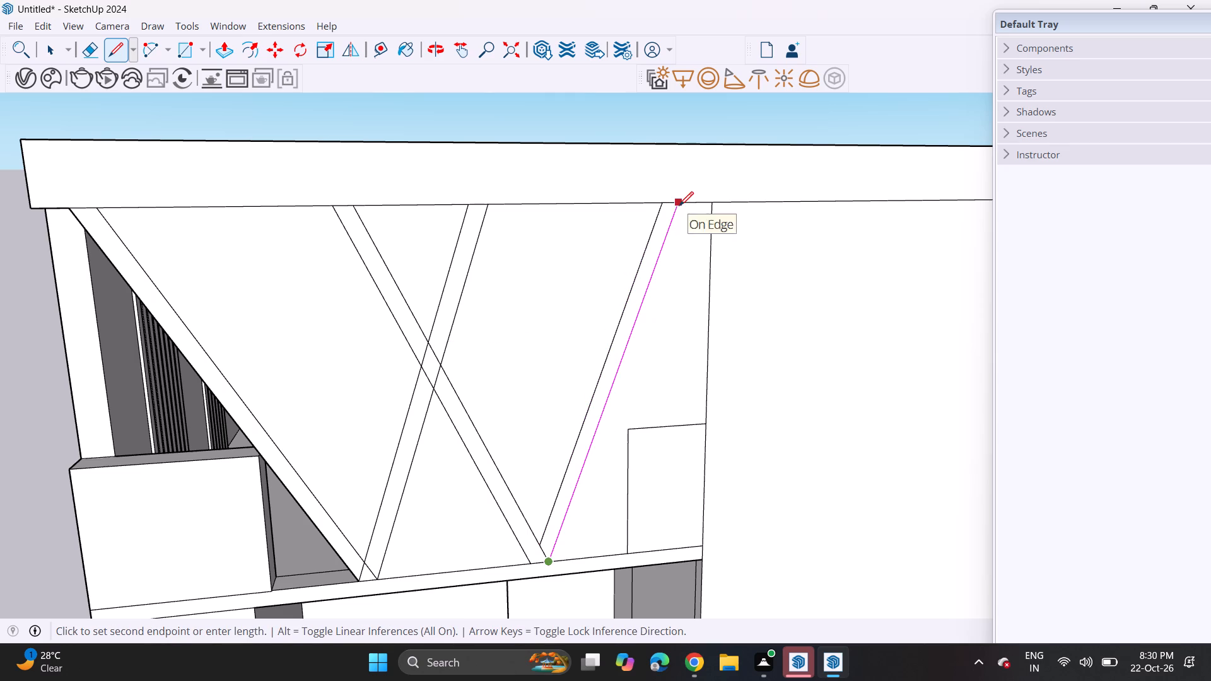
pyautogui.click(679, 206)
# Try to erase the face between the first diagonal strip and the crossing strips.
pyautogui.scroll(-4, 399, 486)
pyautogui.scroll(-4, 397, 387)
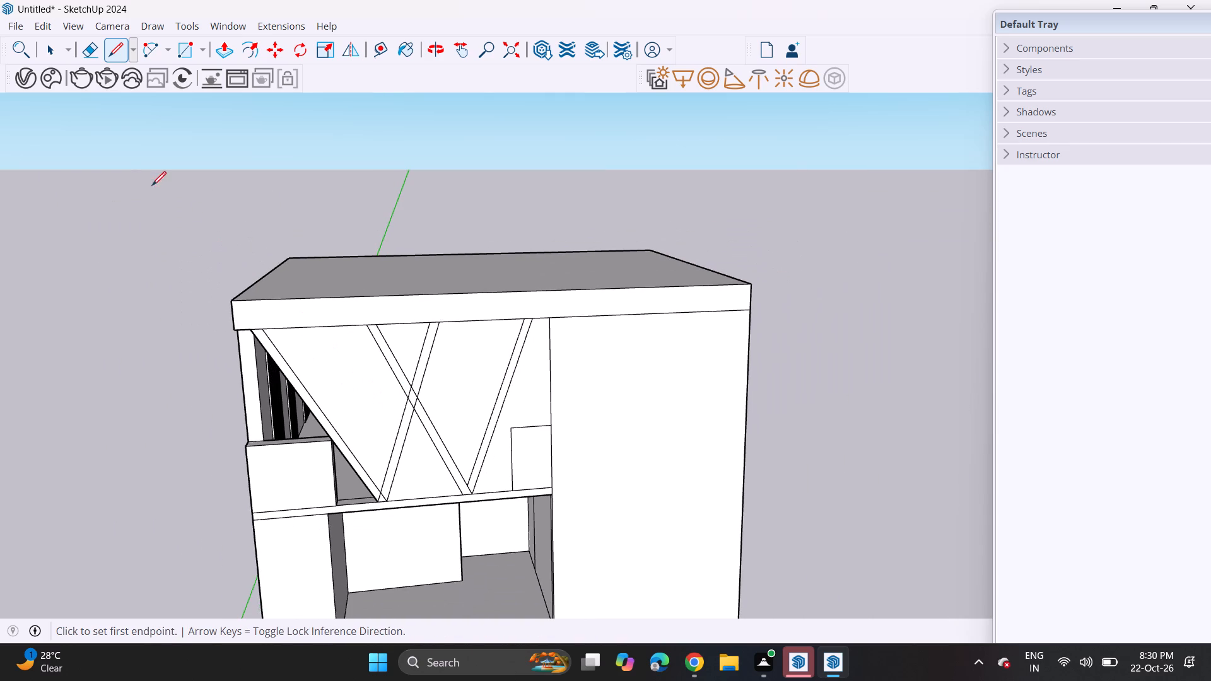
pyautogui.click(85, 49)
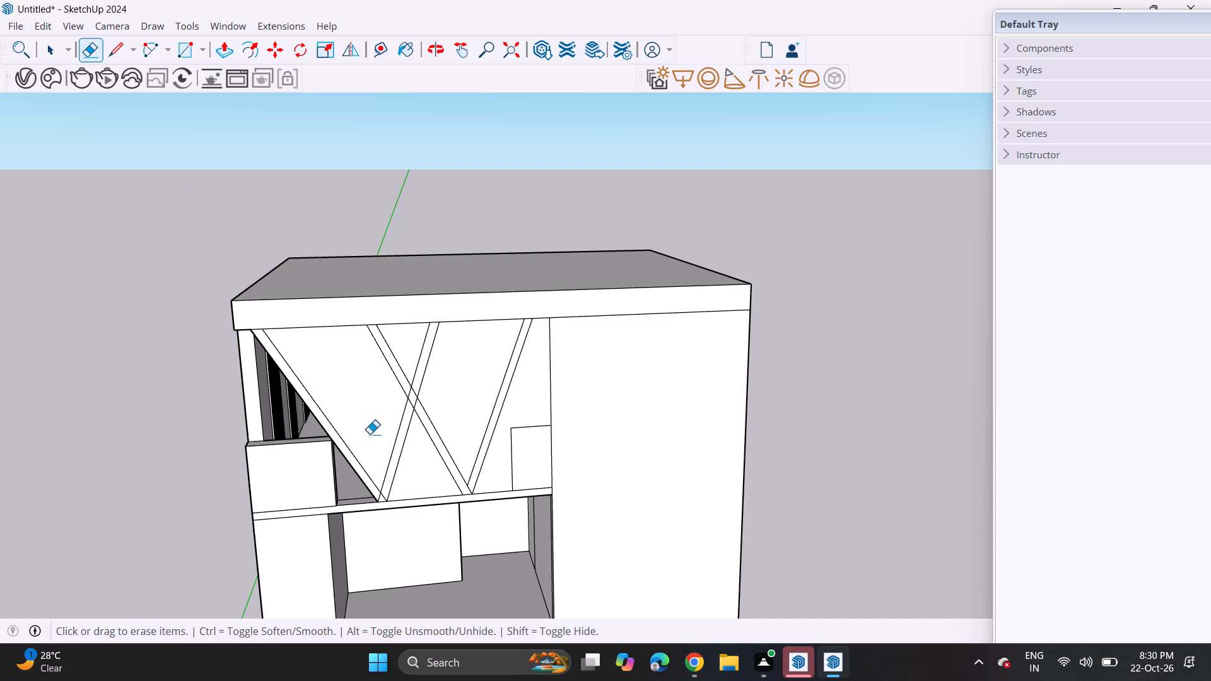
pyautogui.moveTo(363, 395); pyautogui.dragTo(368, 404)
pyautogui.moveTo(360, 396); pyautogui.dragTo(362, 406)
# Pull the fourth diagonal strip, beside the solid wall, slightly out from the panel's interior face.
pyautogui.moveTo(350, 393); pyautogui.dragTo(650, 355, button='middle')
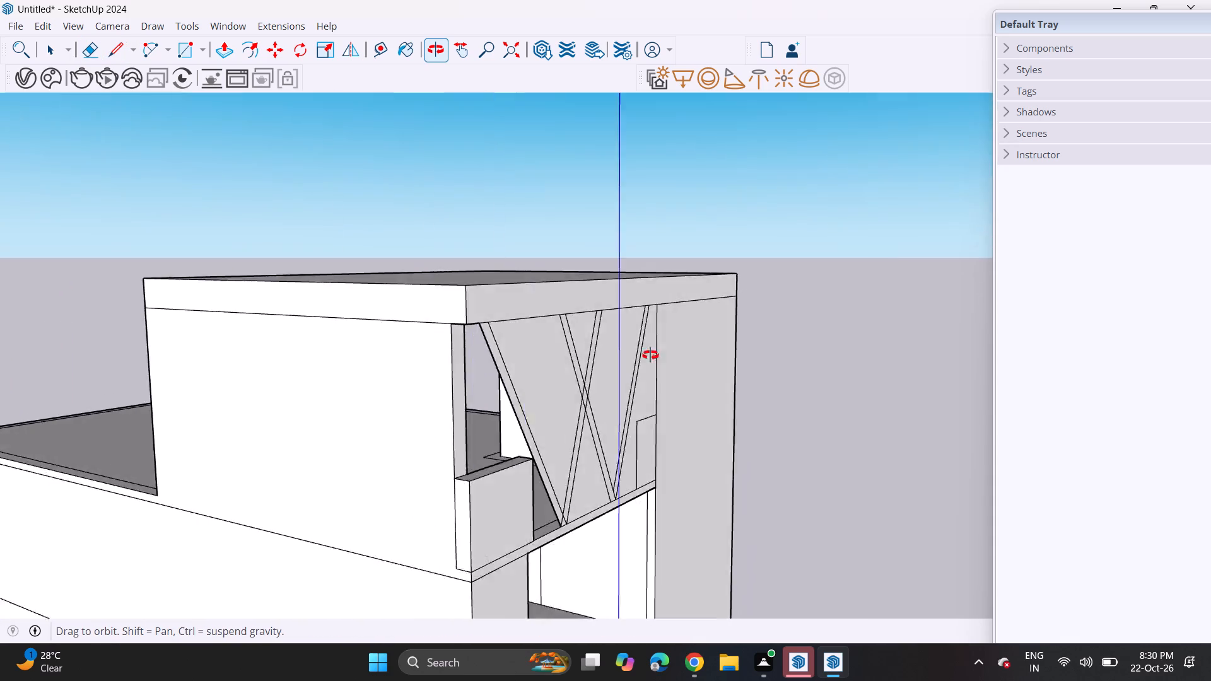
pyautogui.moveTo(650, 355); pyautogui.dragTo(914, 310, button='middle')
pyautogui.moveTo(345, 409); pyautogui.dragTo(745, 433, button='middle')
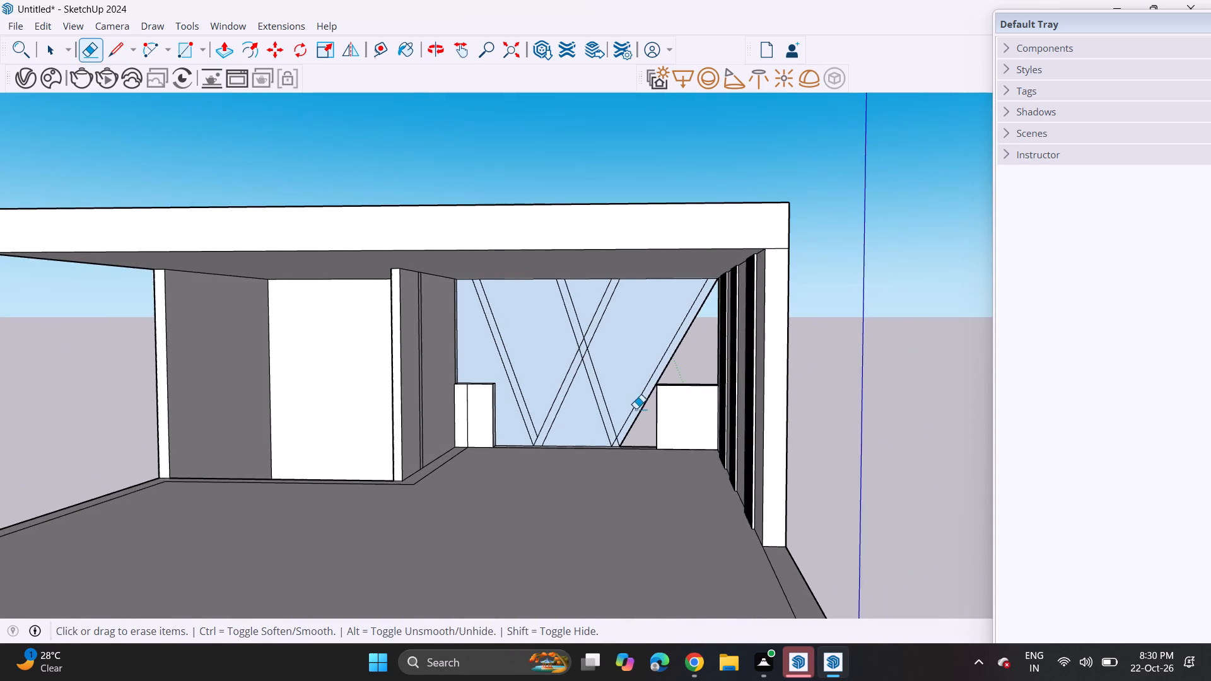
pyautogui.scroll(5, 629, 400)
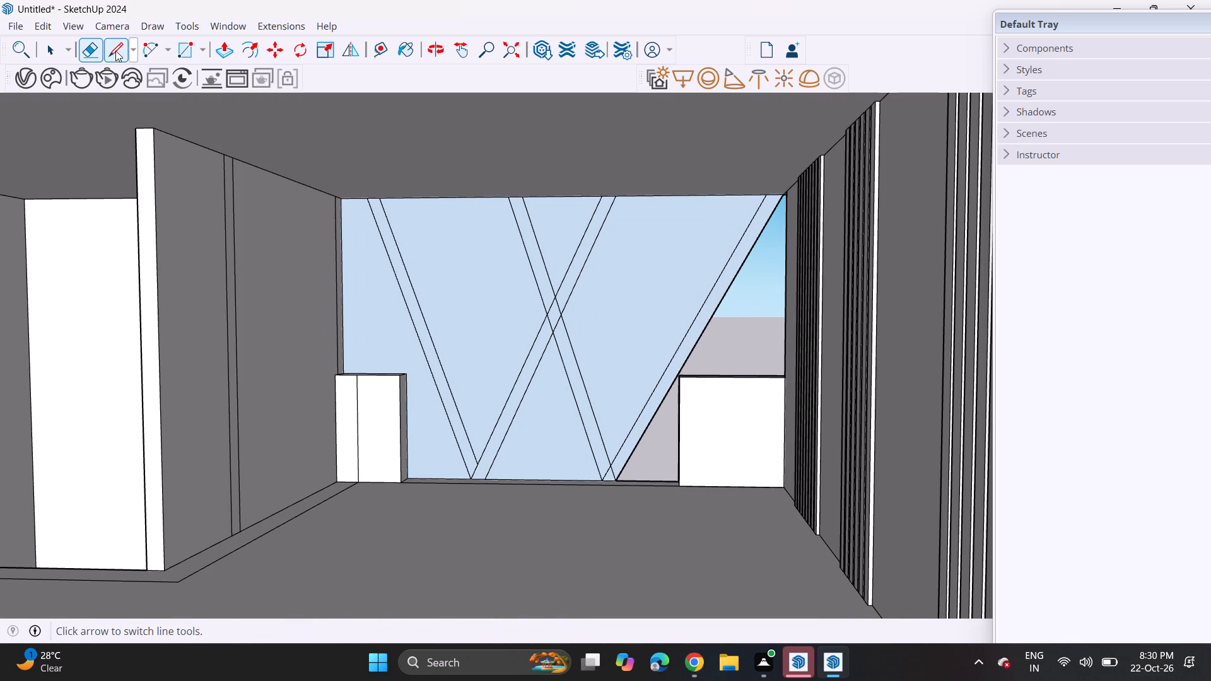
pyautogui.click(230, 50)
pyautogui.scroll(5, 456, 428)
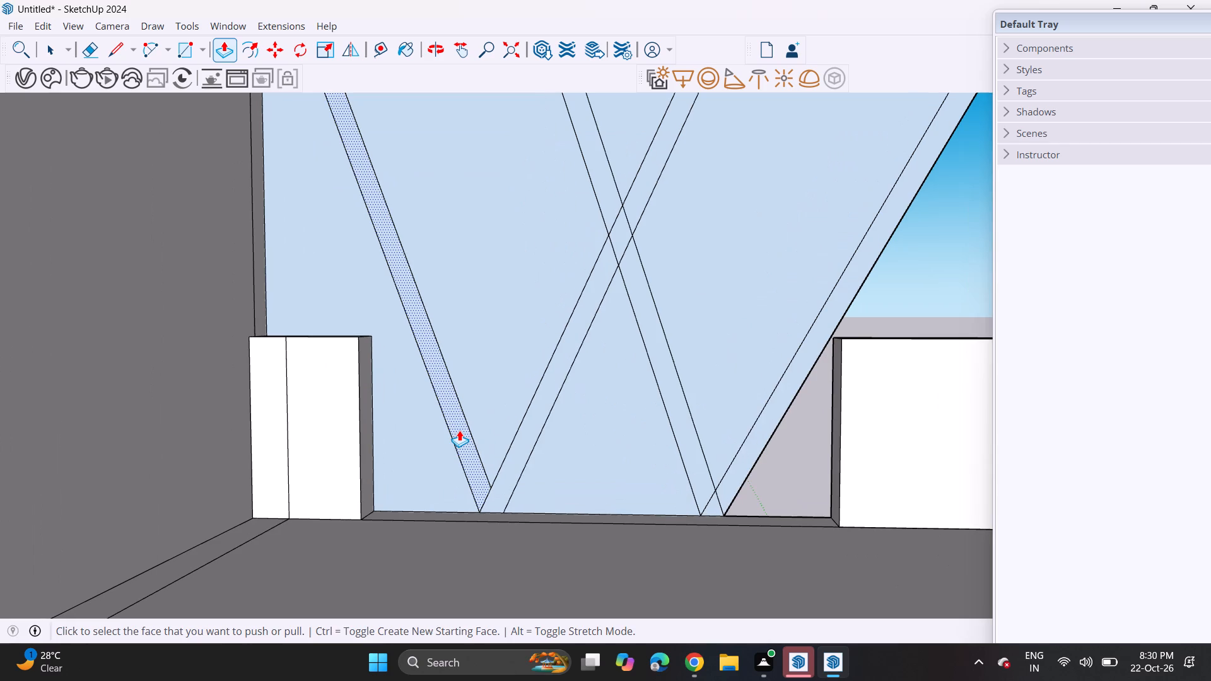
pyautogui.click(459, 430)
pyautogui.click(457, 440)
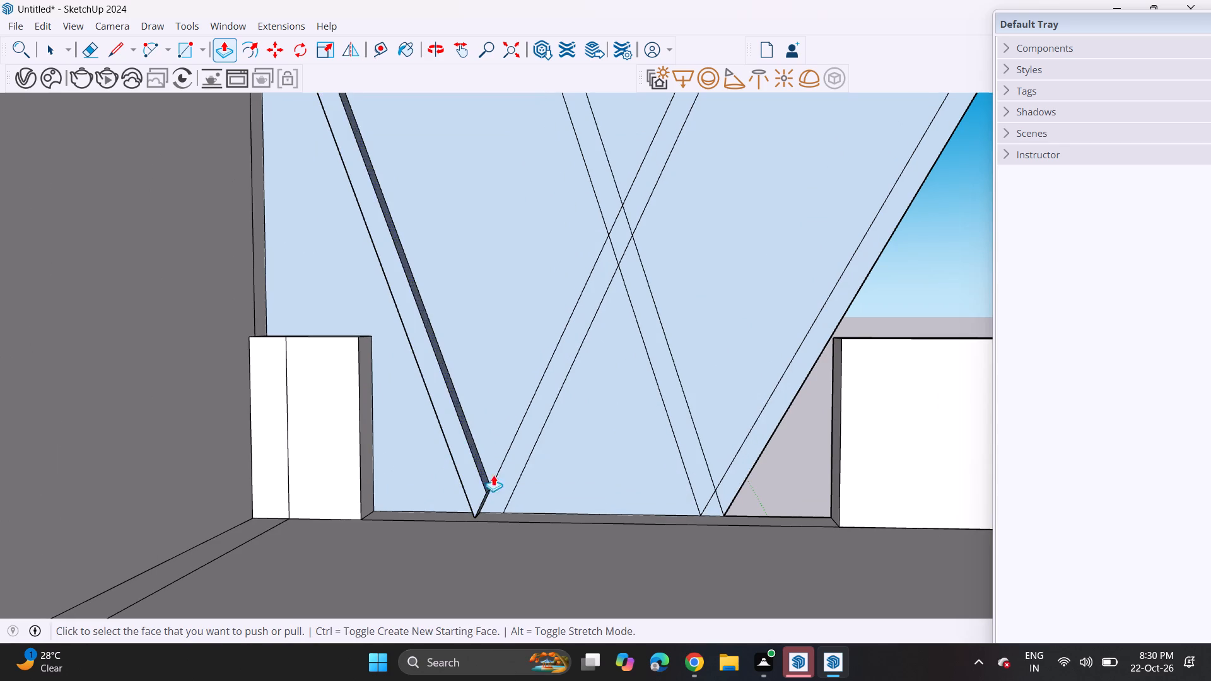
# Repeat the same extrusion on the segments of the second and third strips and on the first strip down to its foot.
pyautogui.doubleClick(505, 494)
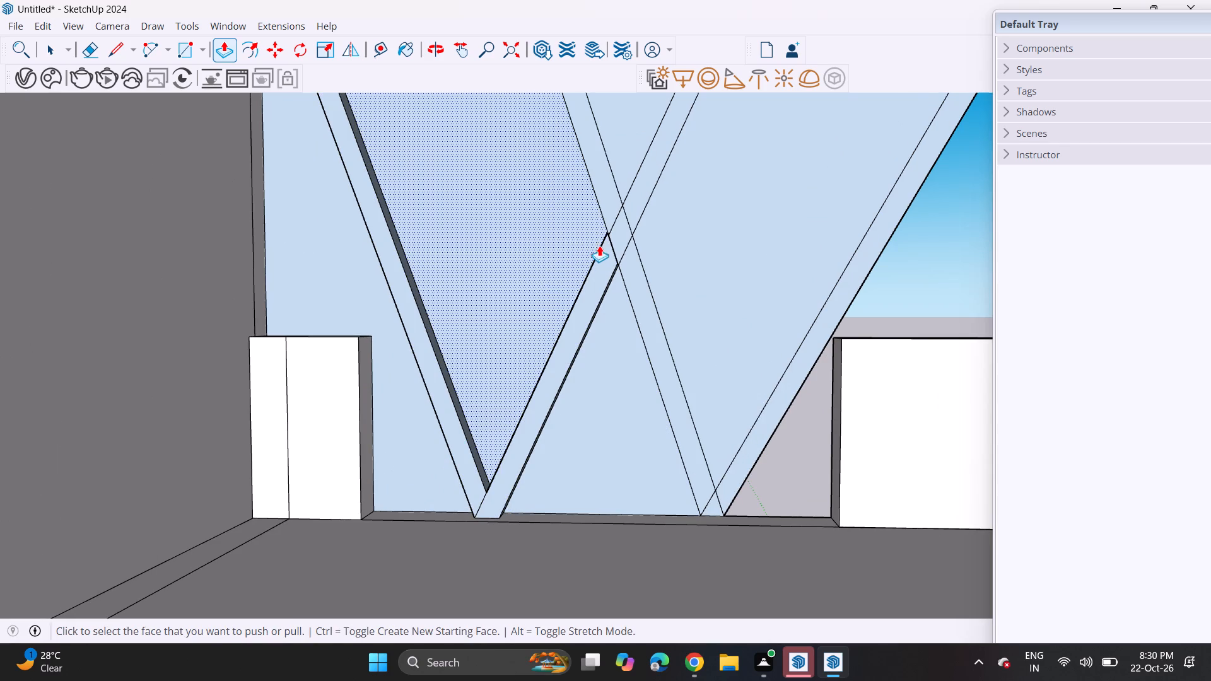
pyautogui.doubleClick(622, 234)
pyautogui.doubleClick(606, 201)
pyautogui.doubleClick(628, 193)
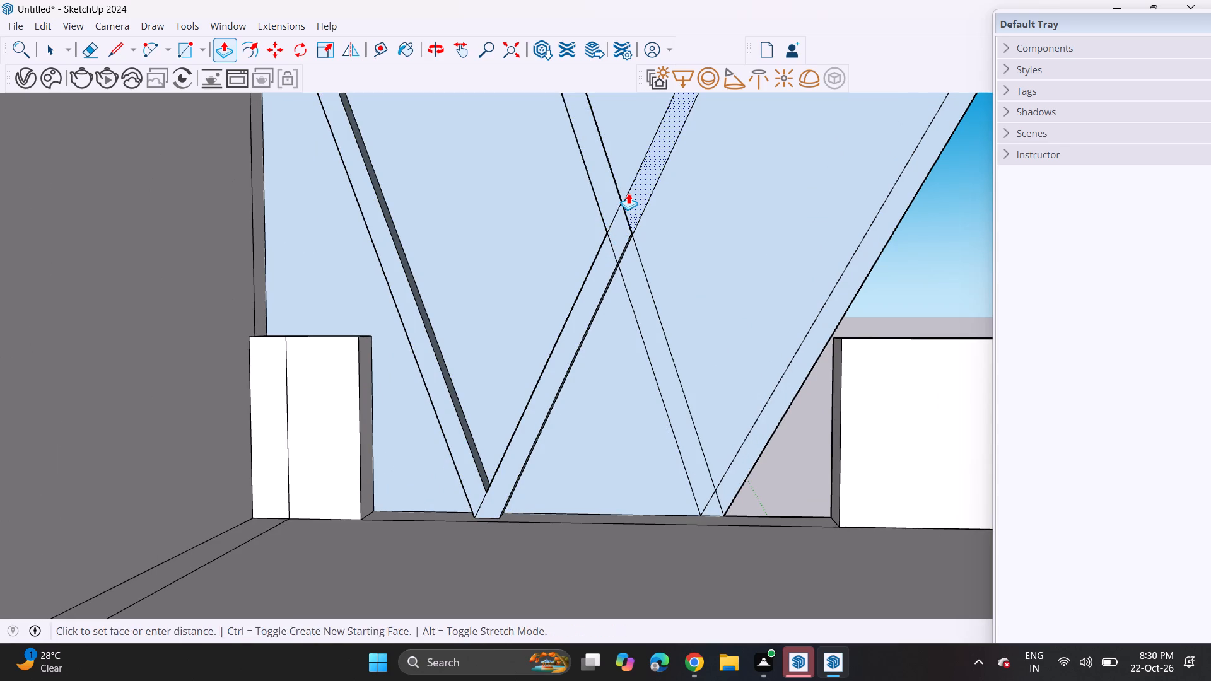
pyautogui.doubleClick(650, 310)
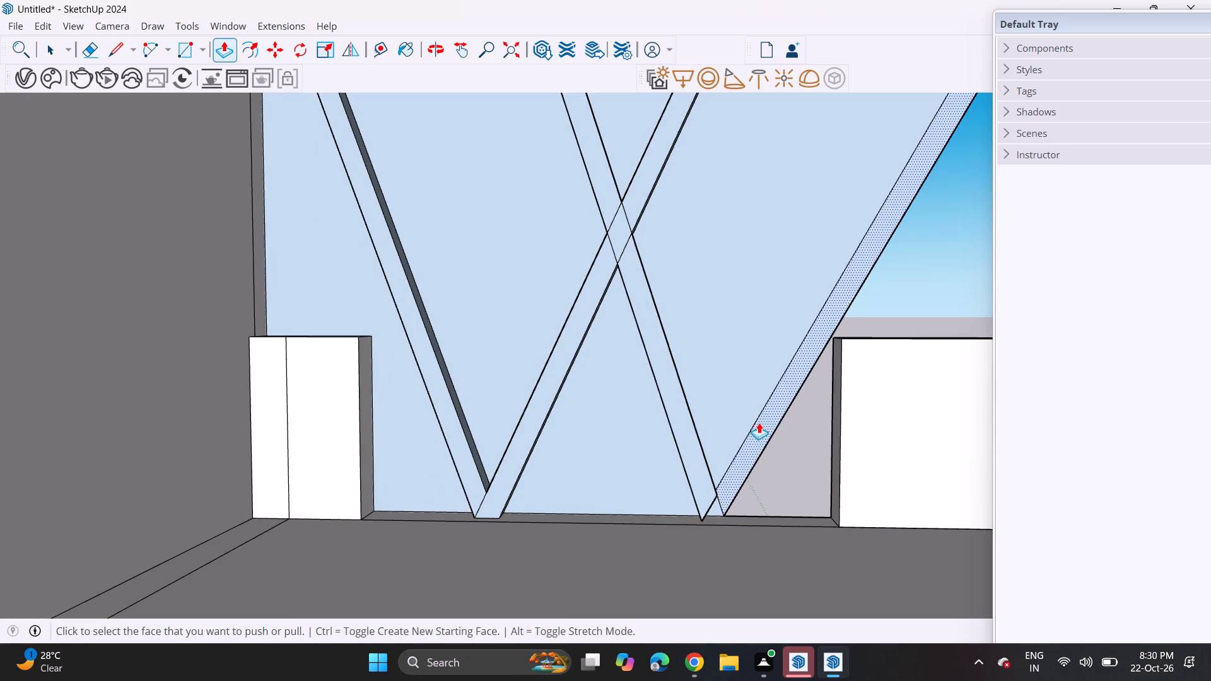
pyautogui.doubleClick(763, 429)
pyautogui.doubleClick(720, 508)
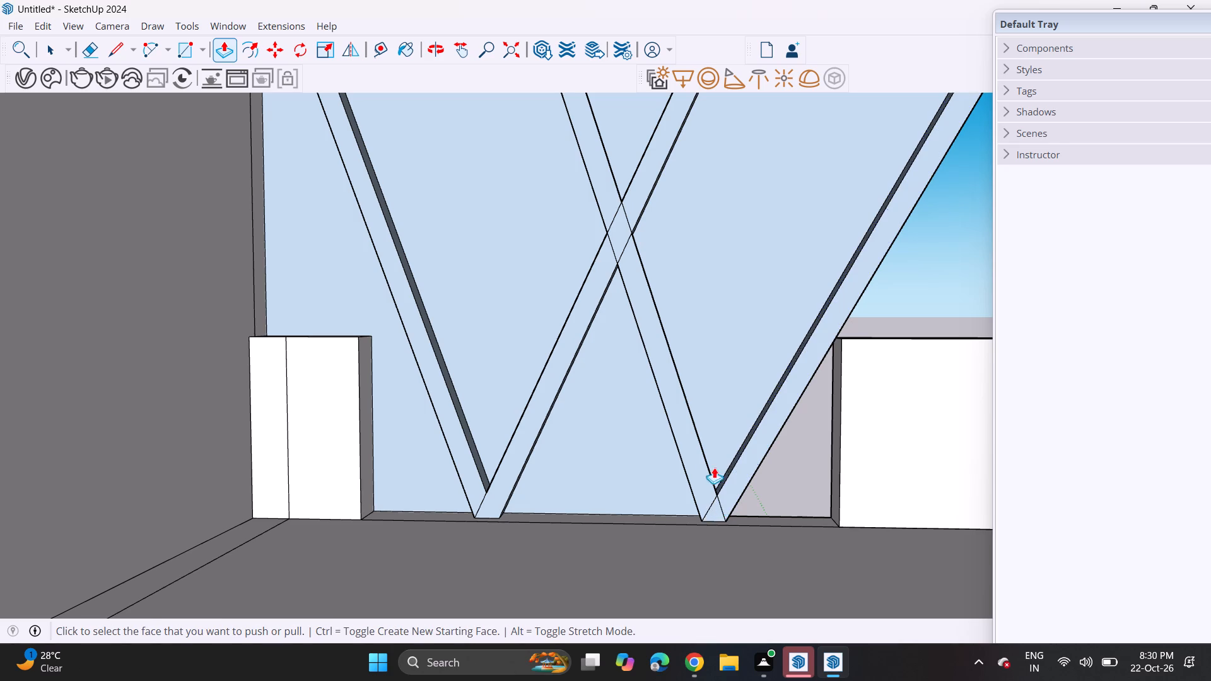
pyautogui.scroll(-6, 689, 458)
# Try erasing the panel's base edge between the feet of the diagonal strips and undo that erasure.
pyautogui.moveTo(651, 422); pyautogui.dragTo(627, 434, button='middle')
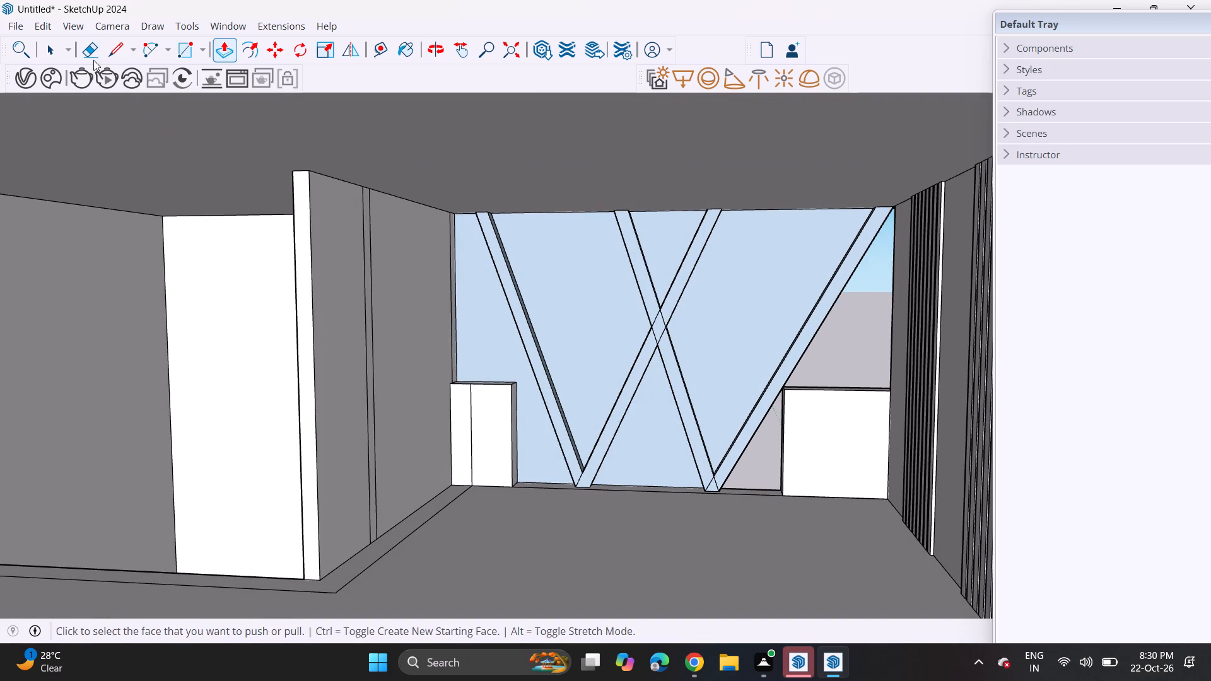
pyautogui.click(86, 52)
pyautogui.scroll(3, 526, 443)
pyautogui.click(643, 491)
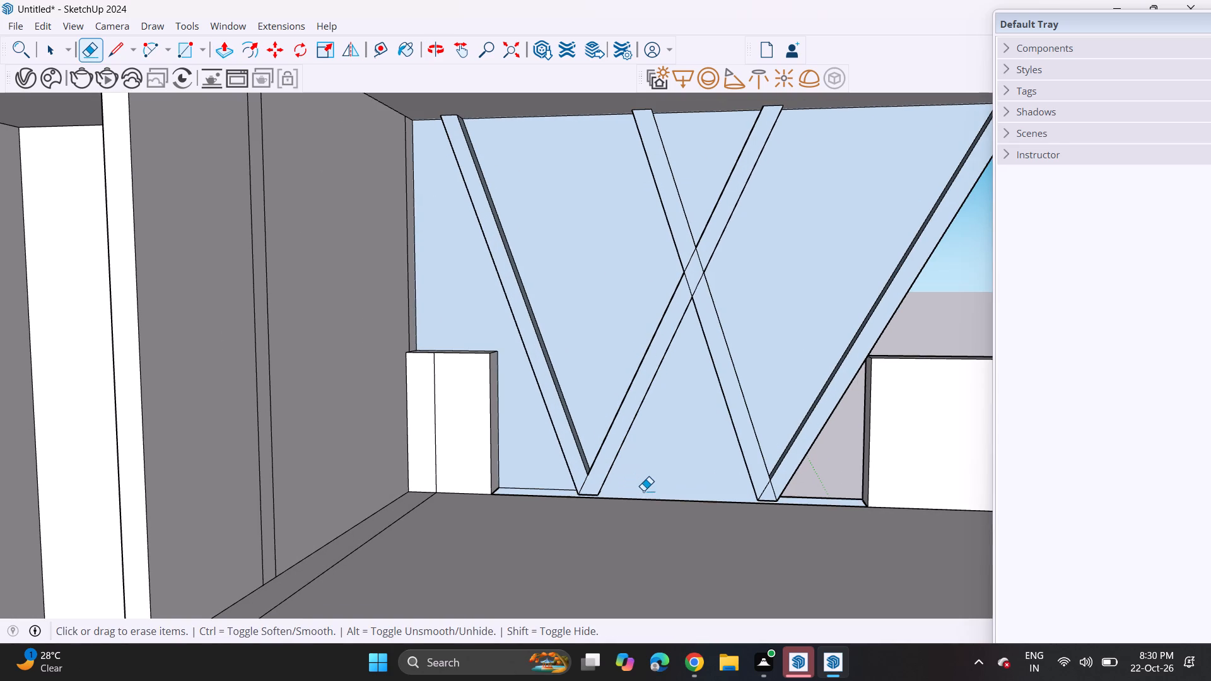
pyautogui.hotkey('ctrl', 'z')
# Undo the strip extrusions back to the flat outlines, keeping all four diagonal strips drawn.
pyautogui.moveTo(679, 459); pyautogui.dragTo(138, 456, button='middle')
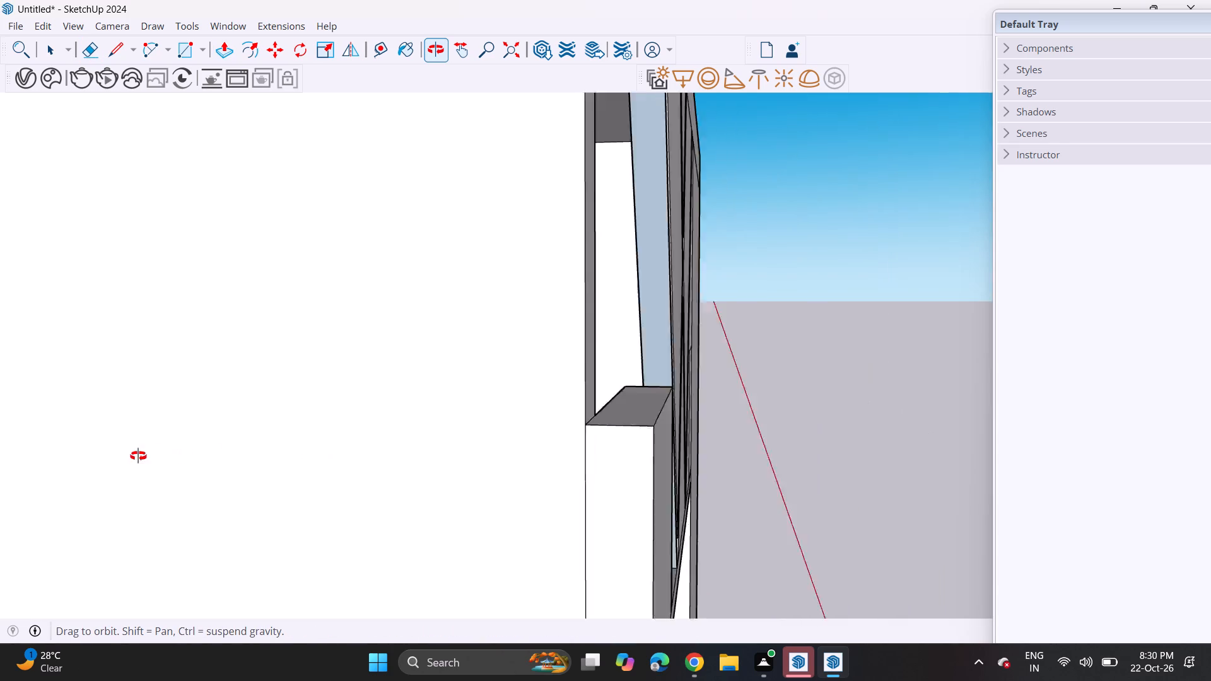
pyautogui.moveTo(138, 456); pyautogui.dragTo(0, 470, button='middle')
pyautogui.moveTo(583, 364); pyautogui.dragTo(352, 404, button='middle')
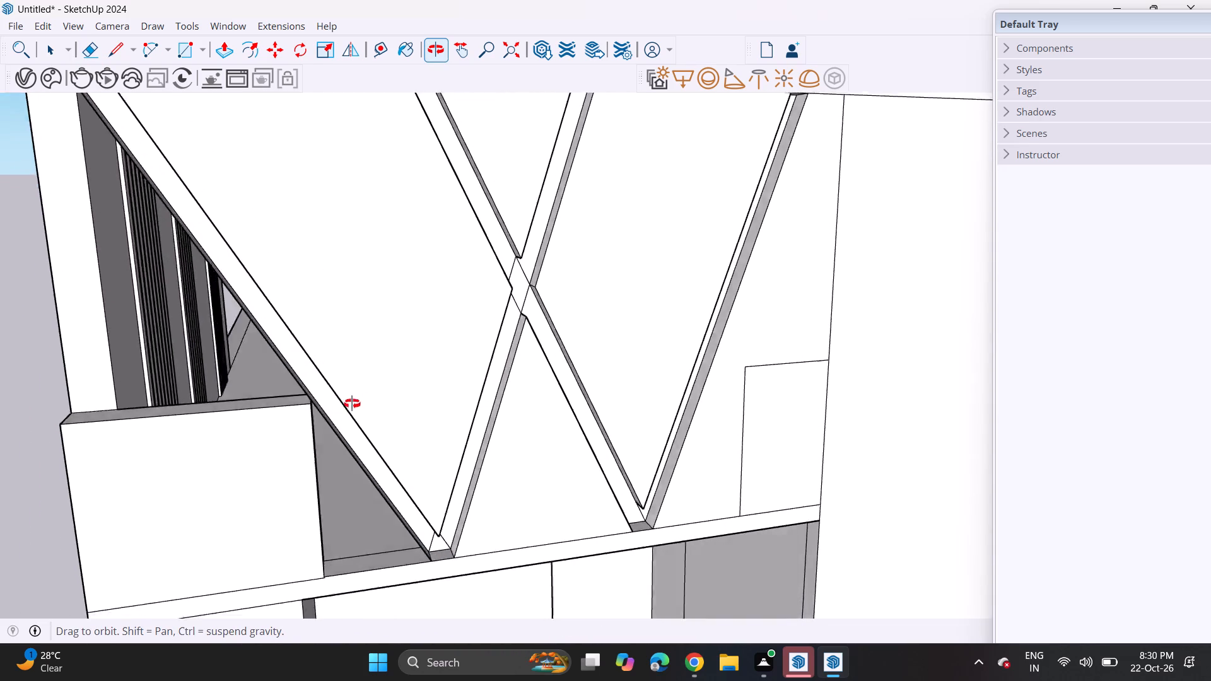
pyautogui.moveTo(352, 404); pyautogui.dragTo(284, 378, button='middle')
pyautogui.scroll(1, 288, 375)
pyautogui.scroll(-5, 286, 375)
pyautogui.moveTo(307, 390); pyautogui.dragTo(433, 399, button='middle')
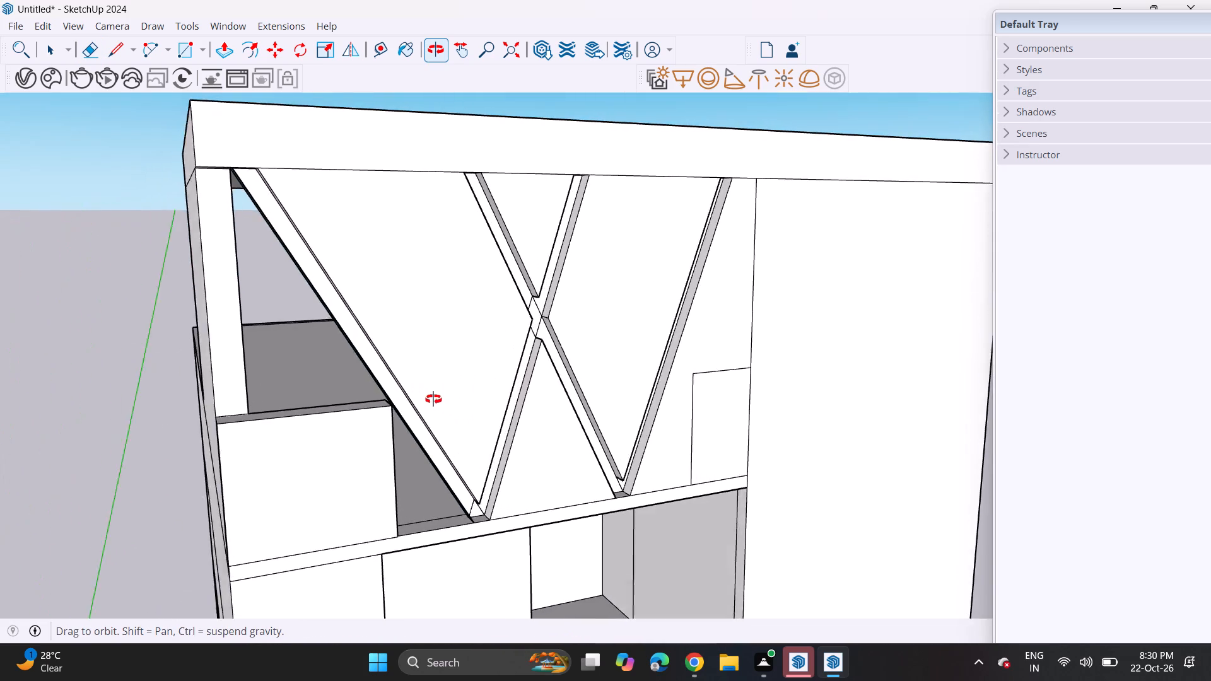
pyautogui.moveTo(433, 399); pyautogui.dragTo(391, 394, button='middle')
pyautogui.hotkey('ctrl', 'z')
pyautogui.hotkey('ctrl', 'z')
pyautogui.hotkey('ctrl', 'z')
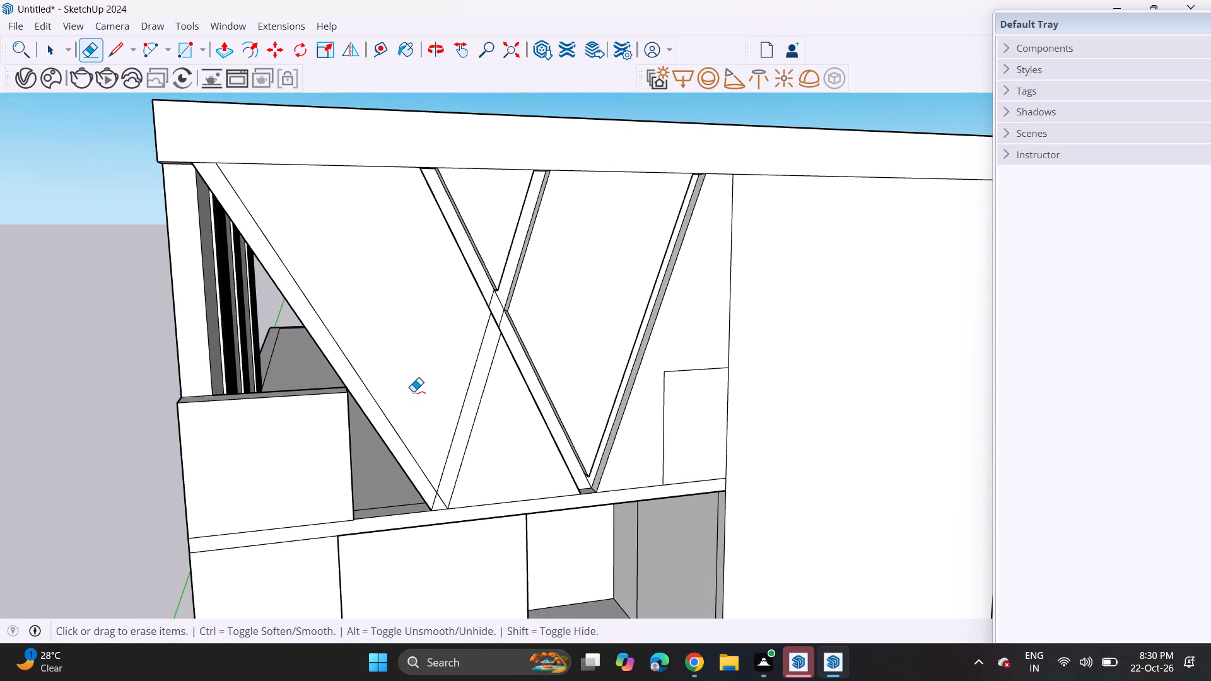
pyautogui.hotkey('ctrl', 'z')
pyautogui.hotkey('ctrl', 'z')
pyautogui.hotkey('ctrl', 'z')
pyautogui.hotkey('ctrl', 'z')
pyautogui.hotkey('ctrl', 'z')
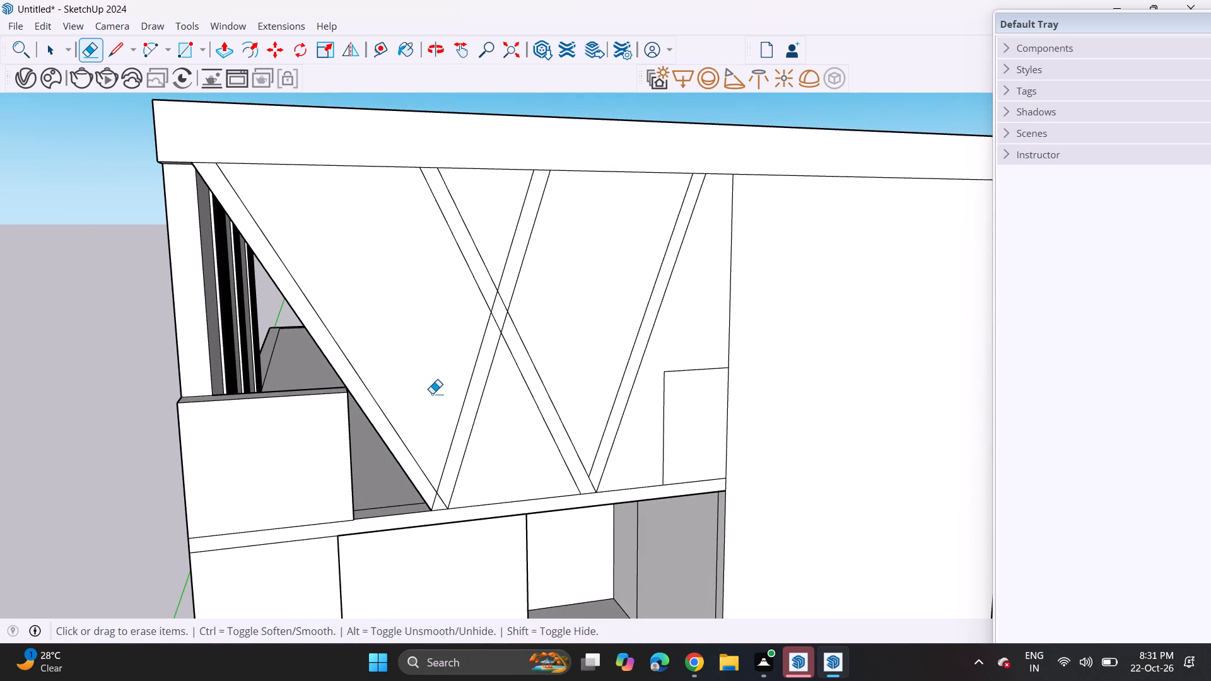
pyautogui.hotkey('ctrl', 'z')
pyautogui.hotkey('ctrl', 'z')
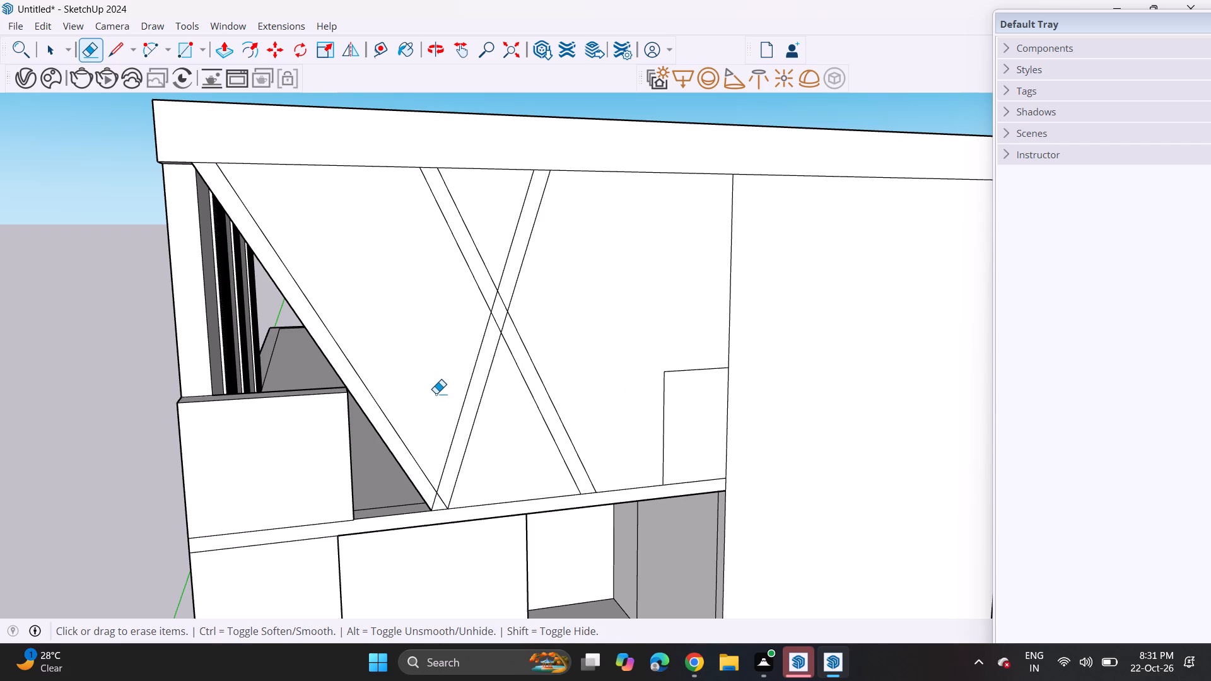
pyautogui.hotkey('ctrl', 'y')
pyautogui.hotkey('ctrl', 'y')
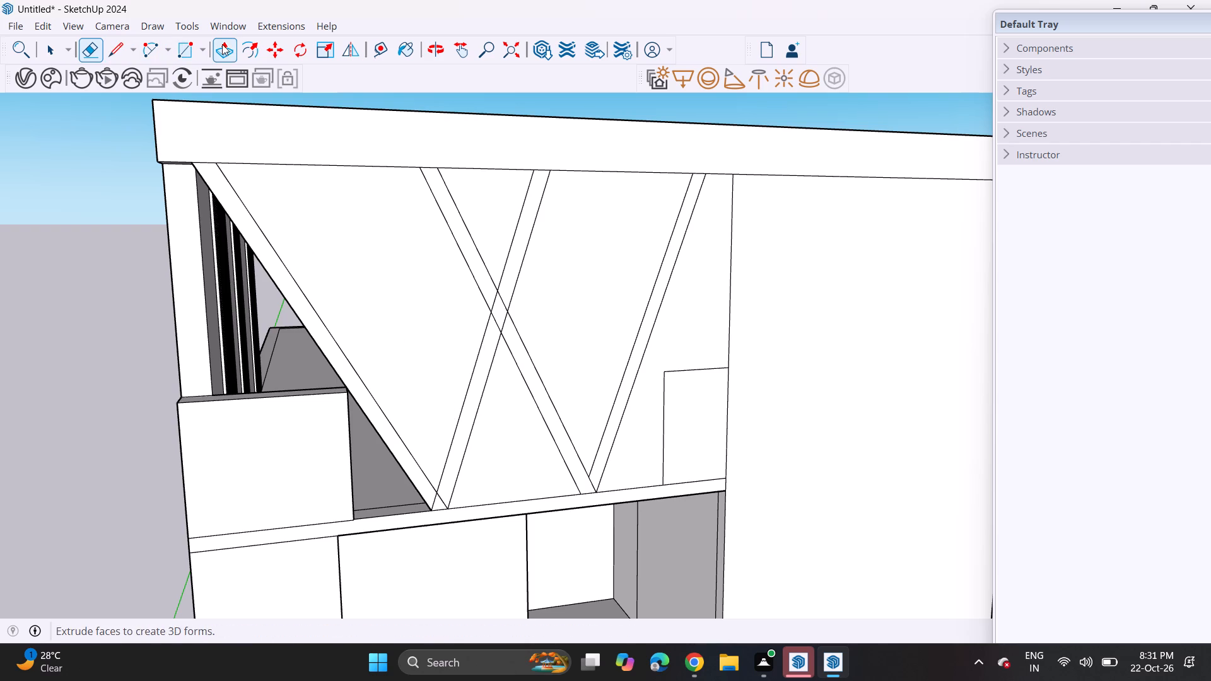
# Push the large face between the first diagonal strip and the crossing strips inward beneath the roof slab.
pyautogui.click(224, 49)
pyautogui.moveTo(285, 235); pyautogui.dragTo(346, 313, button='middle')
pyautogui.click(431, 391)
pyautogui.click(398, 373)
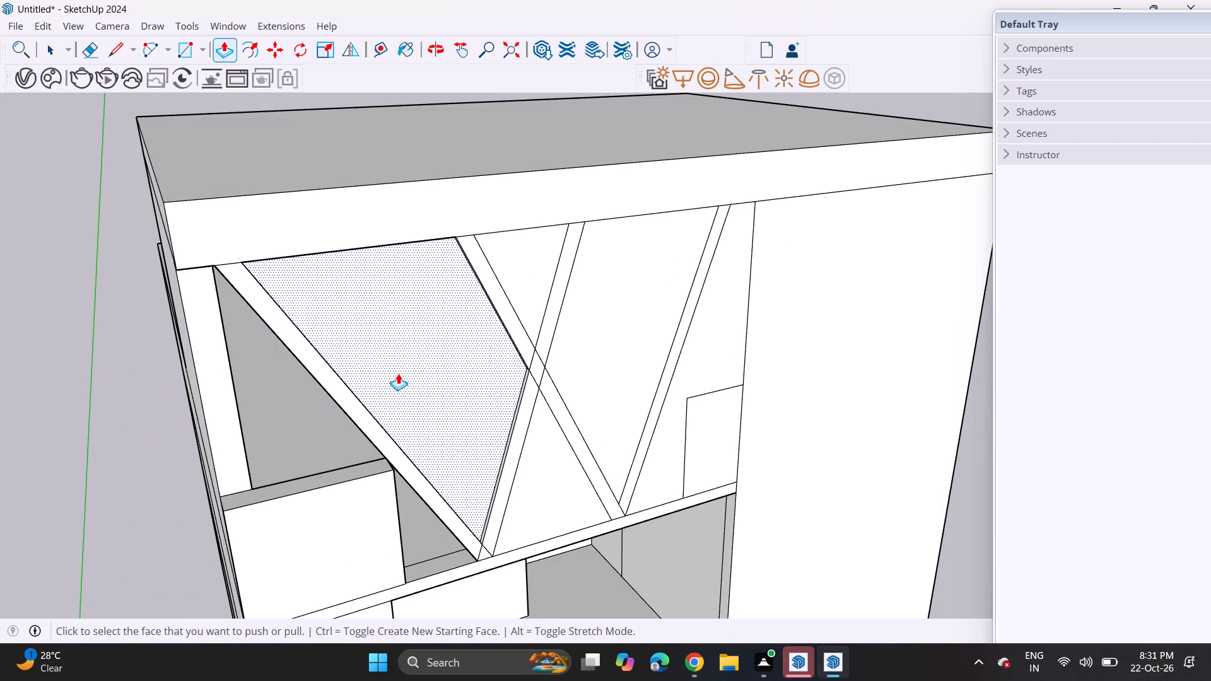
pyautogui.click(324, 276)
# Erase the pushed-in panel, its side faces and the stray edges from the interior side, opening the bay beside the first strip.
pyautogui.moveTo(198, 273); pyautogui.dragTo(872, 201, button='middle')
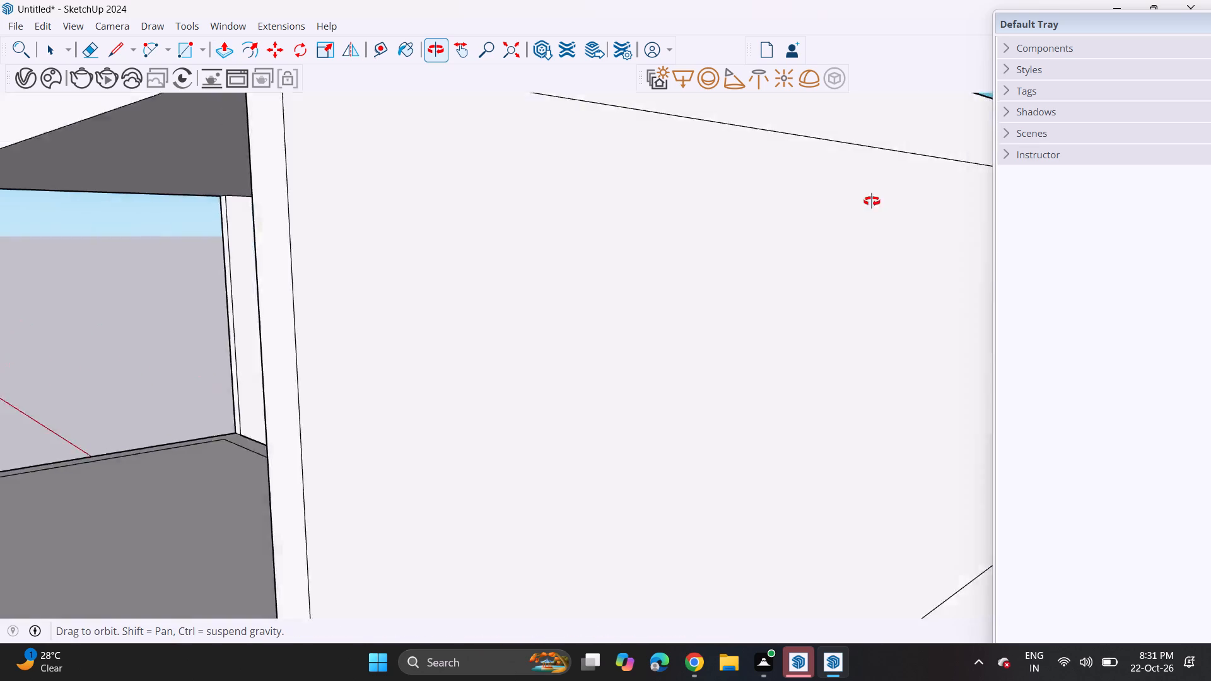
pyautogui.moveTo(872, 201); pyautogui.dragTo(999, 202, button='middle')
pyautogui.scroll(-4, 665, 284)
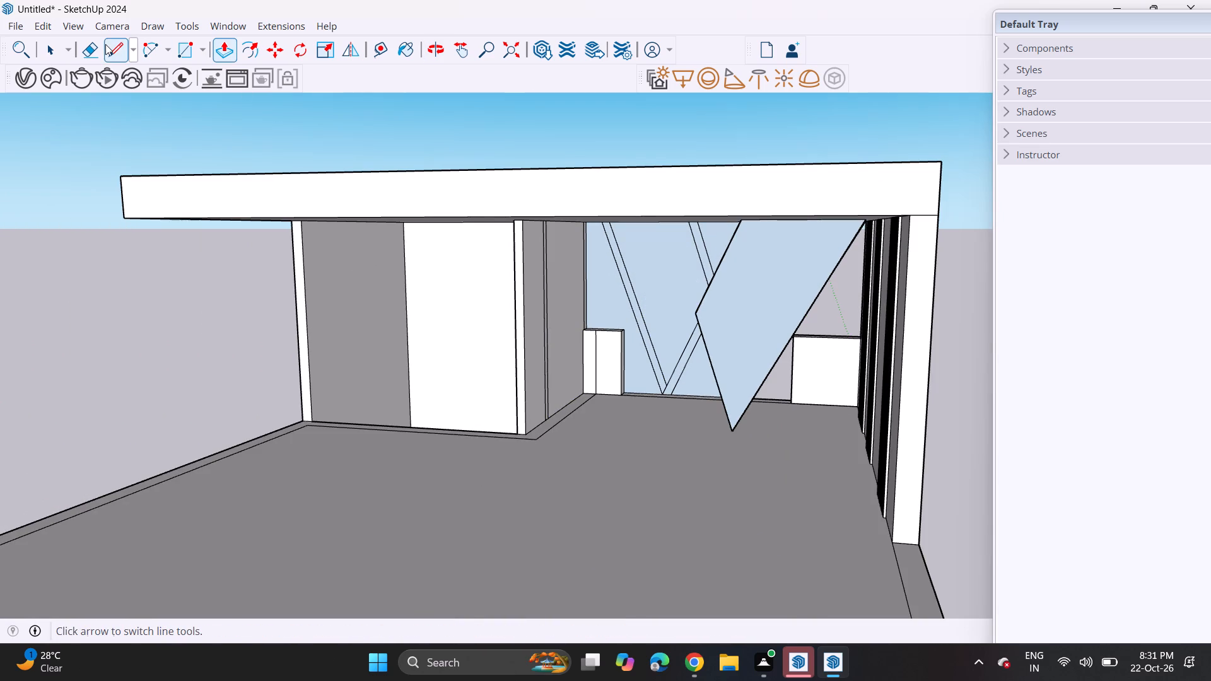
pyautogui.click(93, 54)
pyautogui.moveTo(617, 373); pyautogui.dragTo(684, 350, button='middle')
pyautogui.click(714, 285)
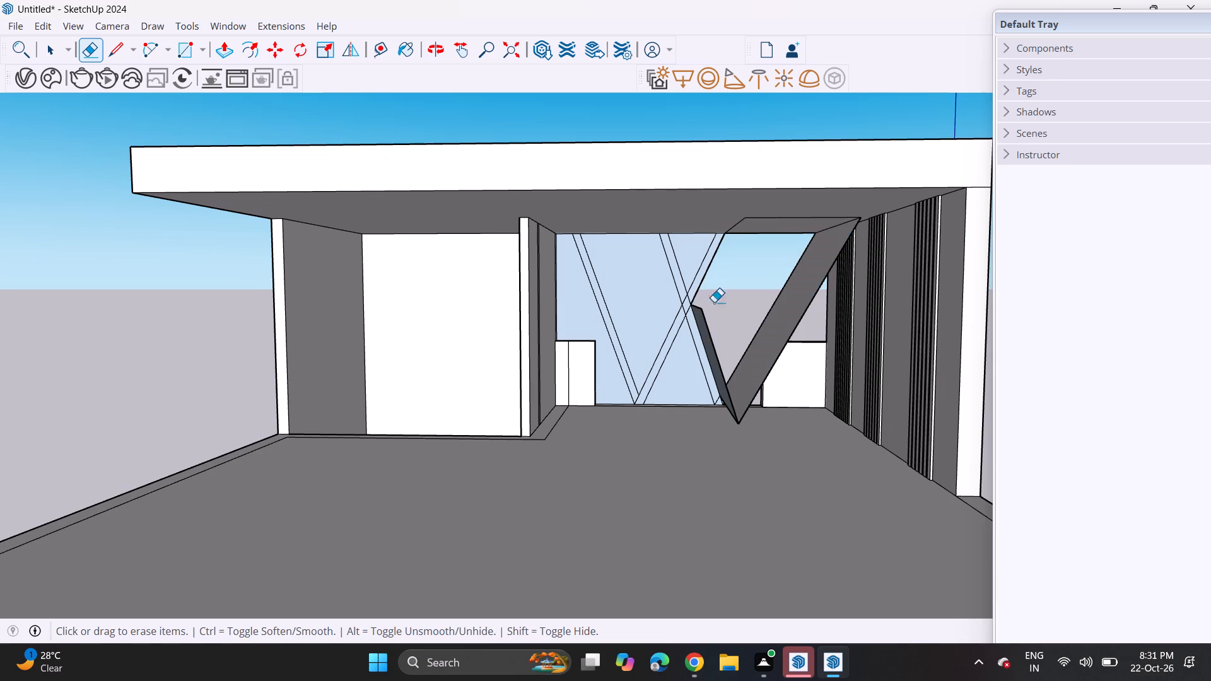
pyautogui.click(710, 340)
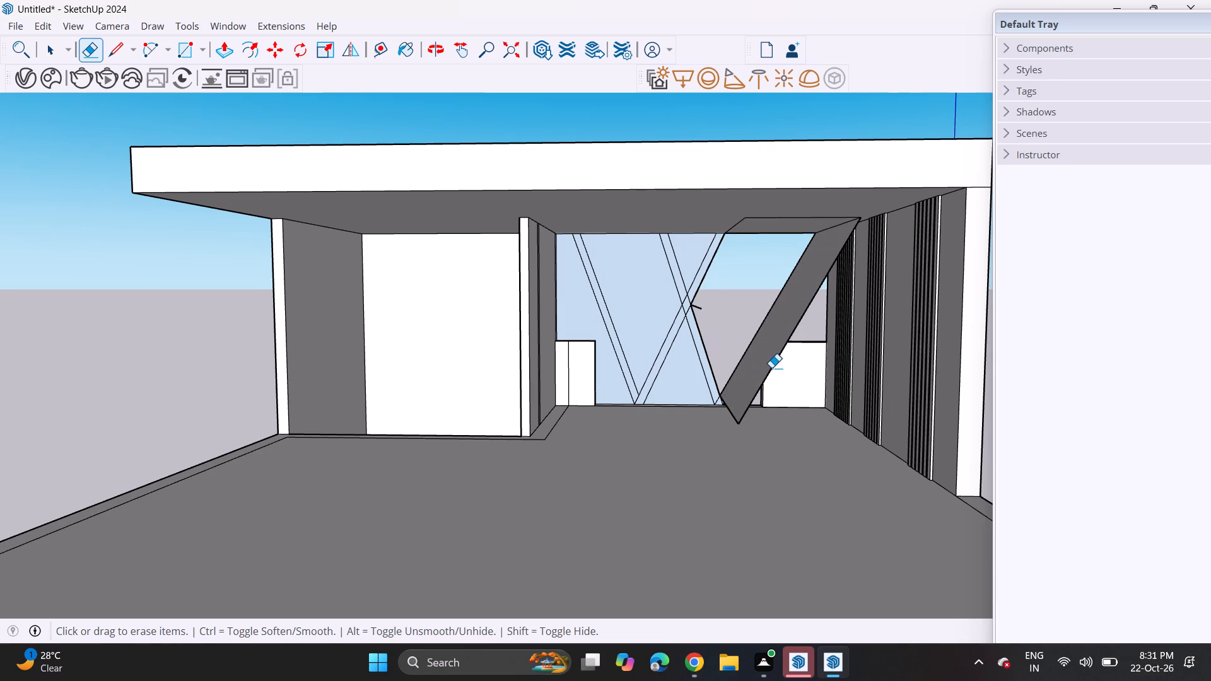
pyautogui.click(771, 368)
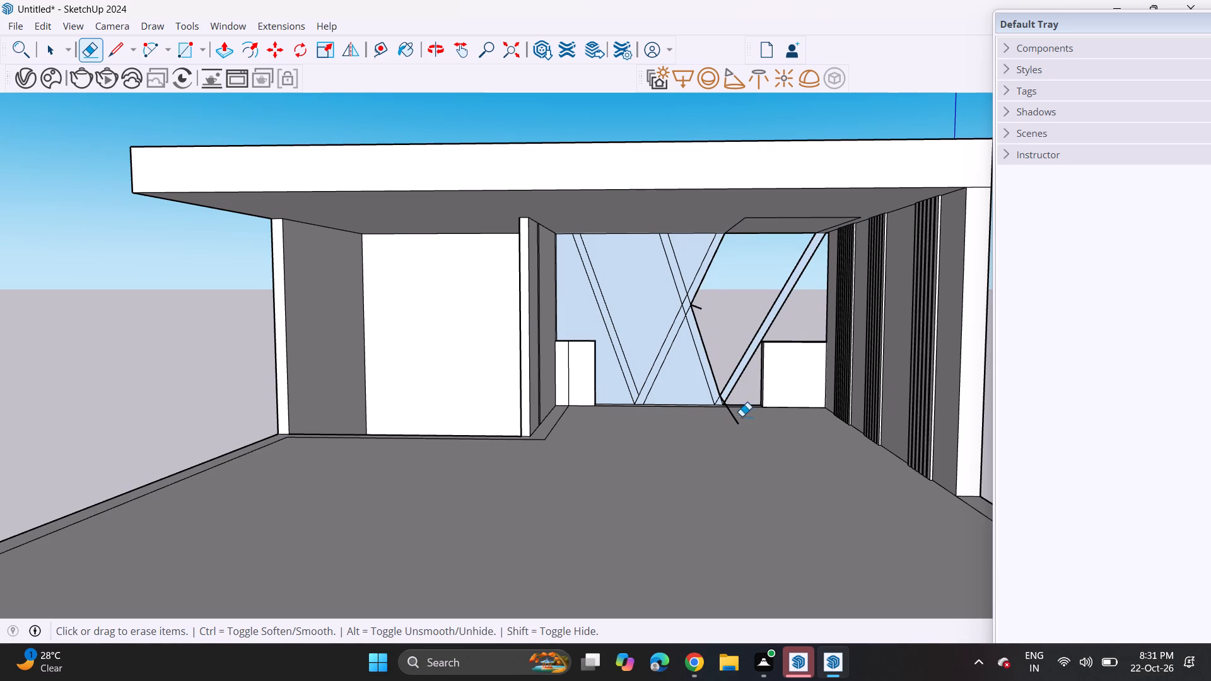
pyautogui.doubleClick(735, 424)
pyautogui.moveTo(758, 407); pyautogui.dragTo(713, 392, button='middle')
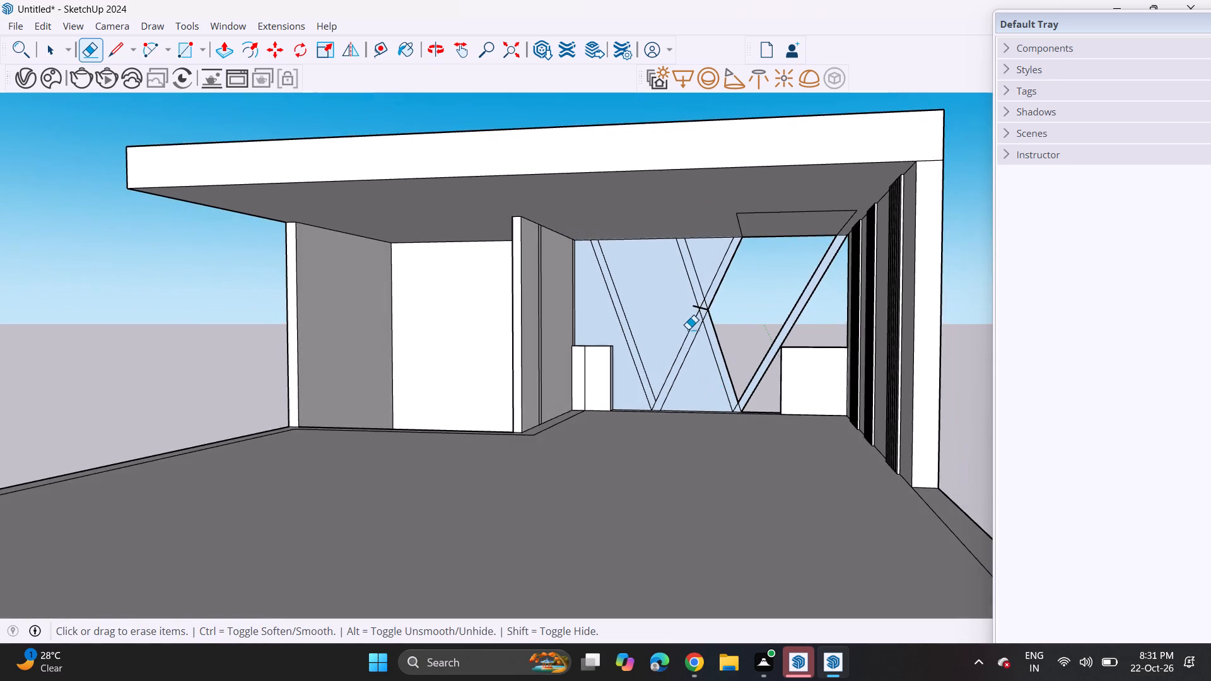
pyautogui.scroll(4, 689, 319)
pyautogui.click(698, 300)
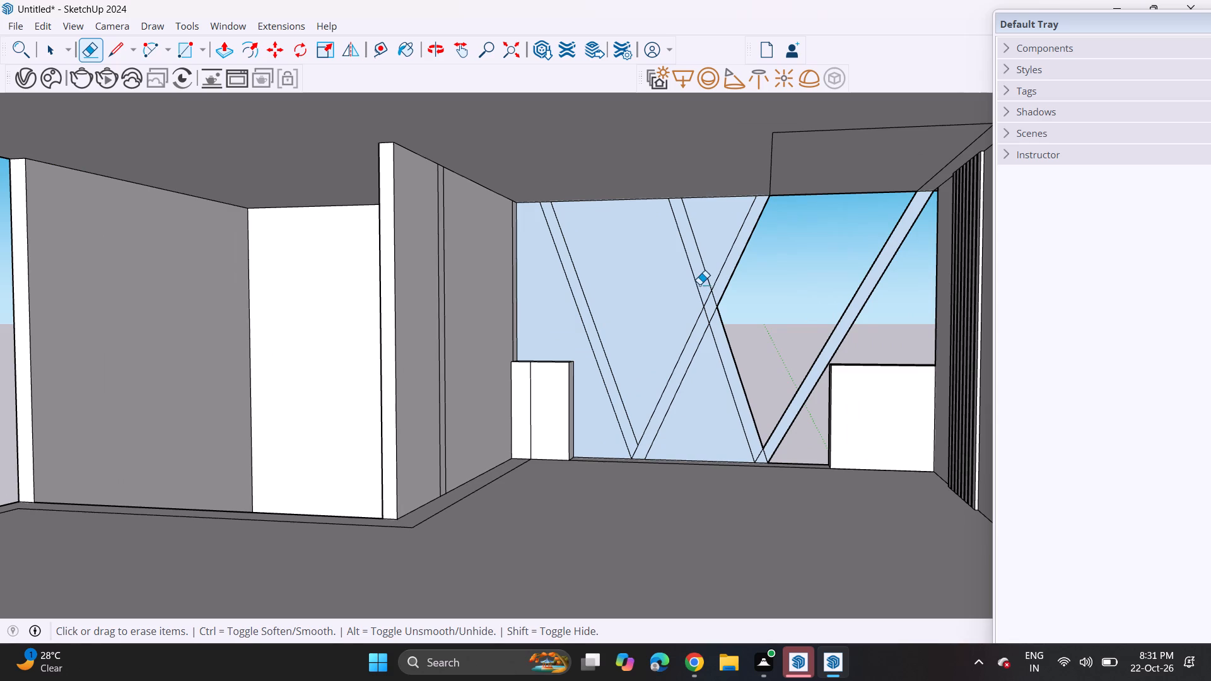
# Push in the upper triangle, the face between the third and fourth strip lines, and the lower triangle beneath the crossing.
pyautogui.scroll(1, 788, 292)
pyautogui.moveTo(785, 292); pyautogui.dragTo(91, 352, button='middle')
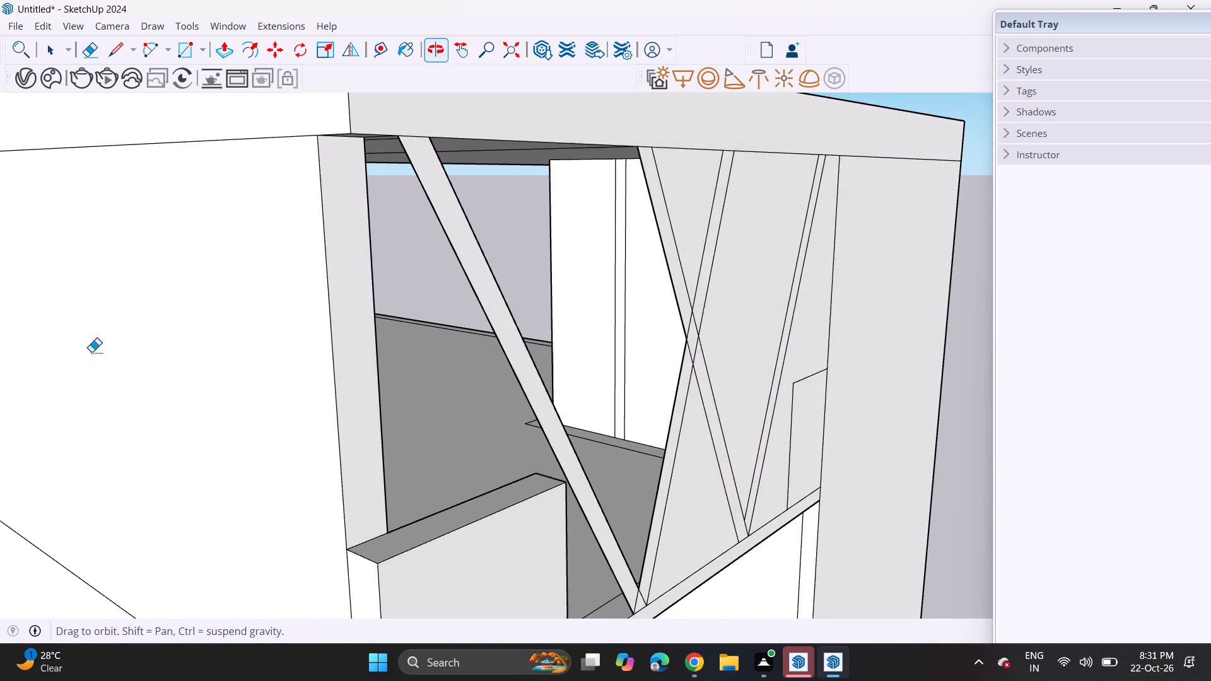
pyautogui.moveTo(91, 352); pyautogui.dragTo(97, 352, button='middle')
pyautogui.moveTo(604, 434); pyautogui.dragTo(367, 430, button='middle')
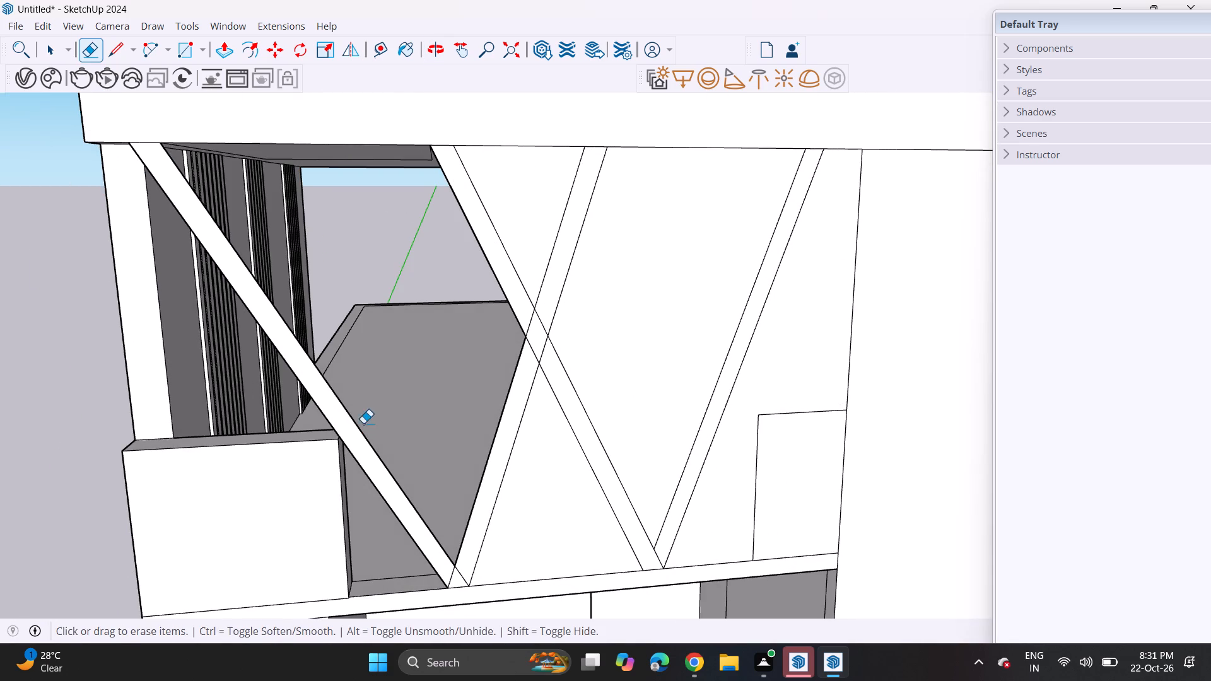
pyautogui.click(216, 40)
pyautogui.moveTo(597, 226); pyautogui.dragTo(631, 340, button='middle')
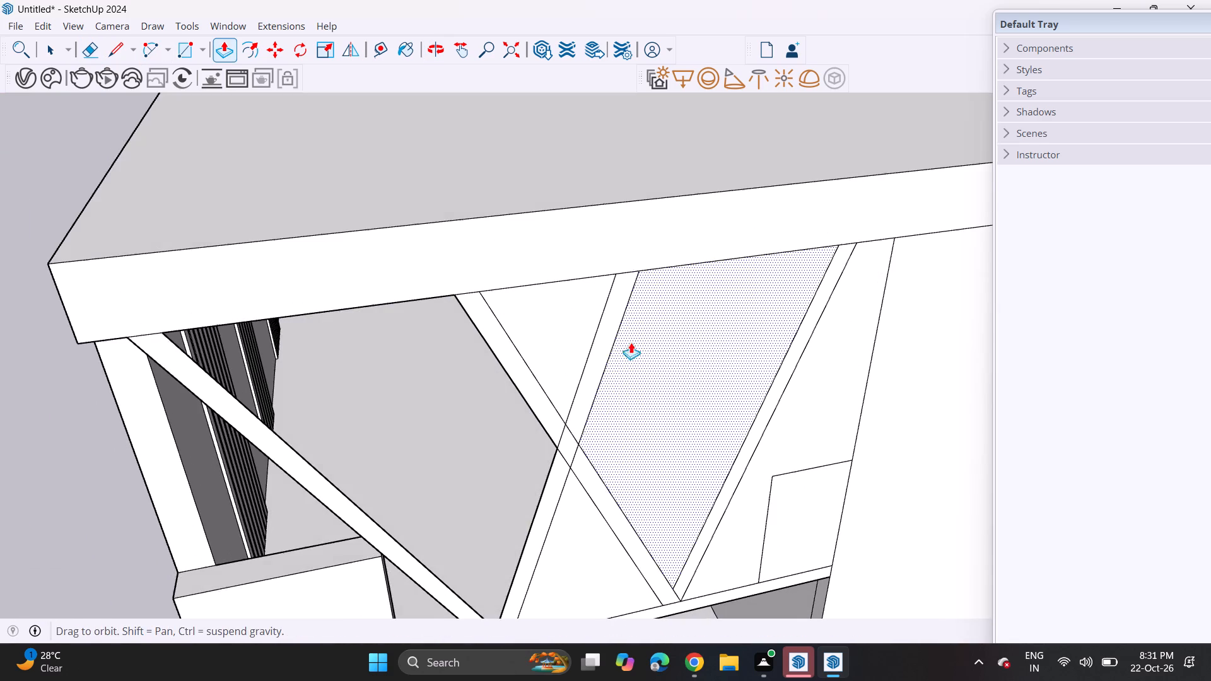
pyautogui.click(568, 366)
pyautogui.click(559, 370)
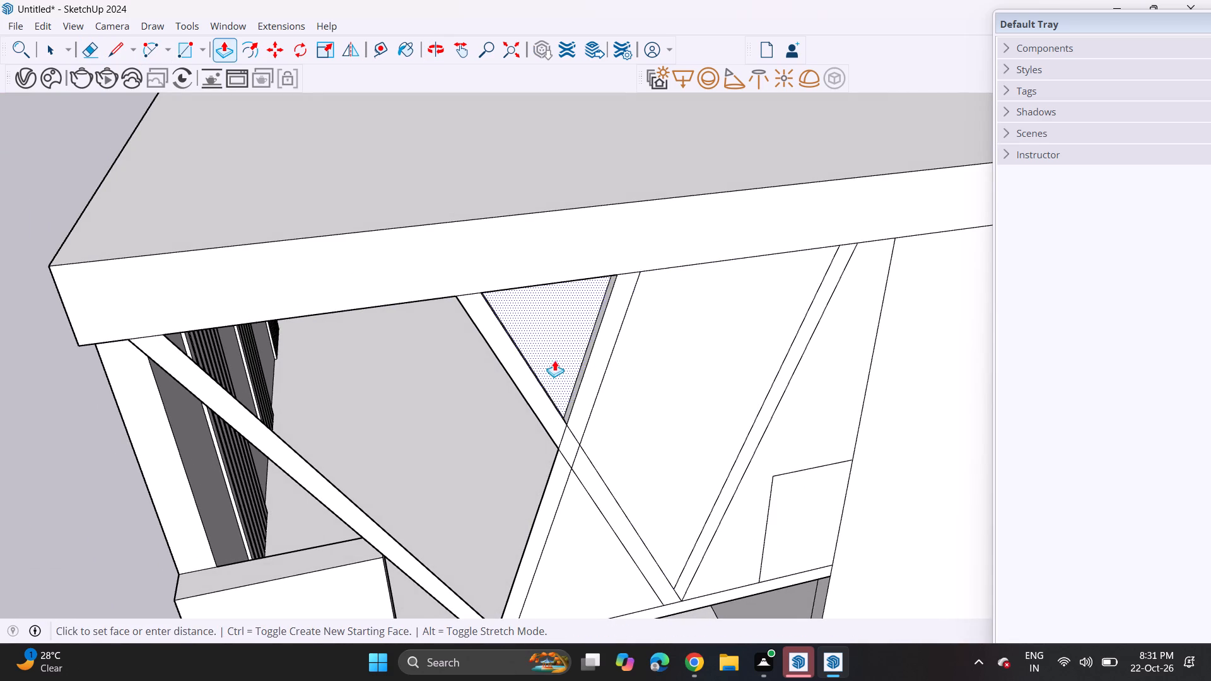
pyautogui.click(535, 311)
pyautogui.click(656, 442)
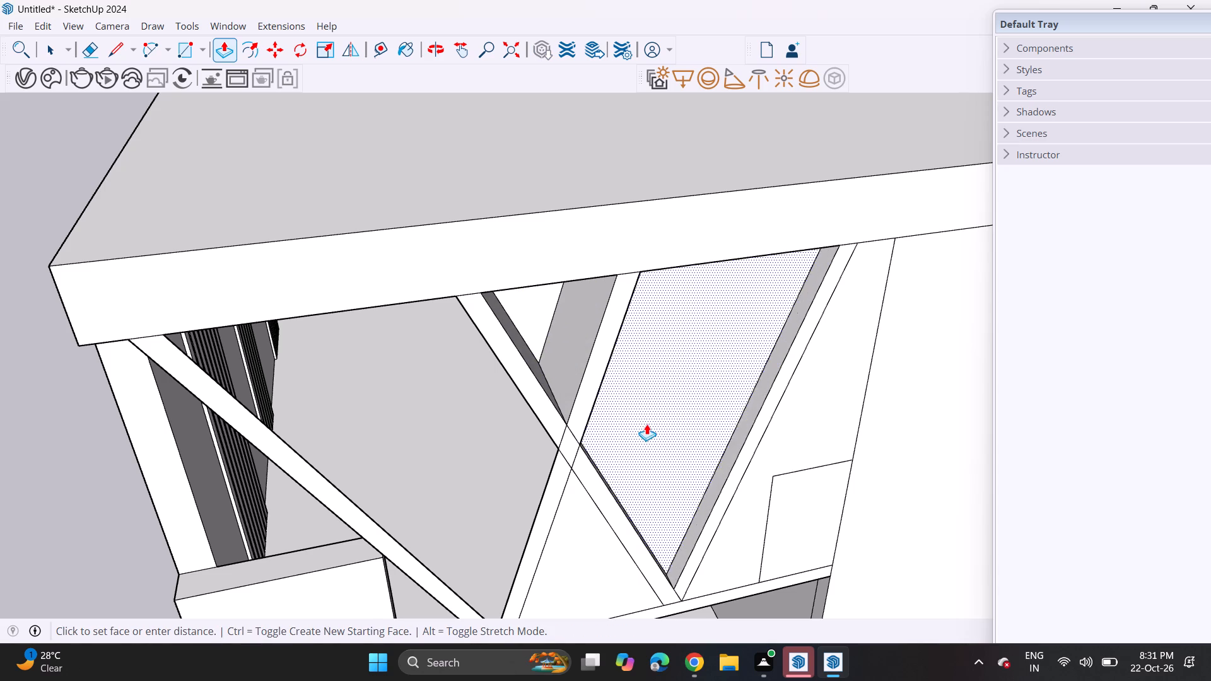
pyautogui.click(630, 354)
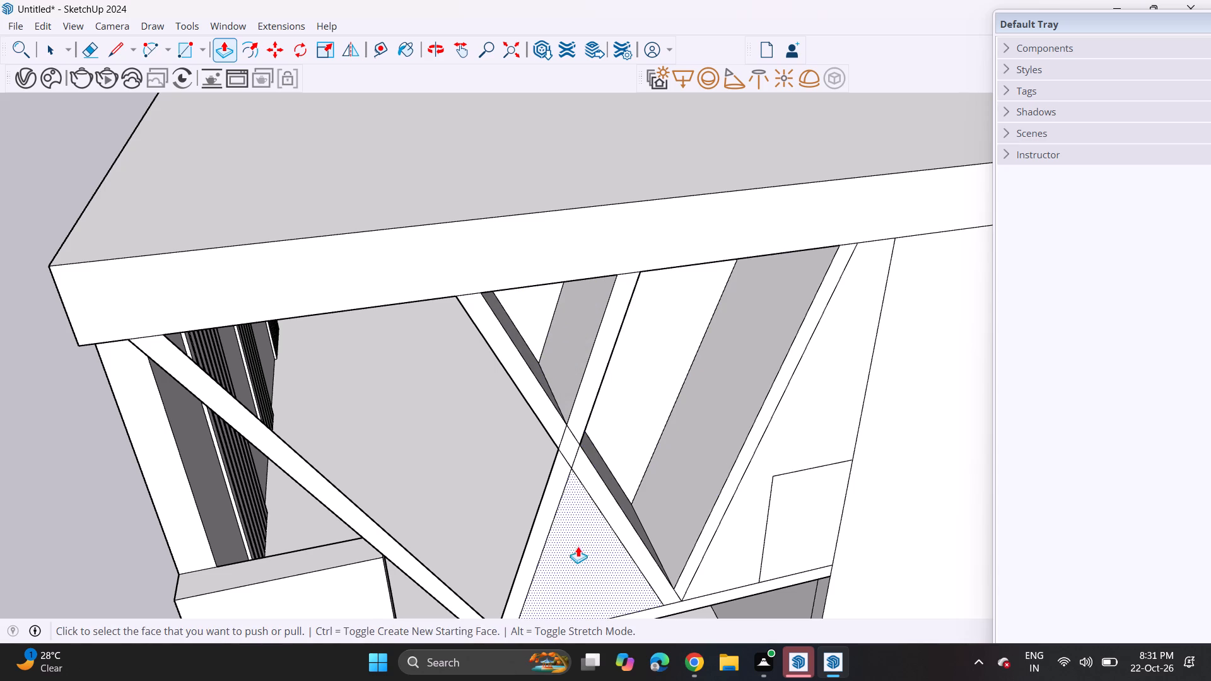
pyautogui.doubleClick(577, 561)
# Erase the pushed-in lower triangle, its side face and its leftover floor outline from the interior side.
pyautogui.scroll(-6, 375, 443)
pyautogui.moveTo(276, 442); pyautogui.dragTo(962, 351, button='middle')
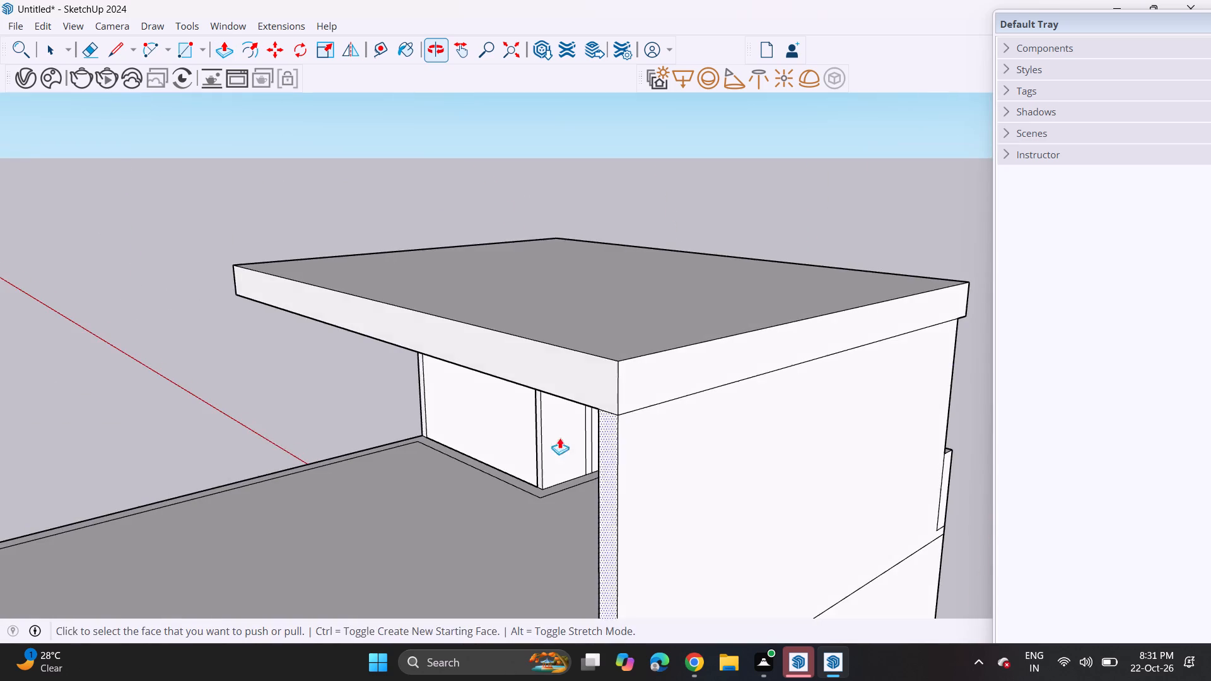
pyautogui.moveTo(547, 440); pyautogui.dragTo(814, 340, button='middle')
pyautogui.scroll(4, 701, 448)
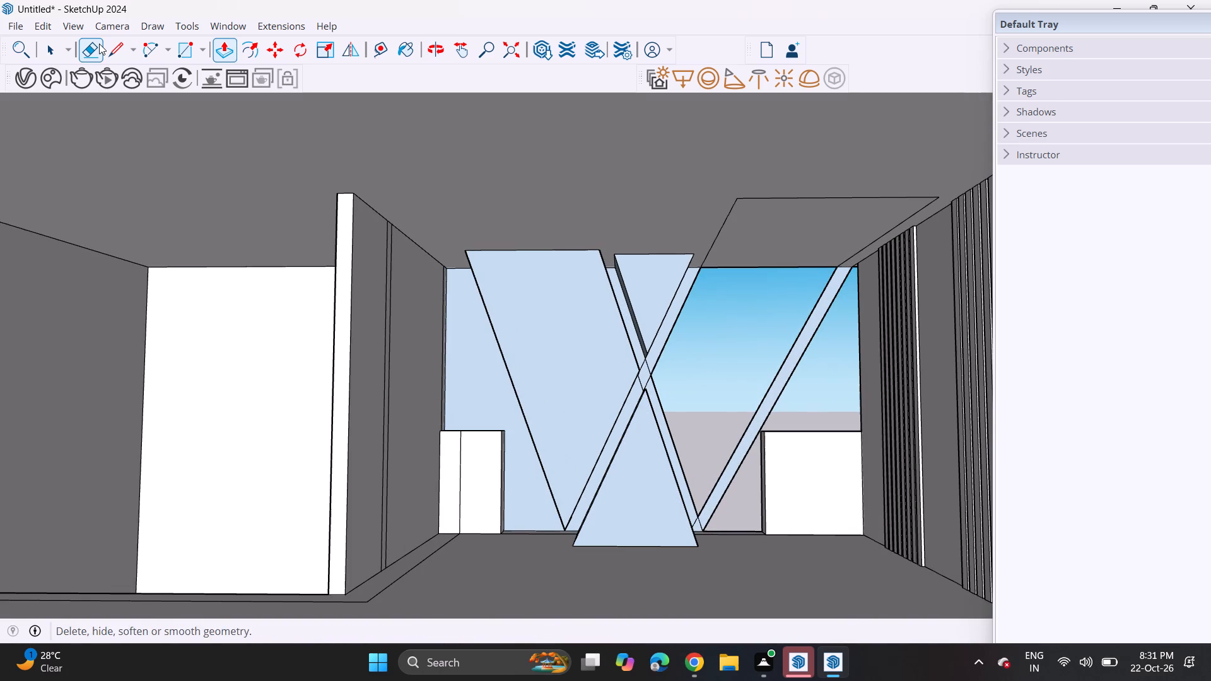
pyautogui.click(99, 44)
pyautogui.scroll(2, 609, 458)
pyautogui.moveTo(609, 458); pyautogui.dragTo(659, 457, button='middle')
pyautogui.click(622, 448)
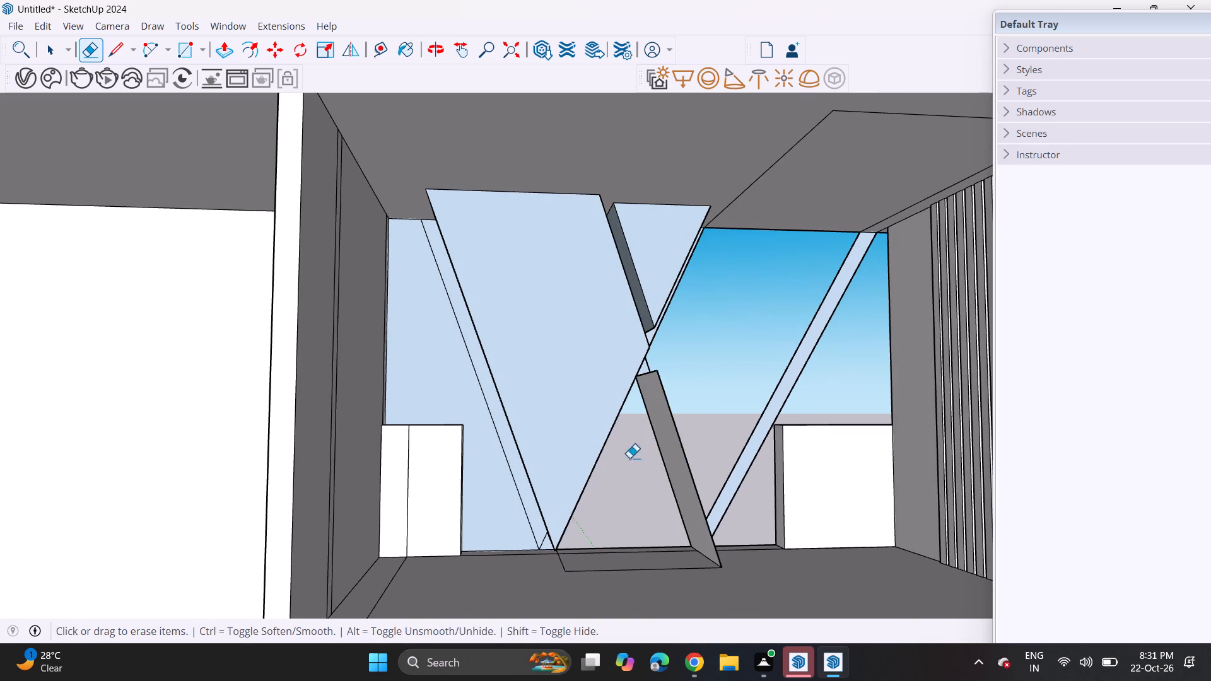
pyautogui.click(691, 475)
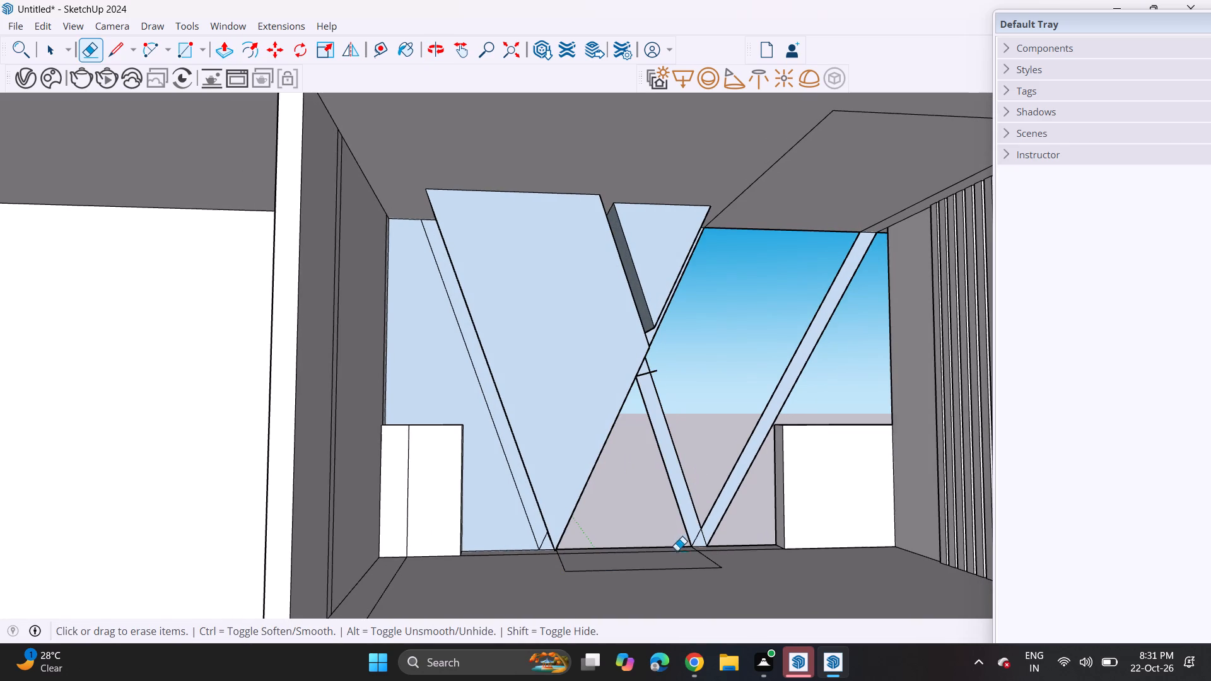
pyautogui.click(672, 570)
pyautogui.click(716, 570)
pyautogui.moveTo(718, 564); pyautogui.dragTo(696, 567)
pyautogui.click(565, 571)
# Erase the pushed-in four-sided panel and the upper triangle, including their side faces and the loose edges at the strip crossing.
pyautogui.scroll(1, 476, 399)
pyautogui.moveTo(477, 399); pyautogui.dragTo(520, 413, button='middle')
pyautogui.click(514, 404)
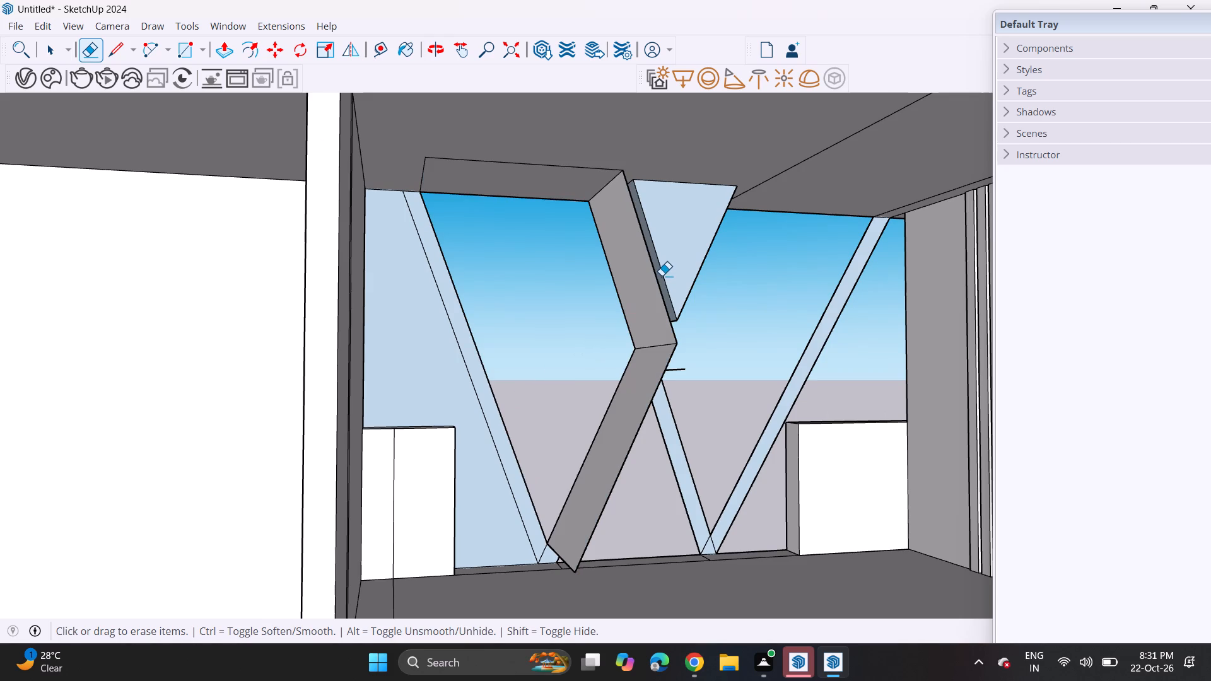
pyautogui.click(658, 288)
pyautogui.click(657, 392)
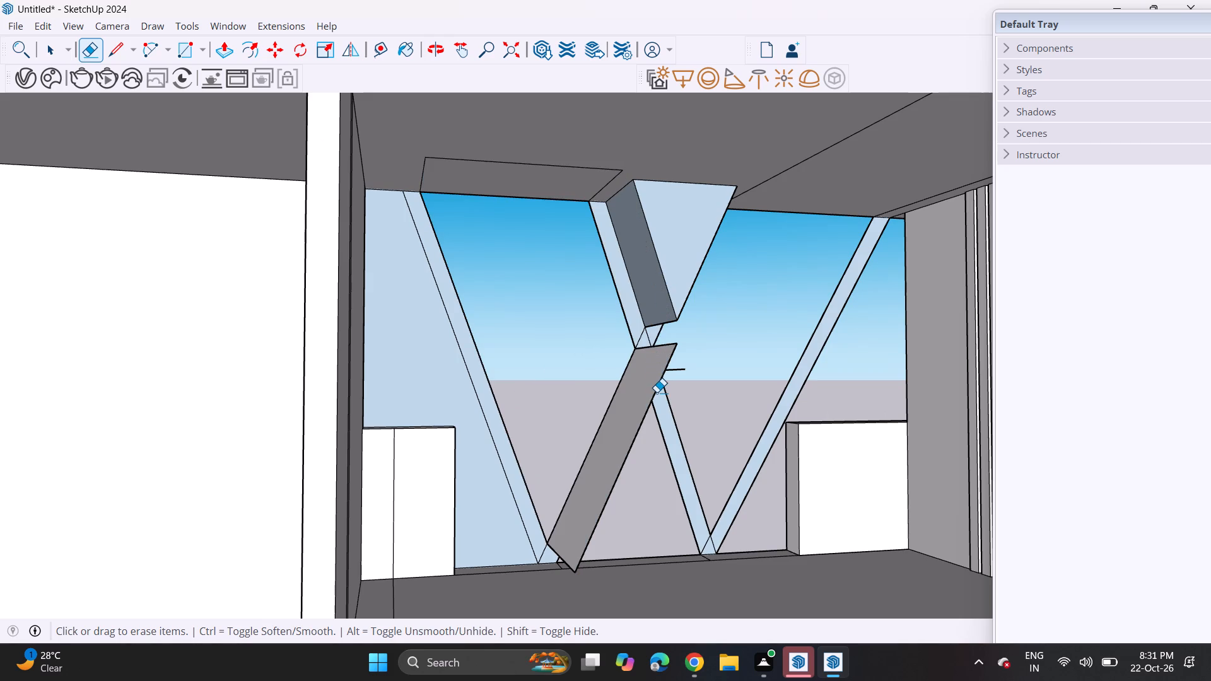
pyautogui.click(659, 268)
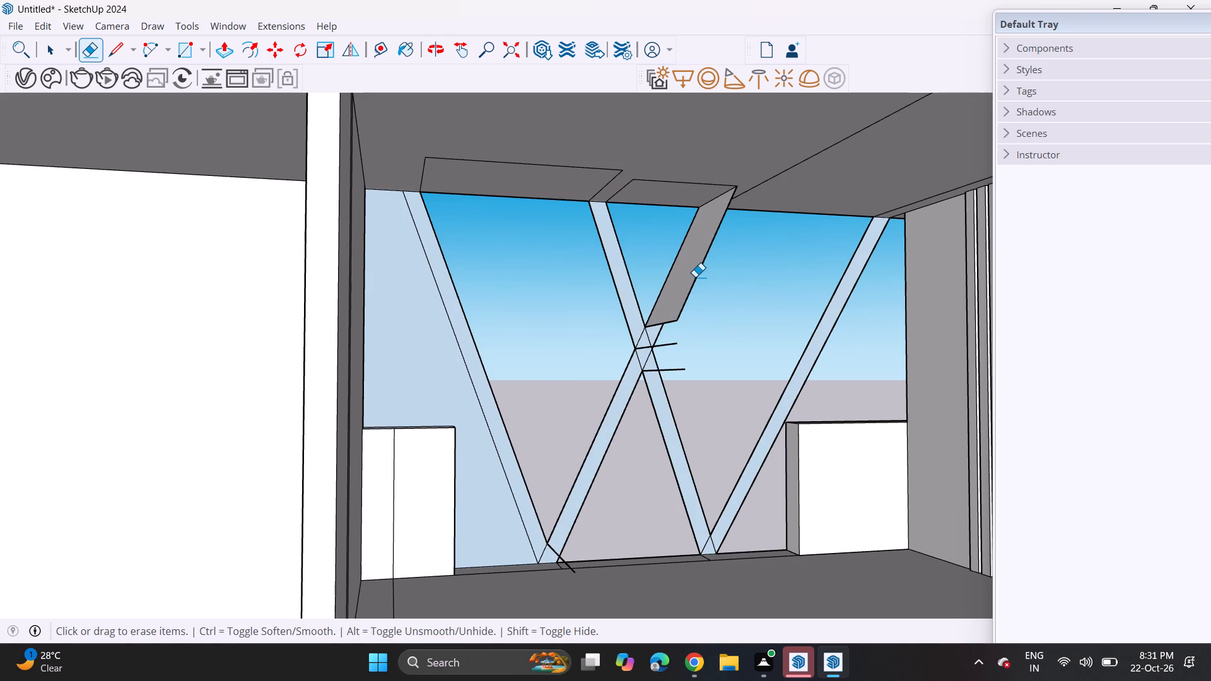
pyautogui.click(695, 277)
pyautogui.click(674, 322)
pyautogui.click(675, 345)
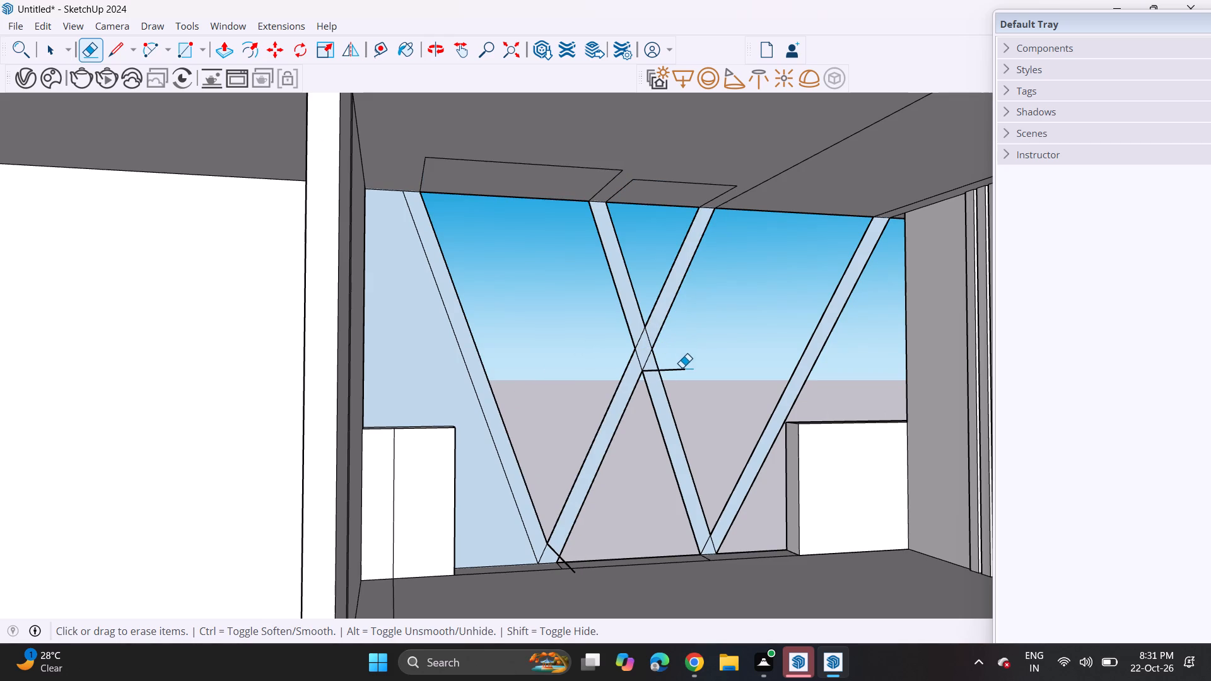
pyautogui.click(682, 368)
# Erase the leftover panel outlines on the underside of the roof slab.
pyautogui.moveTo(682, 185); pyautogui.dragTo(684, 177)
pyautogui.click(725, 191)
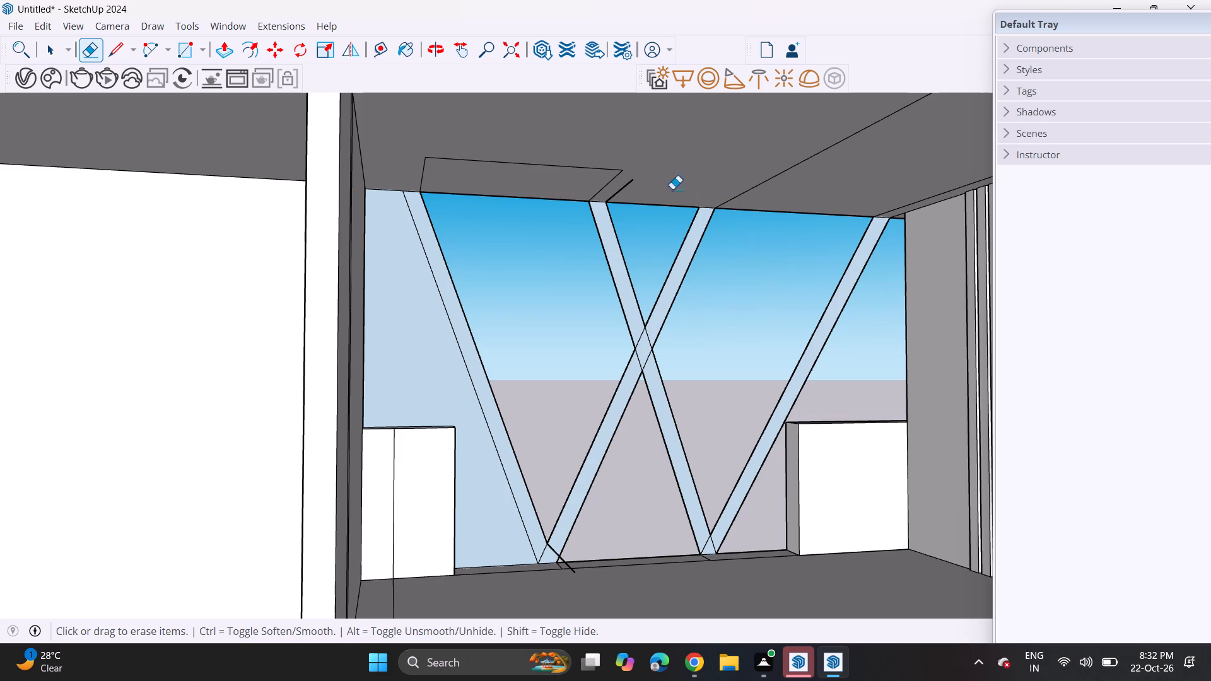
pyautogui.moveTo(635, 183); pyautogui.dragTo(555, 168)
pyautogui.moveTo(530, 163); pyautogui.dragTo(513, 163)
pyautogui.moveTo(429, 168); pyautogui.dragTo(423, 168)
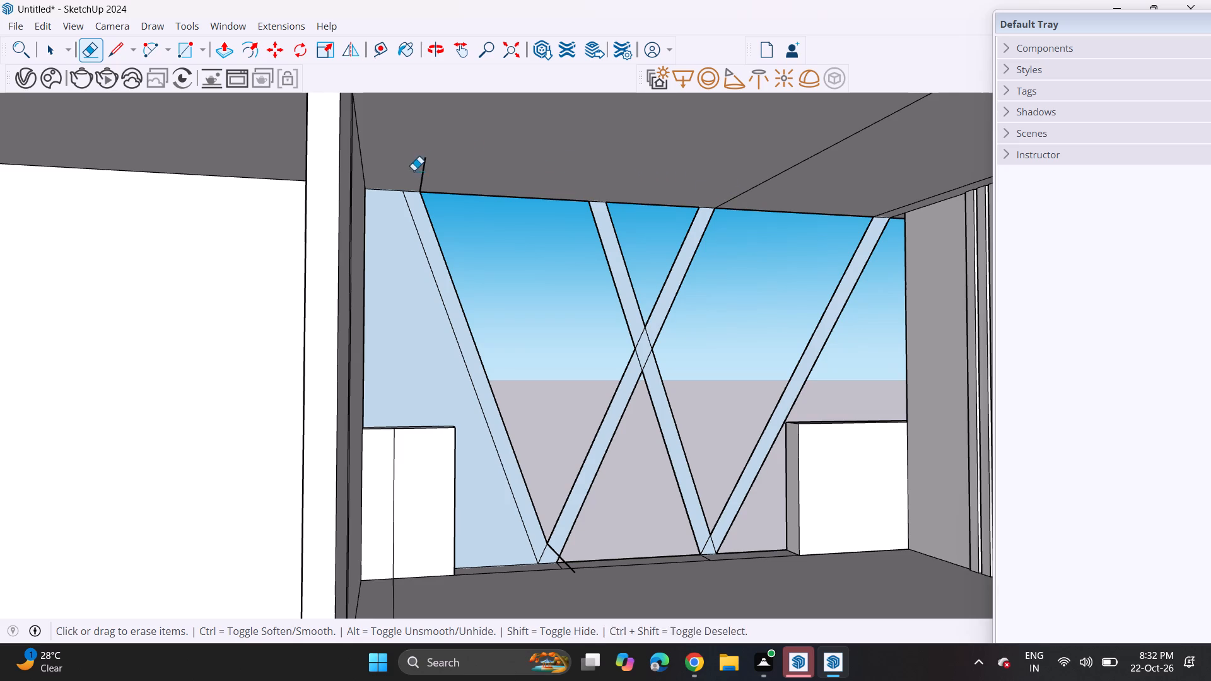
pyautogui.click(781, 177)
pyautogui.doubleClick(781, 170)
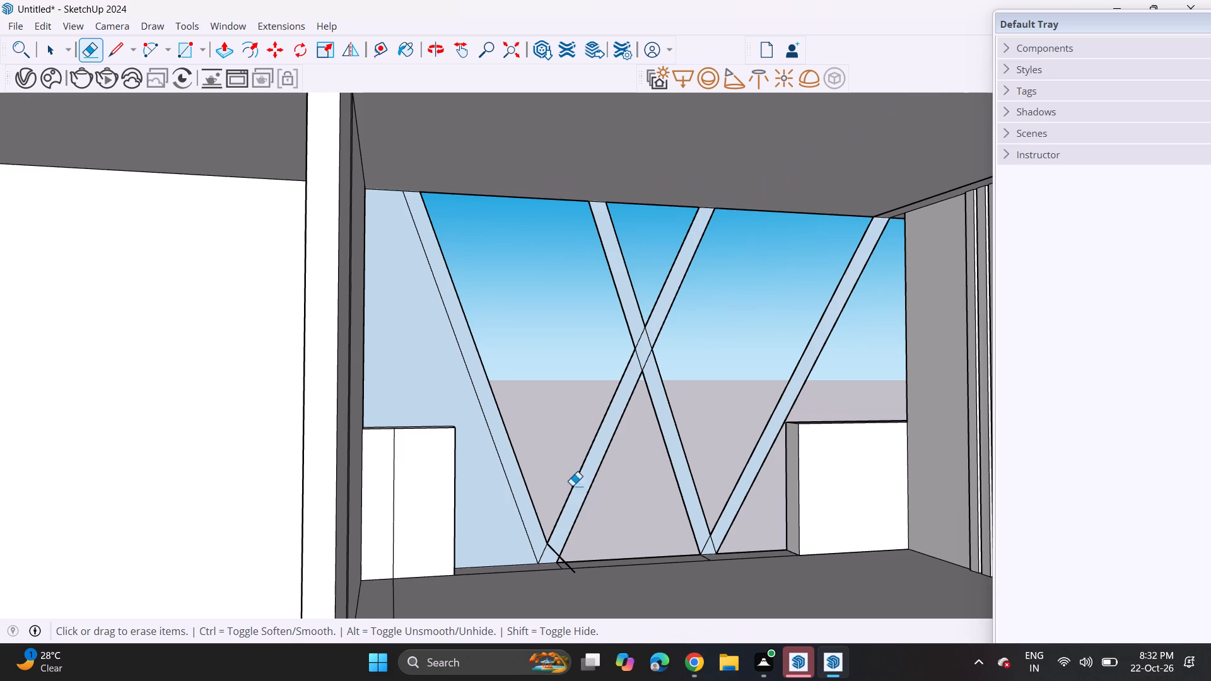
# Erase the stray edge projecting from the foot of the diagonal strips, undoing any wrong erasures.
pyautogui.click(576, 571)
pyautogui.hotkey('ctrl', 'z')
pyautogui.click(571, 573)
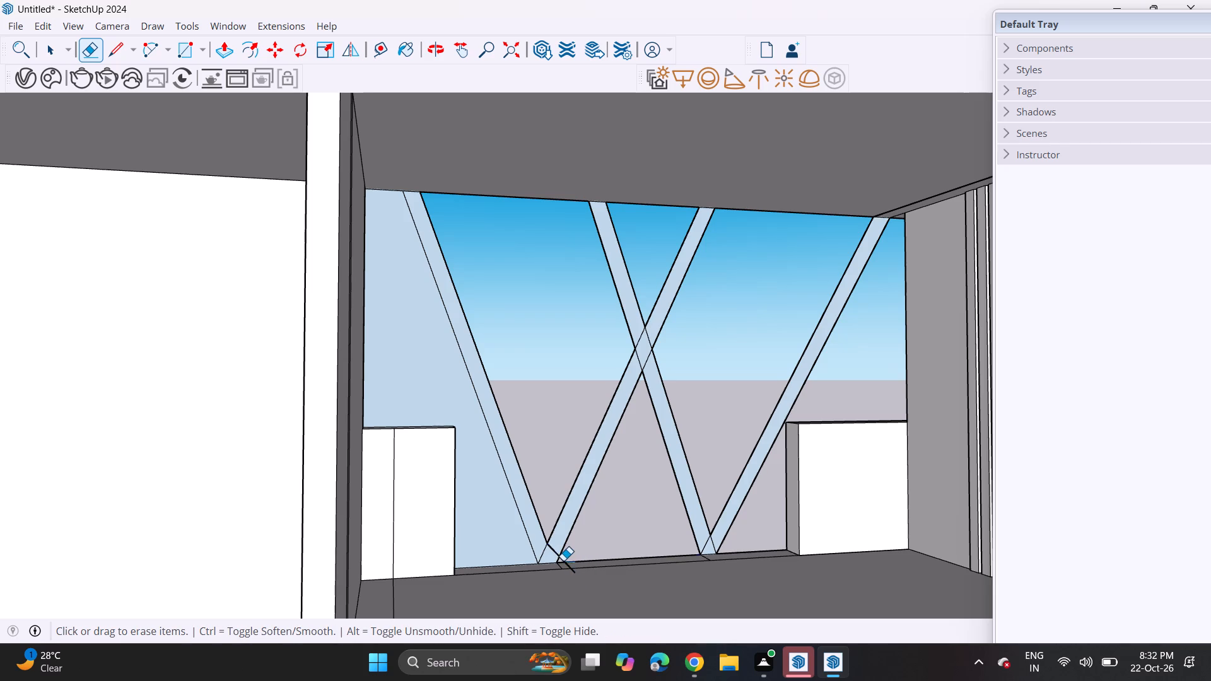
pyautogui.click(563, 561)
pyautogui.hotkey('ctrl', 'z')
pyautogui.scroll(6, 571, 565)
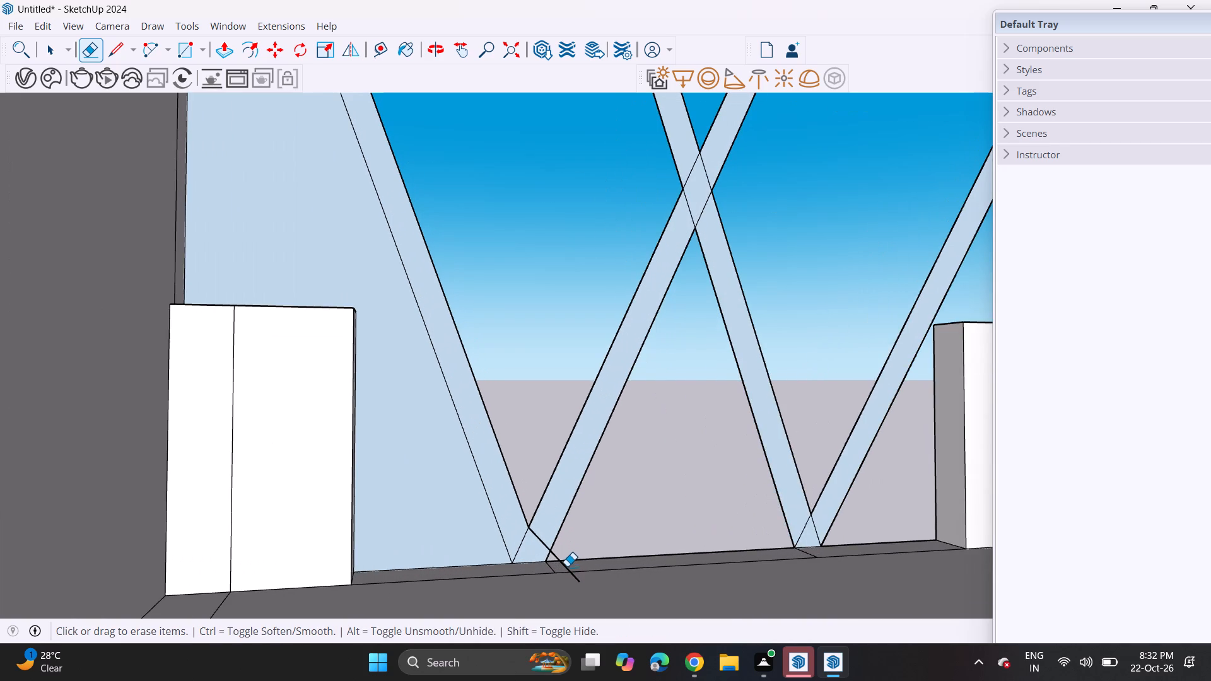
pyautogui.click(567, 566)
# Push the remaining wall face beside the outermost diagonal strip inward beneath the roof slab.
pyautogui.scroll(-12, 566, 569)
pyautogui.moveTo(528, 521); pyautogui.dragTo(441, 533, button='middle')
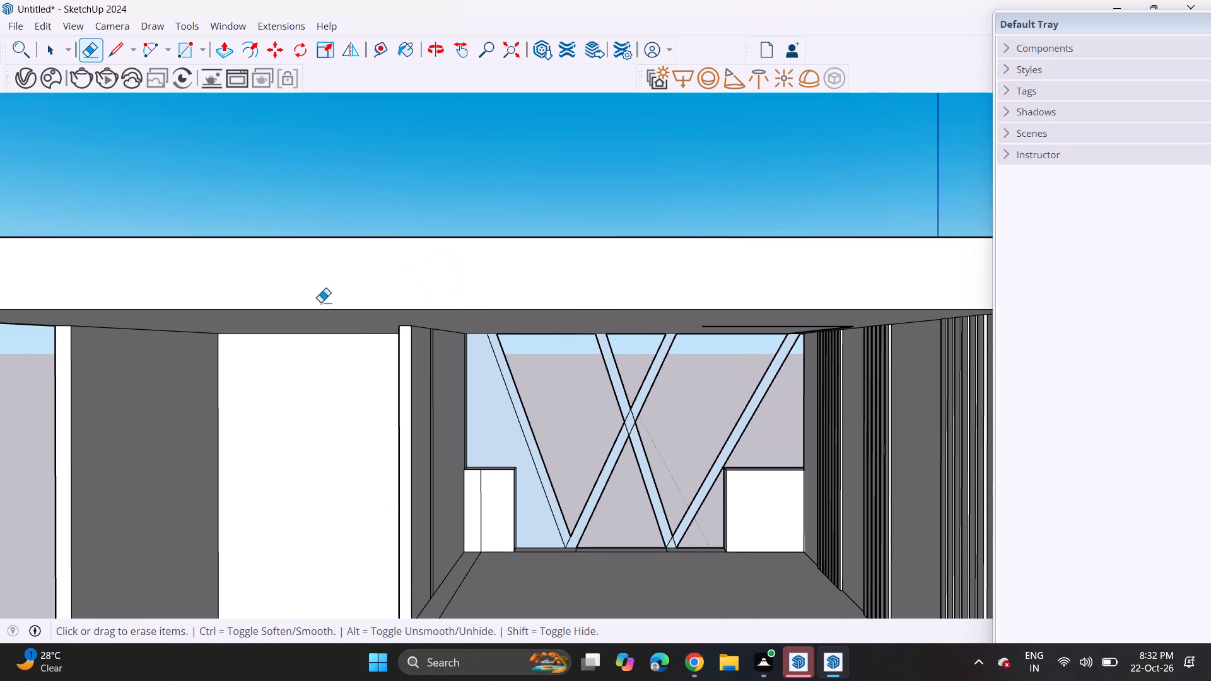
pyautogui.click(228, 49)
pyautogui.moveTo(851, 438); pyautogui.dragTo(650, 447, button='middle')
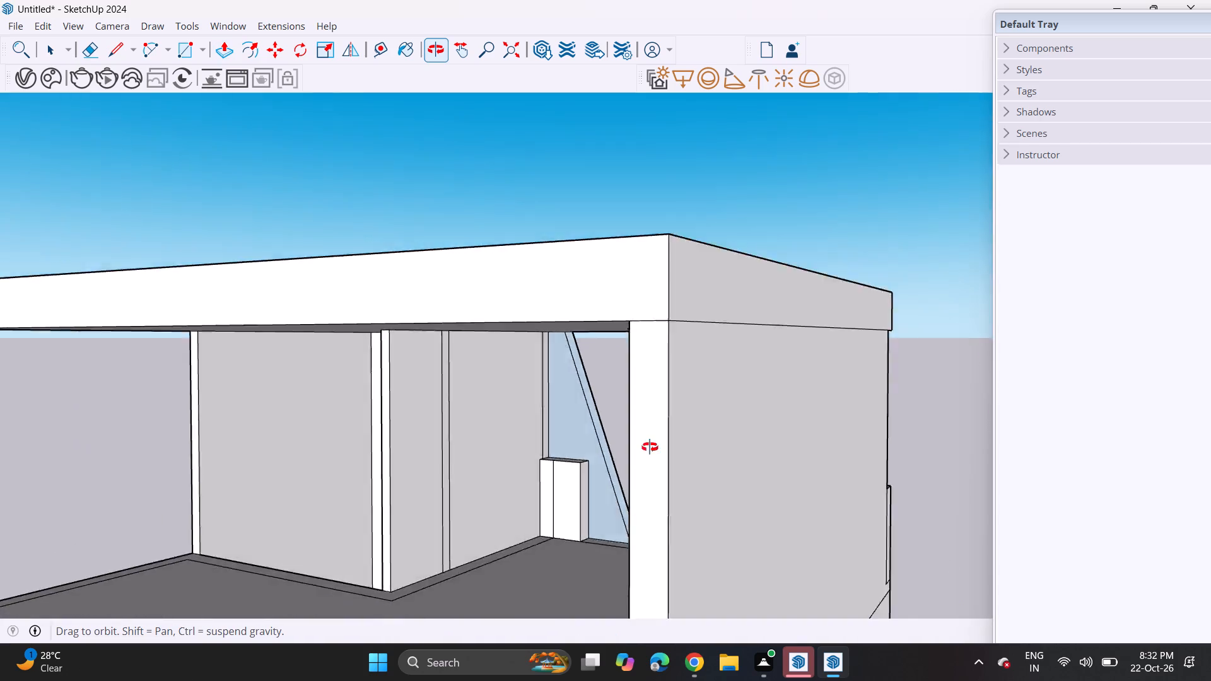
pyautogui.moveTo(650, 447); pyautogui.dragTo(76, 521, button='middle')
pyautogui.scroll(1, 77, 521)
pyautogui.moveTo(800, 579); pyautogui.dragTo(558, 550, button='middle')
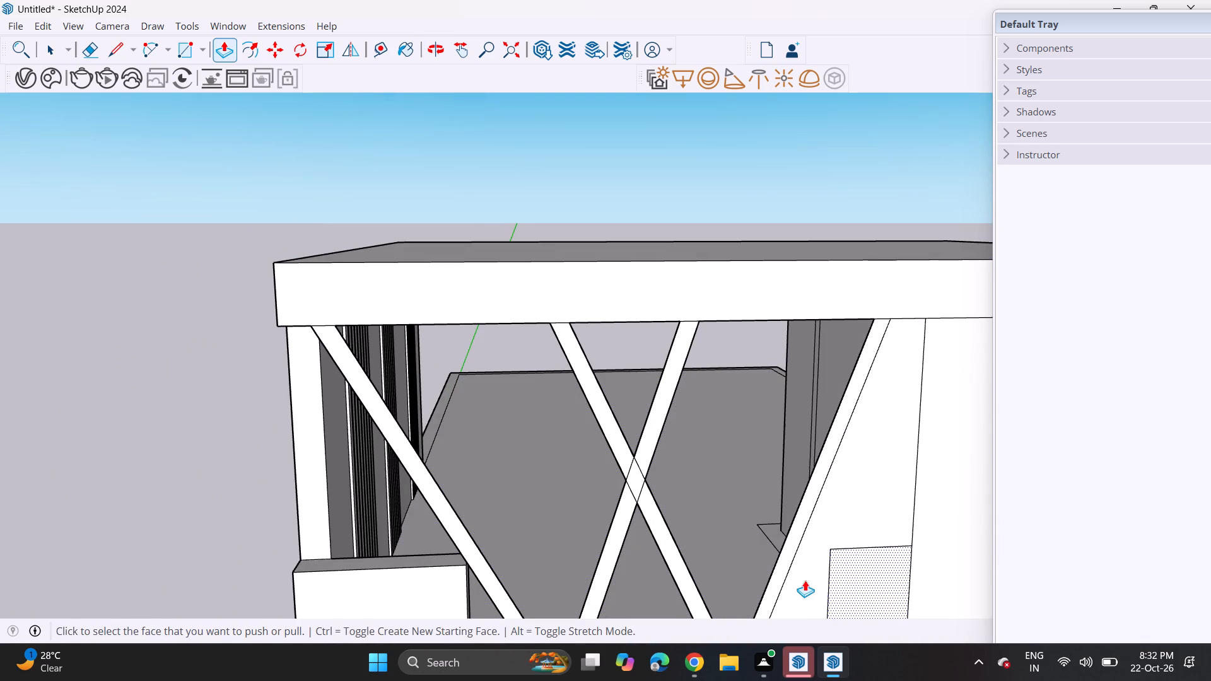
pyautogui.click(805, 580)
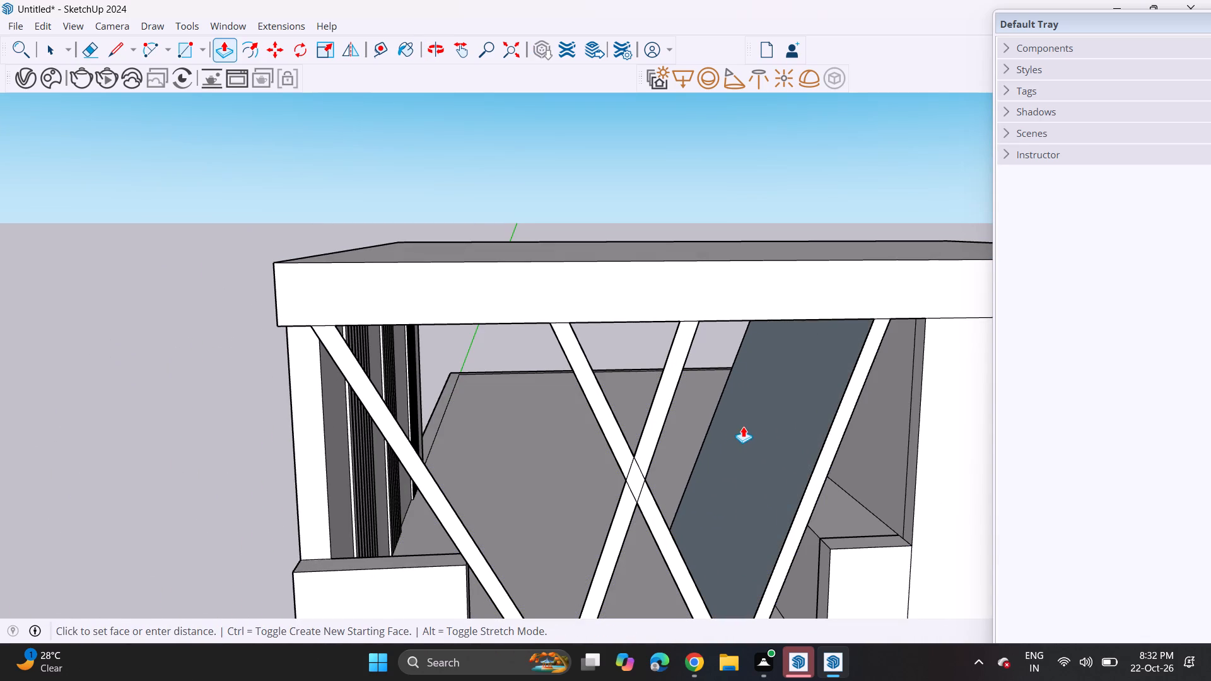
pyautogui.click(743, 426)
# Erase the newly pushed-in panel from the interior, with its sloped side face, ledge, side wall and floor outline edges.
pyautogui.moveTo(580, 491); pyautogui.dragTo(1117, 521, button='middle')
pyautogui.moveTo(363, 490); pyautogui.dragTo(672, 443, button='middle')
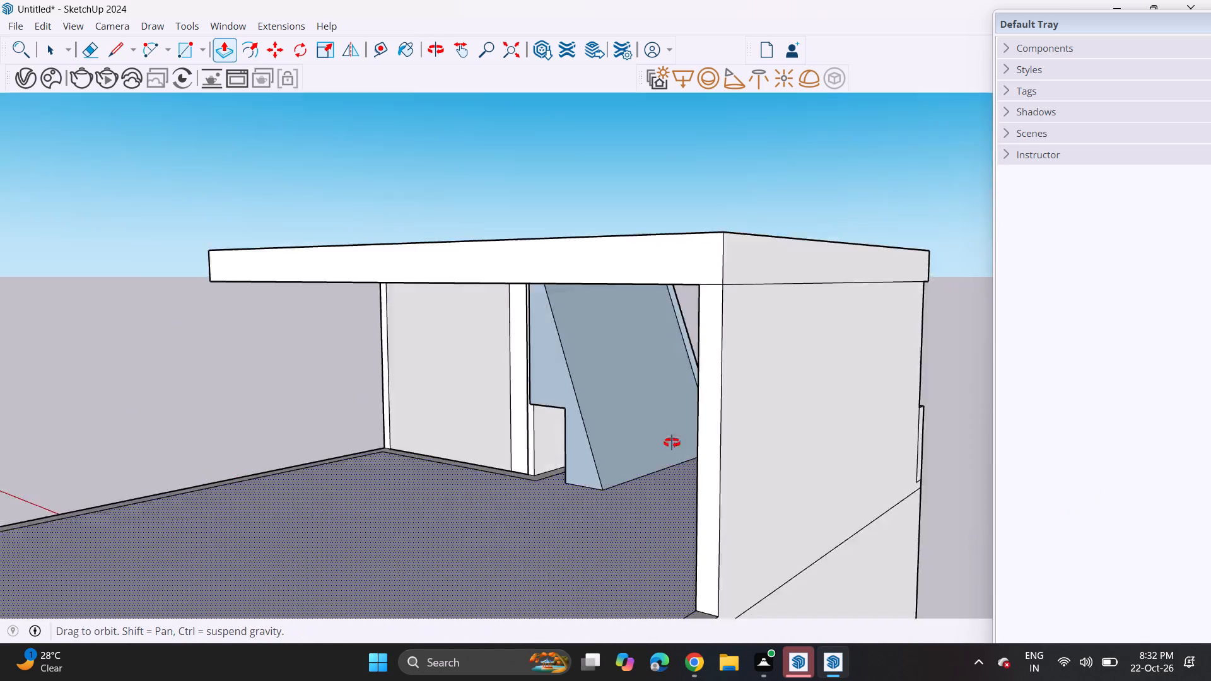
pyautogui.moveTo(672, 443); pyautogui.dragTo(818, 429, button='middle')
pyautogui.click(88, 48)
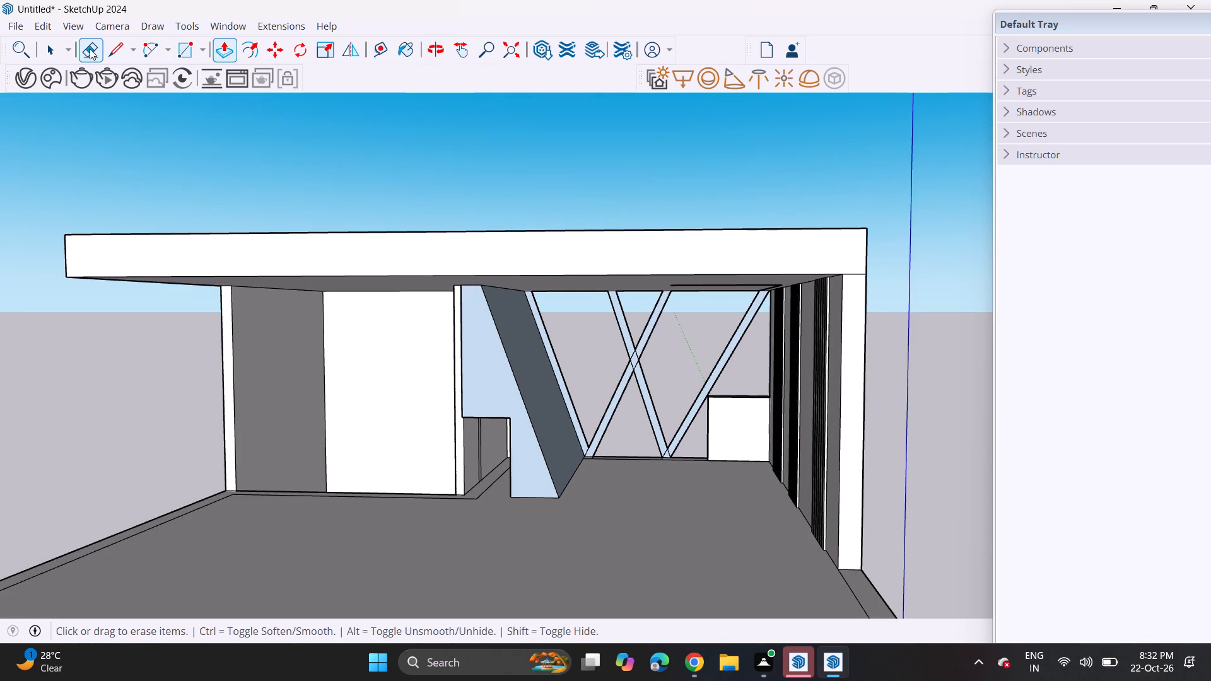
pyautogui.click(508, 370)
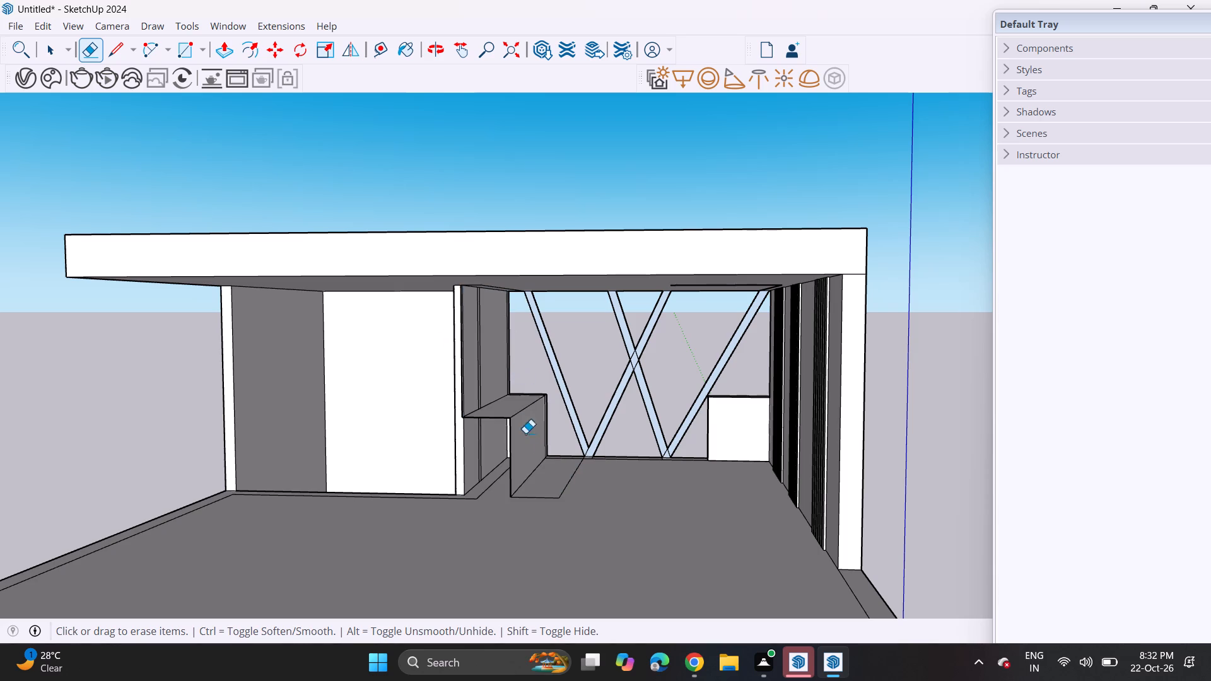
pyautogui.click(547, 501)
pyautogui.click(563, 490)
pyautogui.moveTo(570, 490); pyautogui.dragTo(568, 496)
pyautogui.moveTo(554, 491); pyautogui.dragTo(554, 508)
pyautogui.moveTo(546, 507); pyautogui.dragTo(524, 532)
pyautogui.moveTo(536, 506); pyautogui.dragTo(503, 528, button='middle')
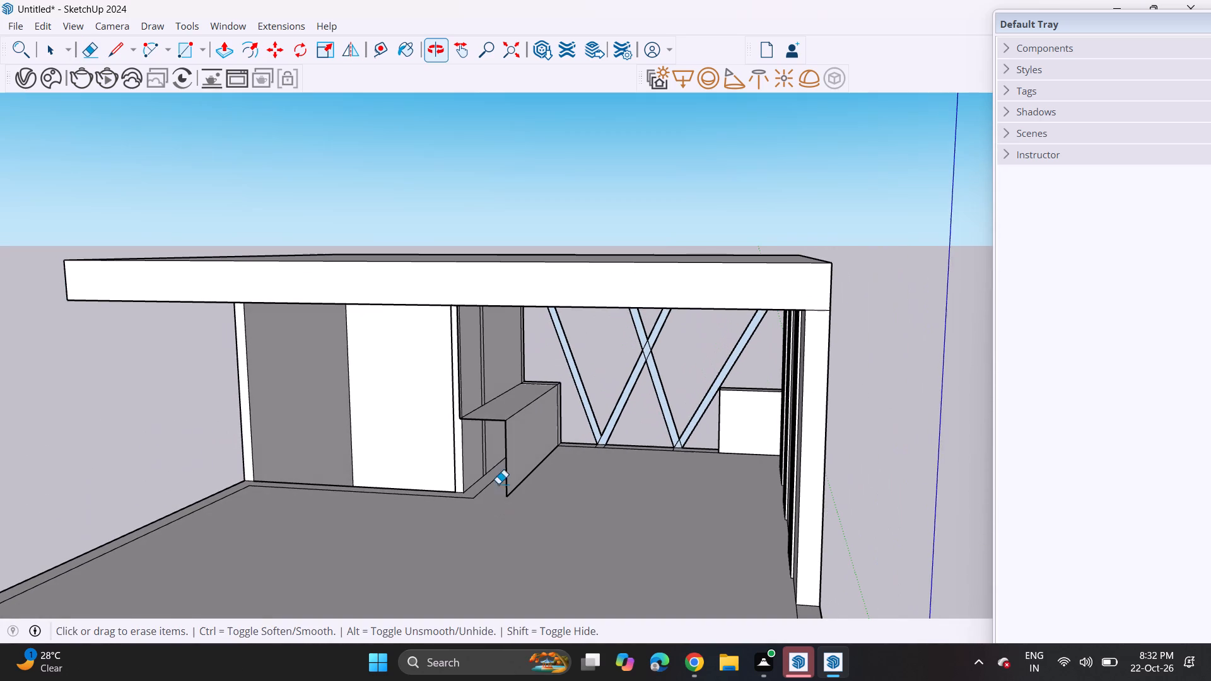
pyautogui.click(495, 423)
pyautogui.click(508, 426)
pyautogui.click(505, 418)
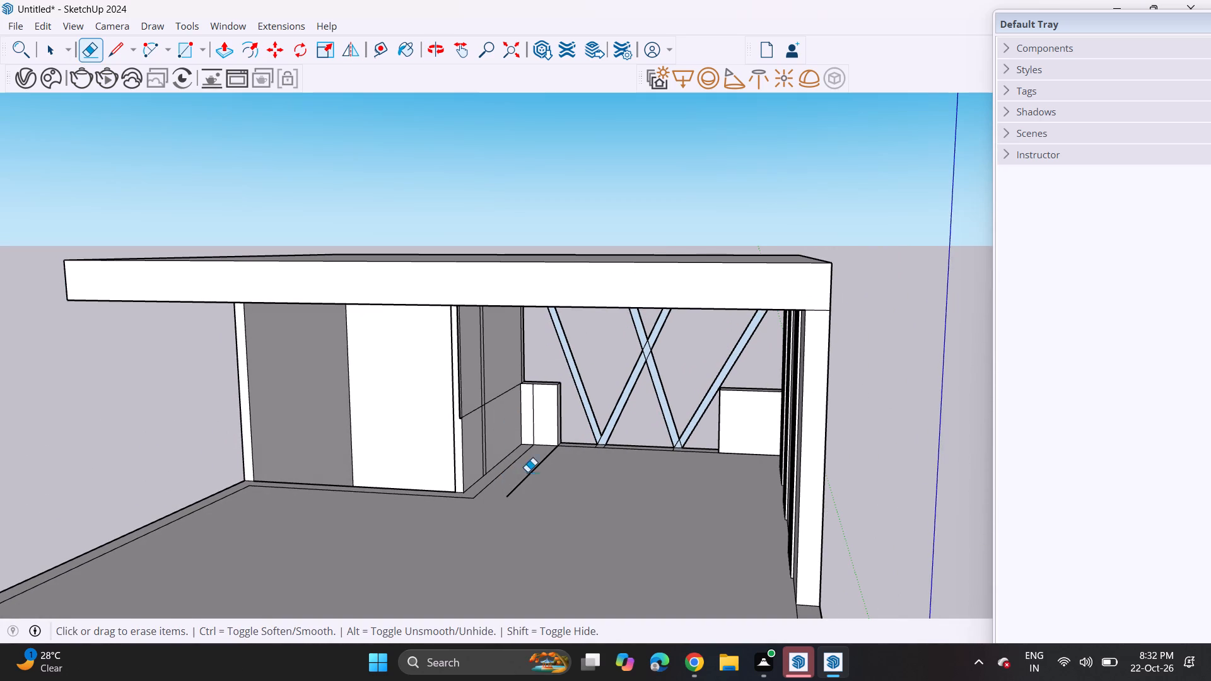
pyautogui.moveTo(532, 474); pyautogui.dragTo(535, 484)
# Erase the leftover horizontal and vertical lines on the interior side wall beside the opened bay.
pyautogui.moveTo(496, 386); pyautogui.dragTo(501, 392)
pyautogui.click(504, 400)
pyautogui.moveTo(500, 390); pyautogui.dragTo(507, 409)
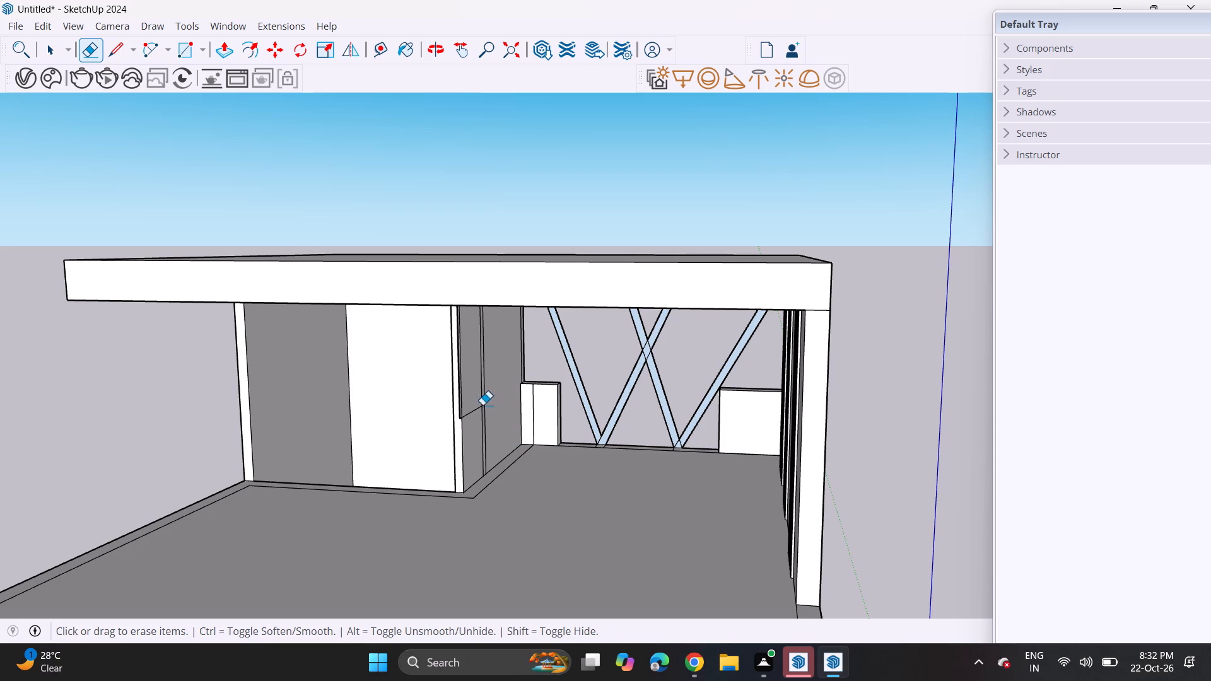
pyautogui.click(477, 405)
pyautogui.moveTo(477, 405); pyautogui.dragTo(477, 415)
pyautogui.moveTo(481, 405); pyautogui.dragTo(486, 412)
pyautogui.moveTo(489, 404); pyautogui.dragTo(489, 413)
pyautogui.moveTo(486, 399); pyautogui.dragTo(486, 405)
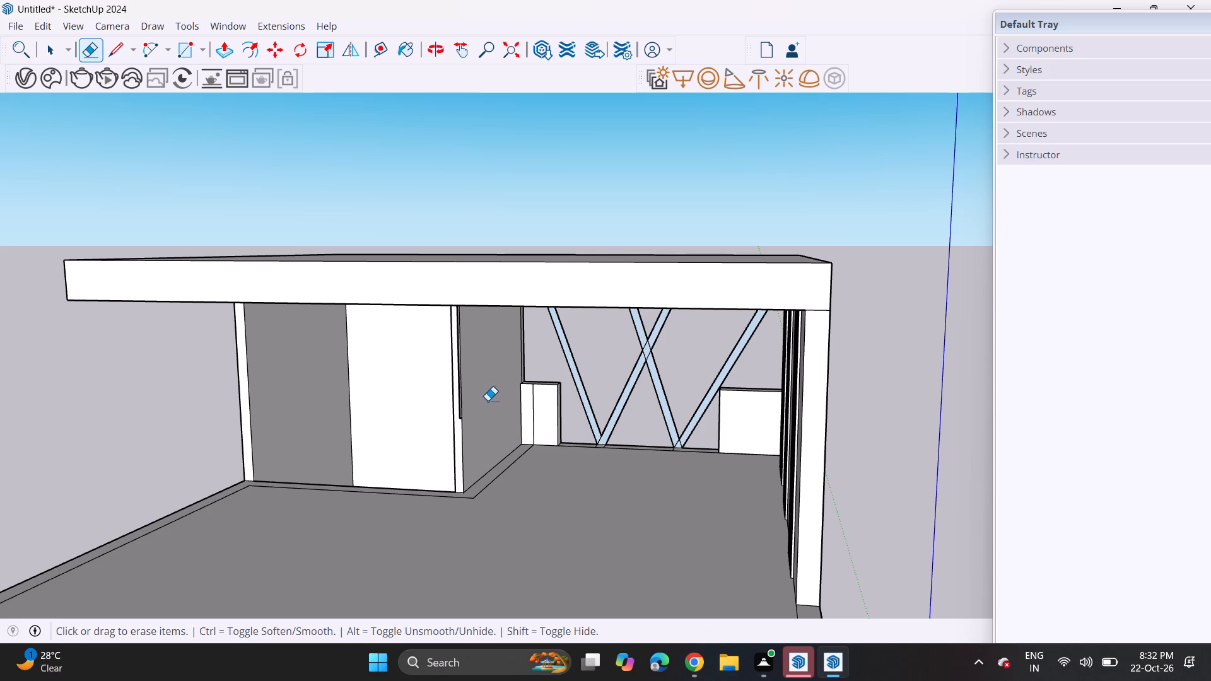
pyautogui.click(488, 410)
# Extrude the diagonal strip nearest the interior side wall inward to the floor border line, repeating that depth on the adjoining strip's lower segment.
pyautogui.moveTo(607, 470); pyautogui.dragTo(549, 463, button='middle')
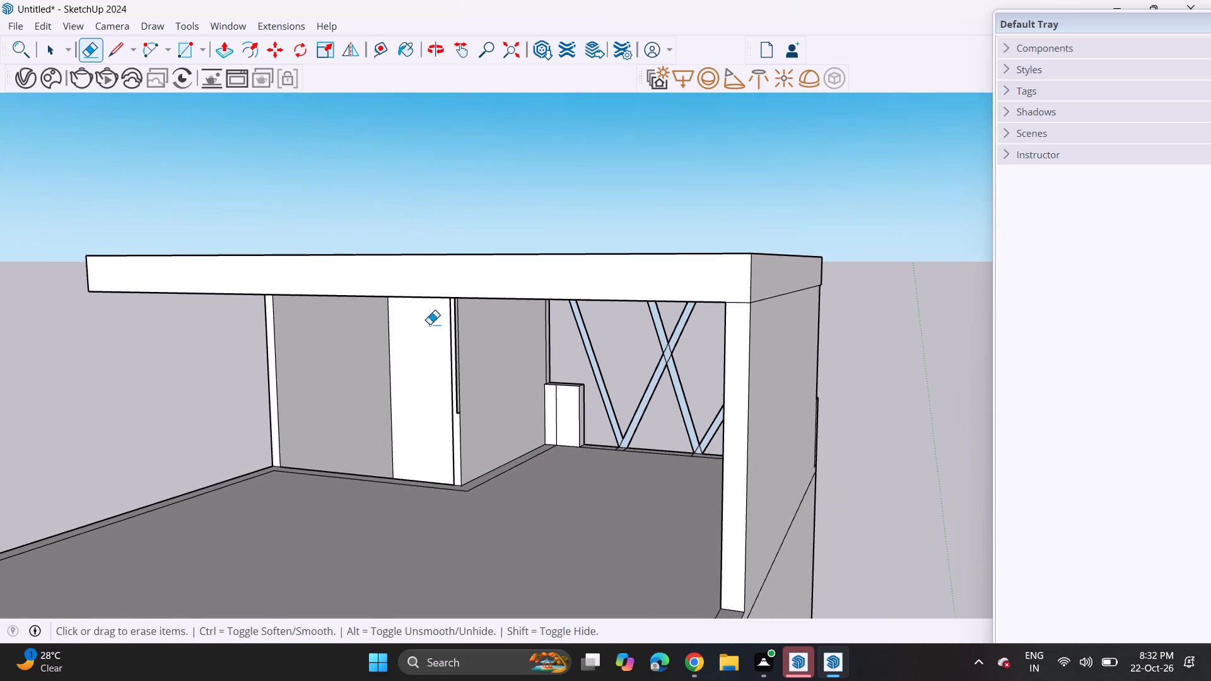
pyautogui.click(219, 47)
pyautogui.scroll(10, 573, 412)
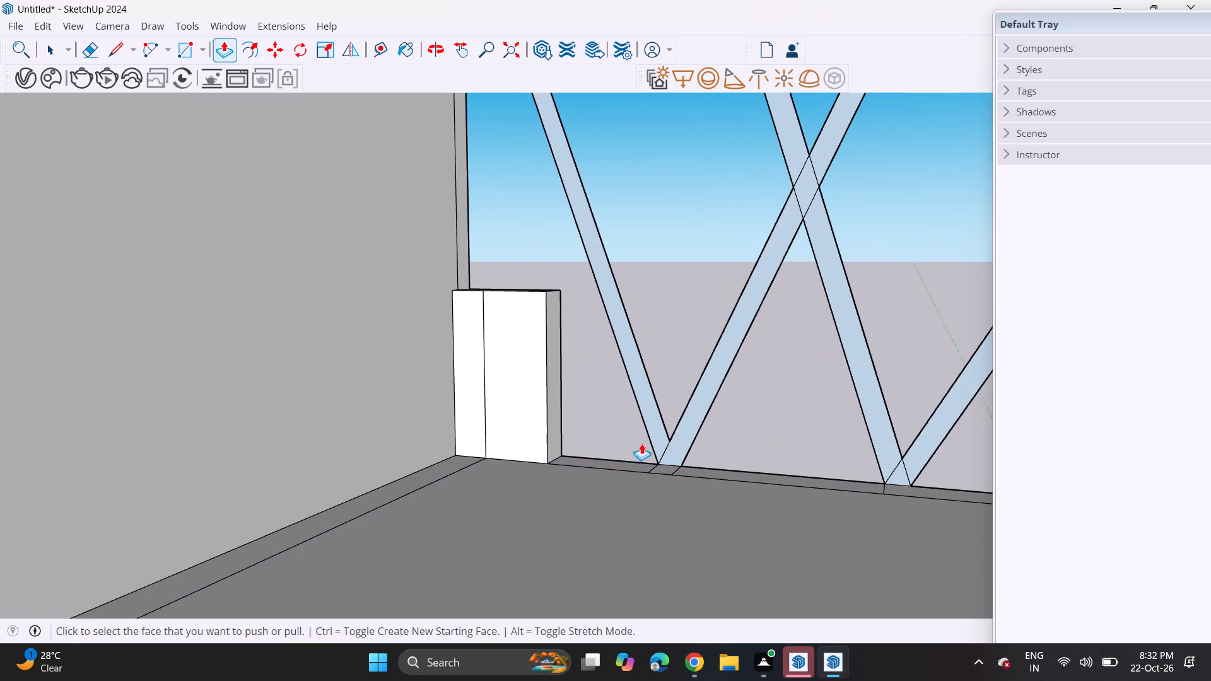
pyautogui.click(662, 446)
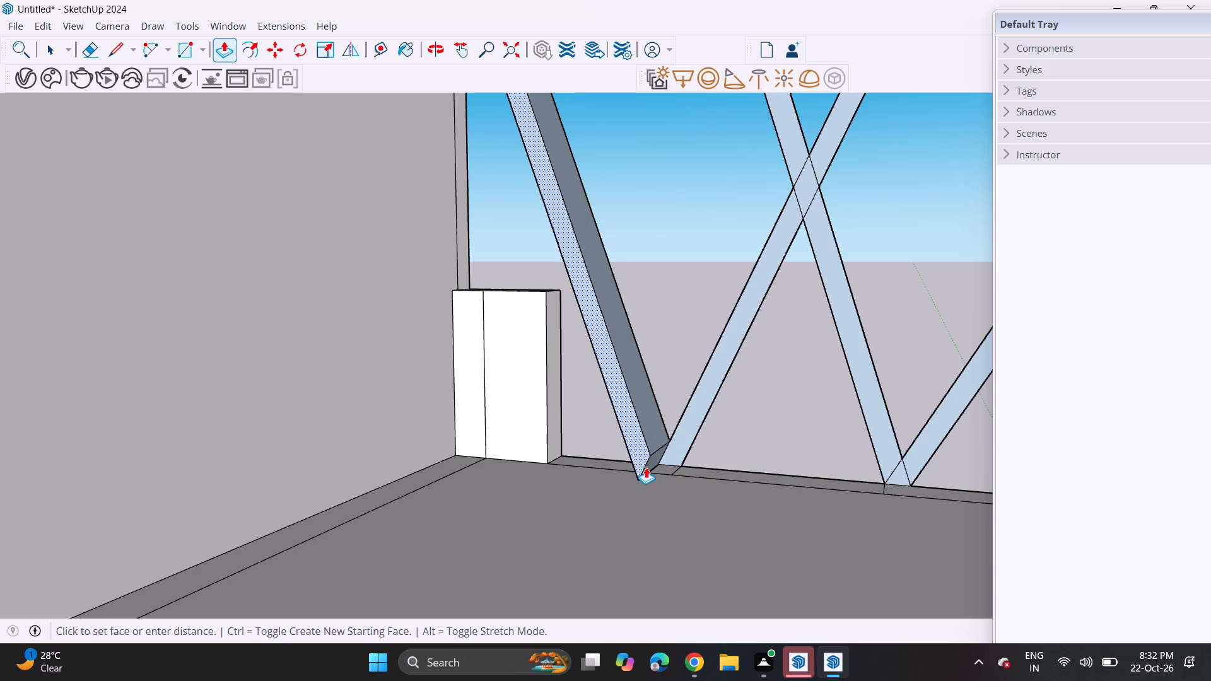
pyautogui.click(660, 475)
pyautogui.doubleClick(676, 446)
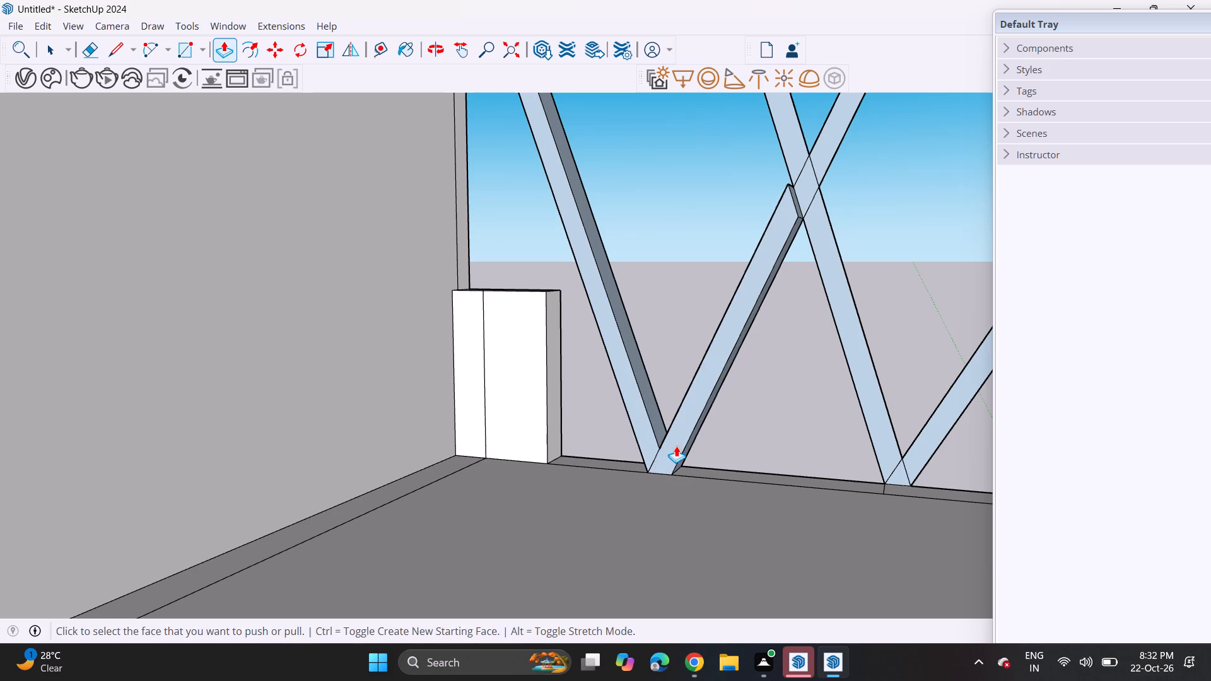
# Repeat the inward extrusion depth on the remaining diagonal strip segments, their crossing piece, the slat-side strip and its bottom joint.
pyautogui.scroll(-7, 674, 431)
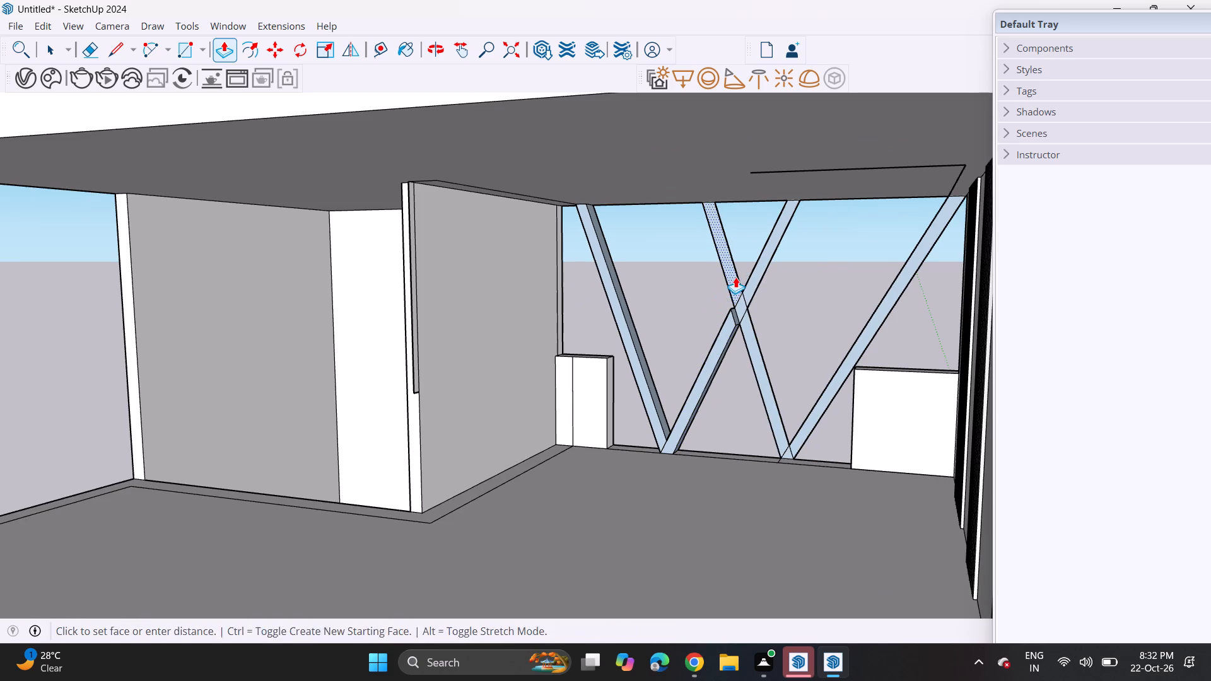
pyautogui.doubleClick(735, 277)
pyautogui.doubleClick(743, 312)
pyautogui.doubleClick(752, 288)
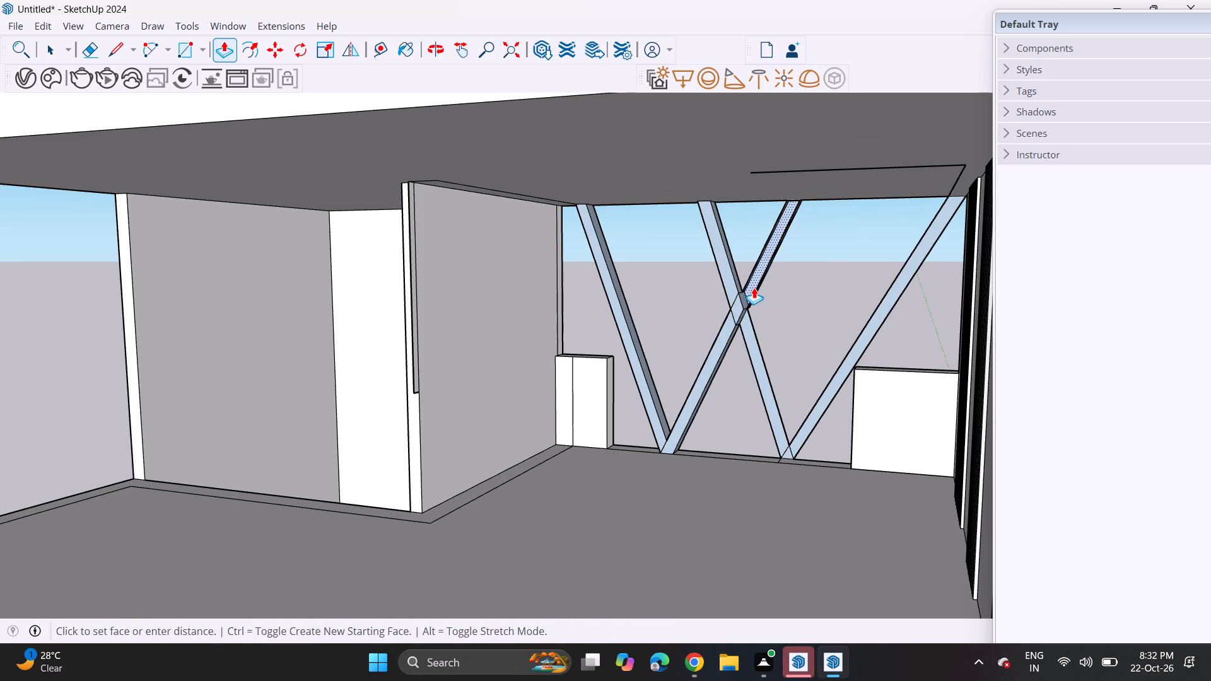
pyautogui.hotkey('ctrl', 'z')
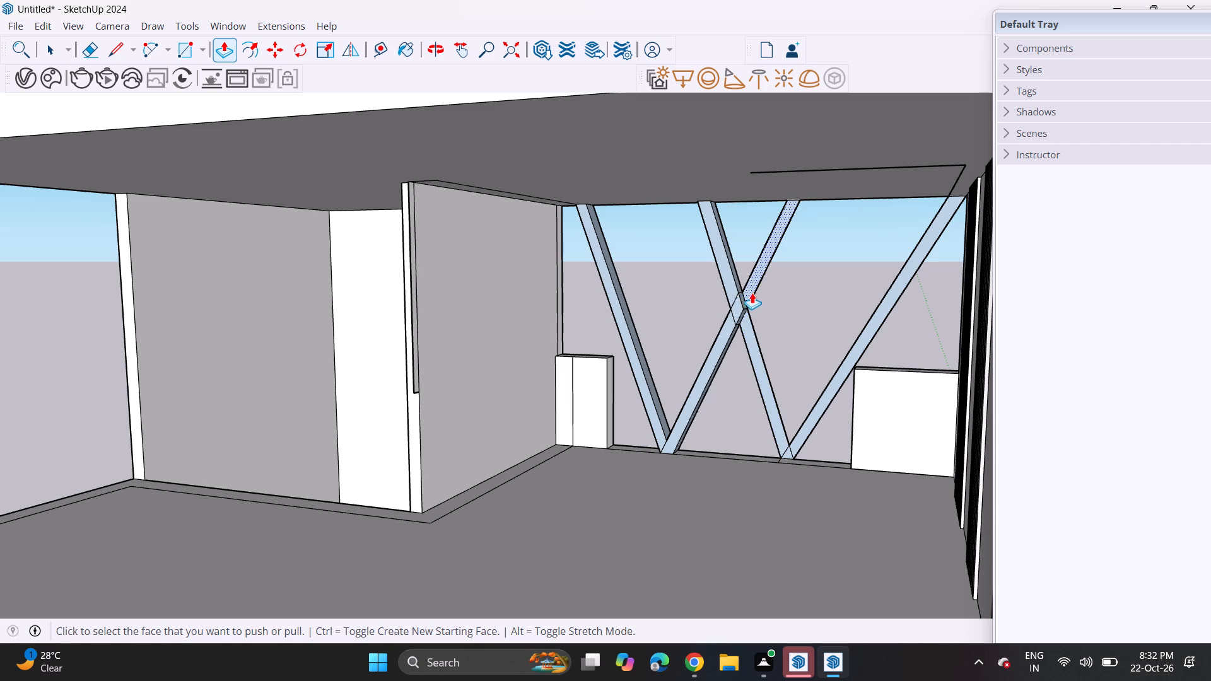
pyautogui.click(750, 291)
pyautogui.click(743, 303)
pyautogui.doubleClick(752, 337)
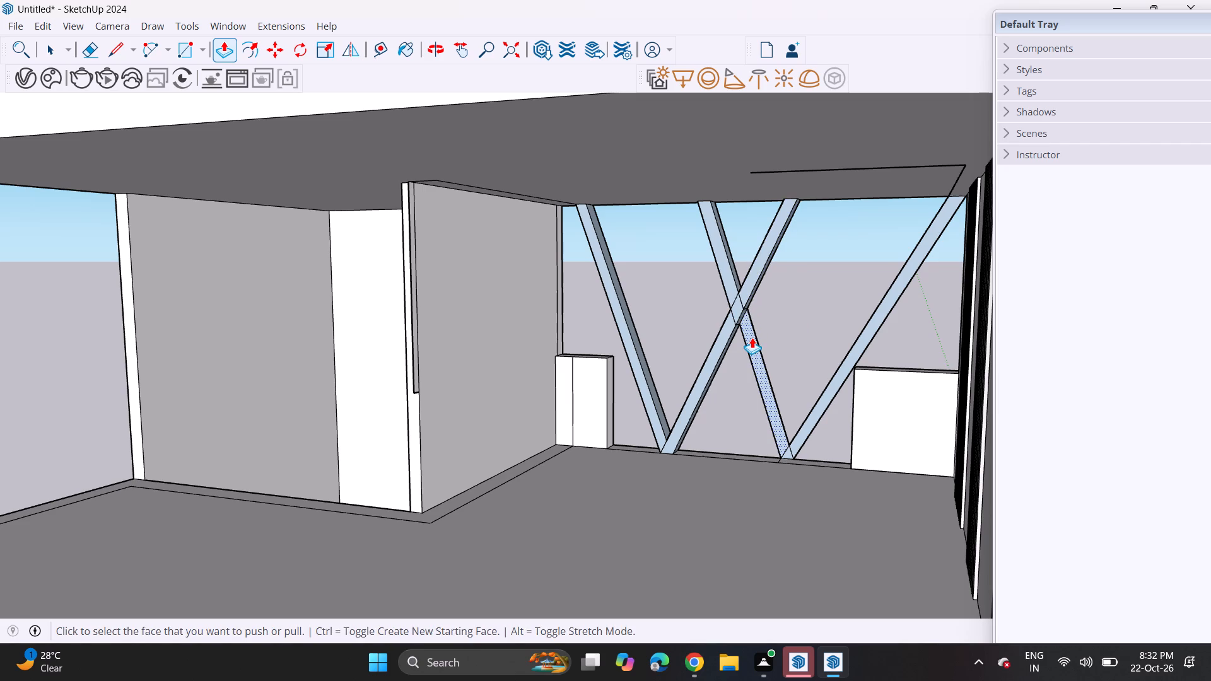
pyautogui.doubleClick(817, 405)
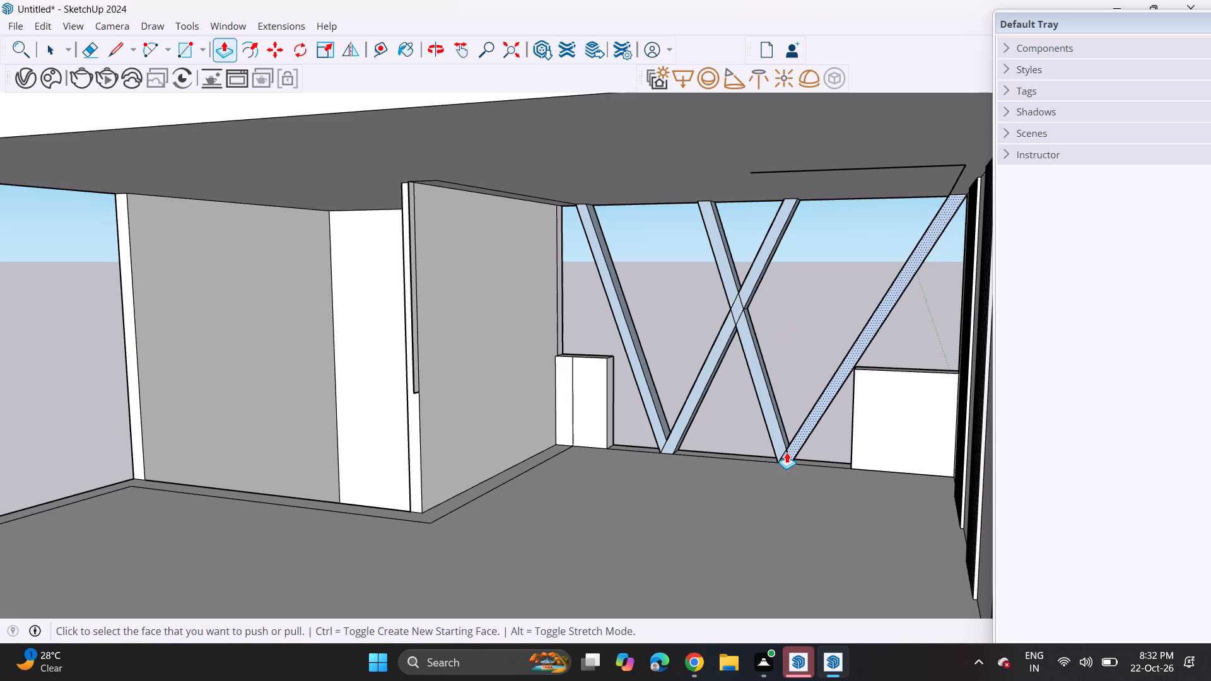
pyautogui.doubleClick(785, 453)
# From outside, push/pull the crossing strip's lower segment rising from the slat-side bottom joint to the 10 5/8" offset limit.
pyautogui.moveTo(793, 416); pyautogui.dragTo(105, 366, button='middle')
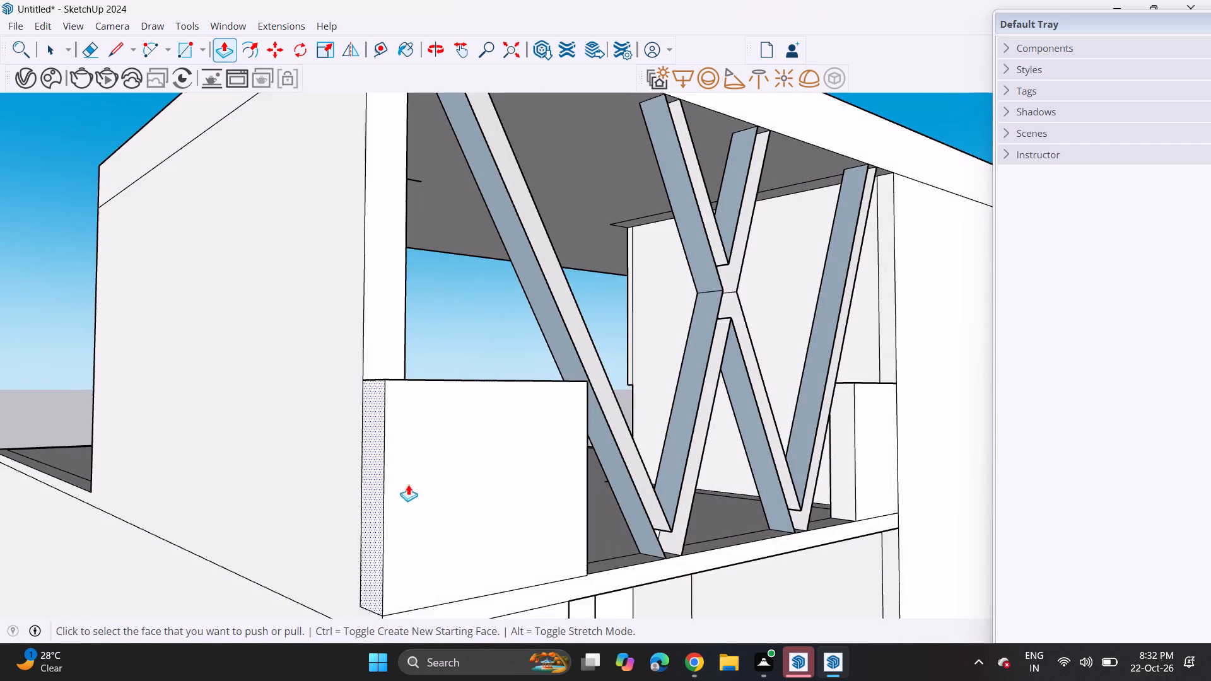
pyautogui.scroll(-6, 642, 458)
pyautogui.moveTo(694, 458); pyautogui.dragTo(405, 502, button='middle')
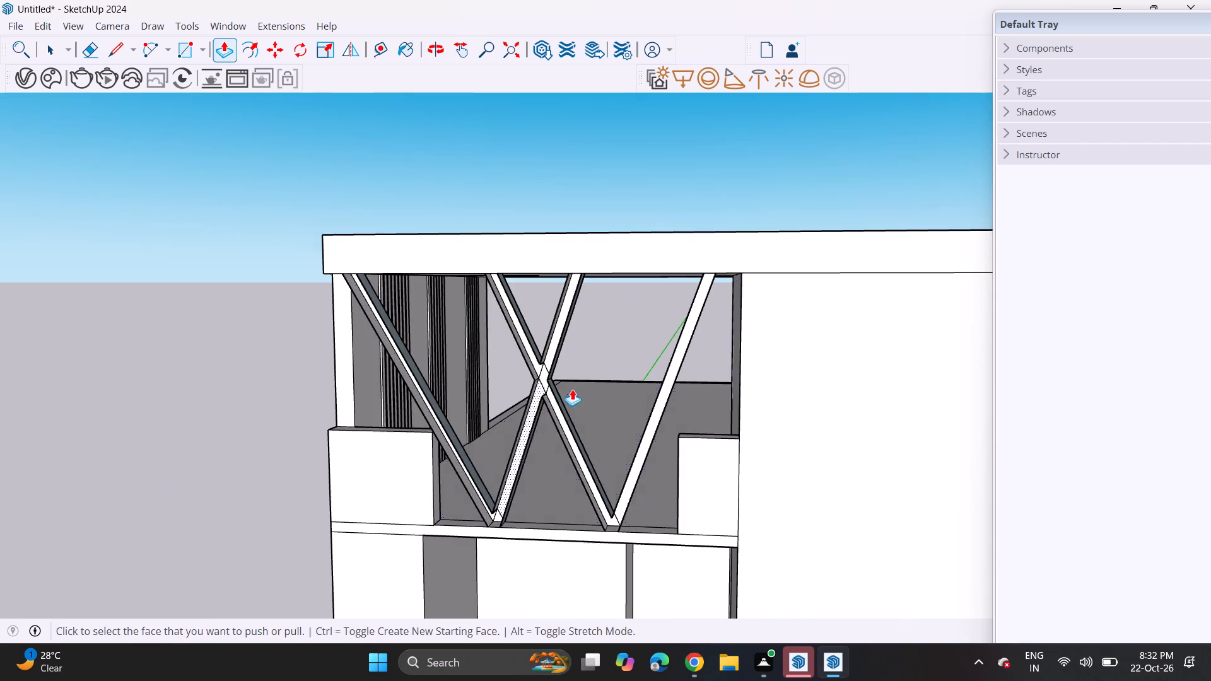
pyautogui.scroll(5, 582, 380)
pyautogui.scroll(-6, 497, 388)
pyautogui.scroll(1, 471, 396)
pyautogui.moveTo(484, 397); pyautogui.dragTo(583, 405, button='middle')
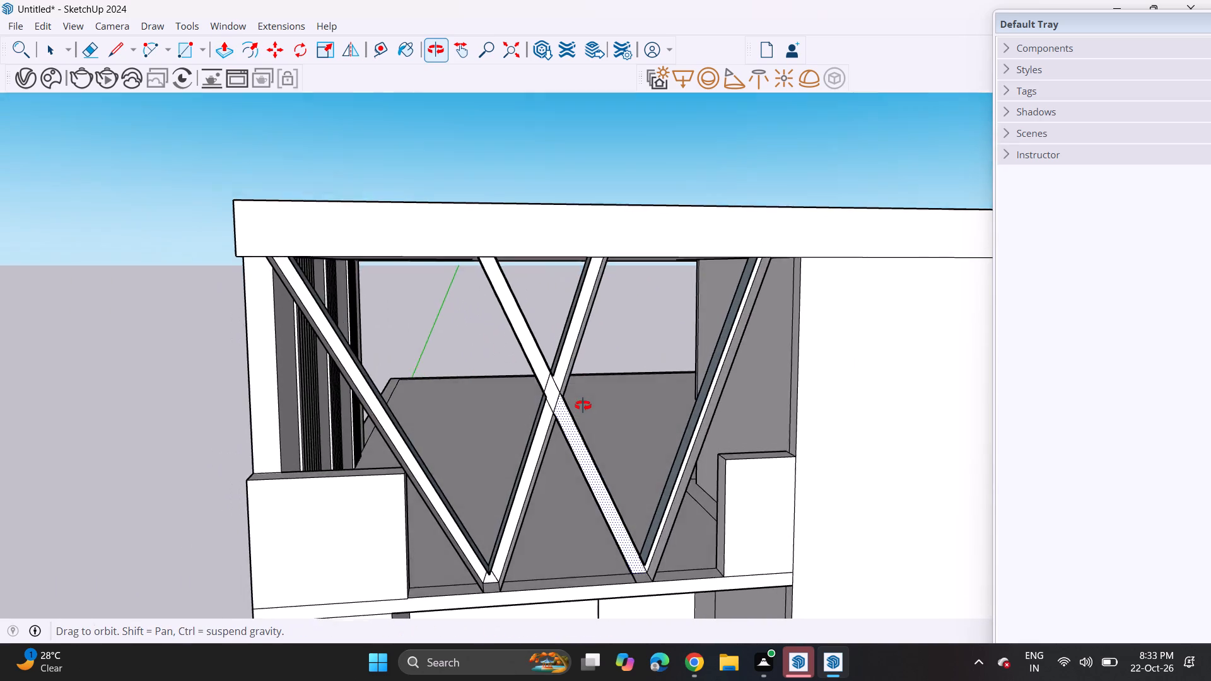
pyautogui.moveTo(583, 405); pyautogui.dragTo(546, 361, button='middle')
pyautogui.click(501, 434)
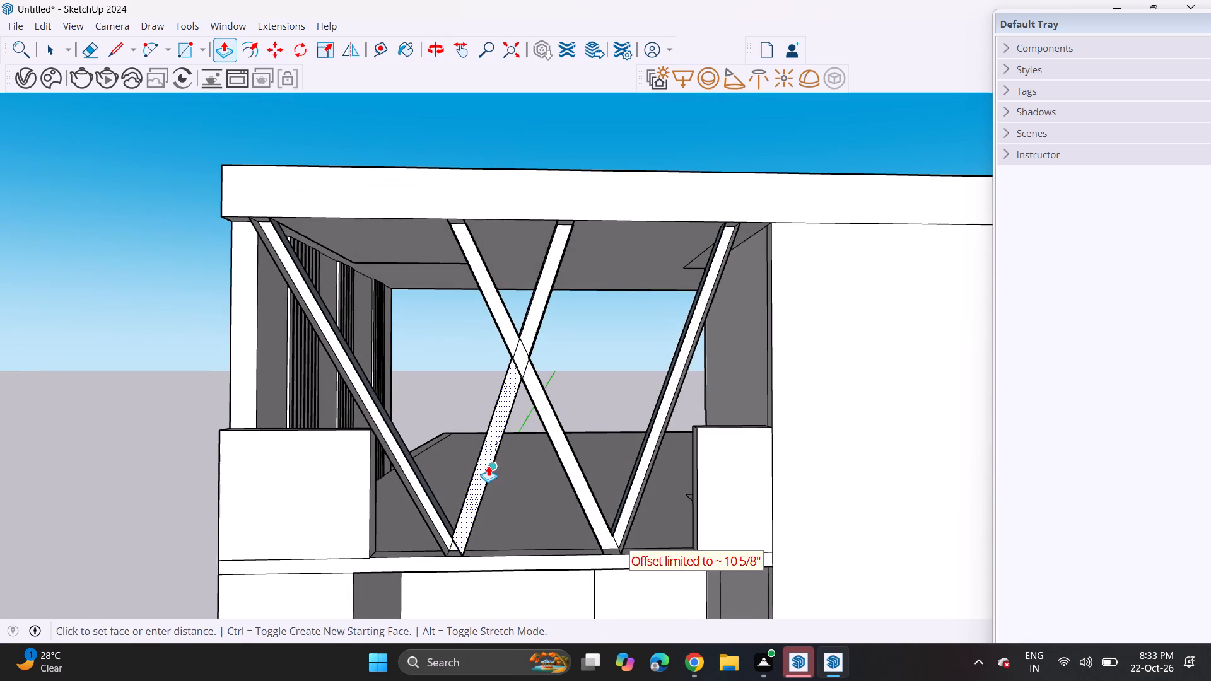
pyautogui.click(486, 467)
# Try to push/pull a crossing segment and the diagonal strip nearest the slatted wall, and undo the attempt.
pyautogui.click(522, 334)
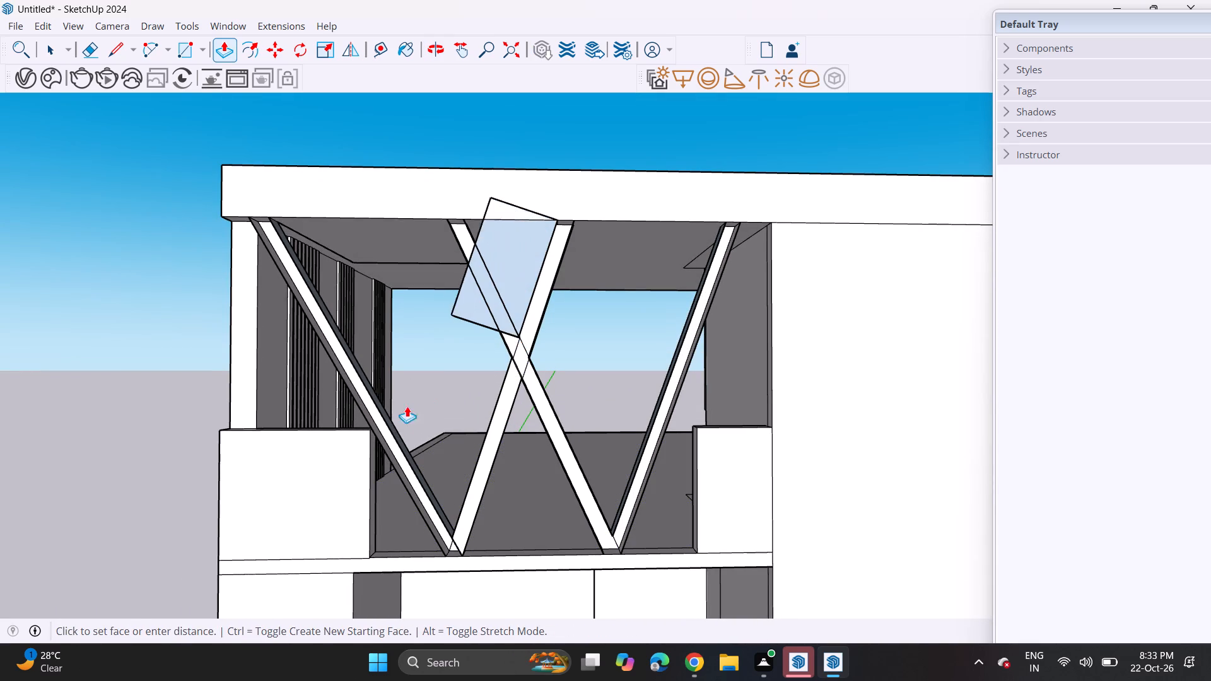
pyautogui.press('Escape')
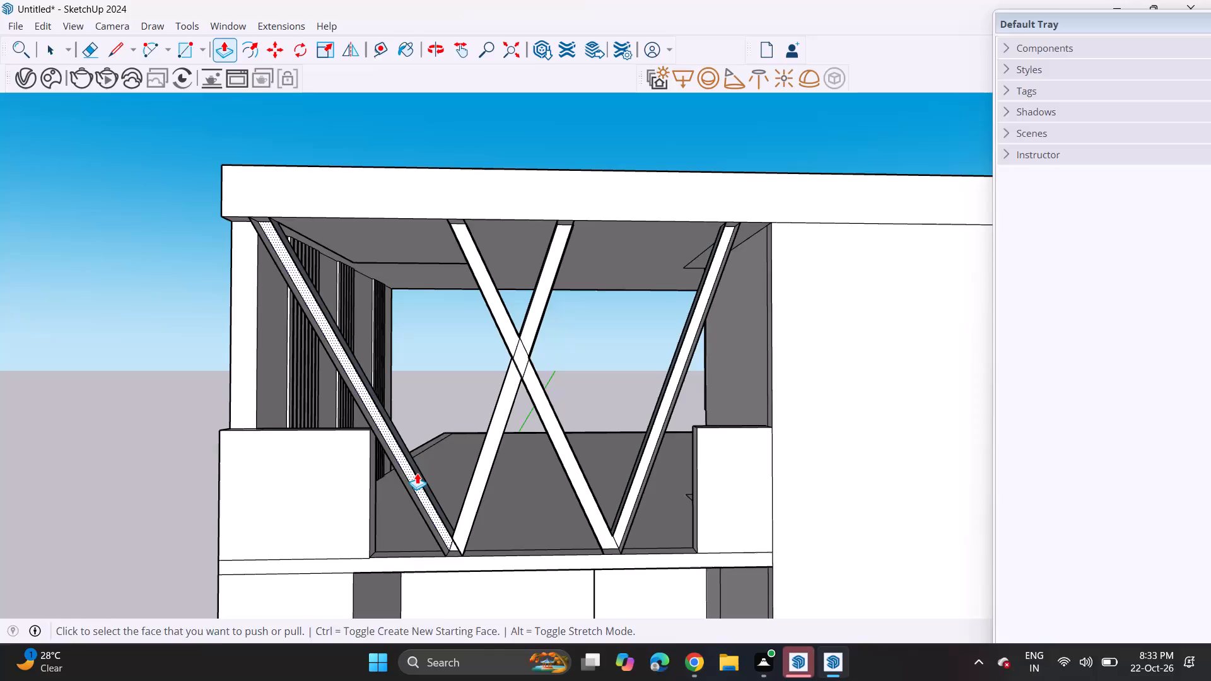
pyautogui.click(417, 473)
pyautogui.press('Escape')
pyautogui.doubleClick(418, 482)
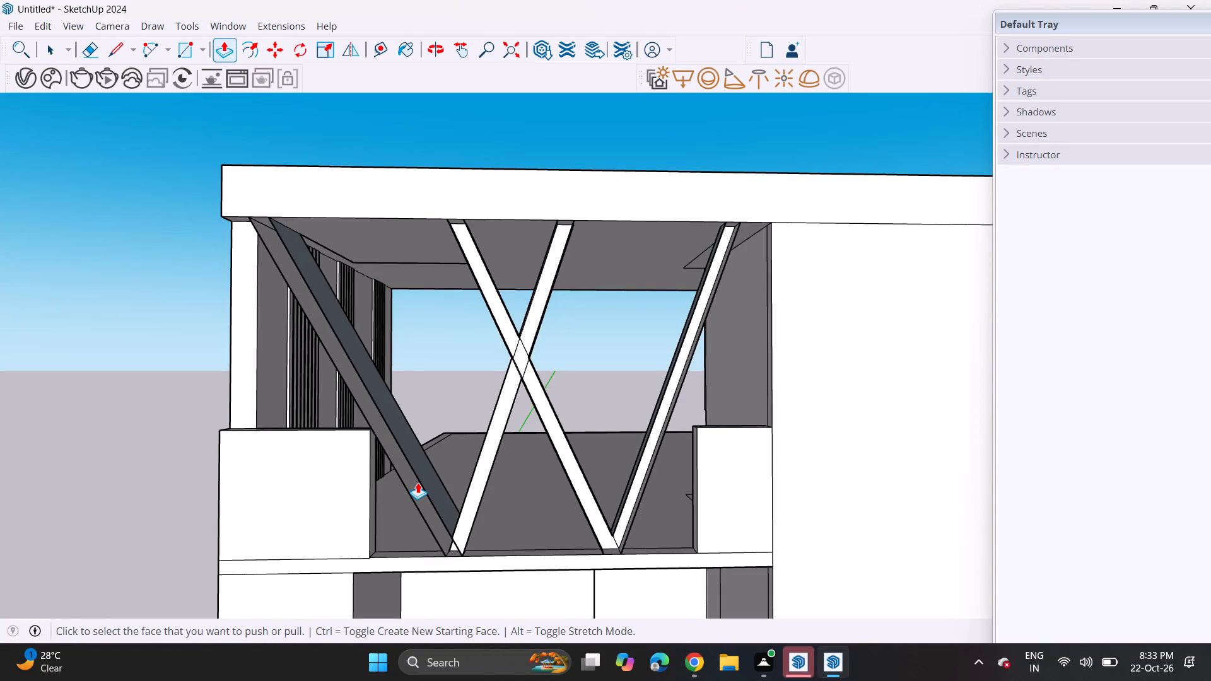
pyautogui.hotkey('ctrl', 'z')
# Push/pull the slat-side strip to the 10 5/8" offset limit, repeating it on the opposite outer strip and both upper crossing segments.
pyautogui.click(419, 489)
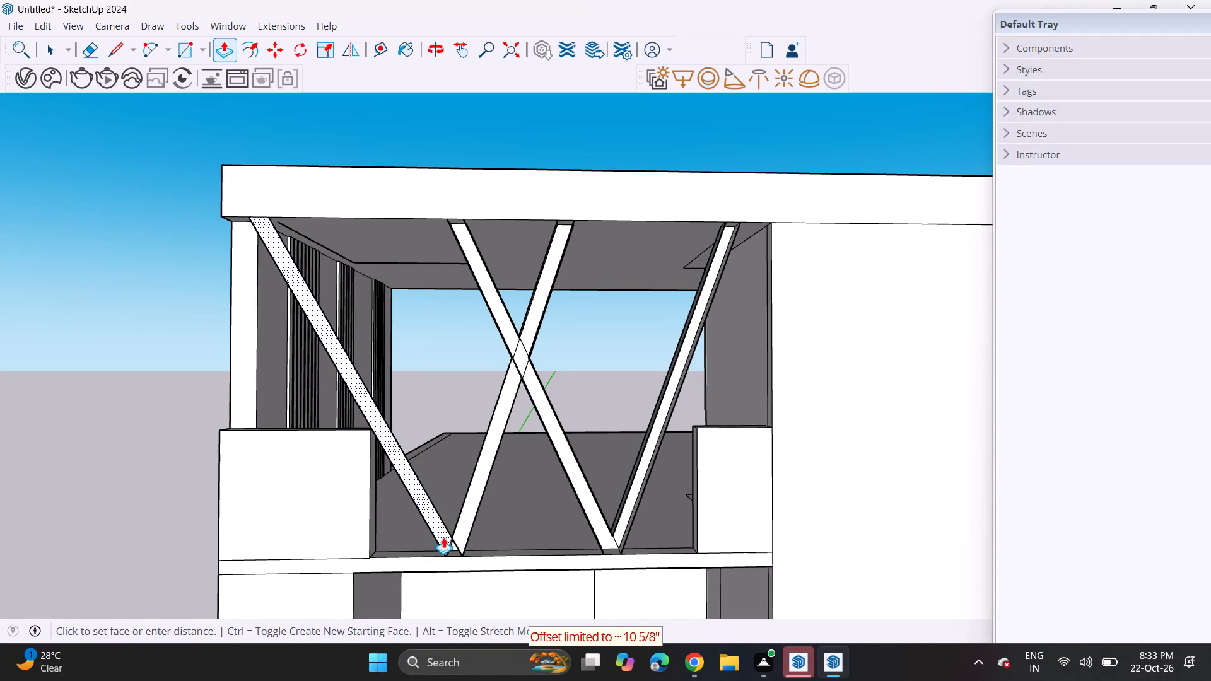
pyautogui.click(443, 537)
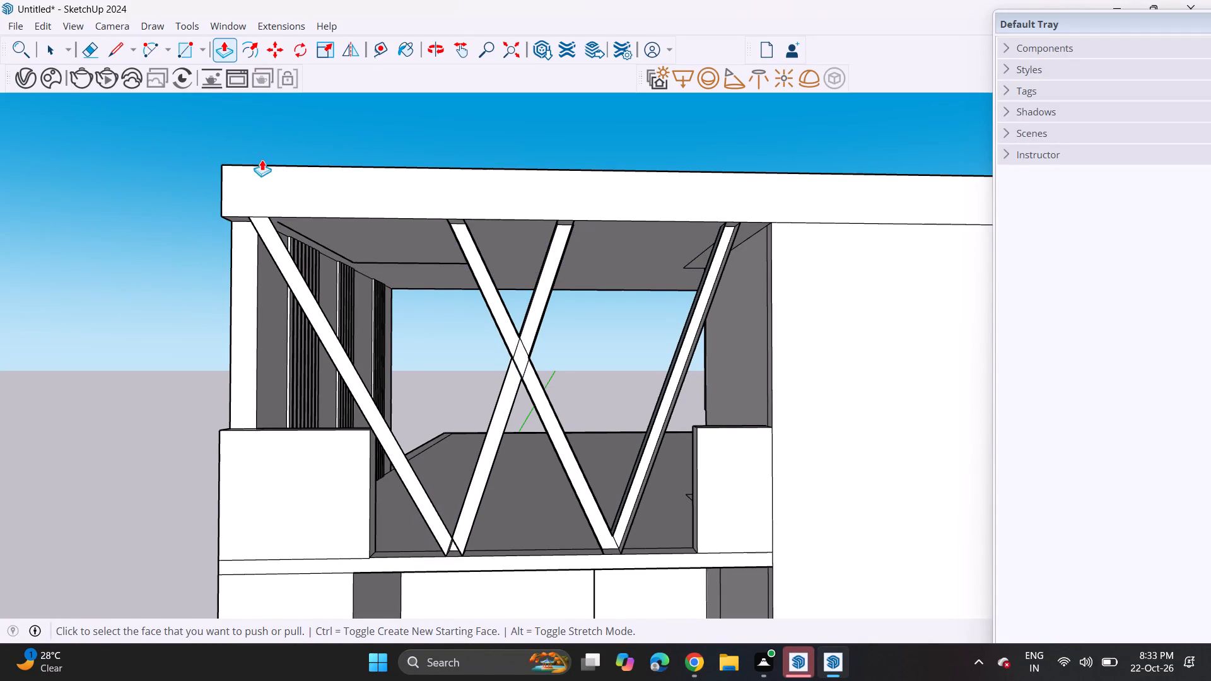
pyautogui.doubleClick(650, 447)
pyautogui.scroll(3, 524, 295)
pyautogui.doubleClick(562, 295)
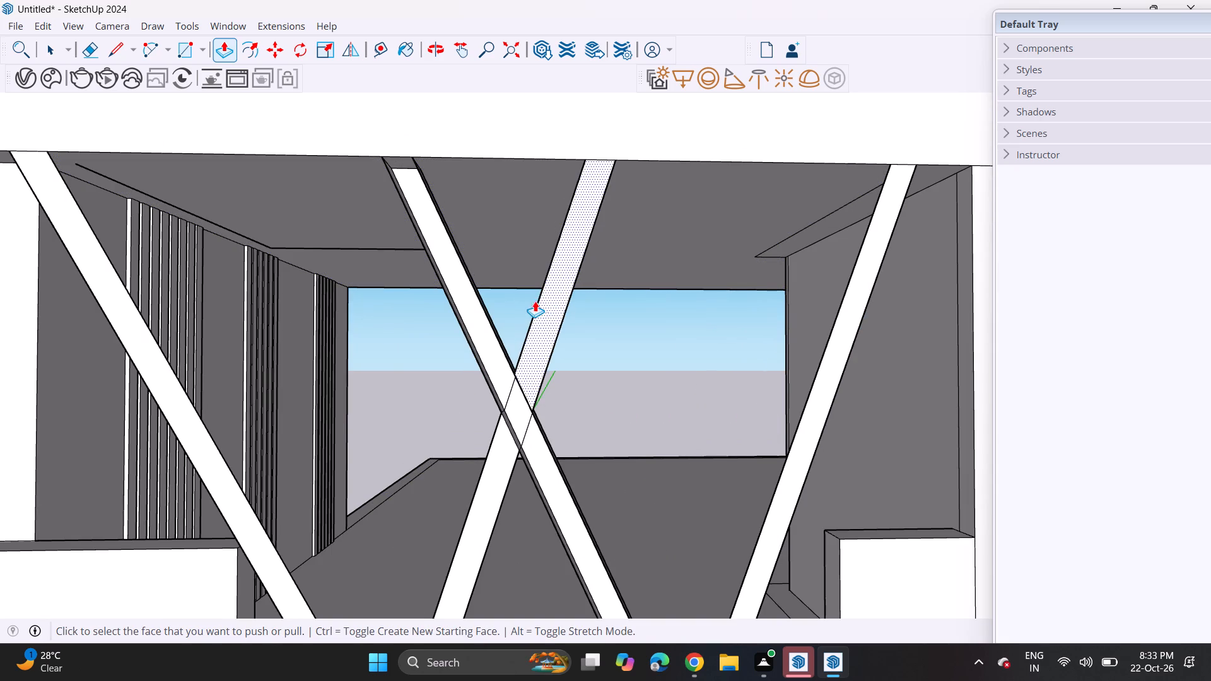
pyautogui.doubleClick(473, 310)
# Repeat the same offset on the crossing piece, the remaining lower strip segment and the slat-side bottom joint.
pyautogui.scroll(-7, 451, 317)
pyautogui.scroll(7, 476, 347)
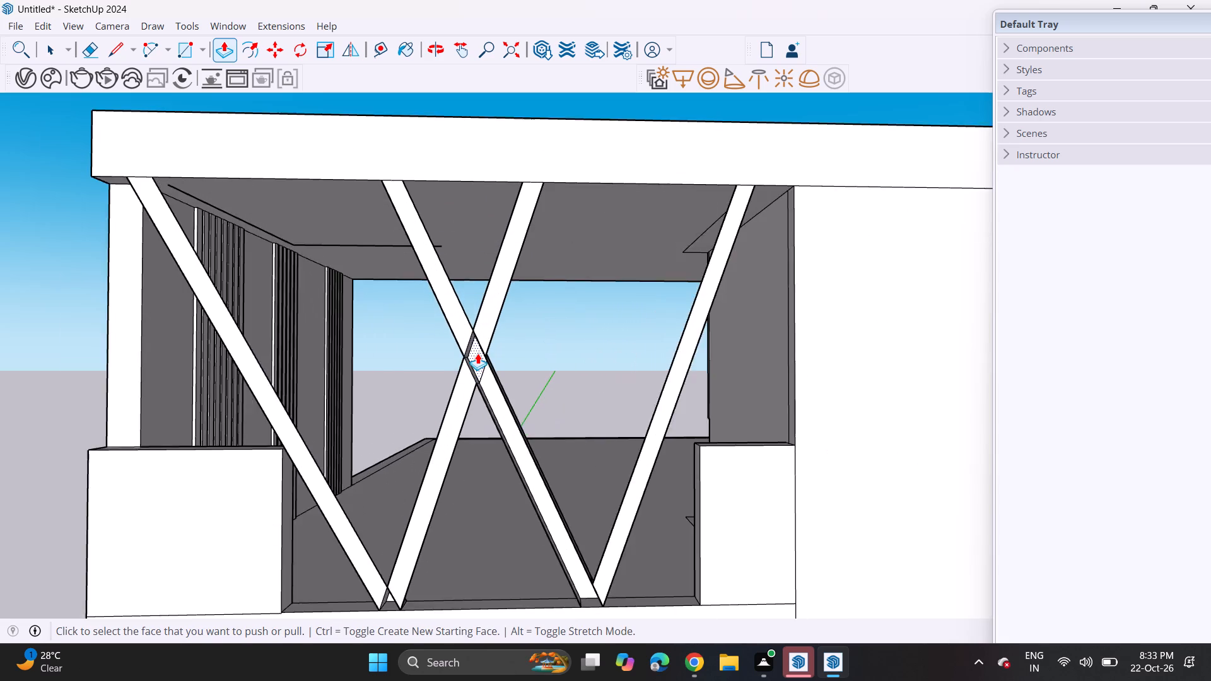
pyautogui.scroll(6, 477, 353)
pyautogui.doubleClick(477, 353)
pyautogui.scroll(-7, 477, 353)
pyautogui.doubleClick(501, 398)
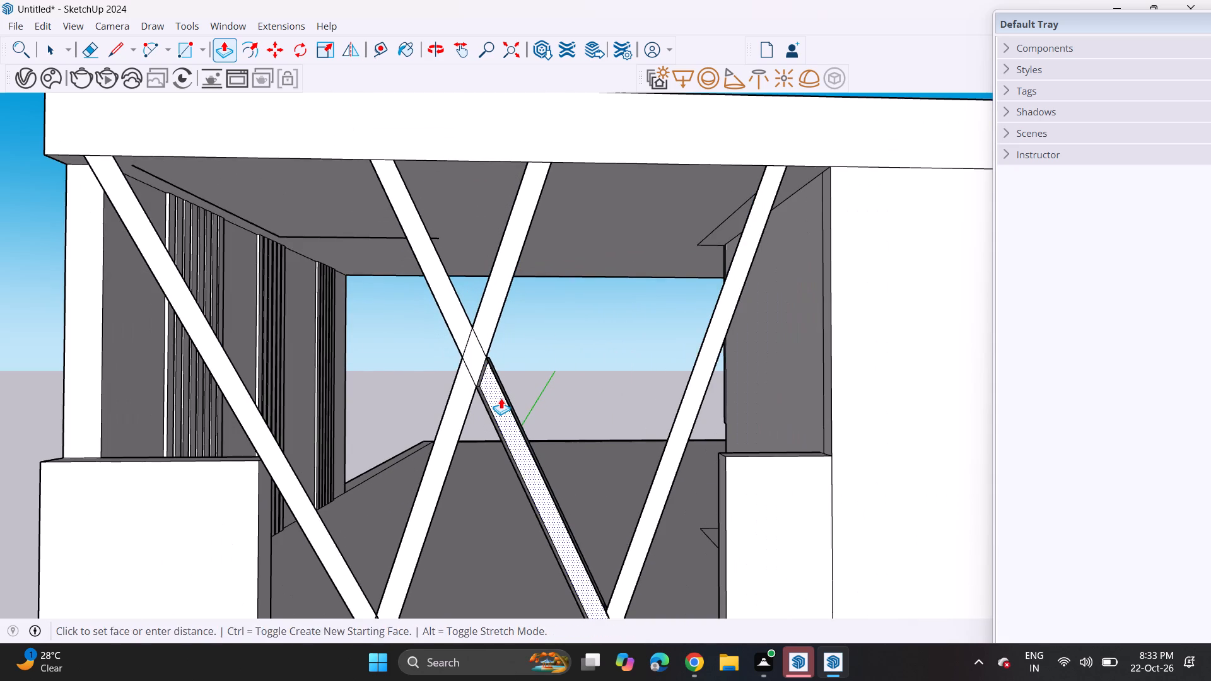
pyautogui.scroll(-7, 500, 400)
pyautogui.scroll(13, 445, 510)
pyautogui.doubleClick(435, 523)
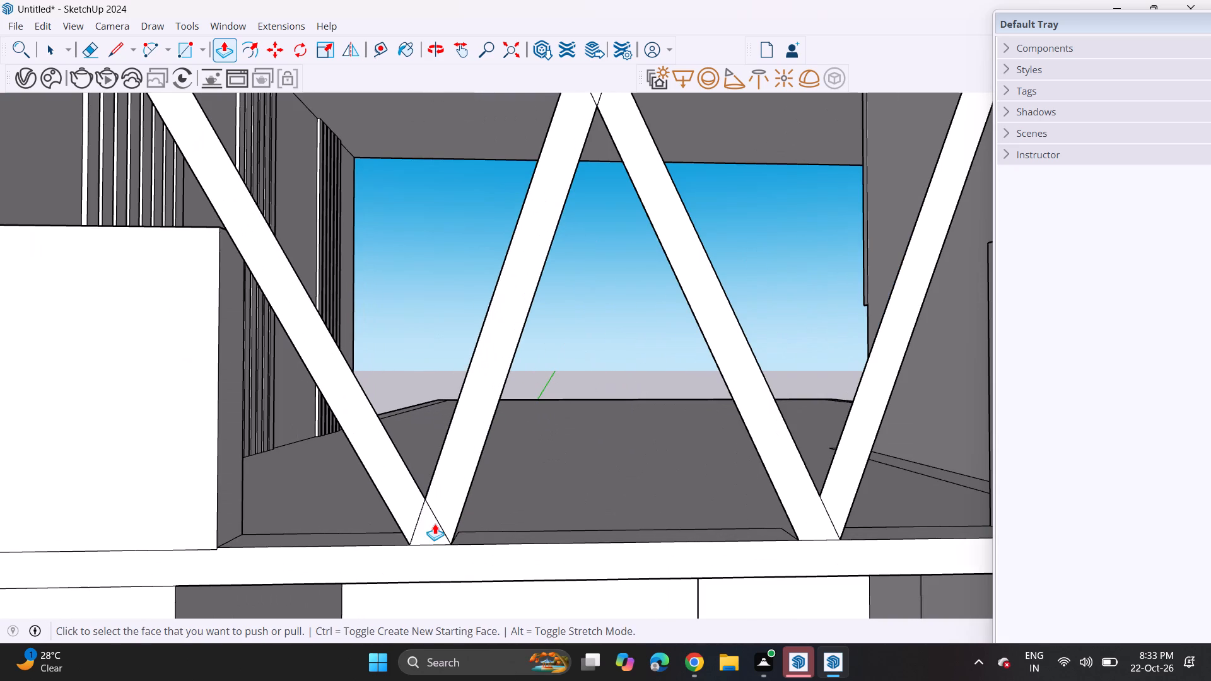
# Erase the overlapping edges inside the slat-side bottom joint of the diagonal strips.
pyautogui.scroll(-6, 733, 501)
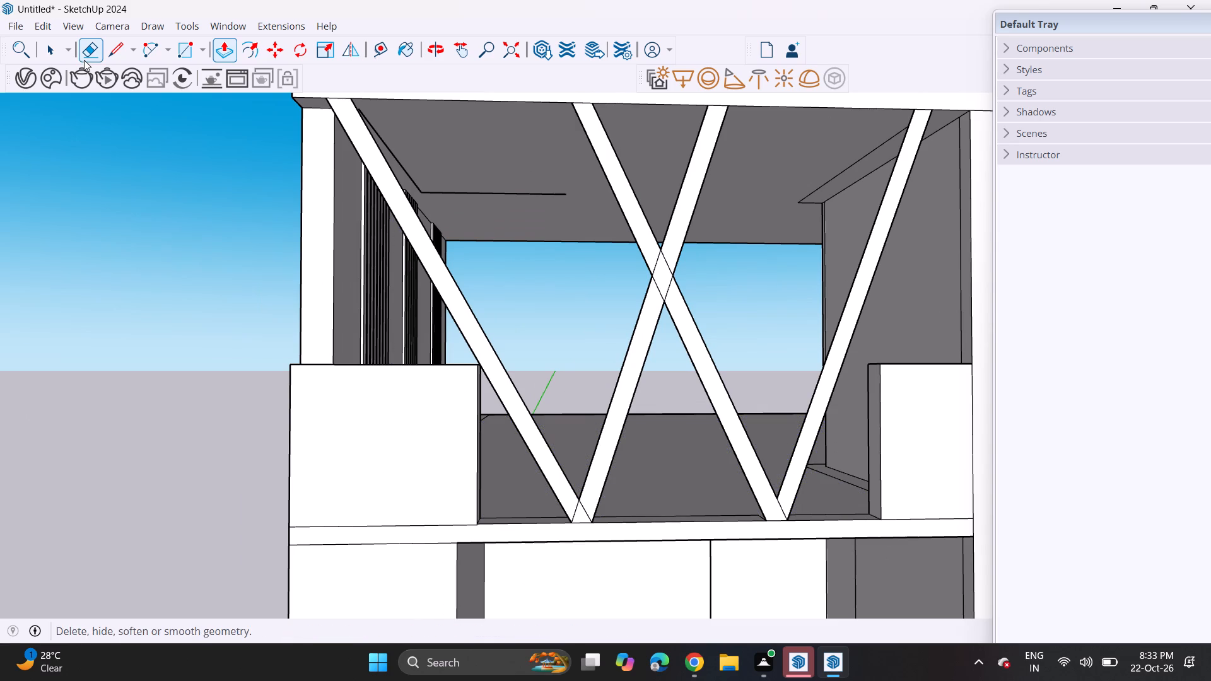
pyautogui.click(84, 60)
pyautogui.scroll(5, 519, 512)
pyautogui.scroll(6, 638, 503)
pyautogui.click(628, 507)
pyautogui.moveTo(598, 499); pyautogui.dragTo(602, 506)
# Erase the four internal edges where the two middle diagonal strips cross.
pyautogui.scroll(-8, 605, 521)
pyautogui.scroll(1, 621, 453)
pyautogui.moveTo(600, 449); pyautogui.dragTo(513, 619, button='middle')
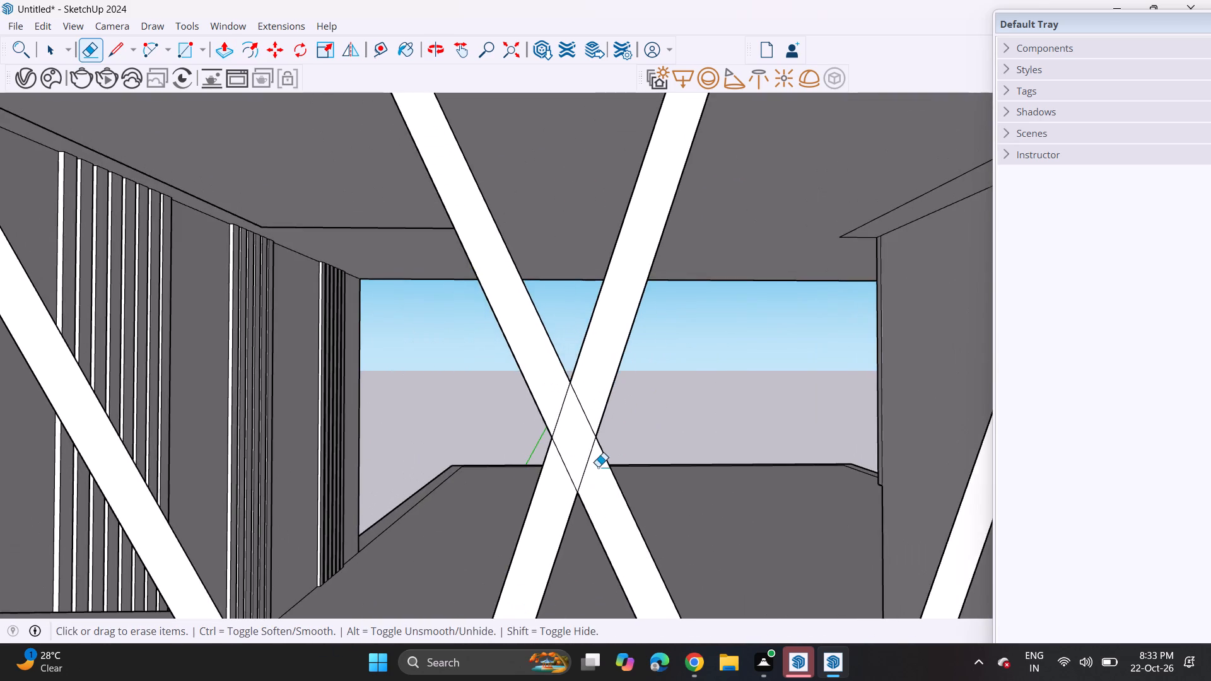
pyautogui.scroll(5, 598, 465)
pyautogui.moveTo(537, 378); pyautogui.dragTo(551, 412)
pyautogui.moveTo(582, 479); pyautogui.dragTo(587, 494)
pyautogui.moveTo(580, 376); pyautogui.dragTo(563, 407)
pyautogui.moveTo(556, 437); pyautogui.dragTo(551, 471)
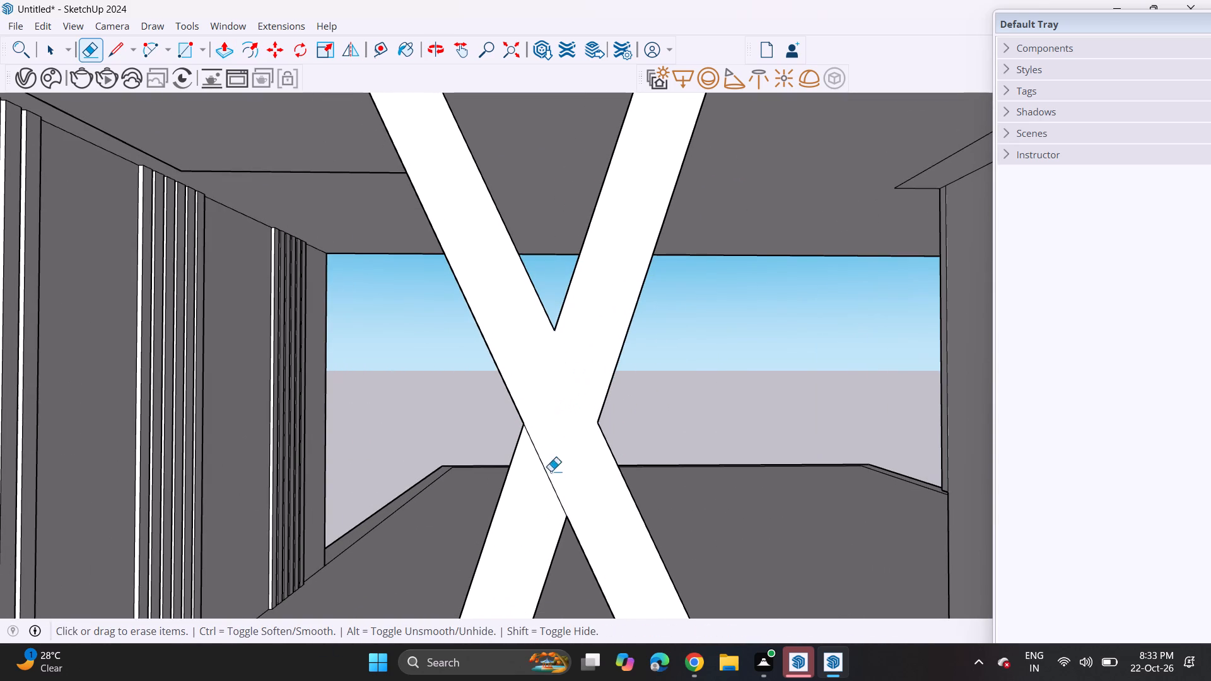
pyautogui.moveTo(551, 471); pyautogui.dragTo(542, 492)
# Erase the leftover edge inside the other bottom V-joint, nearer the plain wall.
pyautogui.scroll(-14, 535, 496)
pyautogui.keyDown('shift'); pyautogui.moveTo(560, 479); pyautogui.dragTo(480, 337, button='middle'); pyautogui.keyUp('shift')
pyautogui.keyDown('shift'); pyautogui.scroll(1, 558, 477); pyautogui.keyUp('shift')
pyautogui.scroll(5, 462, 313)
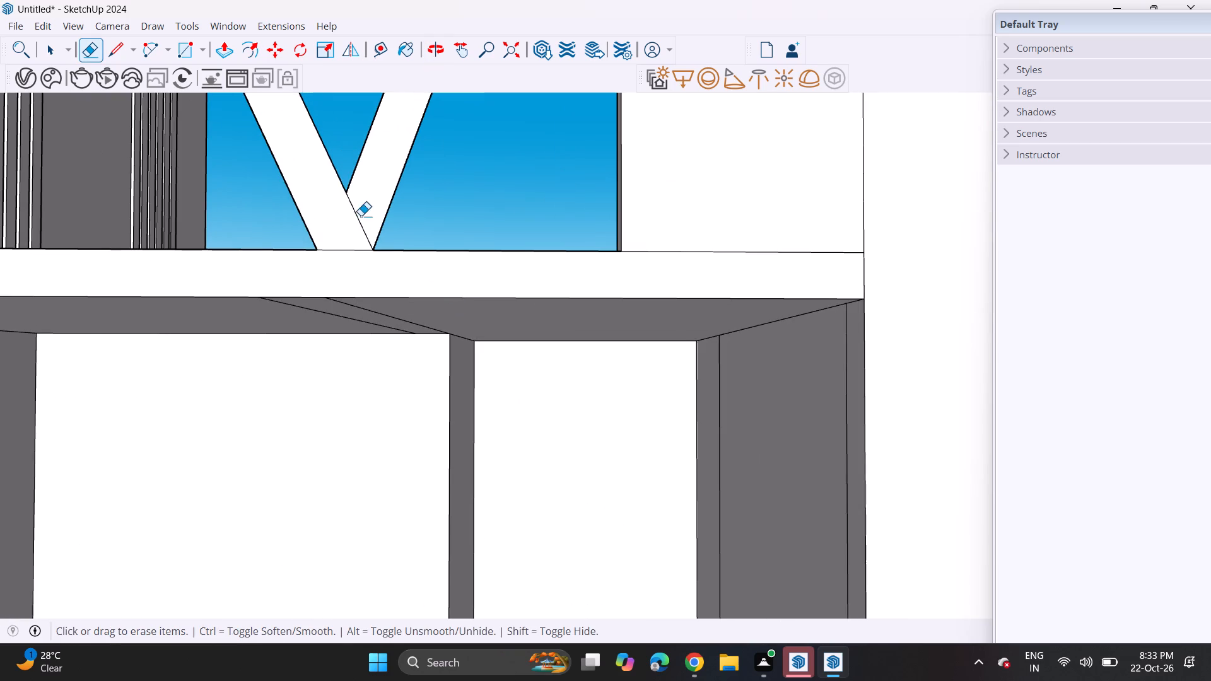
pyautogui.click(361, 216)
pyautogui.click(353, 221)
pyautogui.moveTo(360, 212); pyautogui.dragTo(356, 226)
# Erase the stray lines on the roof slab's underside, along the slatted wall and at the opposite corner.
pyautogui.scroll(-20, 356, 226)
pyautogui.keyDown('shift'); pyautogui.moveTo(356, 241); pyautogui.dragTo(426, 291, button='middle'); pyautogui.keyUp('shift')
pyautogui.scroll(-6, 426, 291)
pyautogui.moveTo(386, 231); pyautogui.dragTo(425, 212, button='middle')
pyautogui.scroll(7, 385, 195)
pyautogui.moveTo(366, 203); pyautogui.dragTo(366, 226)
pyautogui.click(319, 208)
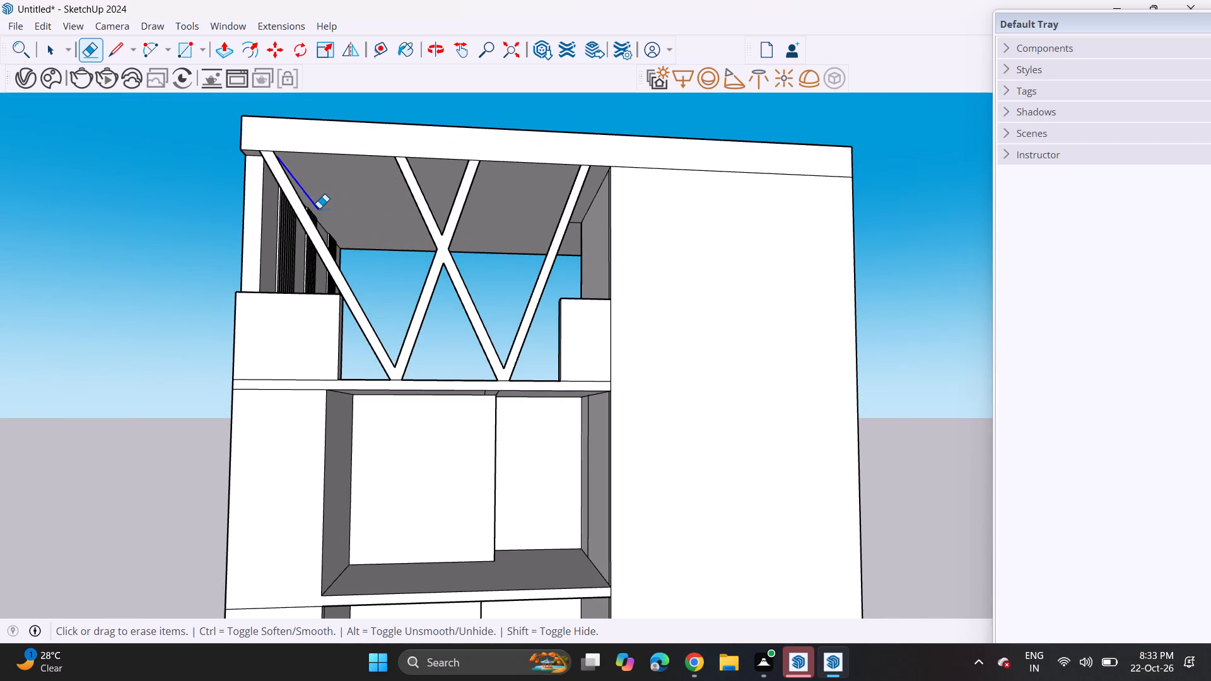
pyautogui.scroll(1, 580, 235)
pyautogui.moveTo(536, 236); pyautogui.dragTo(520, 235, button='middle')
pyautogui.scroll(1, 533, 236)
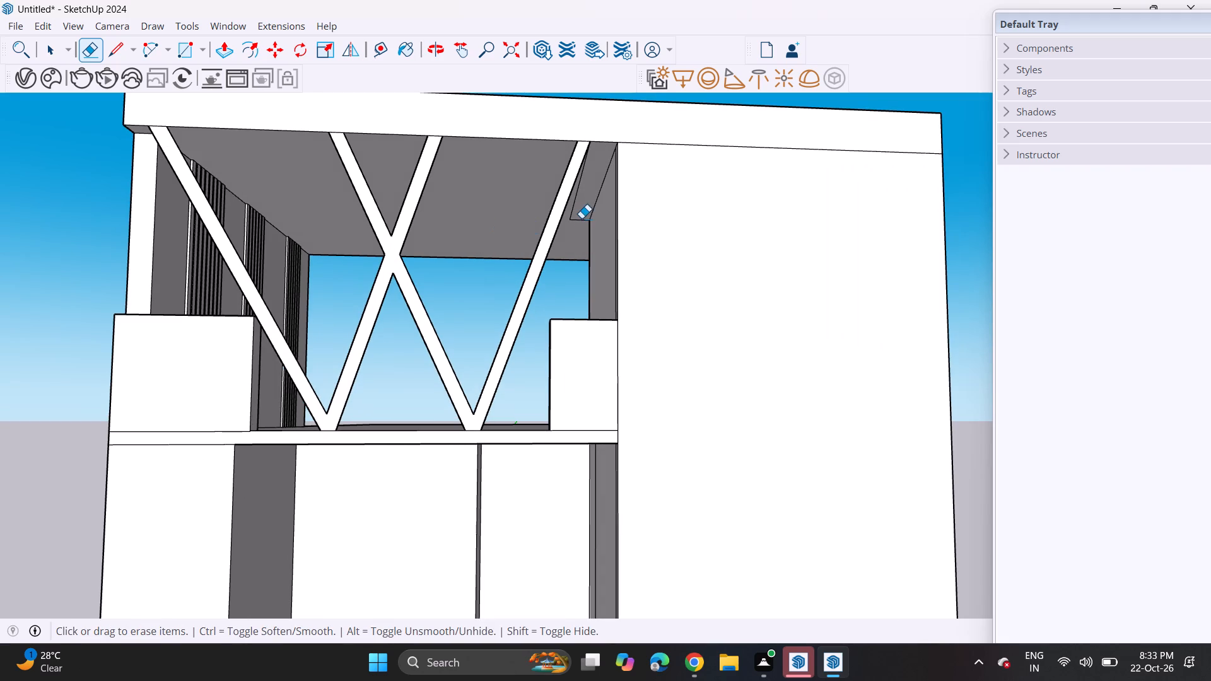
pyautogui.click(582, 218)
pyautogui.moveTo(576, 216); pyautogui.dragTo(576, 225)
pyautogui.click(572, 210)
# Examine the whole building's front and side from outside, including the finished rooftop bay.
pyautogui.scroll(-7, 541, 259)
pyautogui.scroll(-6, 524, 308)
pyautogui.moveTo(539, 294); pyautogui.dragTo(484, 390, button='middle')
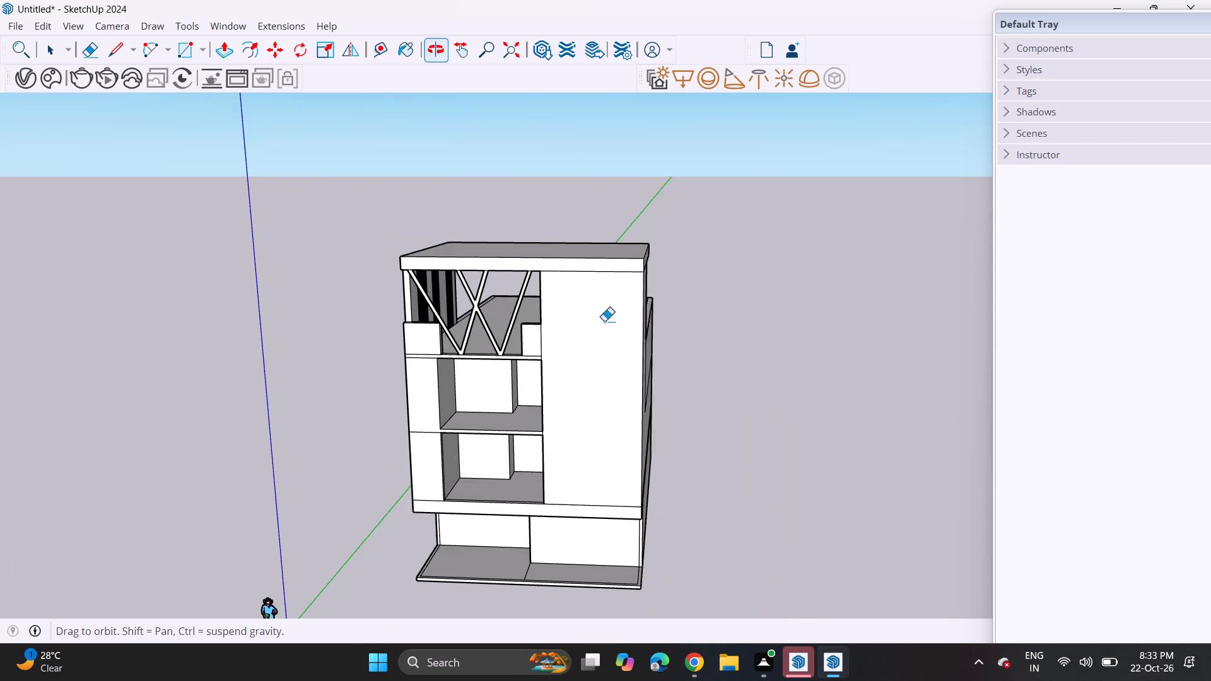
pyautogui.press('space')
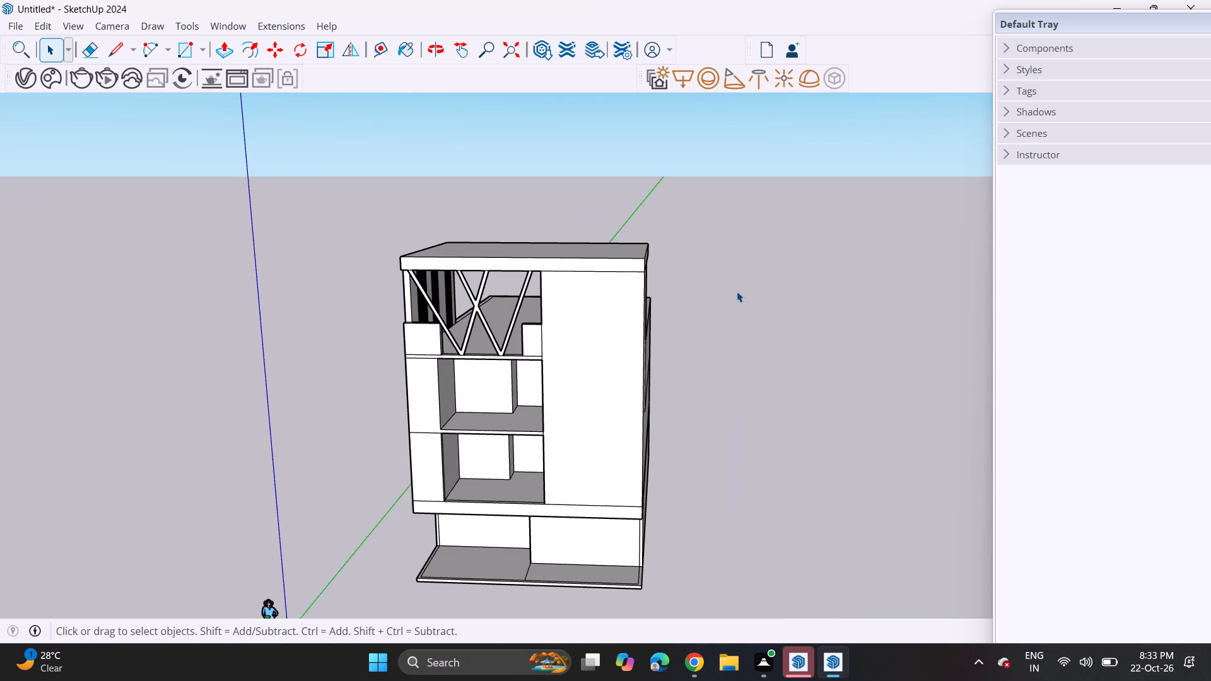
pyautogui.moveTo(385, 305); pyautogui.dragTo(585, 125, button='middle')
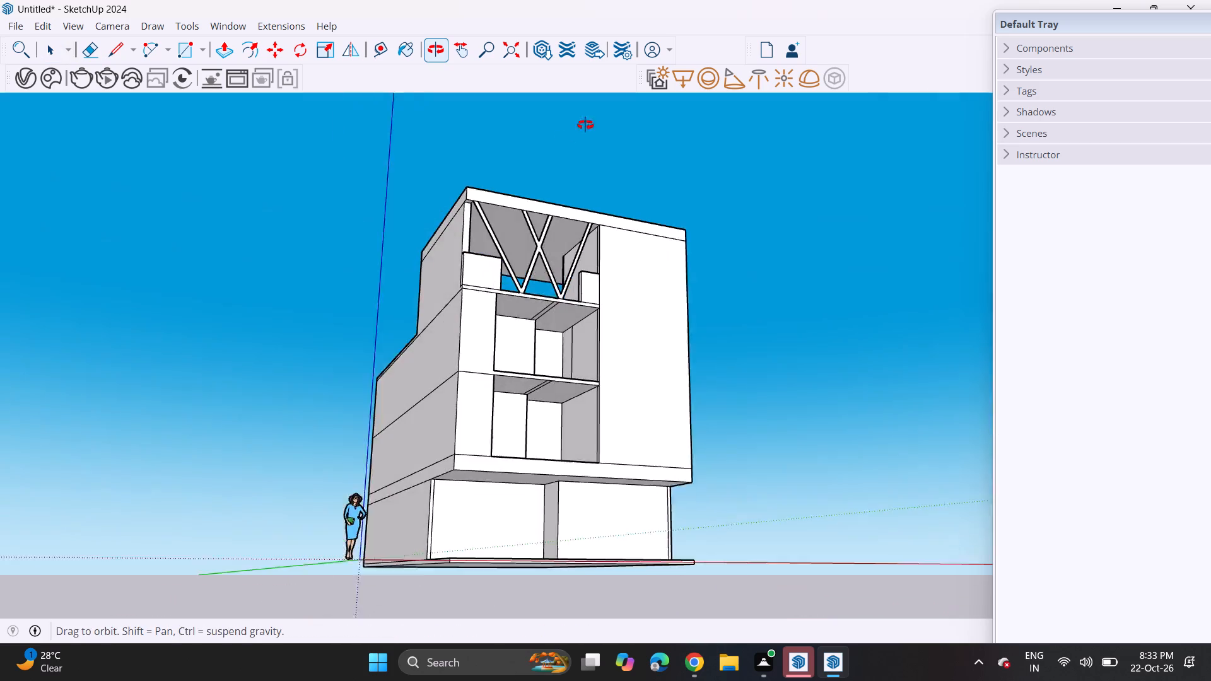
pyautogui.moveTo(585, 125); pyautogui.dragTo(597, 117, button='middle')
pyautogui.moveTo(527, 167); pyautogui.dragTo(746, 280, button='middle')
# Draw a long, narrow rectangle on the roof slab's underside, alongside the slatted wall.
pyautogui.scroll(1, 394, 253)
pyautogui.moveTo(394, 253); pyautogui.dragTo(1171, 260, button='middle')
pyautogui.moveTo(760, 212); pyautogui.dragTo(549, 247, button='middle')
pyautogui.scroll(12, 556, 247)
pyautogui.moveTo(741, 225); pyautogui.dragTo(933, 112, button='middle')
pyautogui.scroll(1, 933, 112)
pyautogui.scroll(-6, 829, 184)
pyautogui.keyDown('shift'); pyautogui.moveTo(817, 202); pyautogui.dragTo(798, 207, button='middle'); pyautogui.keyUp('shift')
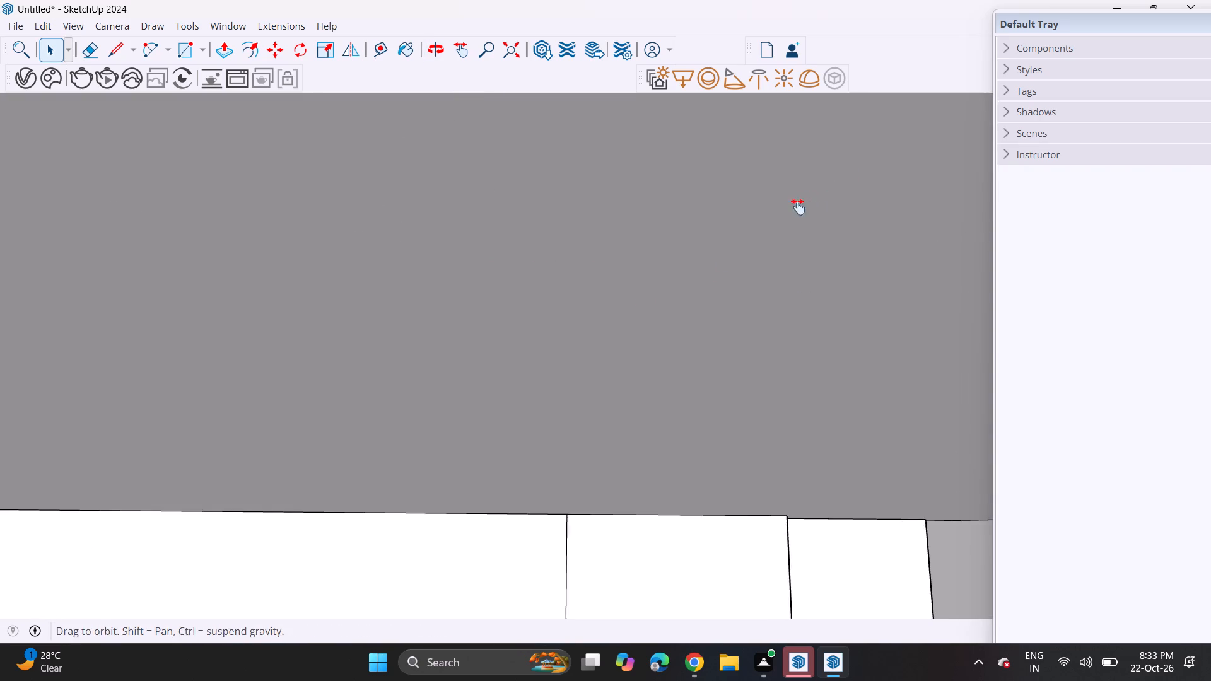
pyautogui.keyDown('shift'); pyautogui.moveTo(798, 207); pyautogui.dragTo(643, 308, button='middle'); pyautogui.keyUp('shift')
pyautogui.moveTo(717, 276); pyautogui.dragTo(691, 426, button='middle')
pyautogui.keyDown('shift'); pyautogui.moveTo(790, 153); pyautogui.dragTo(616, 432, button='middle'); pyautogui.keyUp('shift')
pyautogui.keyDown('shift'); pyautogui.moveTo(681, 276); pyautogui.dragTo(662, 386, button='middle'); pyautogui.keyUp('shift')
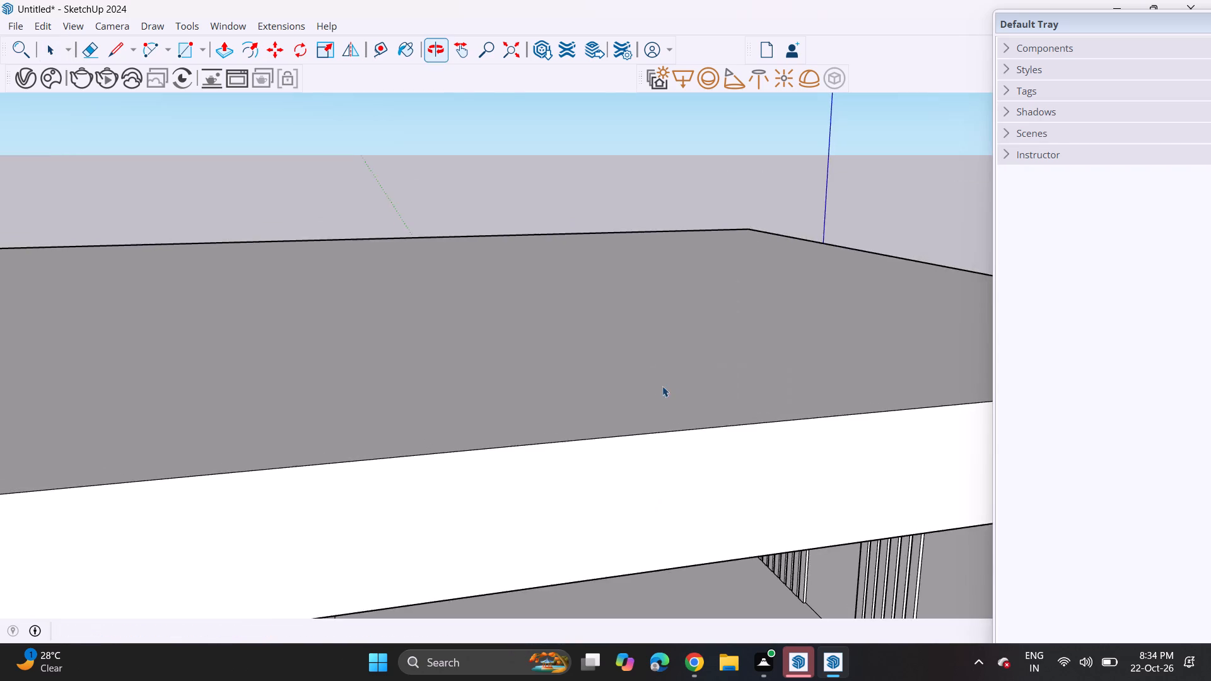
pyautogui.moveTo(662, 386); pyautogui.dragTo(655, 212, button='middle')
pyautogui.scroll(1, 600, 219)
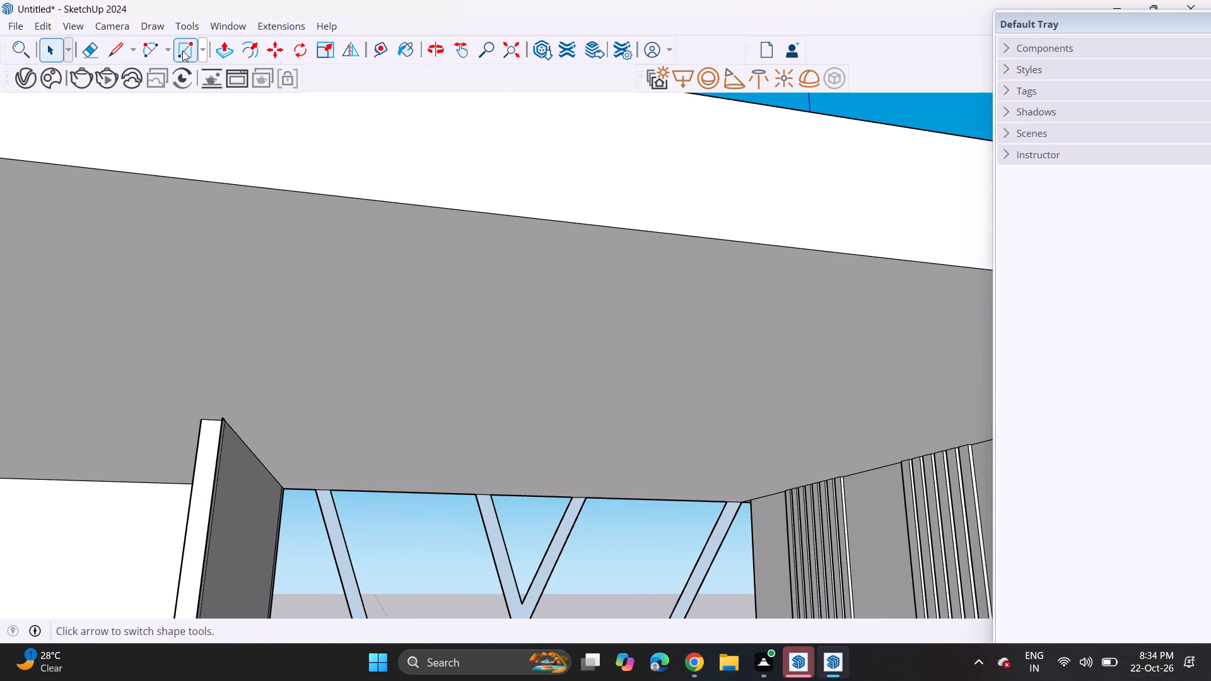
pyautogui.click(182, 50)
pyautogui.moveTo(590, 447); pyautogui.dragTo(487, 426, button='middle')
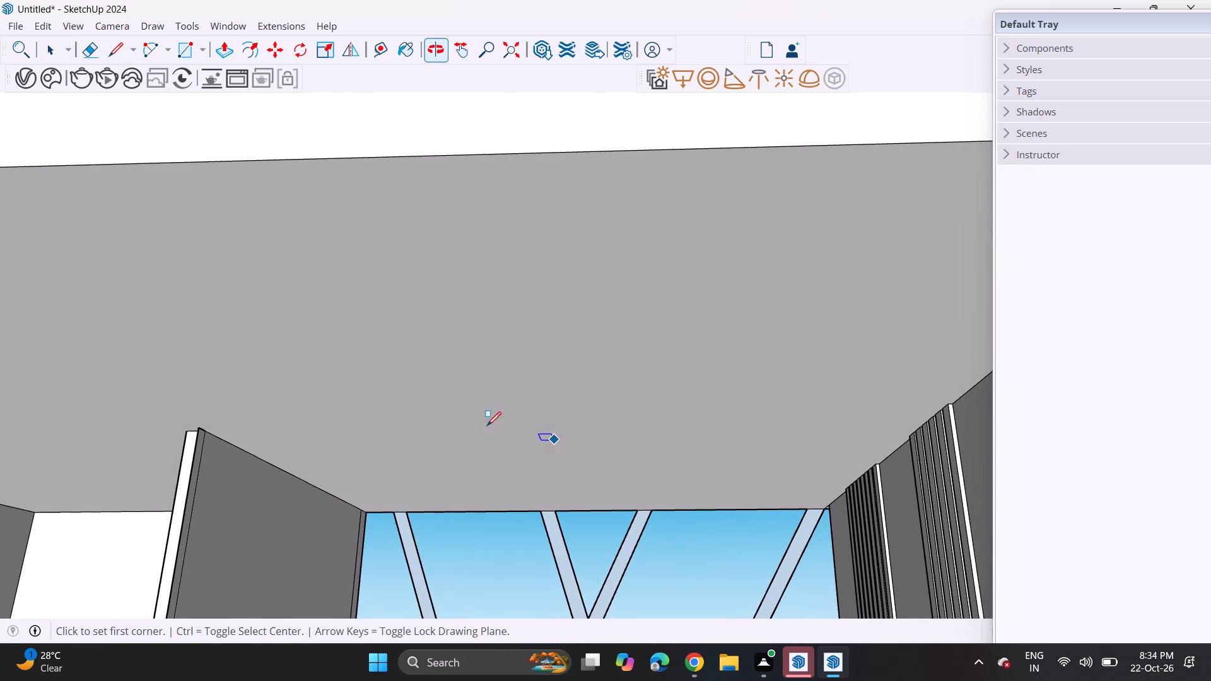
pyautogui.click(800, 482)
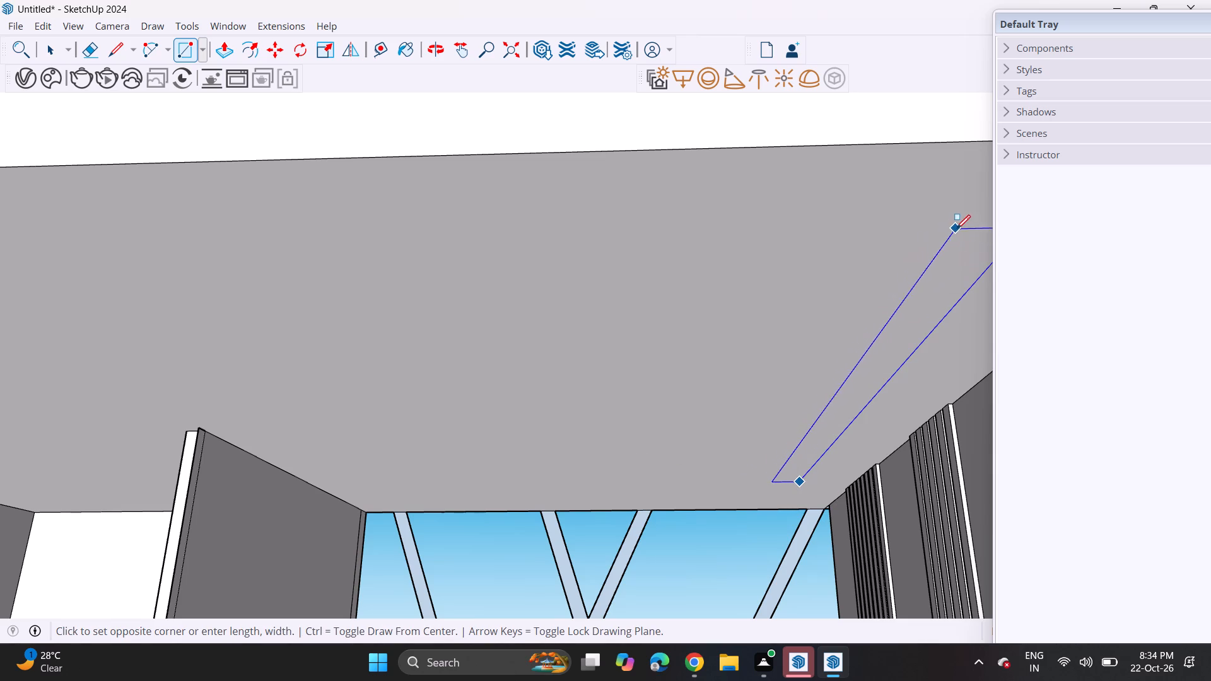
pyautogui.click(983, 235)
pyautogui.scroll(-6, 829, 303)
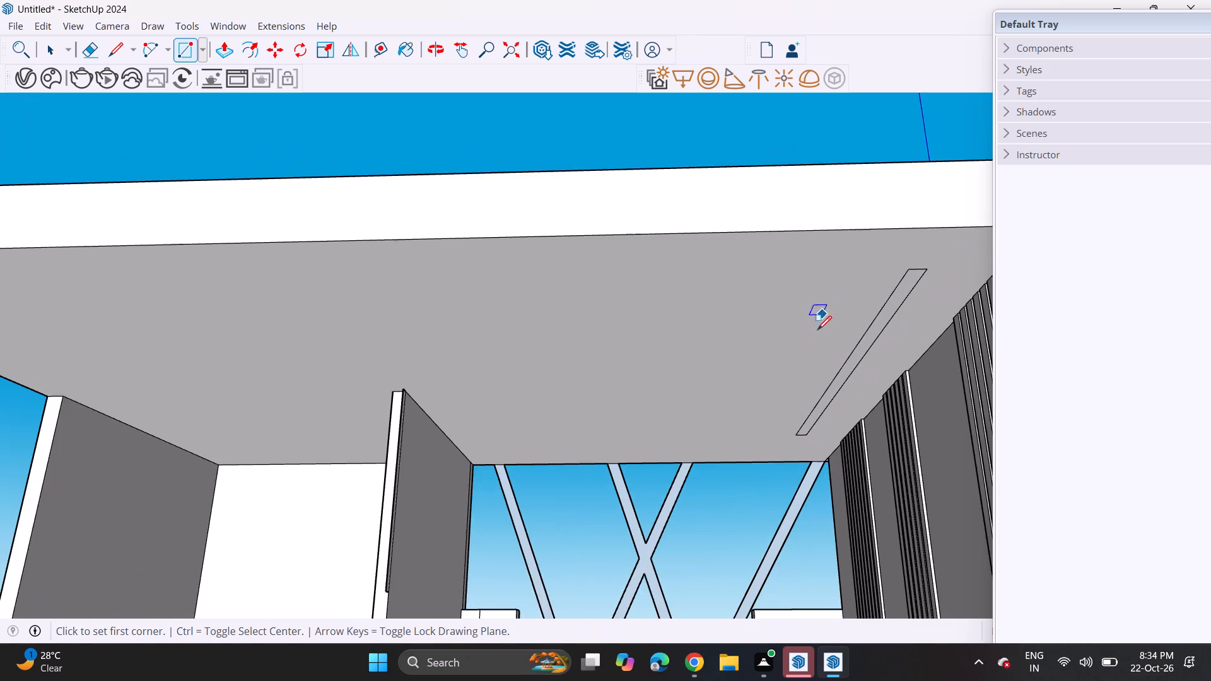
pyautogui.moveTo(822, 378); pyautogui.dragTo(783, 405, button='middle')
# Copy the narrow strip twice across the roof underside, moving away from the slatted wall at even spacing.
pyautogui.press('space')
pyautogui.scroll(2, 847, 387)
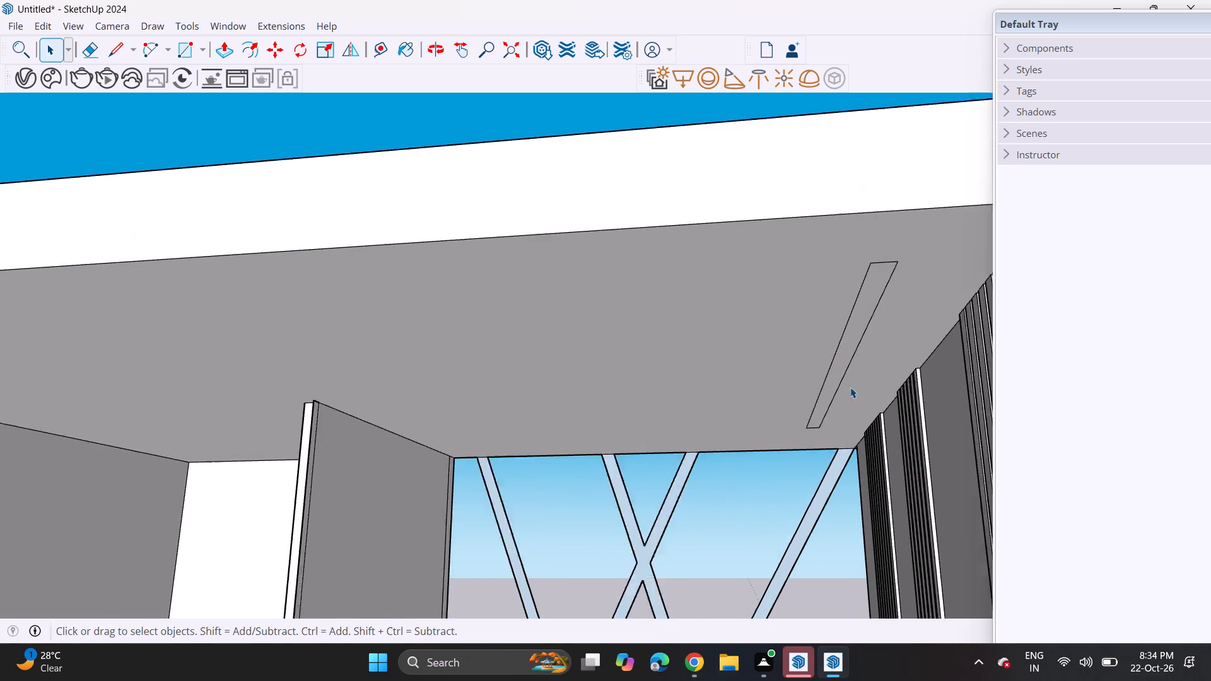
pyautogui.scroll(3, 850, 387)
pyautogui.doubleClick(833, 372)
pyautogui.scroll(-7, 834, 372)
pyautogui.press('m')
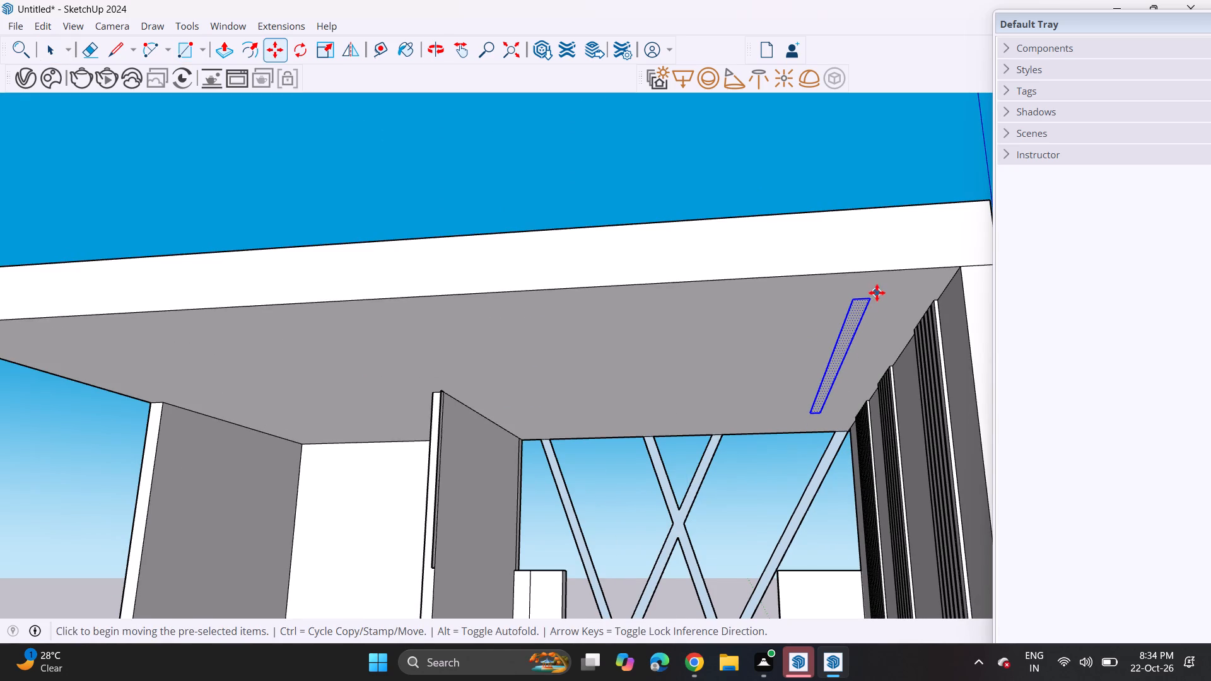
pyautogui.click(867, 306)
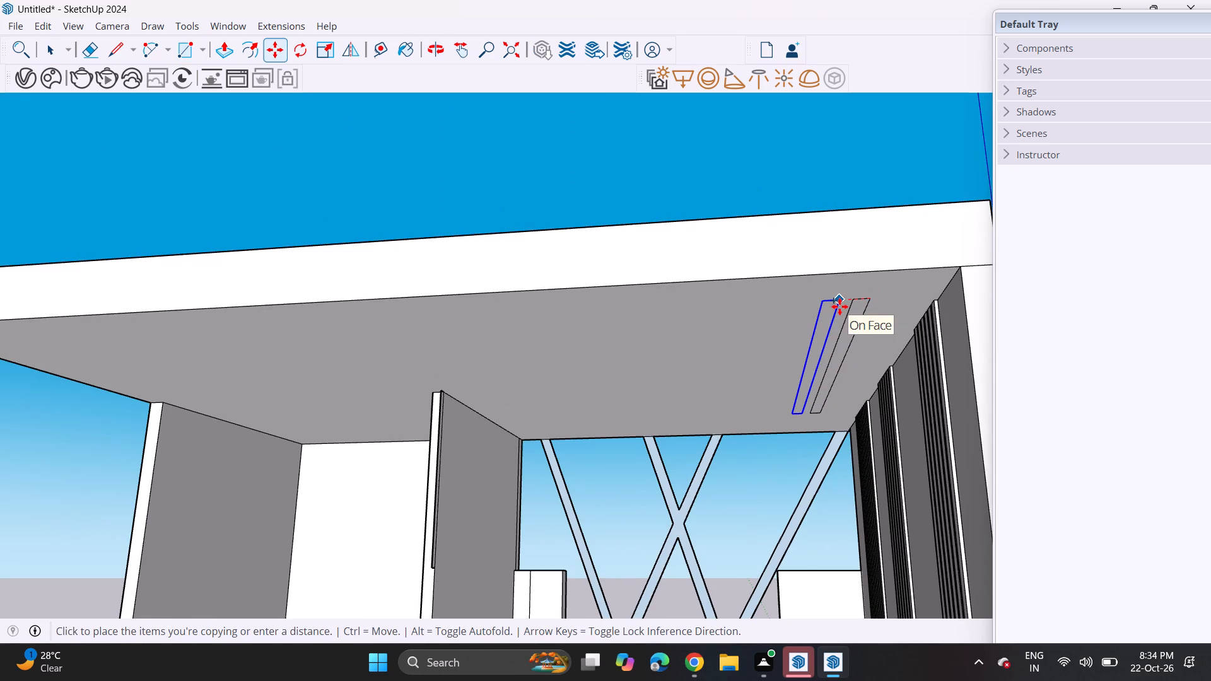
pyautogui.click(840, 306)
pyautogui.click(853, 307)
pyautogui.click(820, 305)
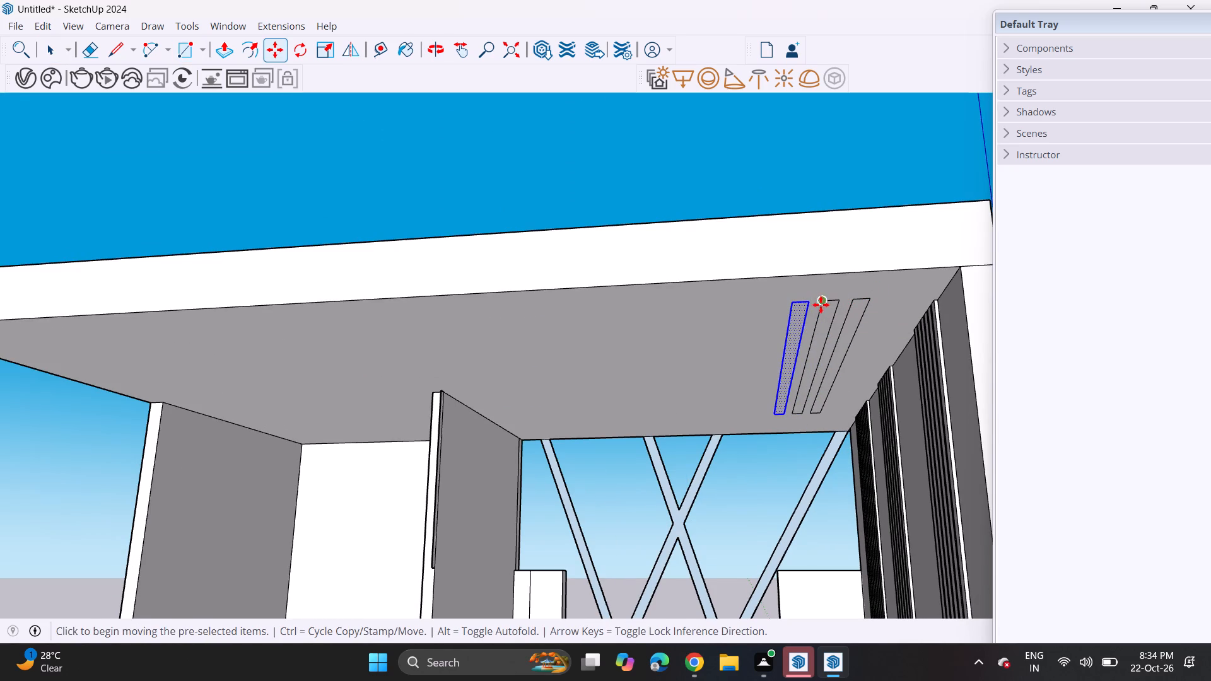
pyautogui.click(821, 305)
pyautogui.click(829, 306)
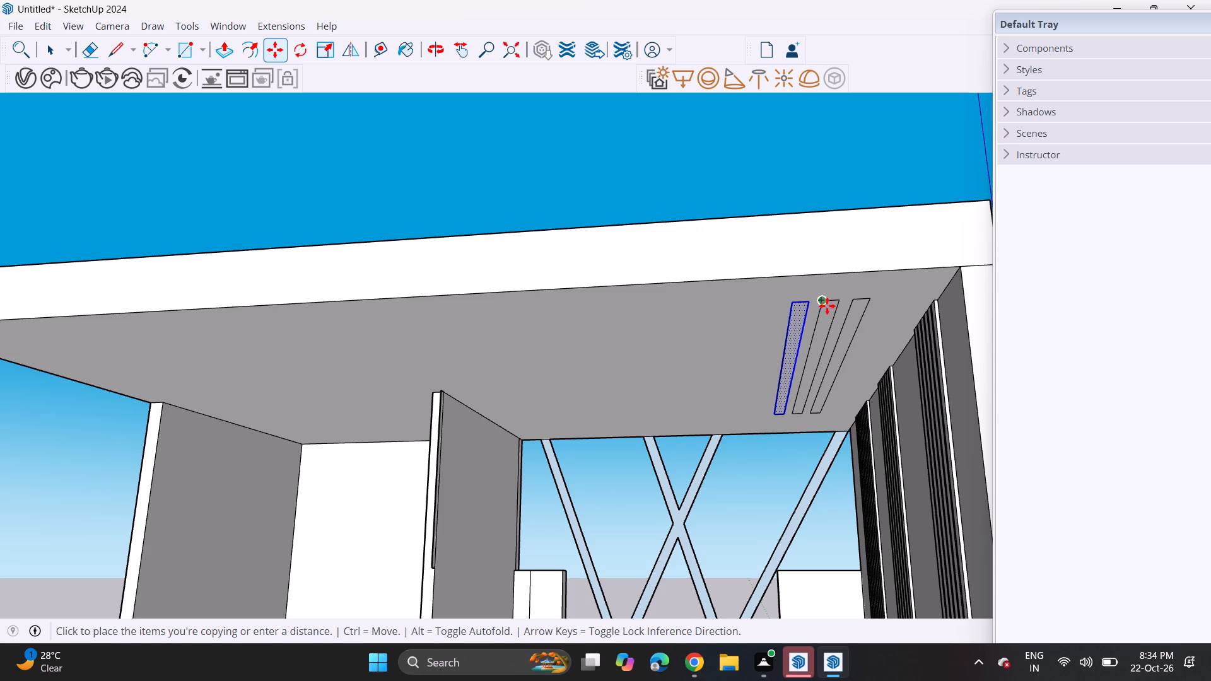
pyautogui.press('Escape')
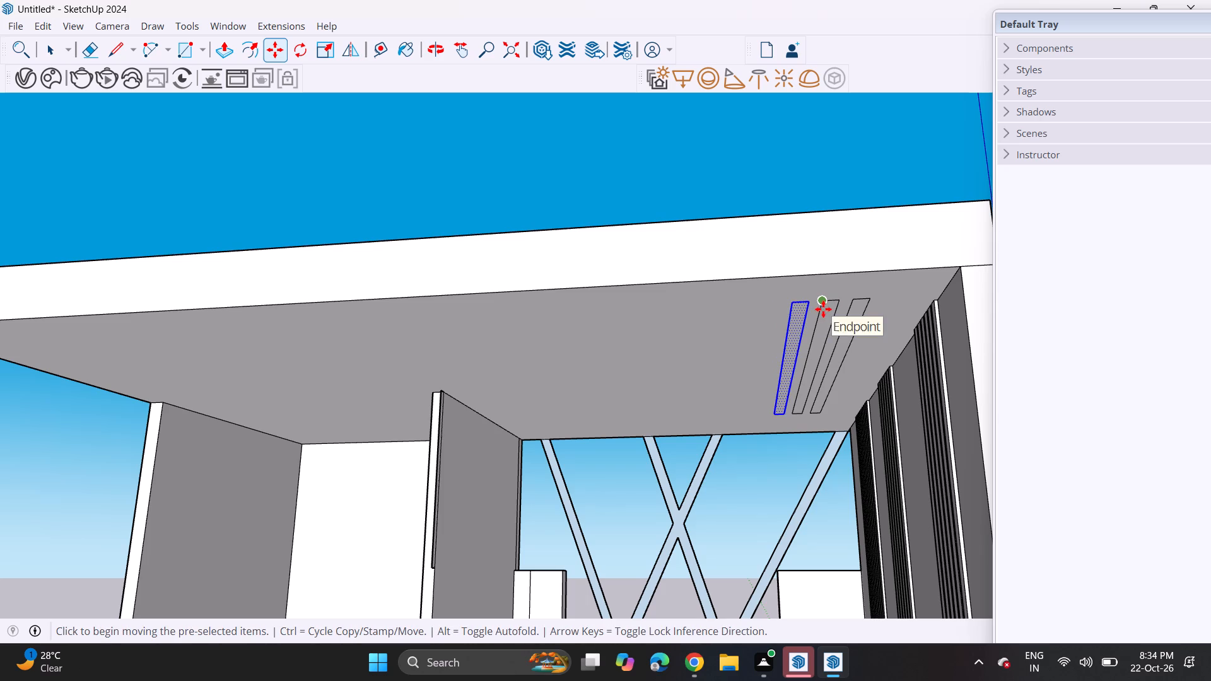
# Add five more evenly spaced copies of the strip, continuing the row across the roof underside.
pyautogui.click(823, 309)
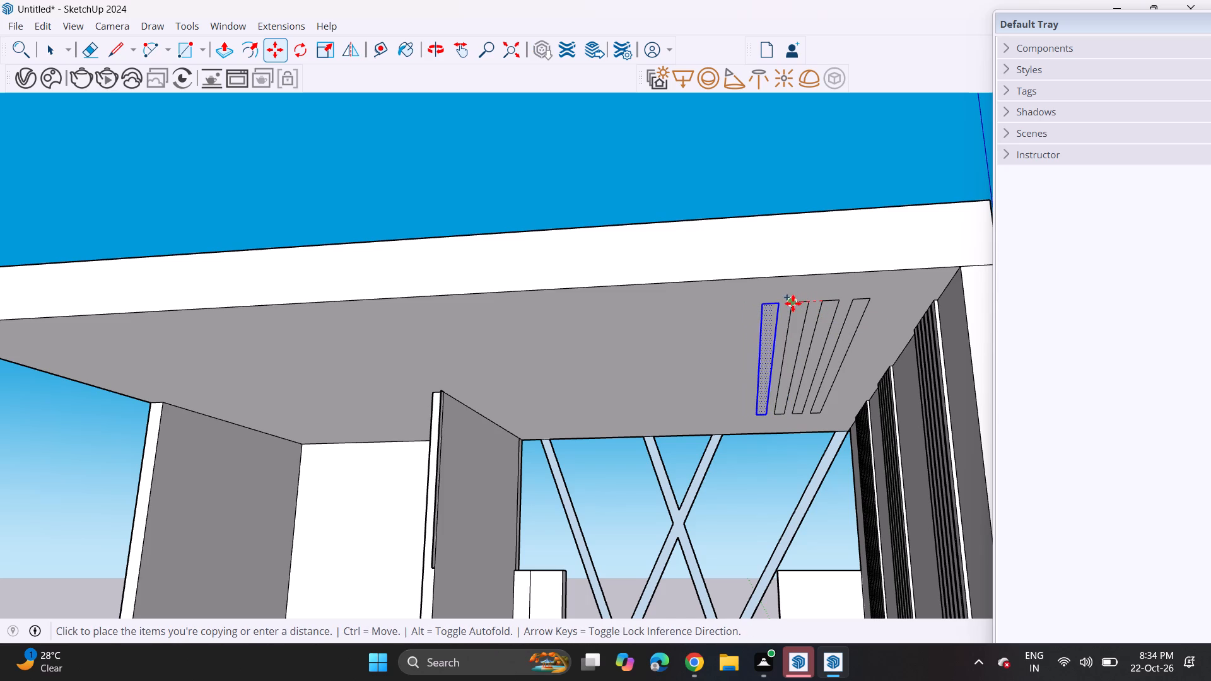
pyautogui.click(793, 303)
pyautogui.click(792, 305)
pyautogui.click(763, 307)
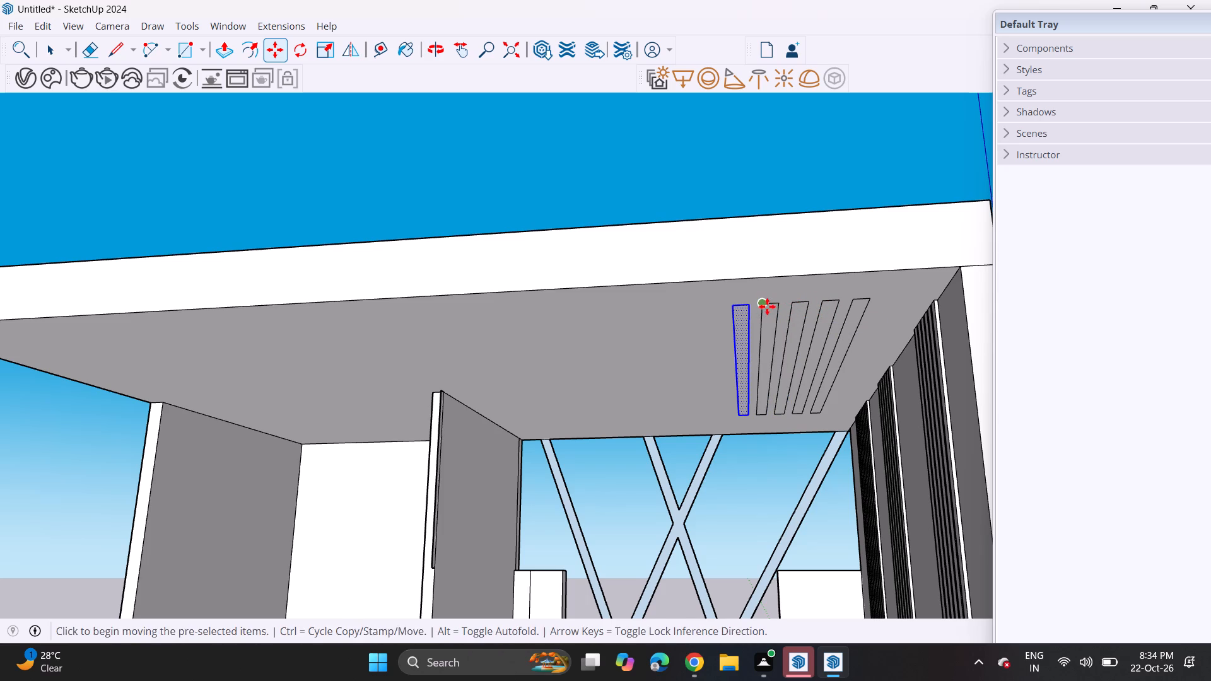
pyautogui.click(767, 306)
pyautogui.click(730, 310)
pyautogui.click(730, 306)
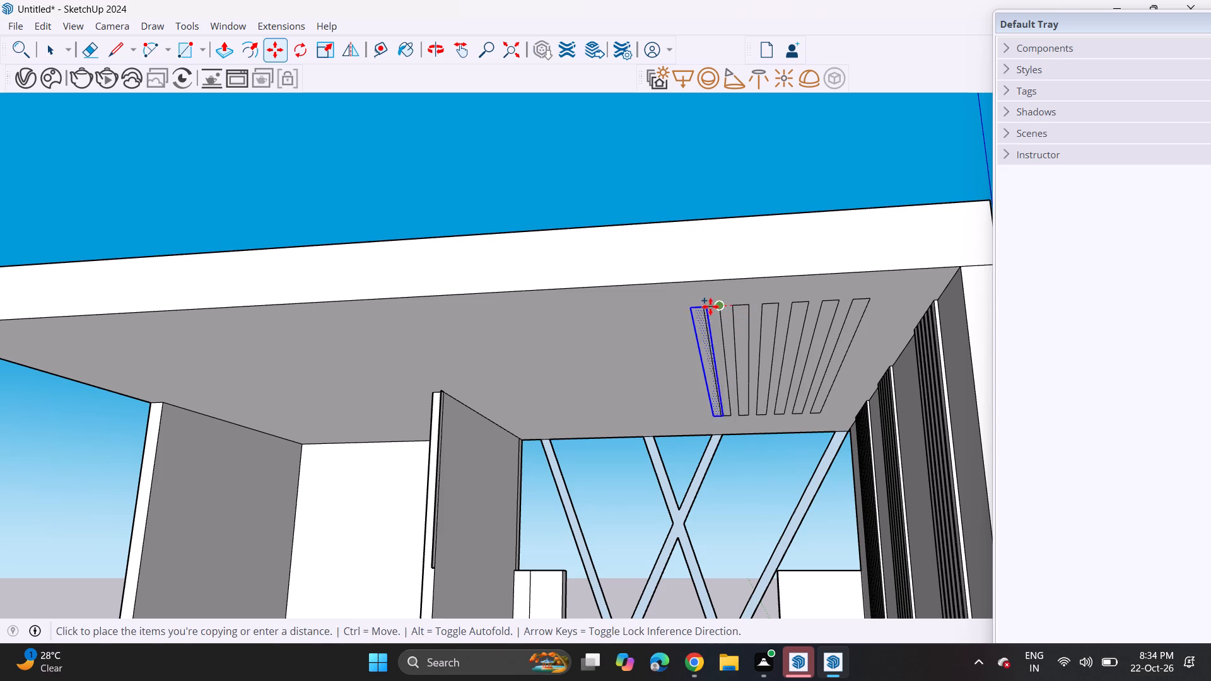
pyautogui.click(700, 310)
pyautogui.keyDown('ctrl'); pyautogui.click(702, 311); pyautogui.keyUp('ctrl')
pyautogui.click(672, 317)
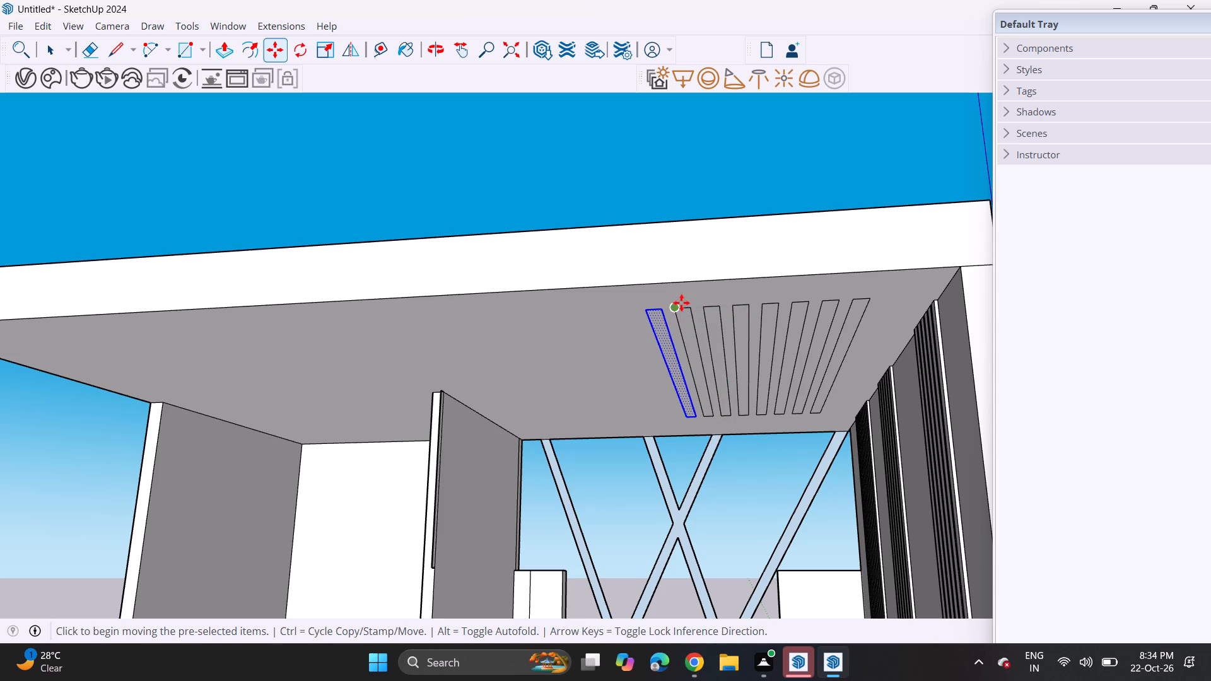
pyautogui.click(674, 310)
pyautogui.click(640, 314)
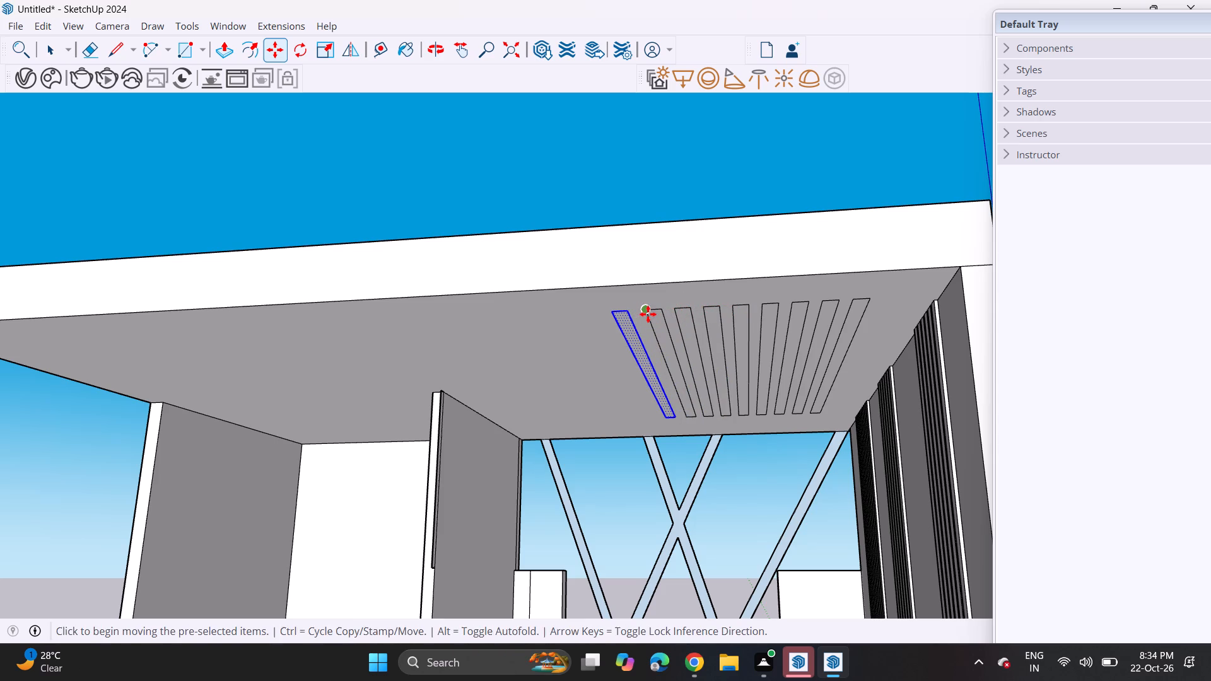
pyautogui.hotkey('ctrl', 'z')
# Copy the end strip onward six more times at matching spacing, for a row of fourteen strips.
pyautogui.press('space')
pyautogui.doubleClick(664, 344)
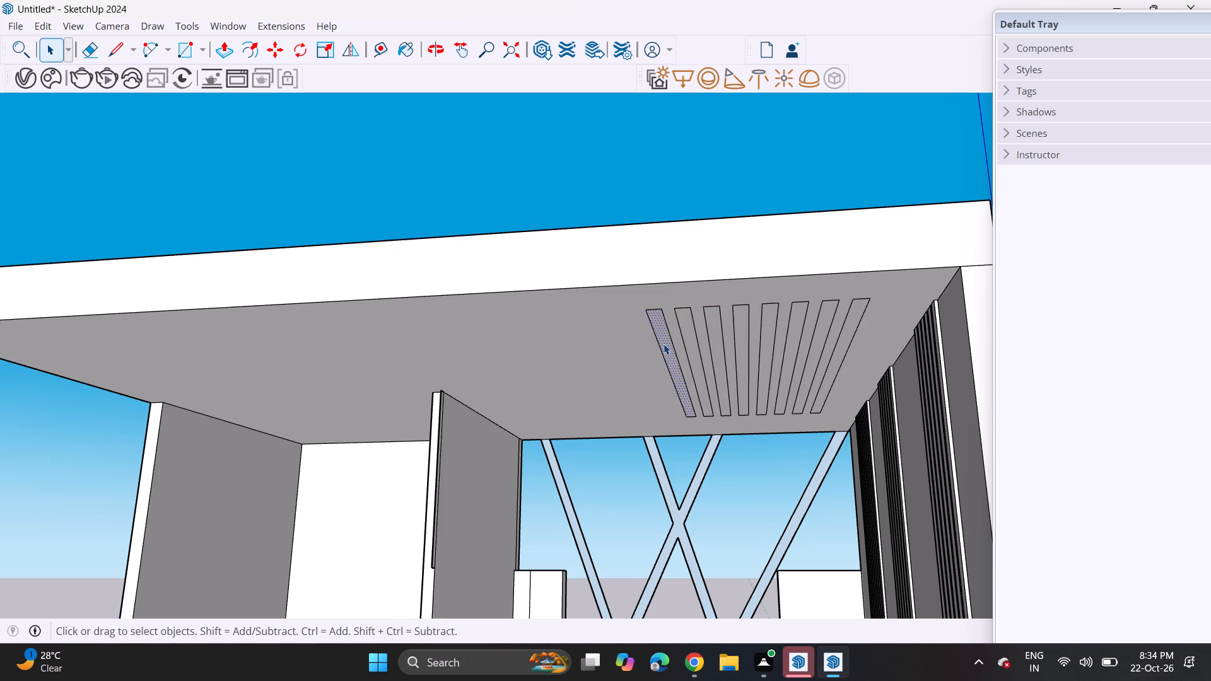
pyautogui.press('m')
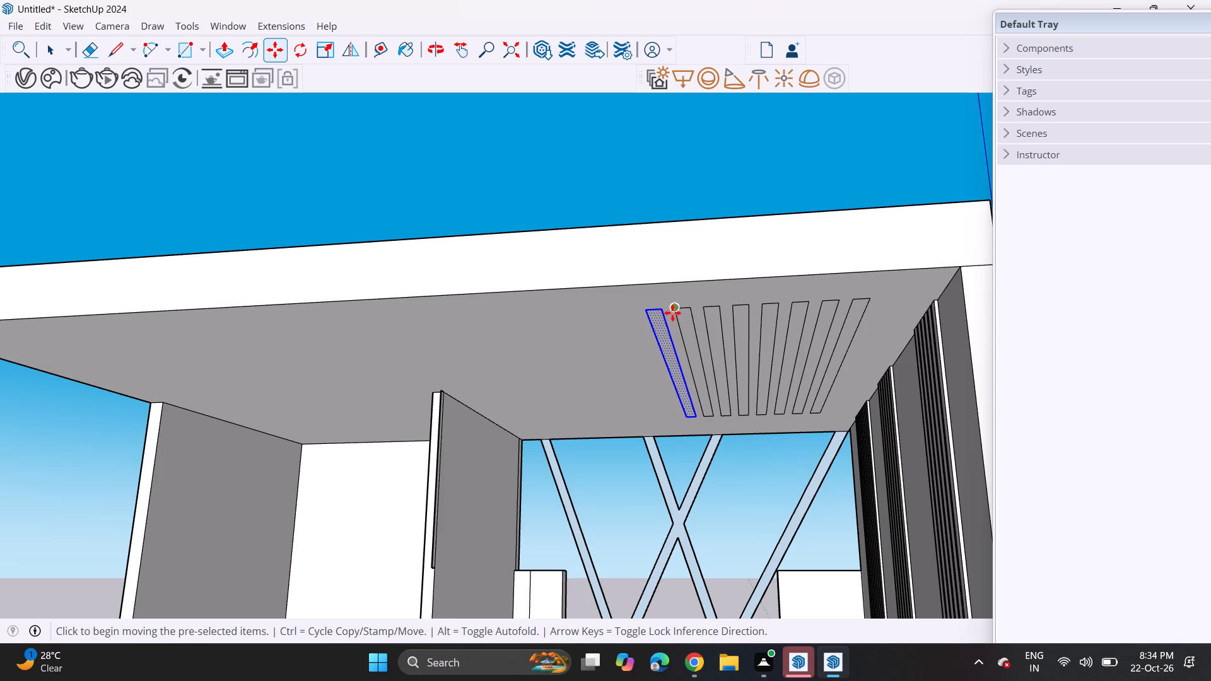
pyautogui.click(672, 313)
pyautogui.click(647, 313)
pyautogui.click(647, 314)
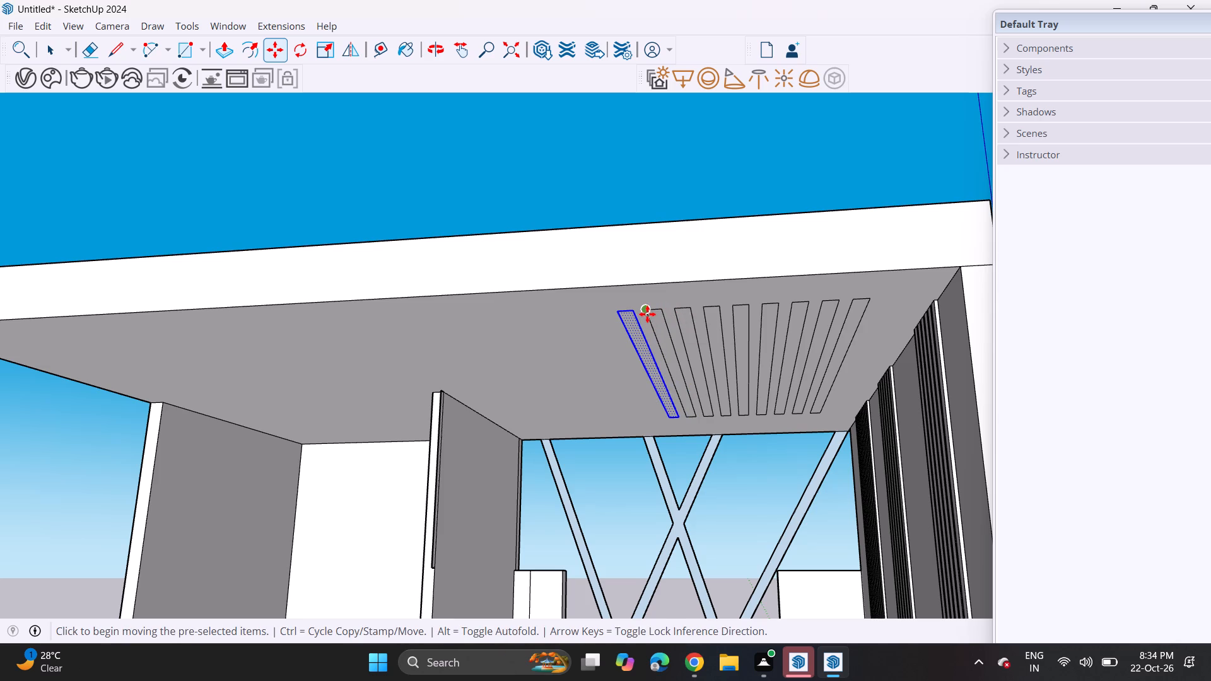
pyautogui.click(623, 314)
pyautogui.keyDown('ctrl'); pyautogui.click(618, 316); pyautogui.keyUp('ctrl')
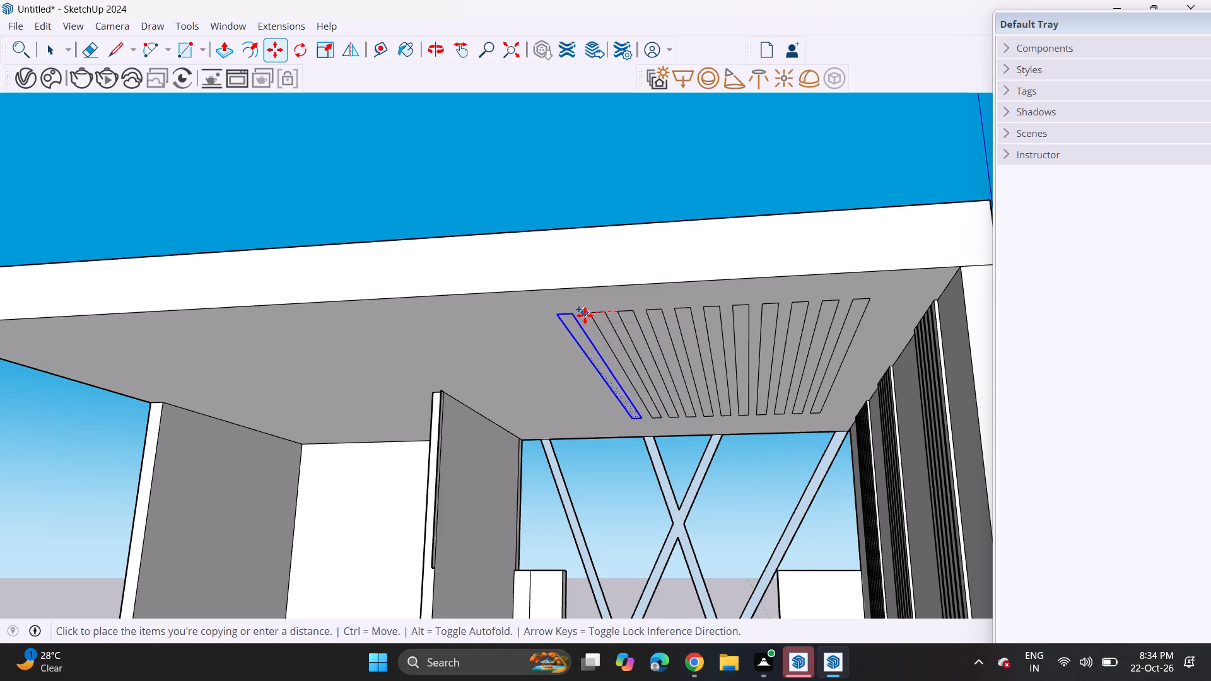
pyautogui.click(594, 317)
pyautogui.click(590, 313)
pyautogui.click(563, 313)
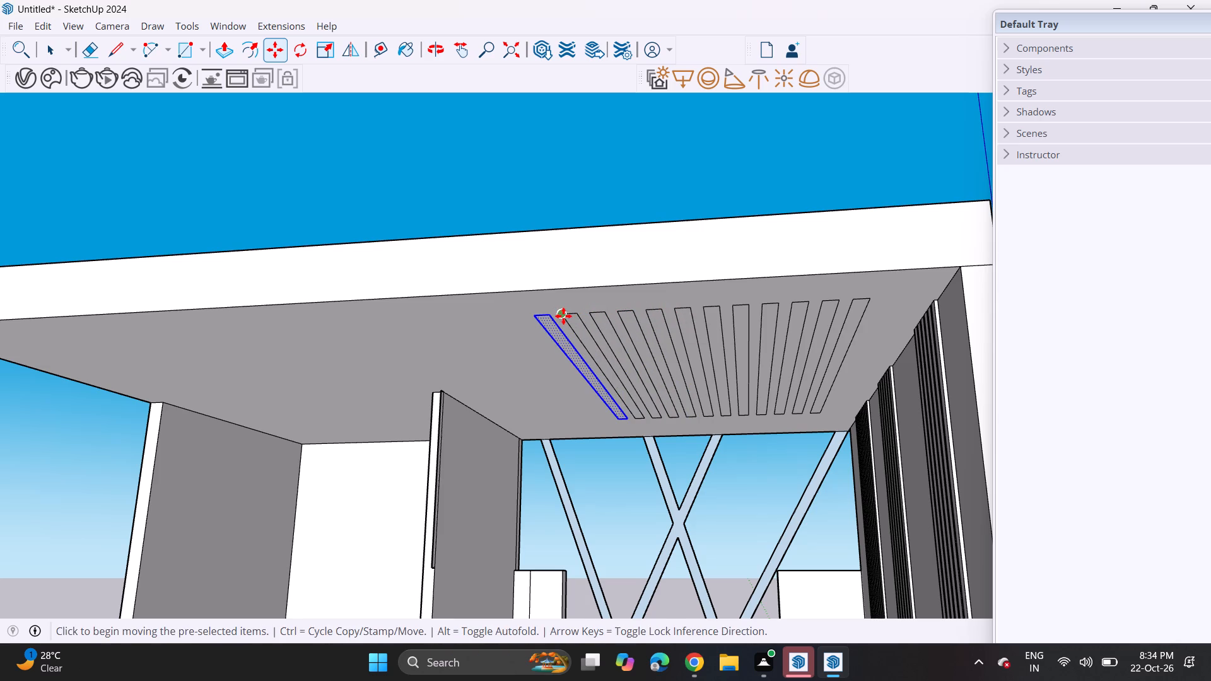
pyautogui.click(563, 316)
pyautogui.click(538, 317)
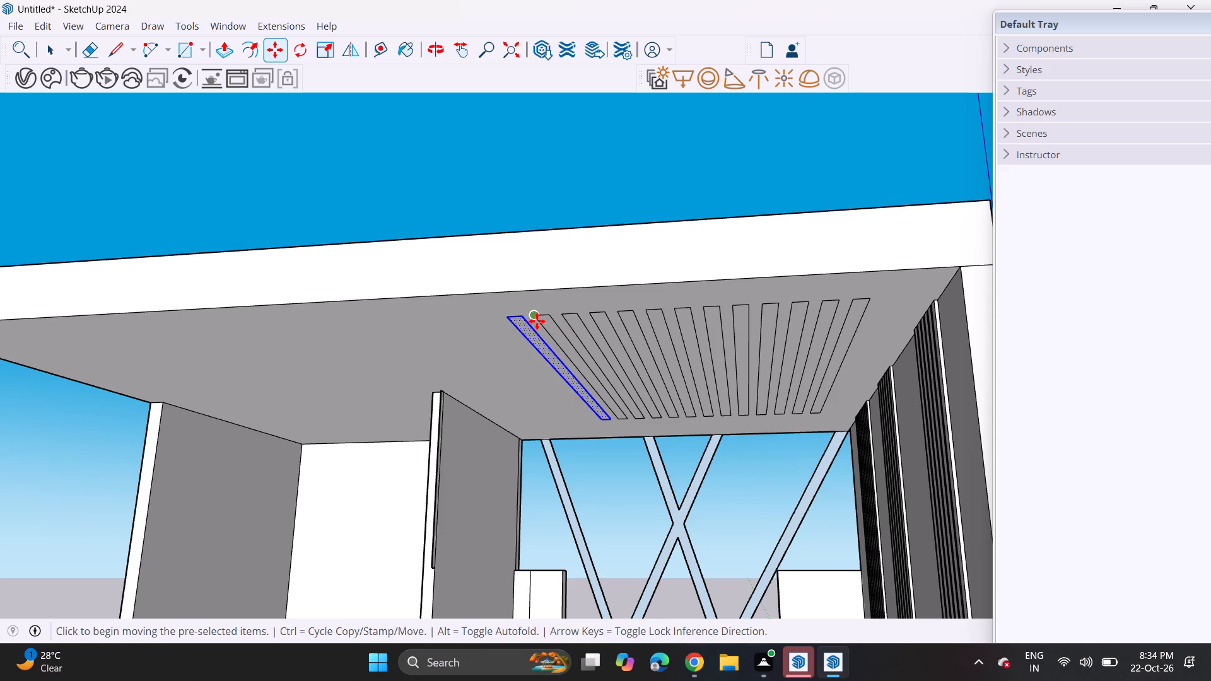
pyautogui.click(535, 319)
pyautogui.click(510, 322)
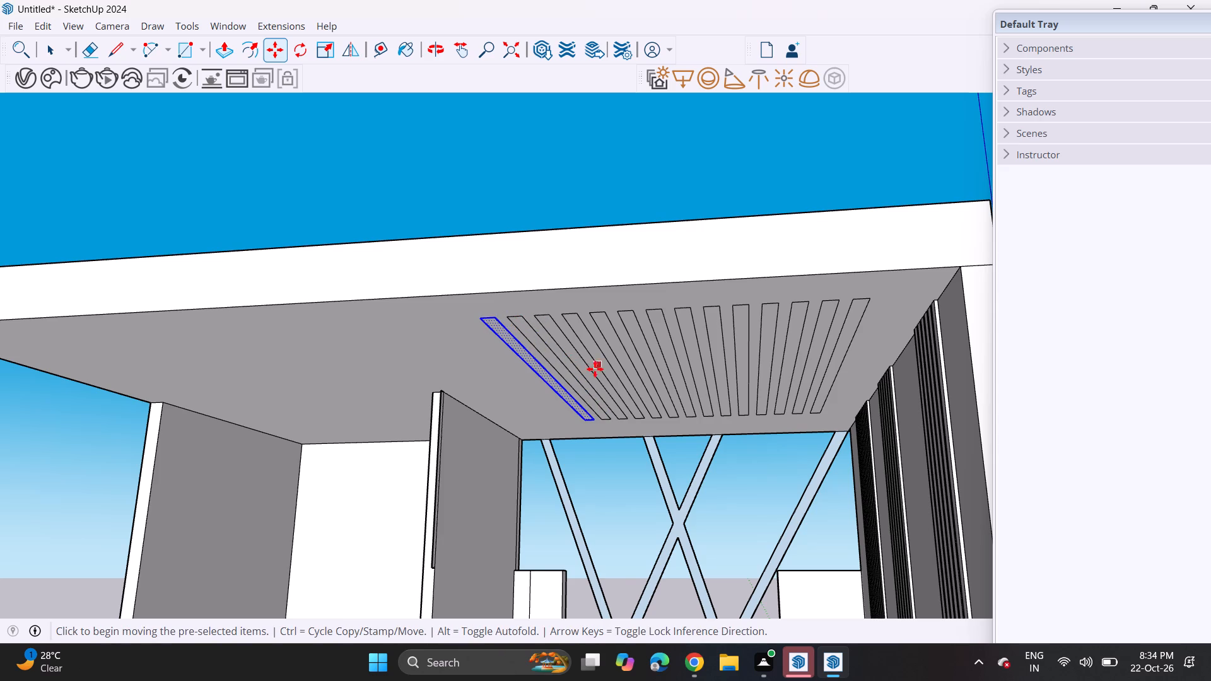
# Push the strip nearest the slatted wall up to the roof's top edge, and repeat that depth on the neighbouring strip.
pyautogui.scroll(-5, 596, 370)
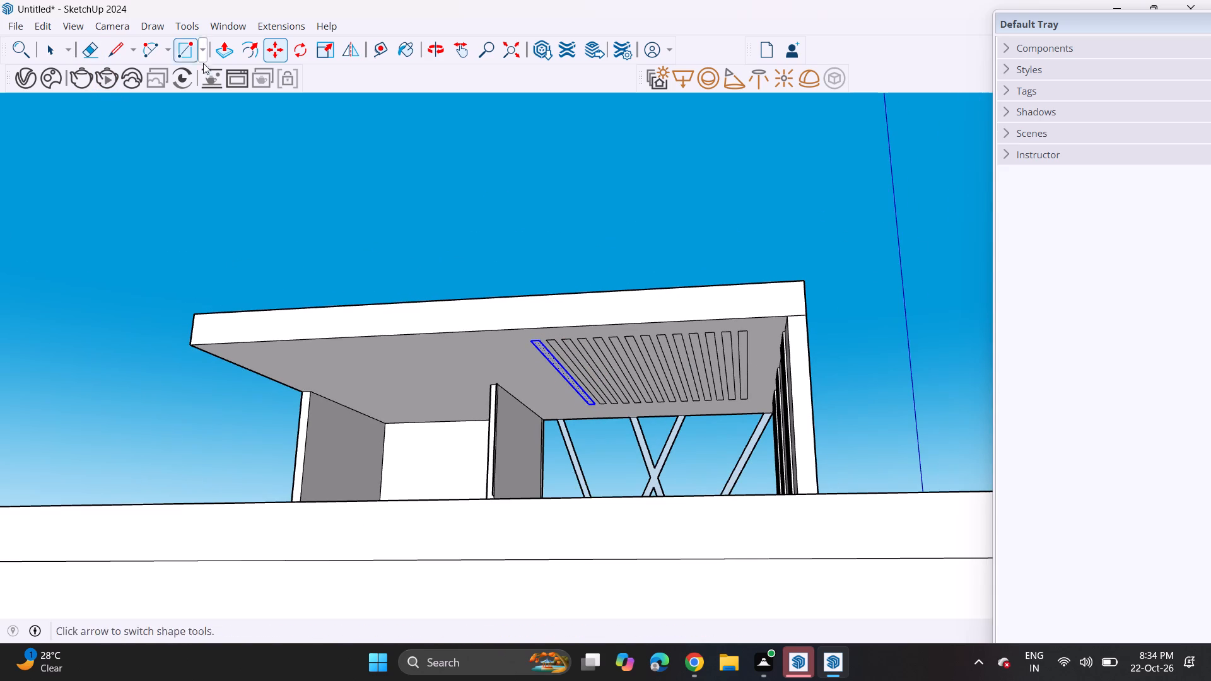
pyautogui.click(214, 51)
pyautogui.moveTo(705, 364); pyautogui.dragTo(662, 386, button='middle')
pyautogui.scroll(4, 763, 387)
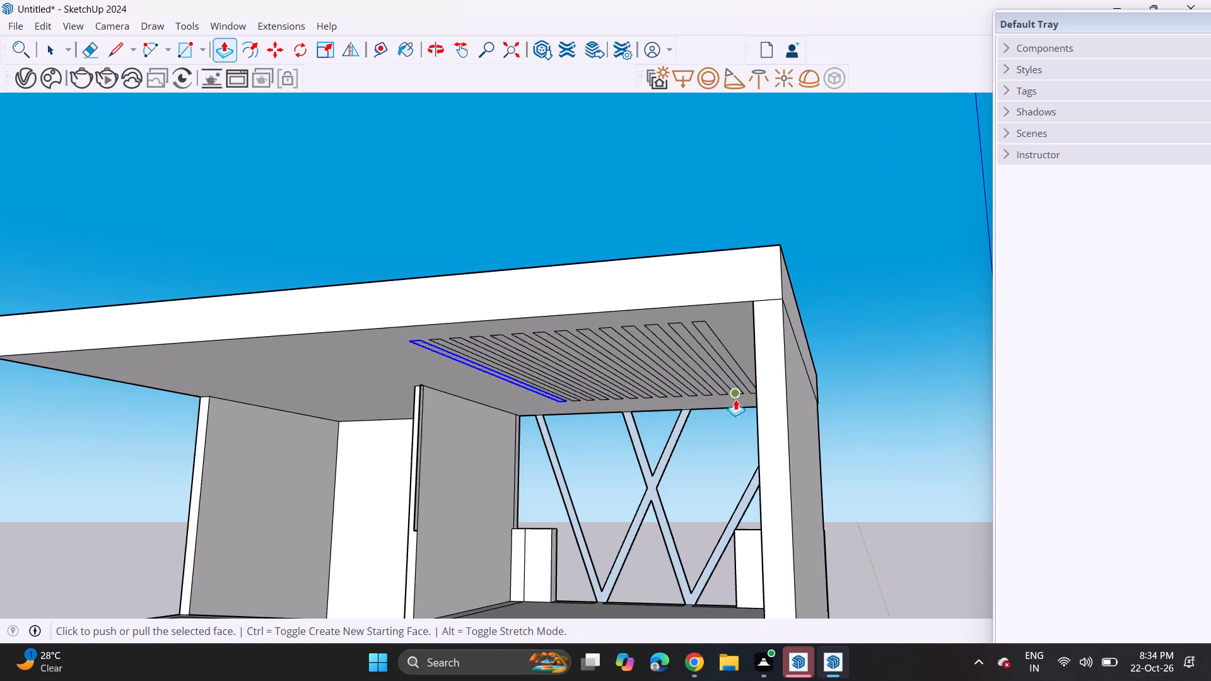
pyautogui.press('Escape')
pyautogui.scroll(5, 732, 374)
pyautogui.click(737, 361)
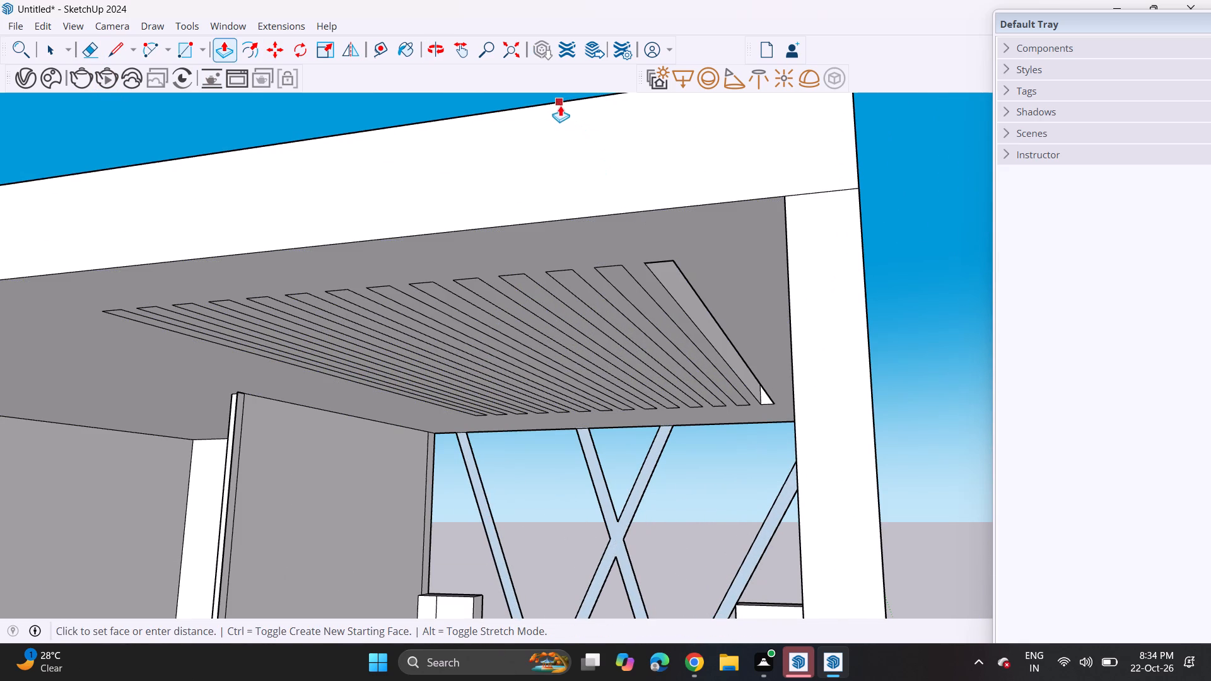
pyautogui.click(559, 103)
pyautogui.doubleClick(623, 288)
# Examine the two pushed-in strips from below, through the diagonal-strip side of the rooftop bay.
pyautogui.scroll(-6, 619, 288)
pyautogui.moveTo(671, 313); pyautogui.dragTo(200, 340, button='middle')
pyautogui.moveTo(702, 347); pyautogui.dragTo(94, 349, button='middle')
pyautogui.moveTo(505, 313); pyautogui.dragTo(509, 296, button='middle')
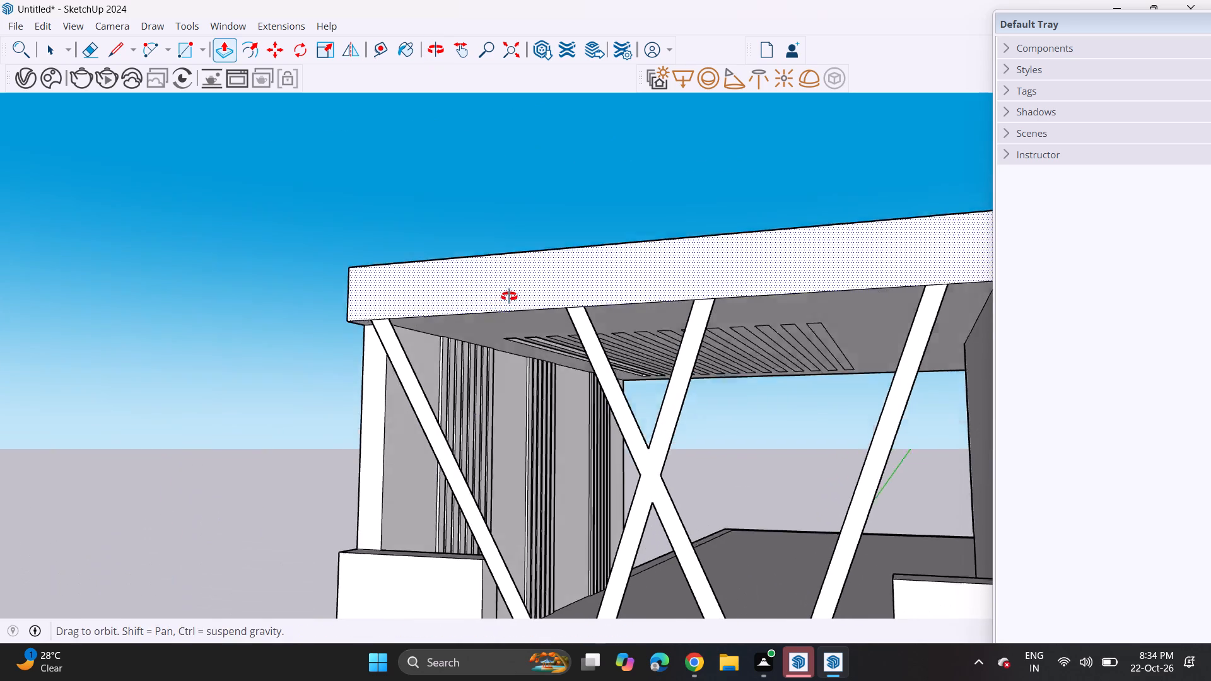
pyautogui.moveTo(509, 296); pyautogui.dragTo(561, 265, button='middle')
pyautogui.scroll(6, 587, 362)
pyautogui.scroll(4, 635, 342)
pyautogui.moveTo(660, 315); pyautogui.dragTo(739, 318, button='middle')
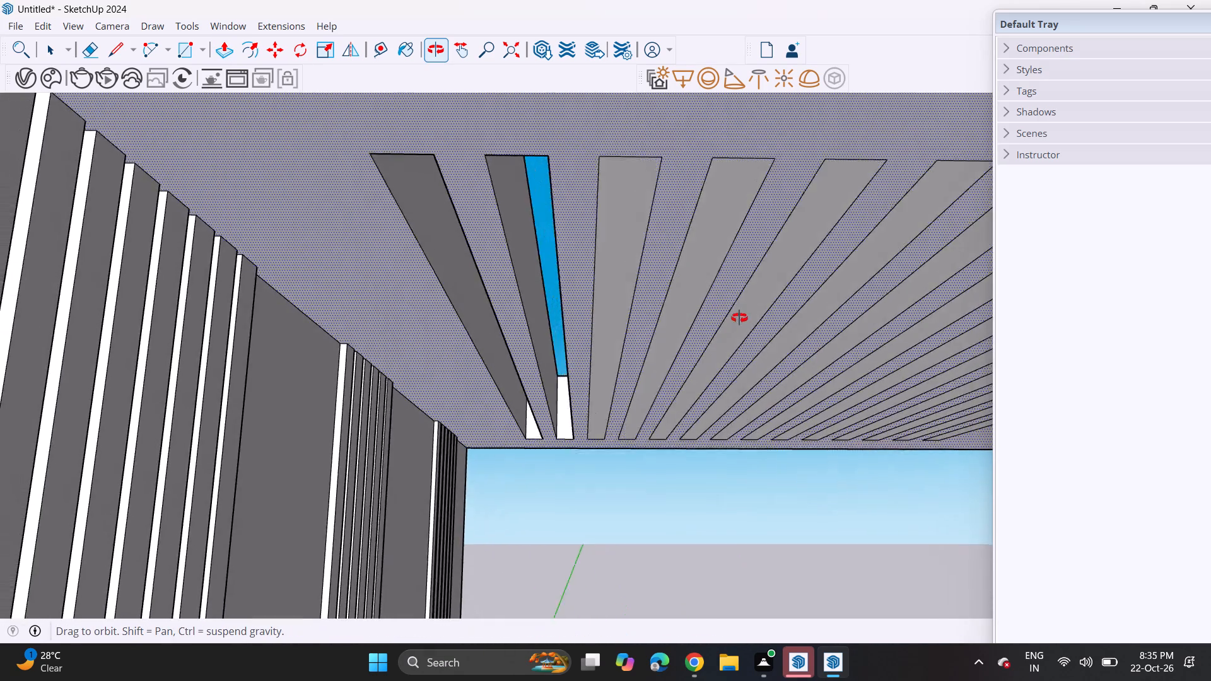
pyautogui.moveTo(739, 318); pyautogui.dragTo(643, 329, button='middle')
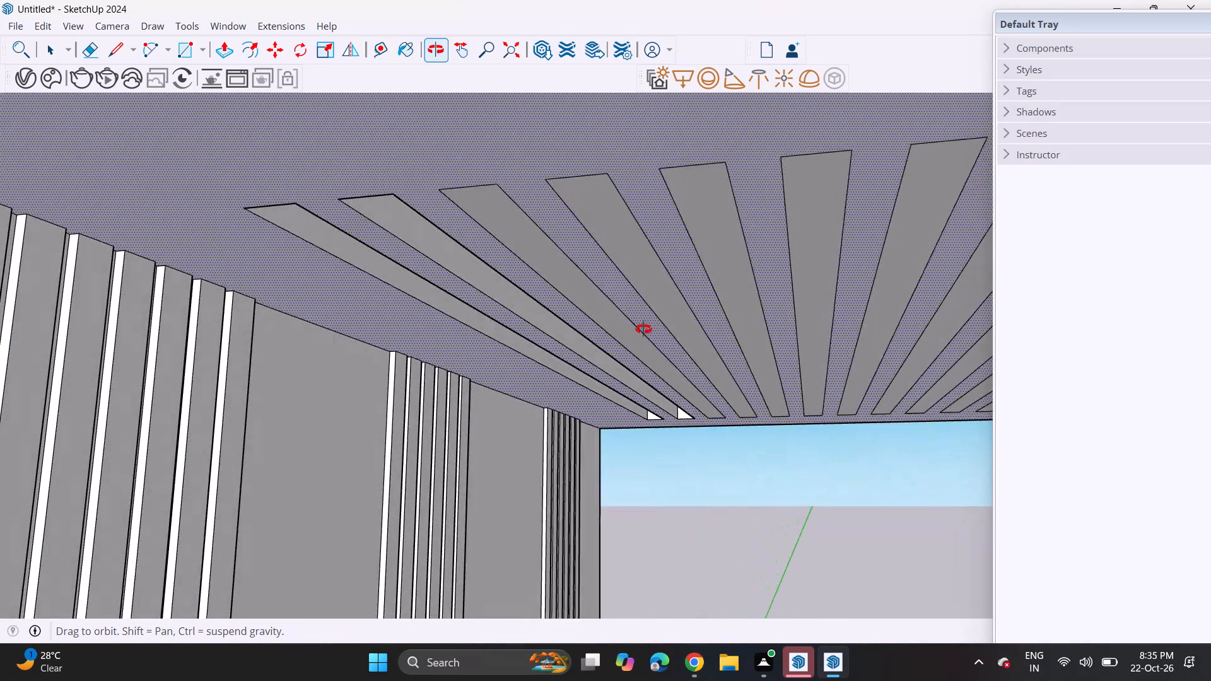
pyautogui.moveTo(643, 329); pyautogui.dragTo(636, 327, button='middle')
pyautogui.scroll(-6, 628, 328)
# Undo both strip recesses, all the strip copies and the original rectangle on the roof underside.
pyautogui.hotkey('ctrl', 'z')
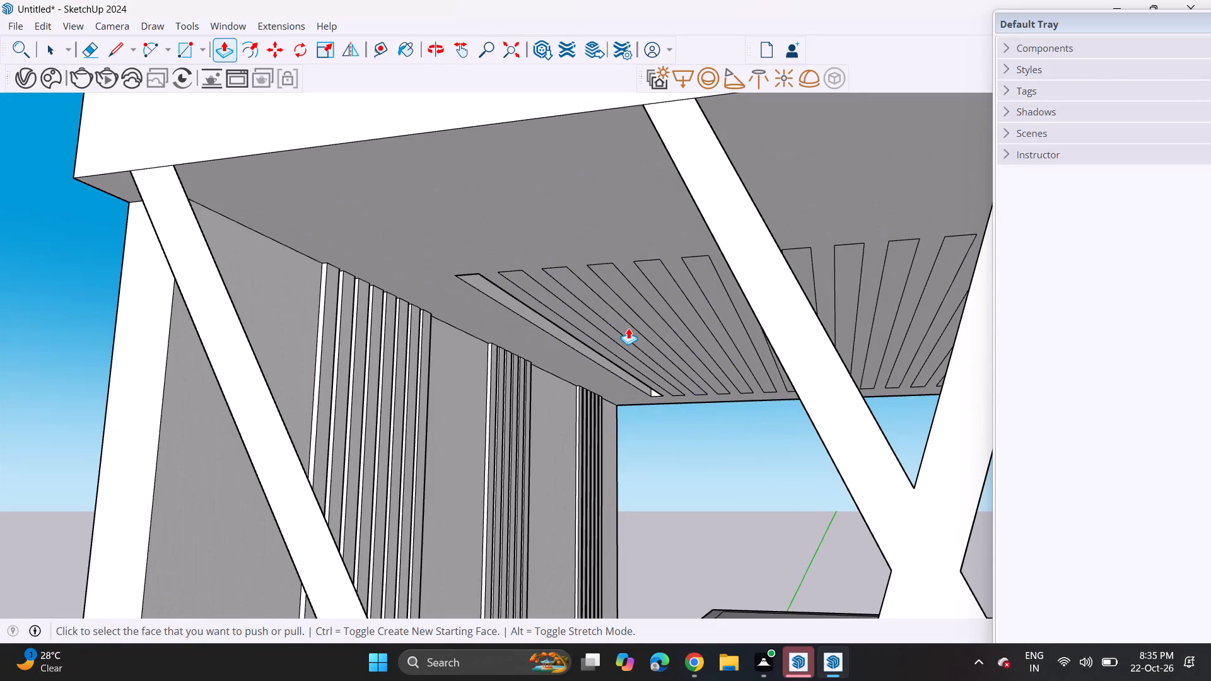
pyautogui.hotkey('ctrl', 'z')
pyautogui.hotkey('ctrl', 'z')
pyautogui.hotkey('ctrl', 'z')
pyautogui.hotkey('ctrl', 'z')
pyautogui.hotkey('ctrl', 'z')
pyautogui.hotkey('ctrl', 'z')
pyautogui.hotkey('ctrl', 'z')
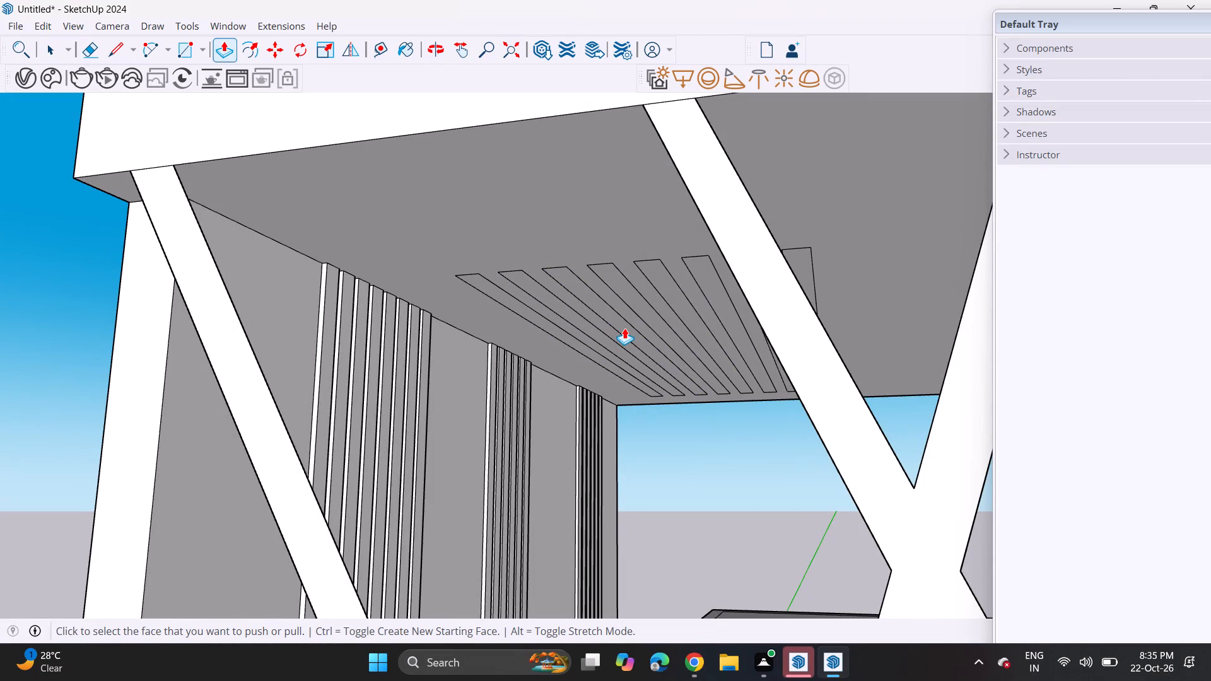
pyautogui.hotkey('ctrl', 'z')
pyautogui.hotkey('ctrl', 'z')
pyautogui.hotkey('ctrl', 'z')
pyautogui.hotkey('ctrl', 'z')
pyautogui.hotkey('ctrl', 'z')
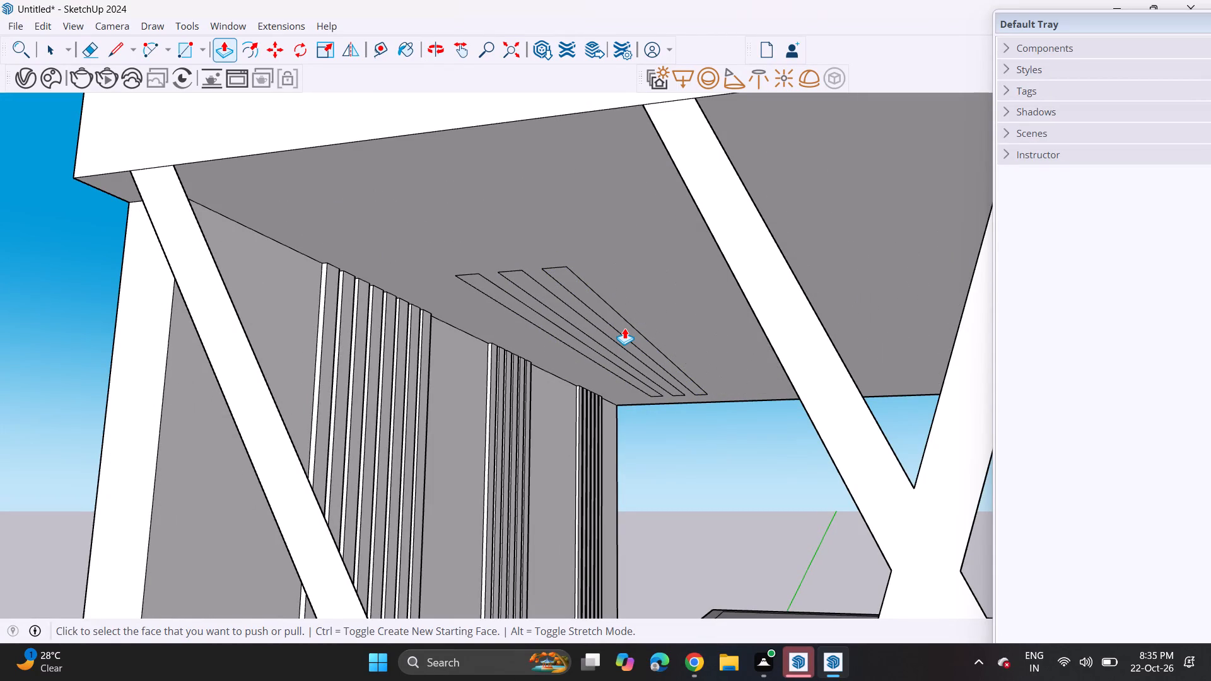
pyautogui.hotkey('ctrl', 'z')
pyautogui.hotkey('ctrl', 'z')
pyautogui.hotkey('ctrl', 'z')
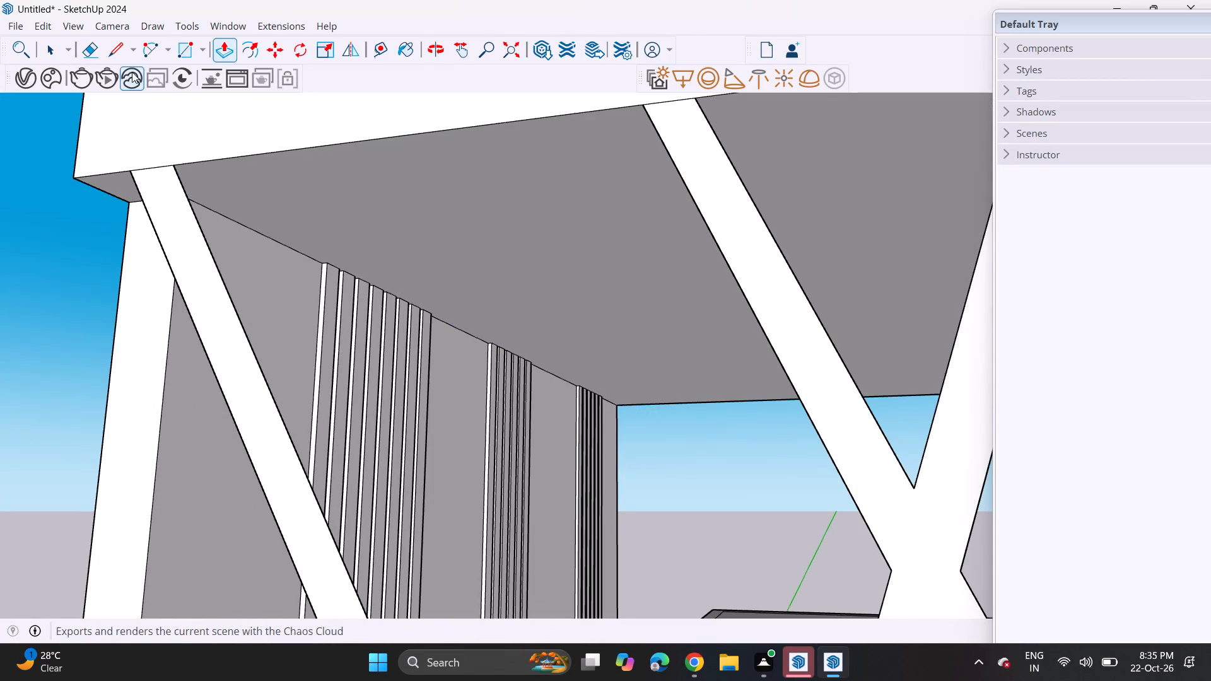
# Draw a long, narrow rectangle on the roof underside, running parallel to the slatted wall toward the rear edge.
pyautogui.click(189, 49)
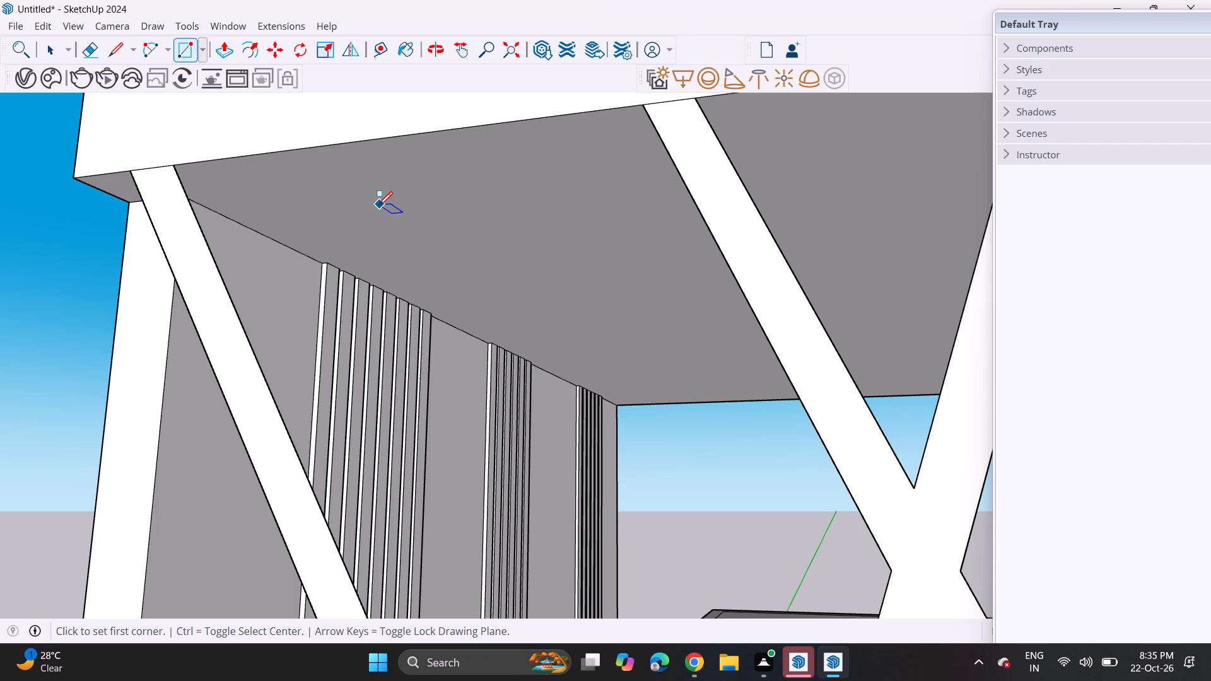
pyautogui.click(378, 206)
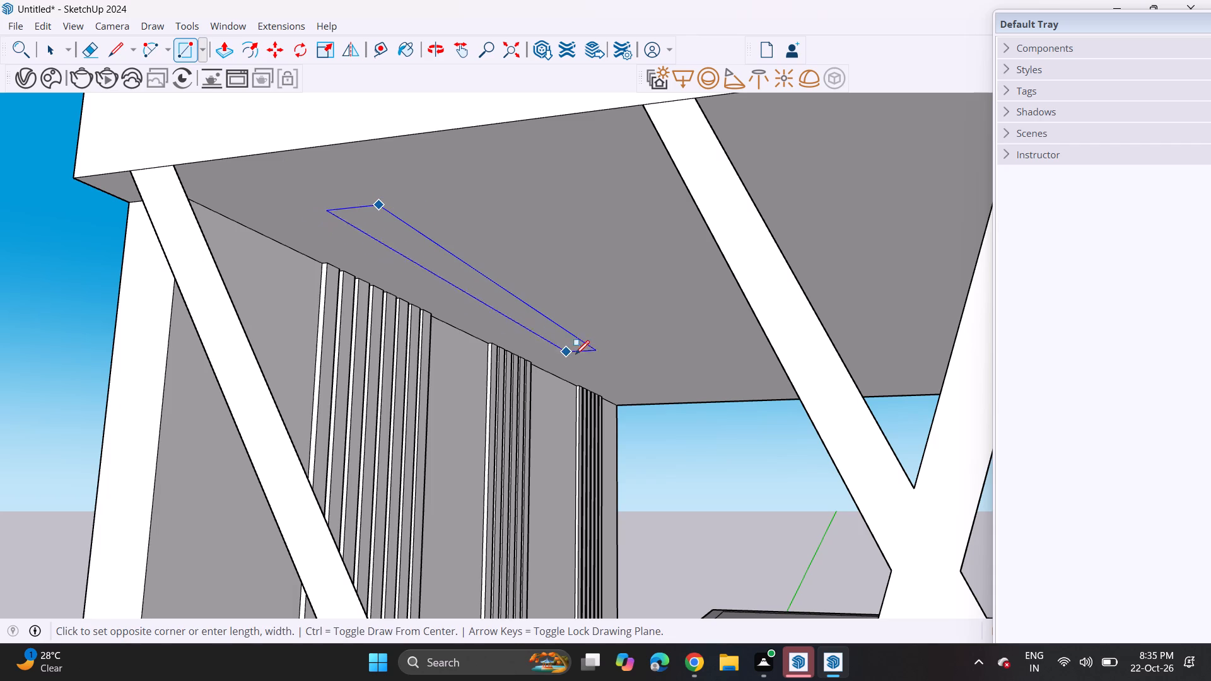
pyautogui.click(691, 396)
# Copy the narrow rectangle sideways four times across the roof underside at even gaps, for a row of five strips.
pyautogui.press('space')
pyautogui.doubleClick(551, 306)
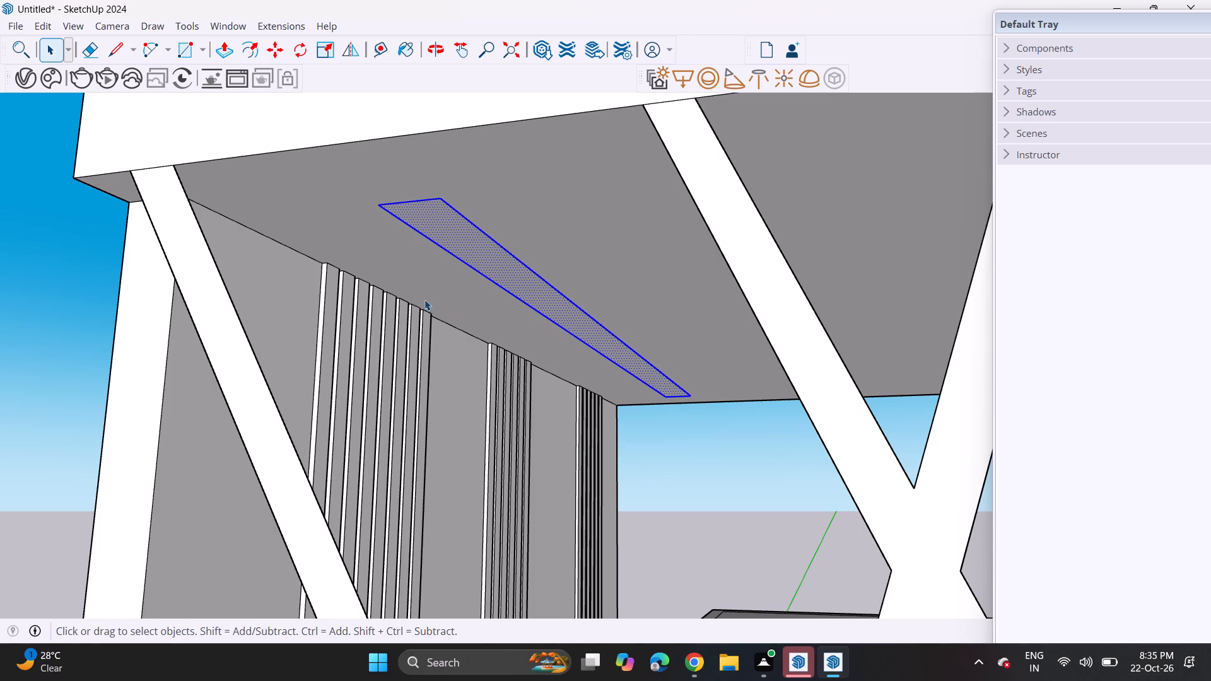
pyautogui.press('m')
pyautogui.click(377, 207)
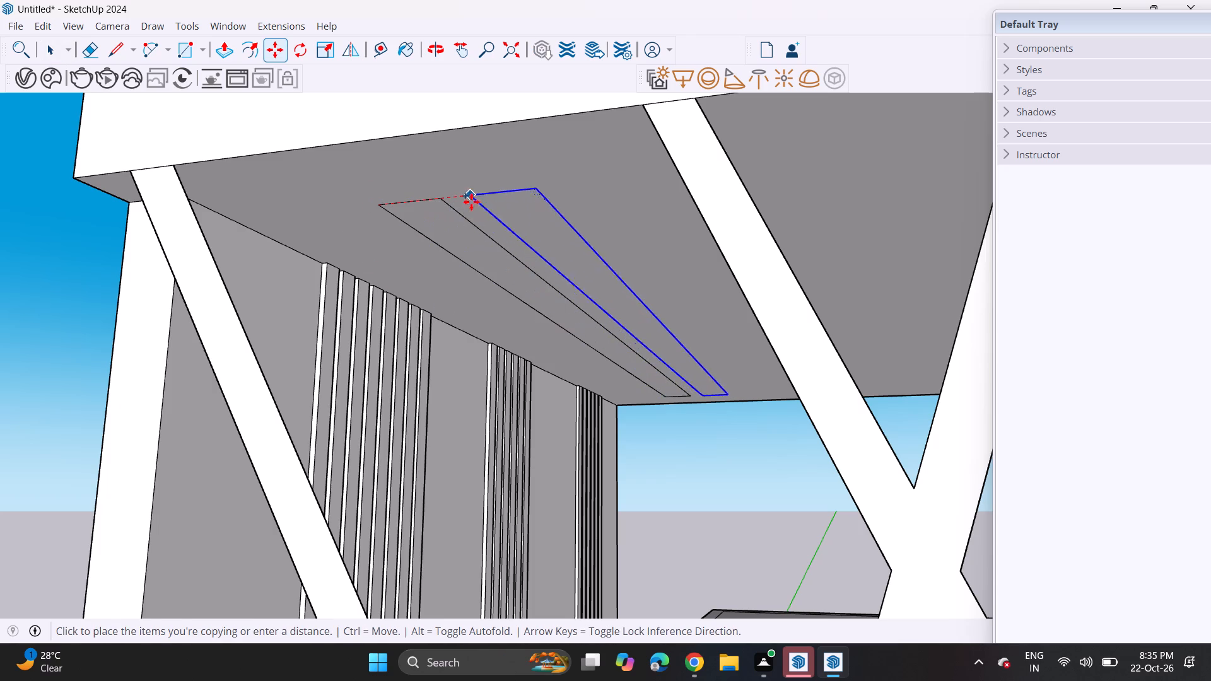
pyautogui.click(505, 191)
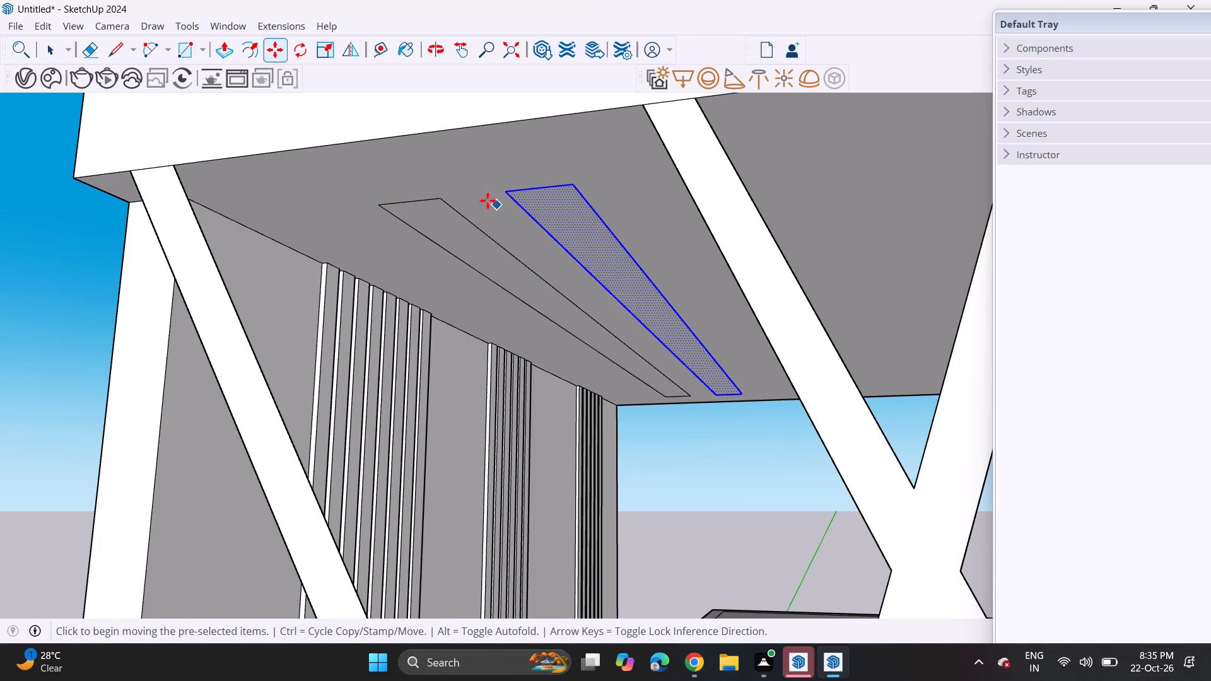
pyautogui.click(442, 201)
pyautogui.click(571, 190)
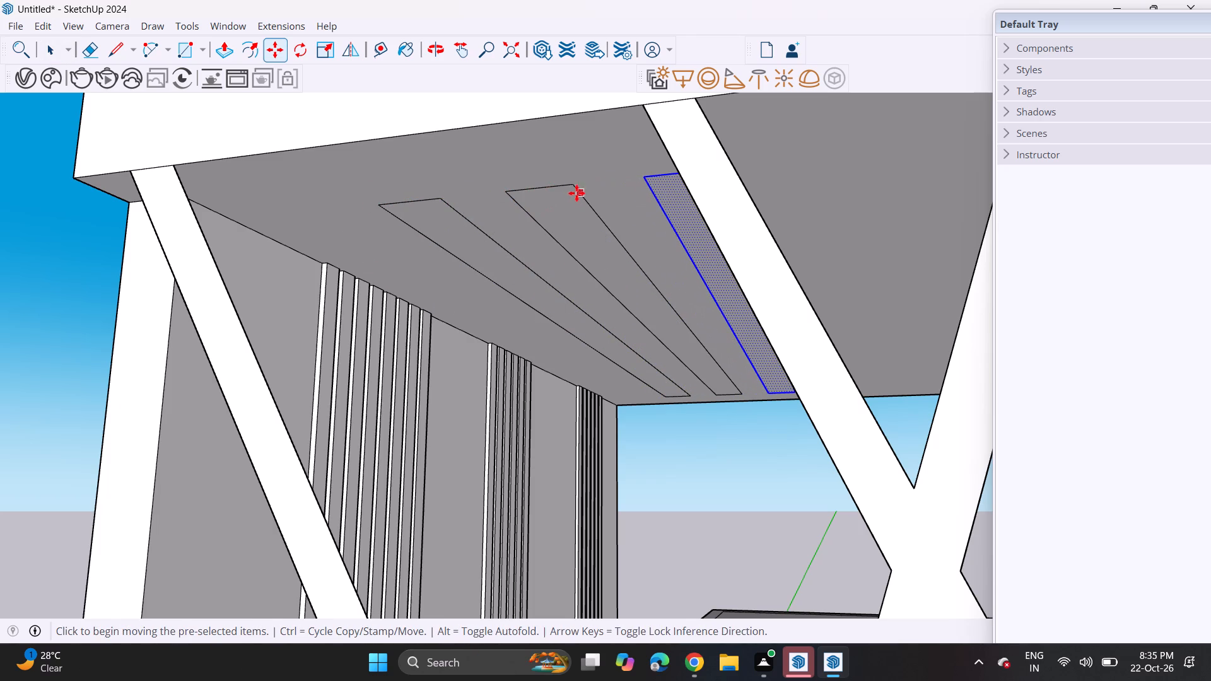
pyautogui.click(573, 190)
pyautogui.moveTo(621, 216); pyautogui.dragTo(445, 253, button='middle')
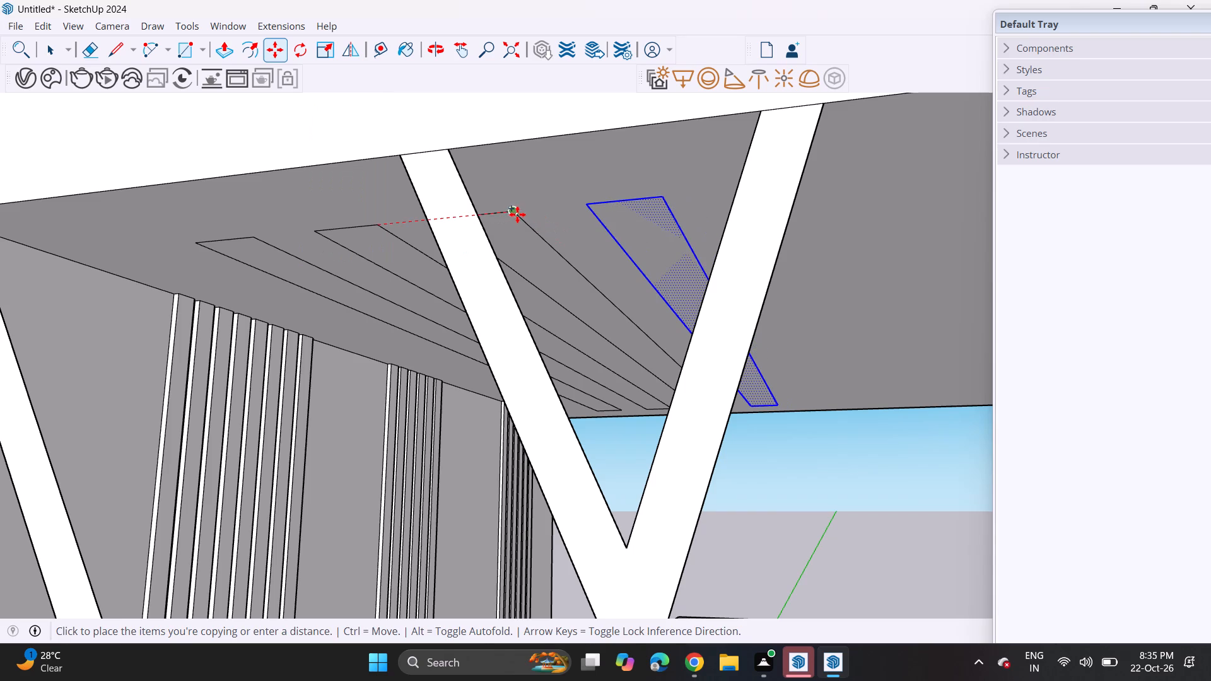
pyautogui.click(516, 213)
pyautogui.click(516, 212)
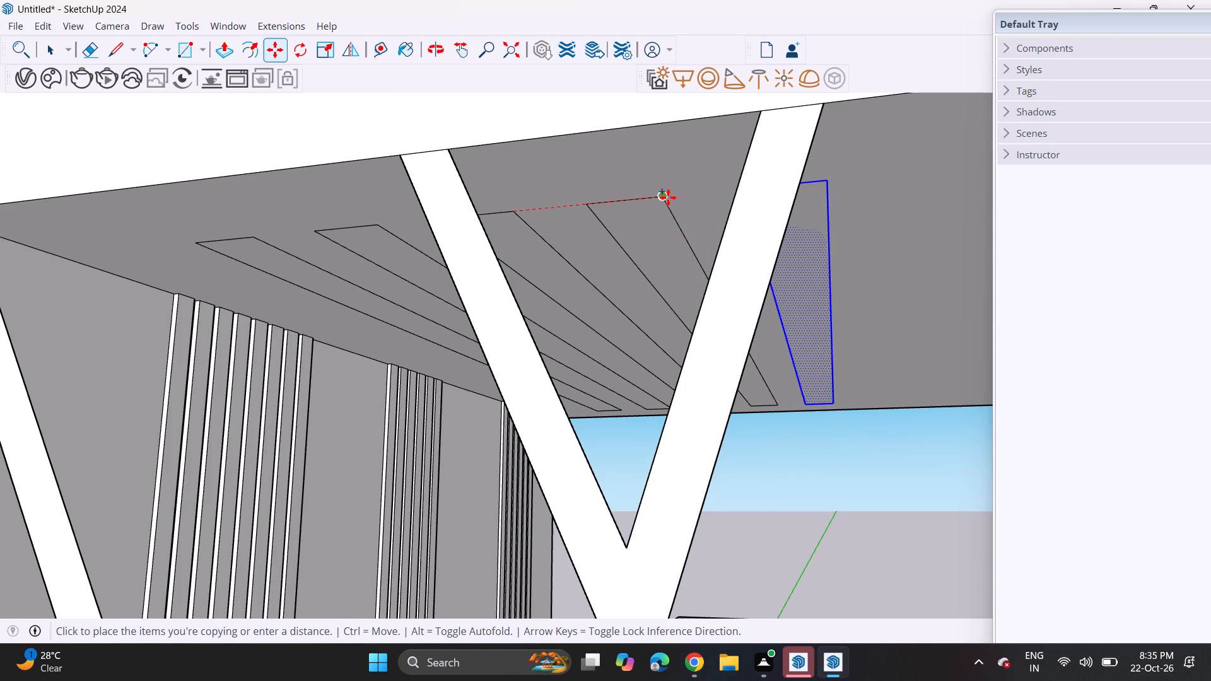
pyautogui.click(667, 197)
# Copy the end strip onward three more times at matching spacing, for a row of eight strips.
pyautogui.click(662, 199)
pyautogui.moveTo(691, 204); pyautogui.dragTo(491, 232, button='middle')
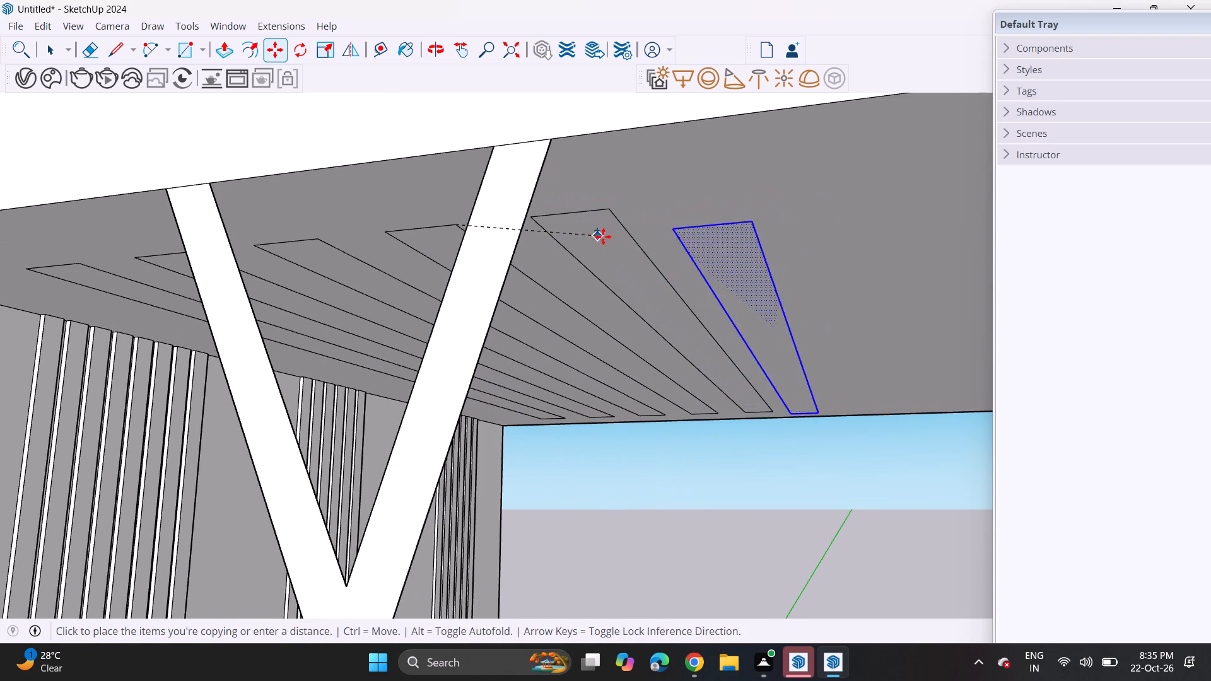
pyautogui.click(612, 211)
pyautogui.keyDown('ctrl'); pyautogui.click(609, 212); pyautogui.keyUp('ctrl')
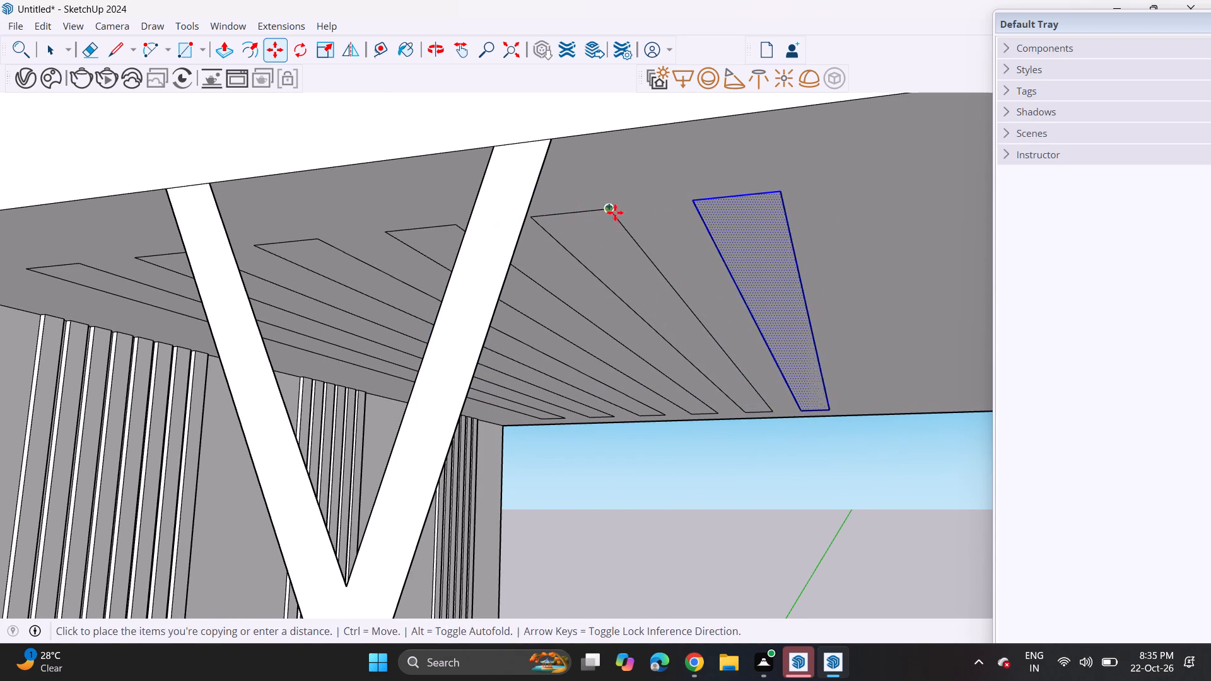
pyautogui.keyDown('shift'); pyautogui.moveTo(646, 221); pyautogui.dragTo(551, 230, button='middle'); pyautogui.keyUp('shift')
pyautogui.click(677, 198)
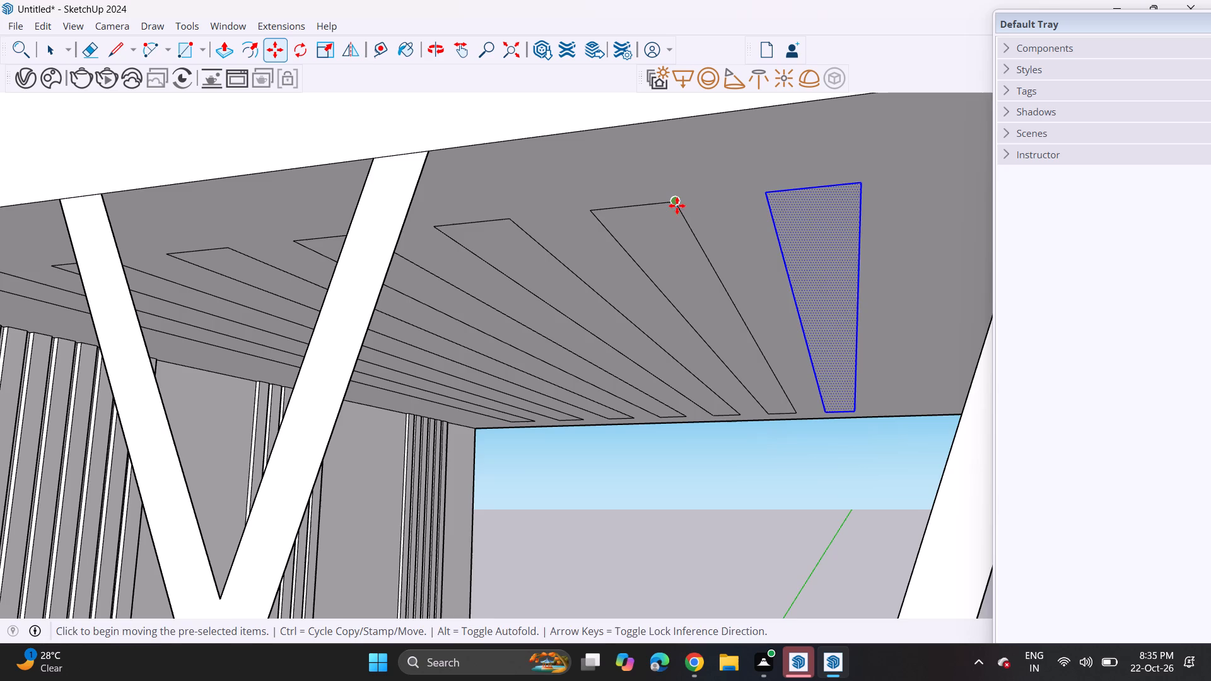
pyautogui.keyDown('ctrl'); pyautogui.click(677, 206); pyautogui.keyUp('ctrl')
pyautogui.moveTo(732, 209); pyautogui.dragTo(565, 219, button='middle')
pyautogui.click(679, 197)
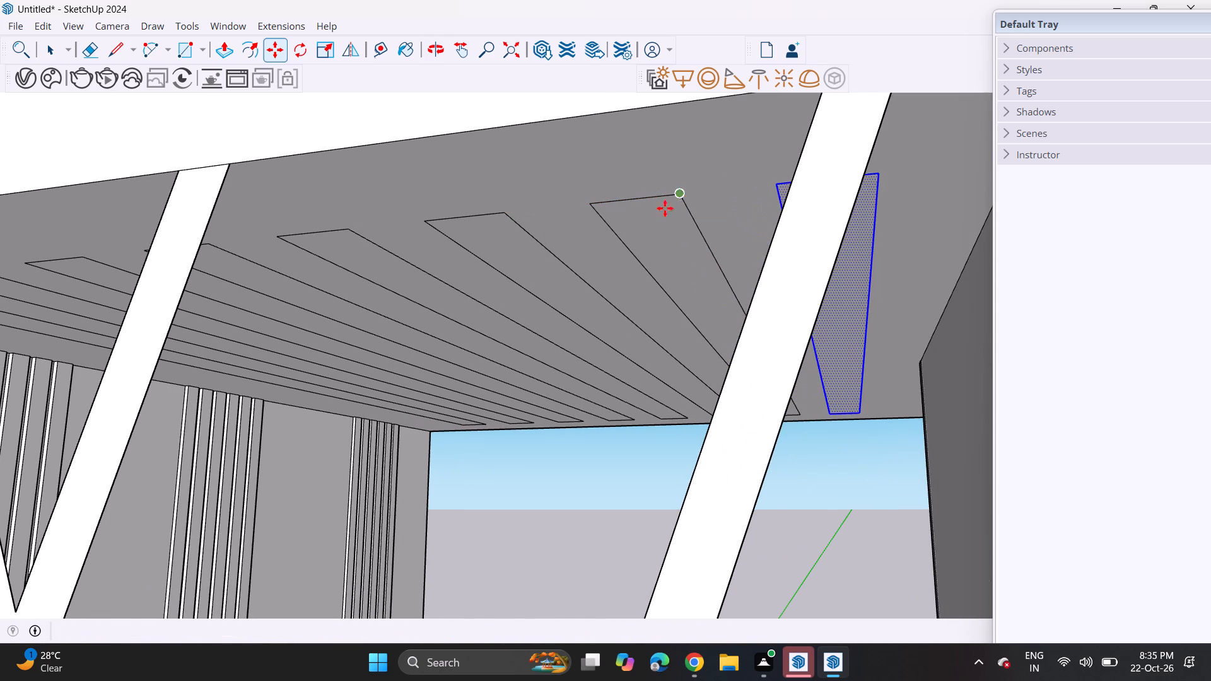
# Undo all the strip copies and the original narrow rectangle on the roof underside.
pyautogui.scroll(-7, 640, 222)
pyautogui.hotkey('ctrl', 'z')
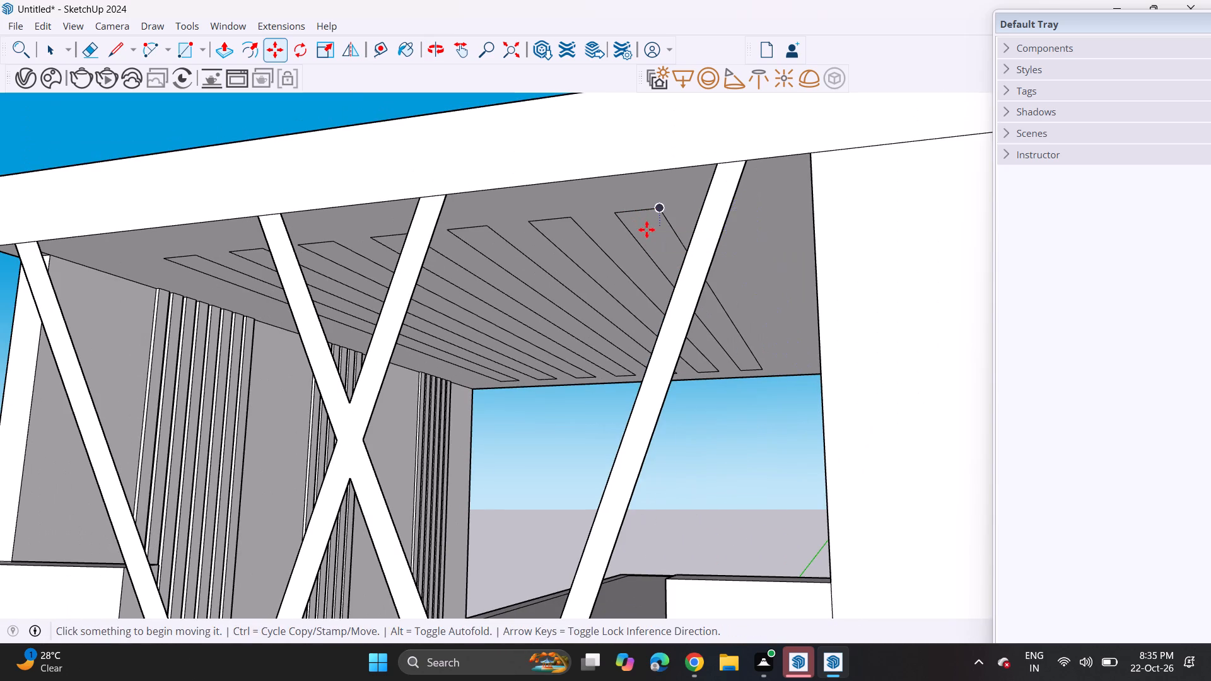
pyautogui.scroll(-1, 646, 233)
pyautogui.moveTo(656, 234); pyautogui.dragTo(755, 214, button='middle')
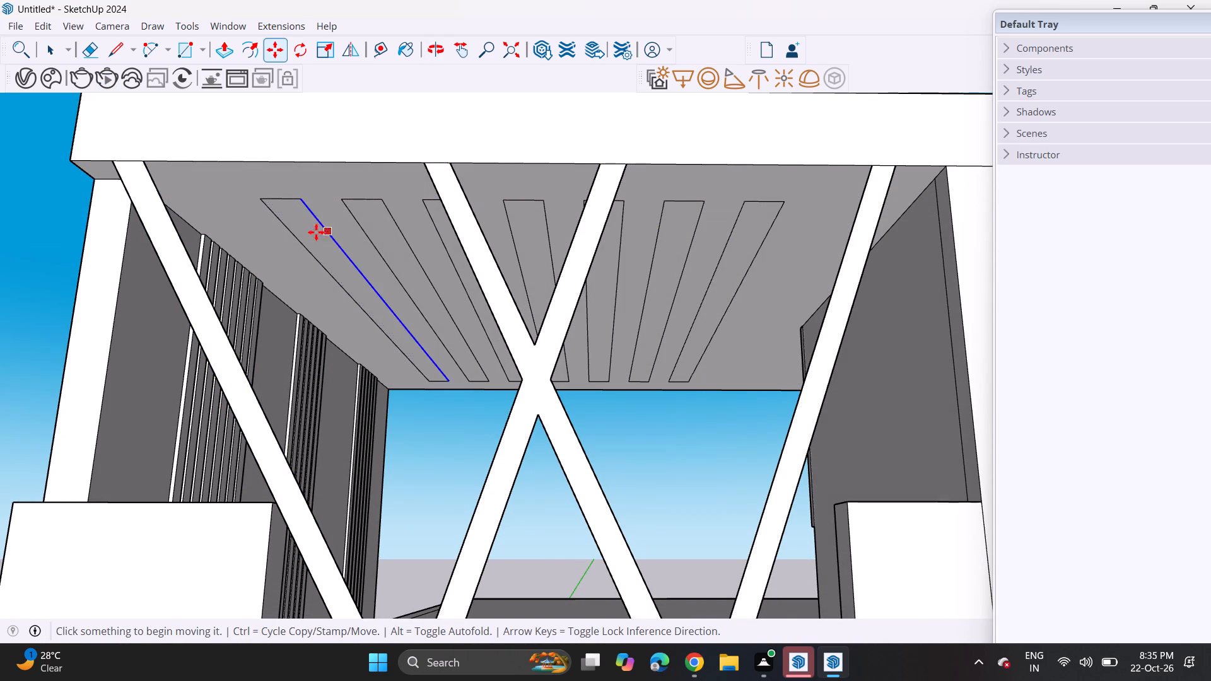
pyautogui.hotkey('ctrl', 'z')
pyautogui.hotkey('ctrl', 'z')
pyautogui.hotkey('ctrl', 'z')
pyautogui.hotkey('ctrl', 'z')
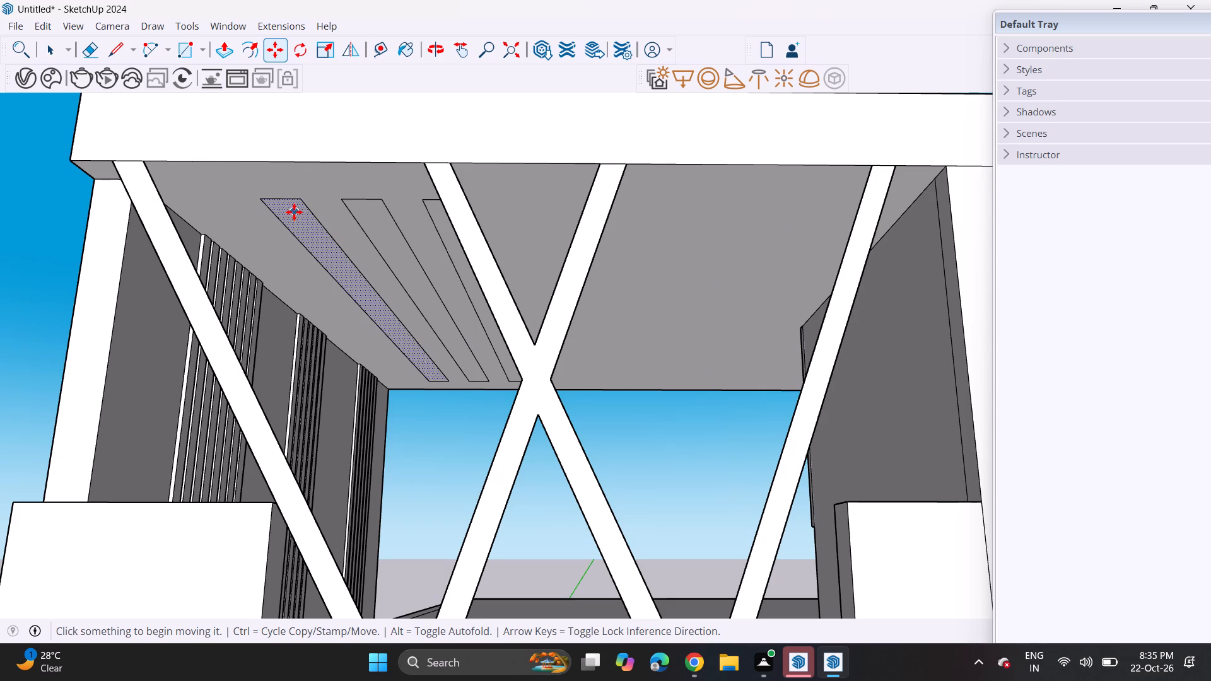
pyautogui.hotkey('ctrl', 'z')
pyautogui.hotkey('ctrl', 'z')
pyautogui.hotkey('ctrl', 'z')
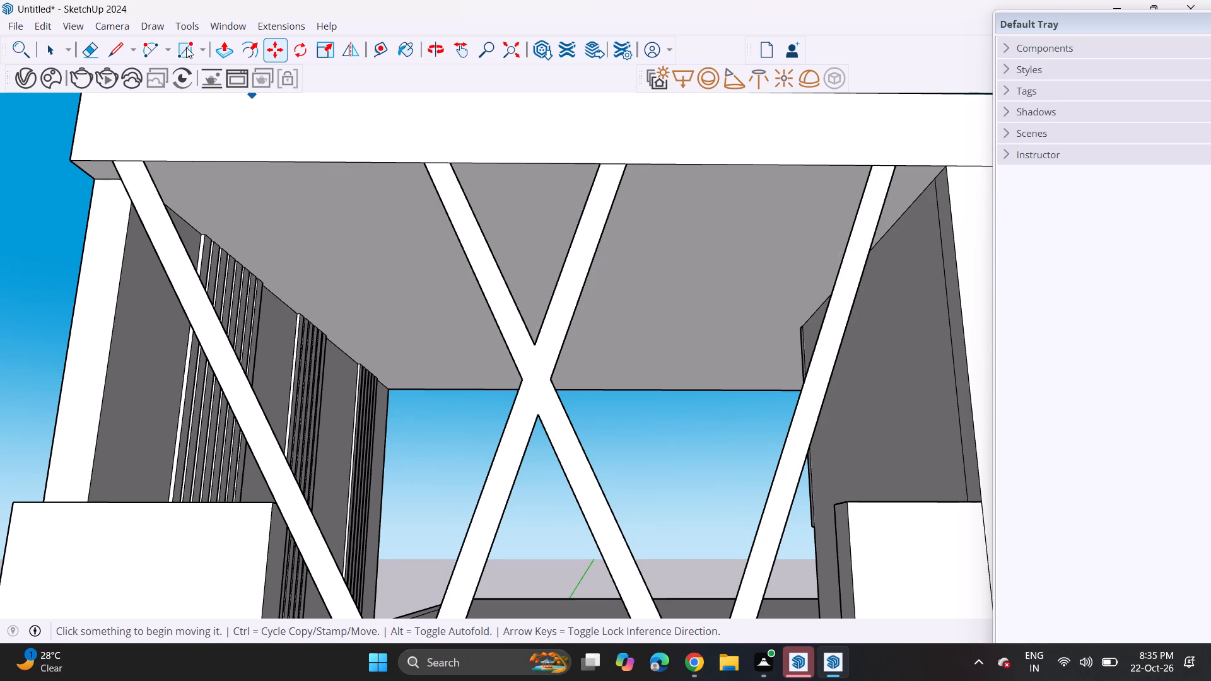
# Draw one large rectangle on the rooftop bay's roof underside, inset from all four edges.
pyautogui.click(186, 48)
pyautogui.scroll(-3, 290, 245)
pyautogui.moveTo(293, 277); pyautogui.dragTo(291, 202, button='middle')
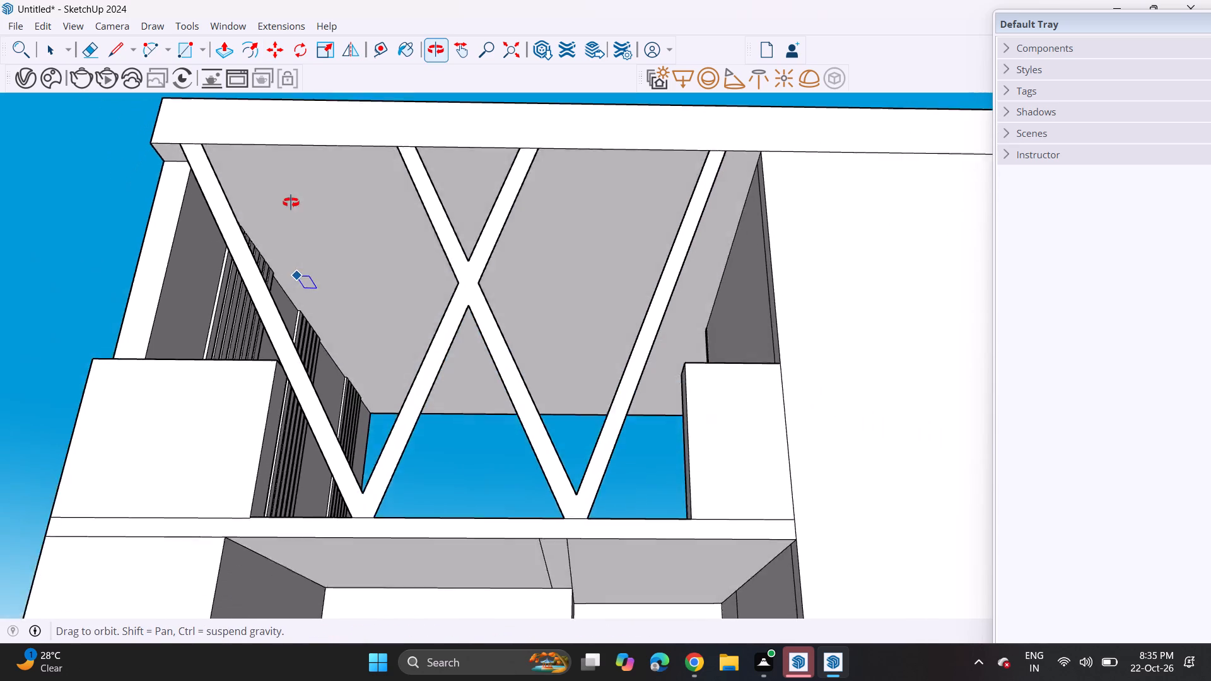
pyautogui.moveTo(291, 202); pyautogui.dragTo(290, 187, button='middle')
pyautogui.scroll(1, 290, 185)
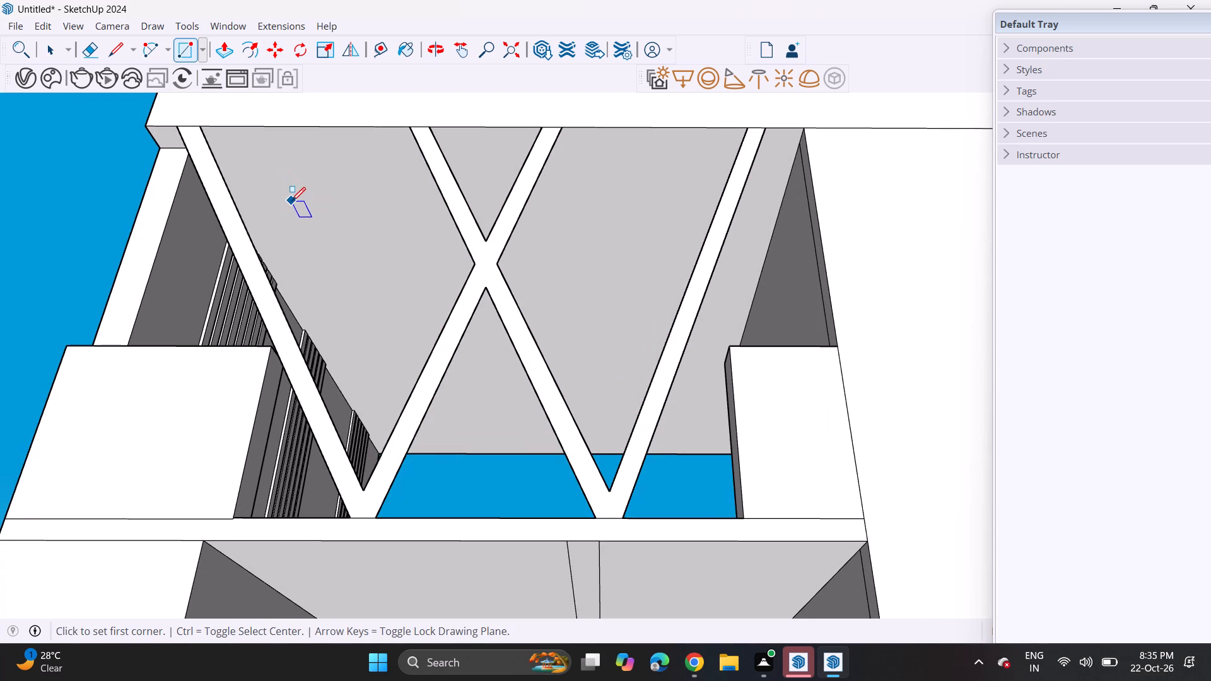
pyautogui.click(288, 195)
pyautogui.moveTo(310, 273); pyautogui.dragTo(327, 322, button='middle')
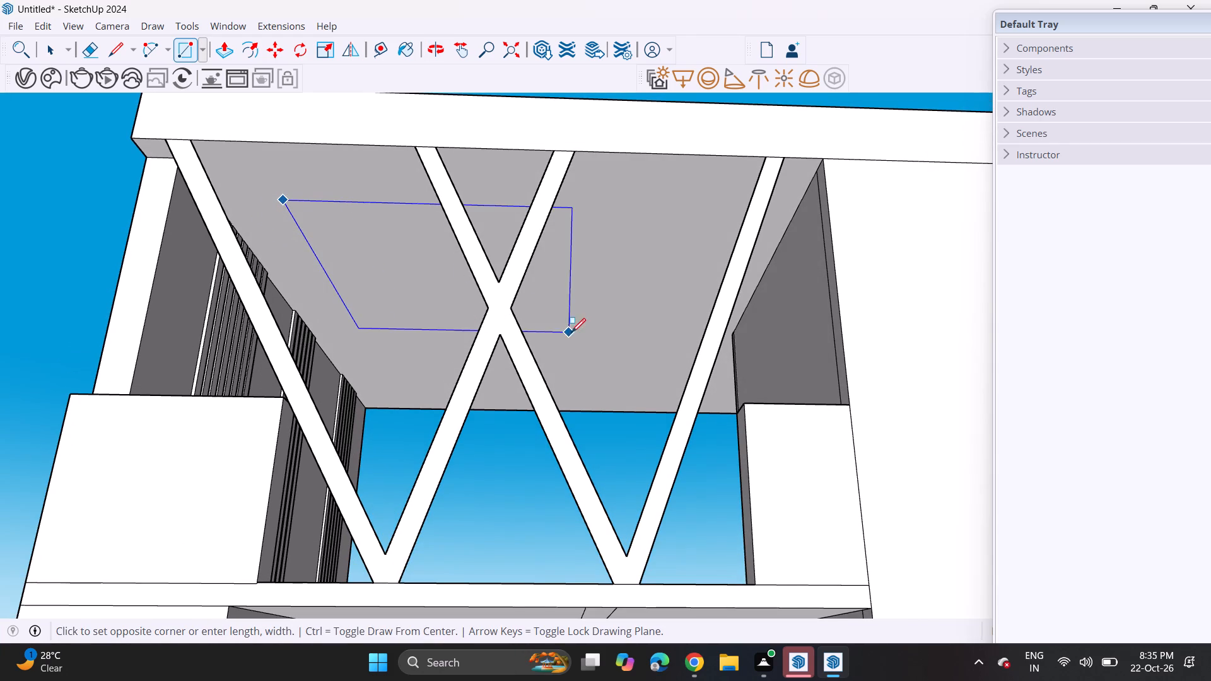
pyautogui.click(653, 392)
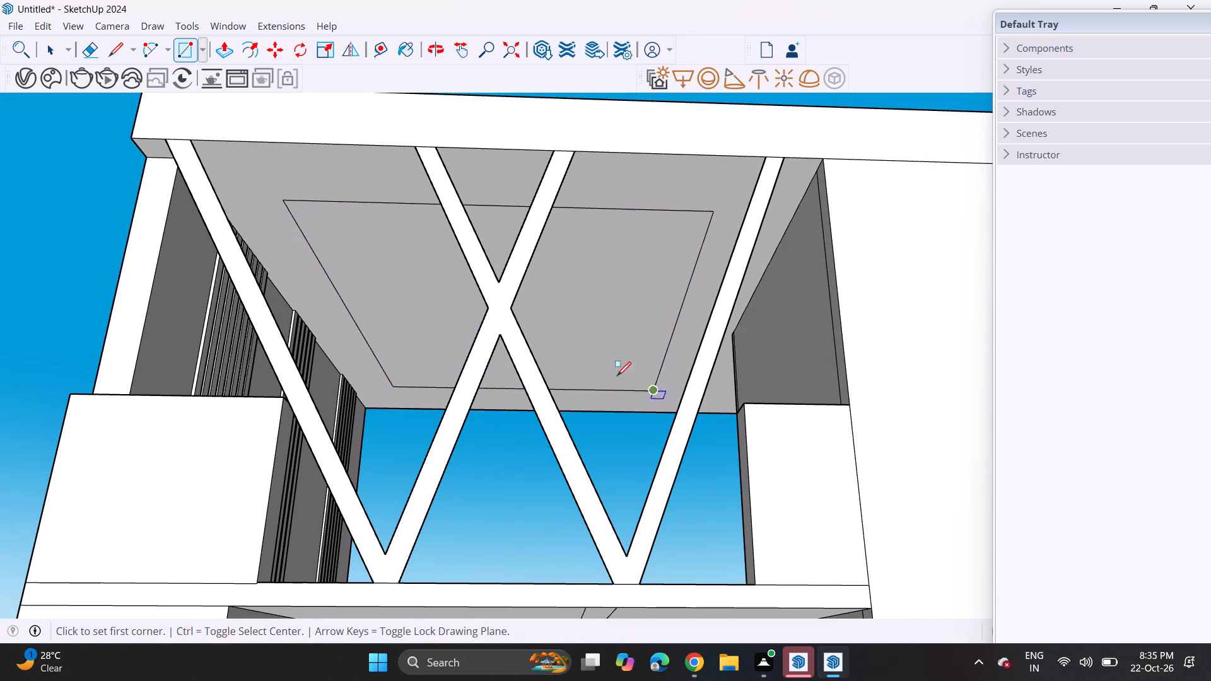
# Push the large rectangle up through the full slab thickness to cut an opening in the roof.
pyautogui.click(225, 52)
pyautogui.click(365, 272)
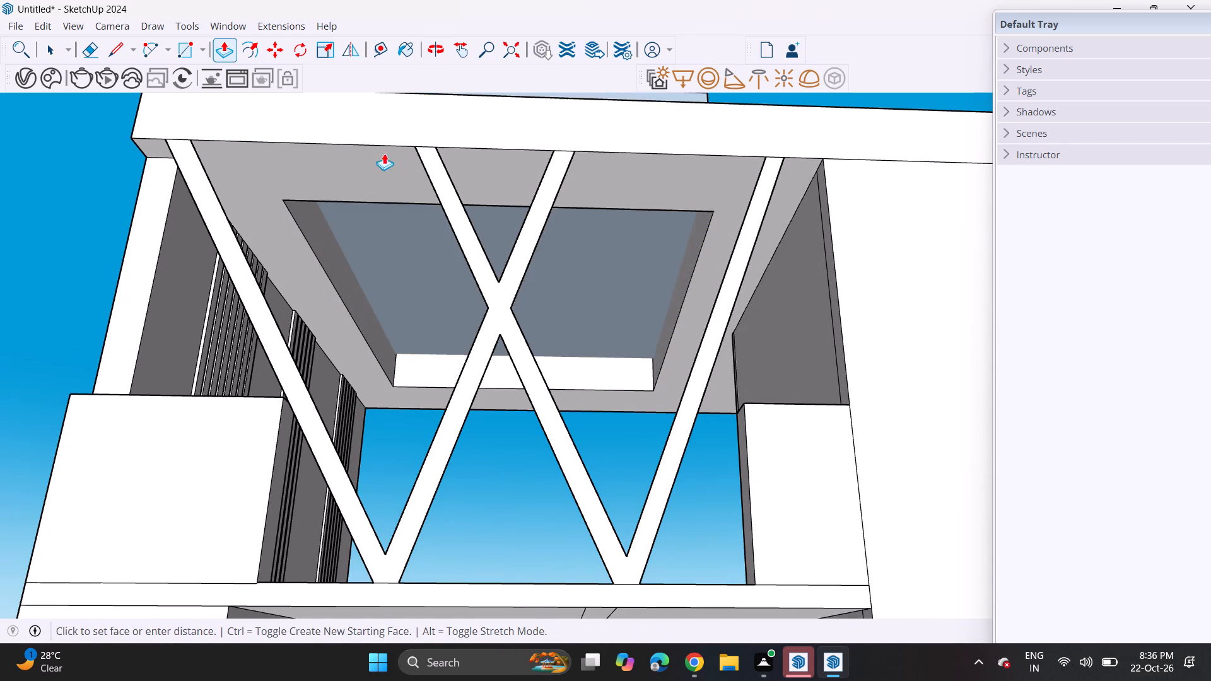
pyautogui.click(447, 97)
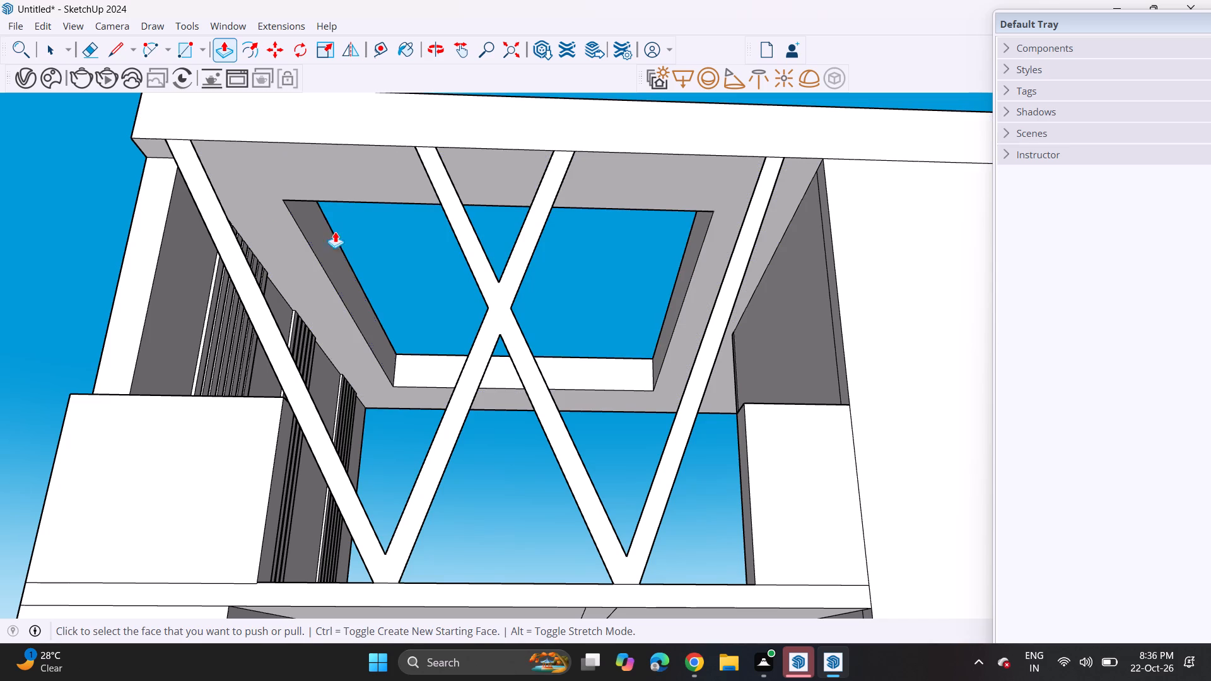
# Draw a small upright rectangle on the opening's rear inner face, near the corner on the slatted-wall side.
pyautogui.click(182, 49)
pyautogui.scroll(1, 382, 330)
pyautogui.moveTo(382, 330); pyautogui.dragTo(401, 388, button='middle')
pyautogui.scroll(6, 416, 358)
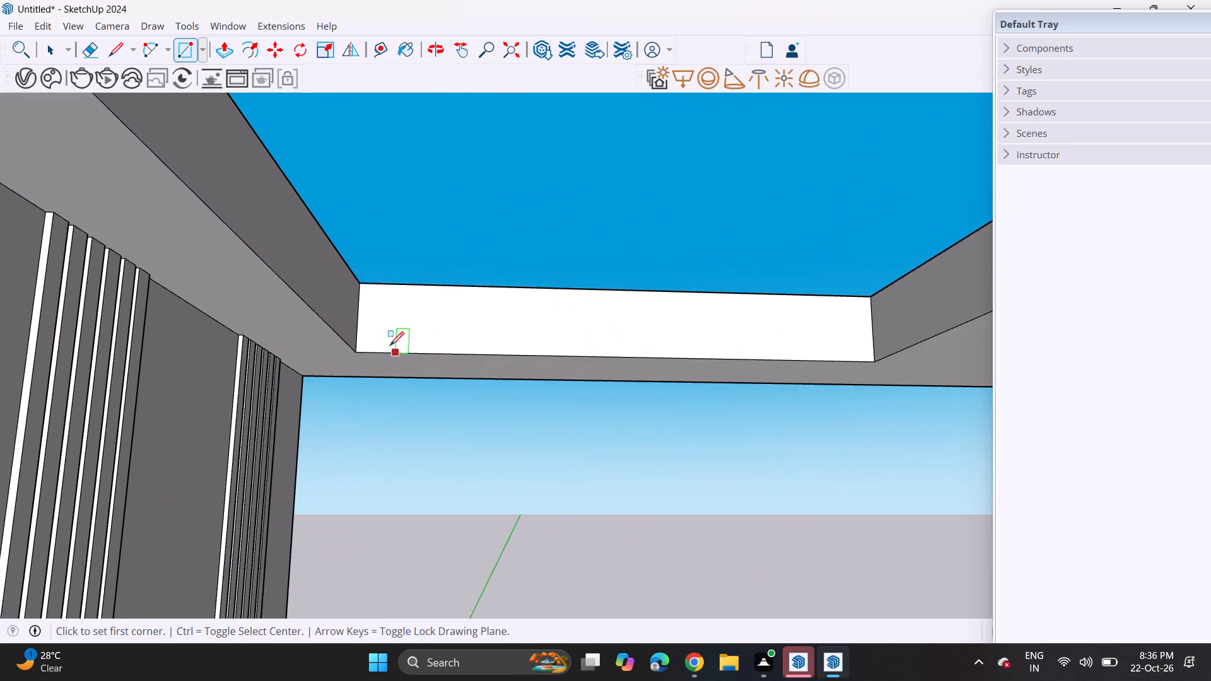
pyautogui.scroll(6, 390, 346)
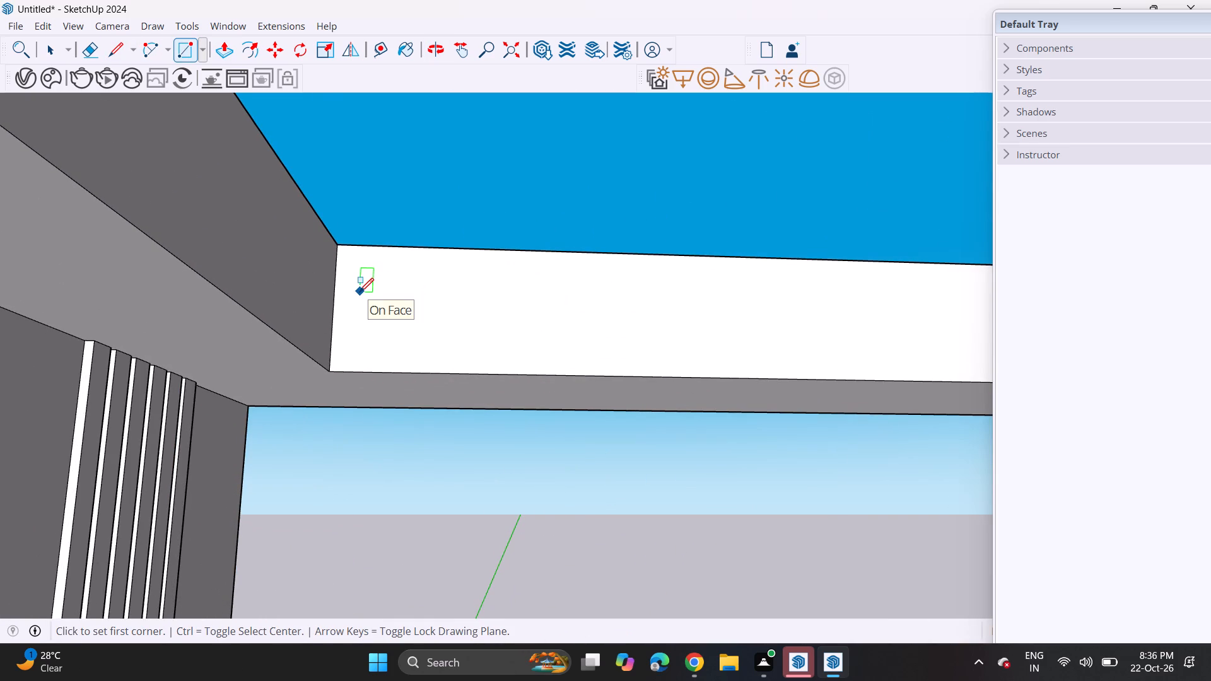
pyautogui.click(363, 276)
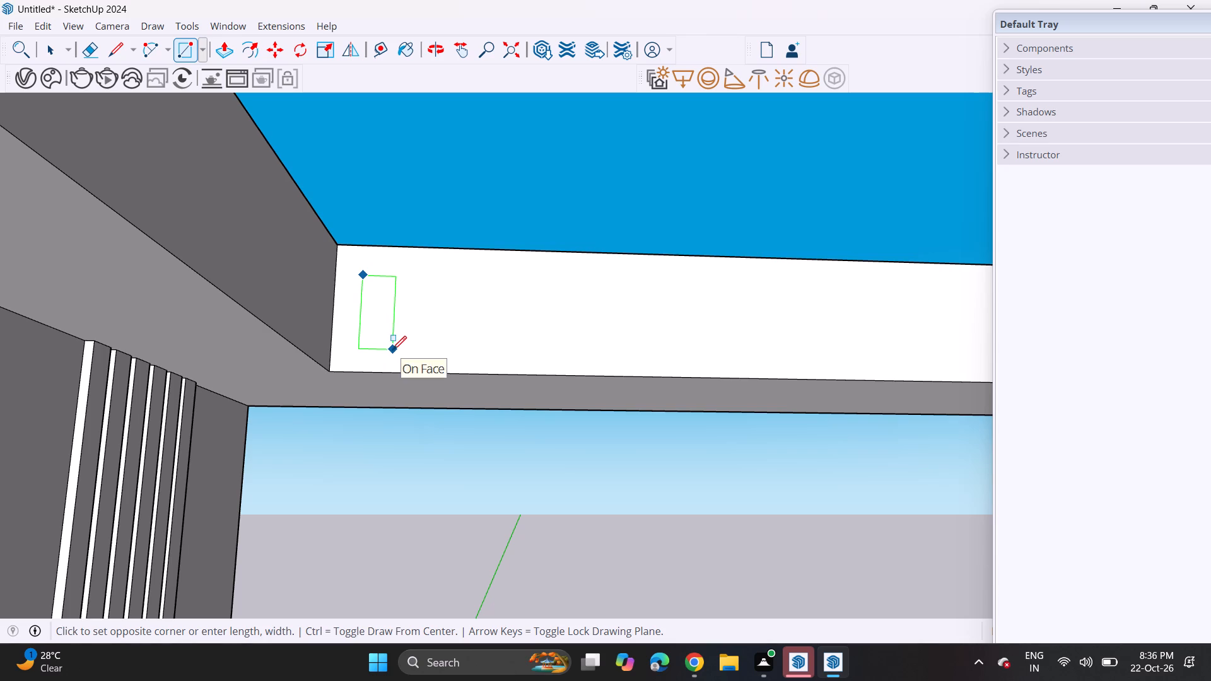
pyautogui.click(389, 351)
# Copy the small upright rectangle along the rear inner face three times at even gaps, for a row of four.
pyautogui.press('space')
pyautogui.doubleClick(380, 318)
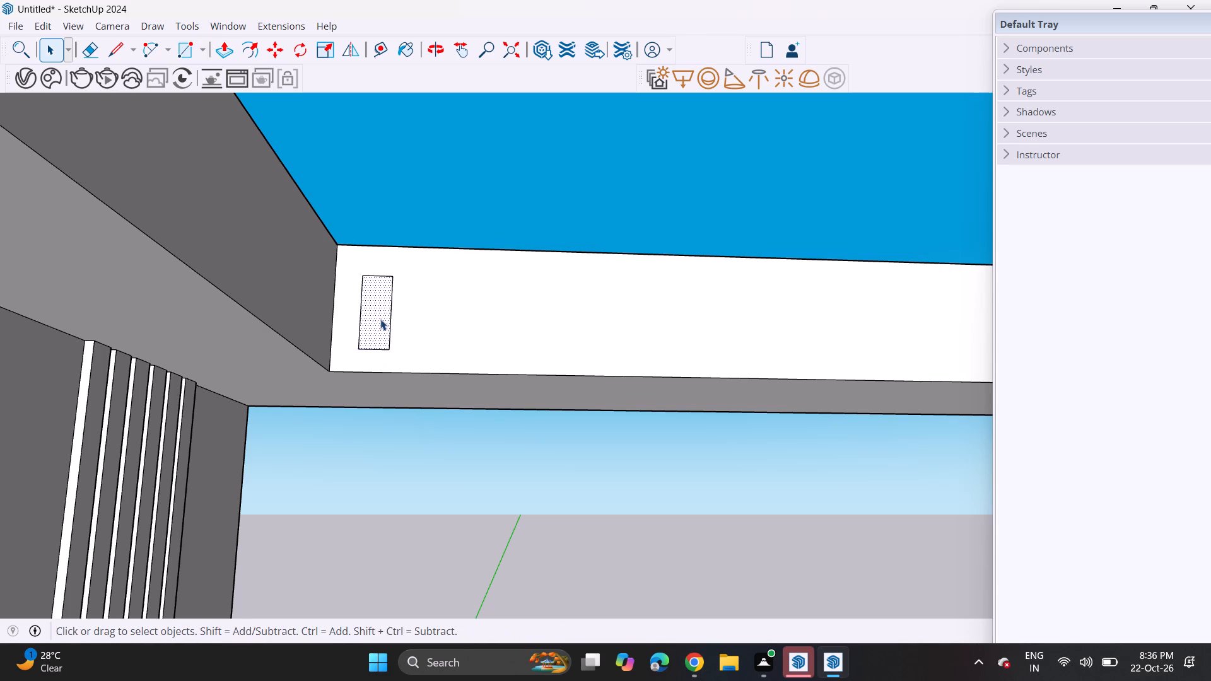
pyautogui.moveTo(380, 330); pyautogui.dragTo(32, 297, button='middle')
pyautogui.moveTo(54, 302); pyautogui.dragTo(82, 313, button='middle')
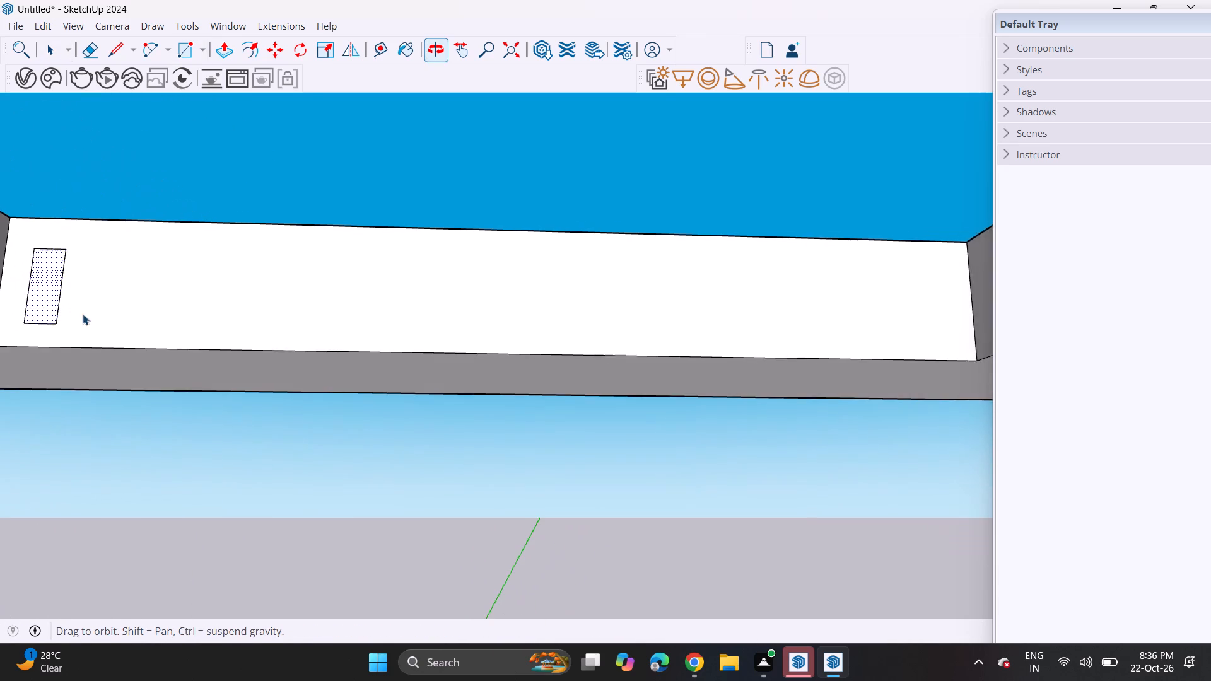
pyautogui.scroll(1, 83, 314)
pyautogui.doubleClick(47, 304)
pyautogui.press('m')
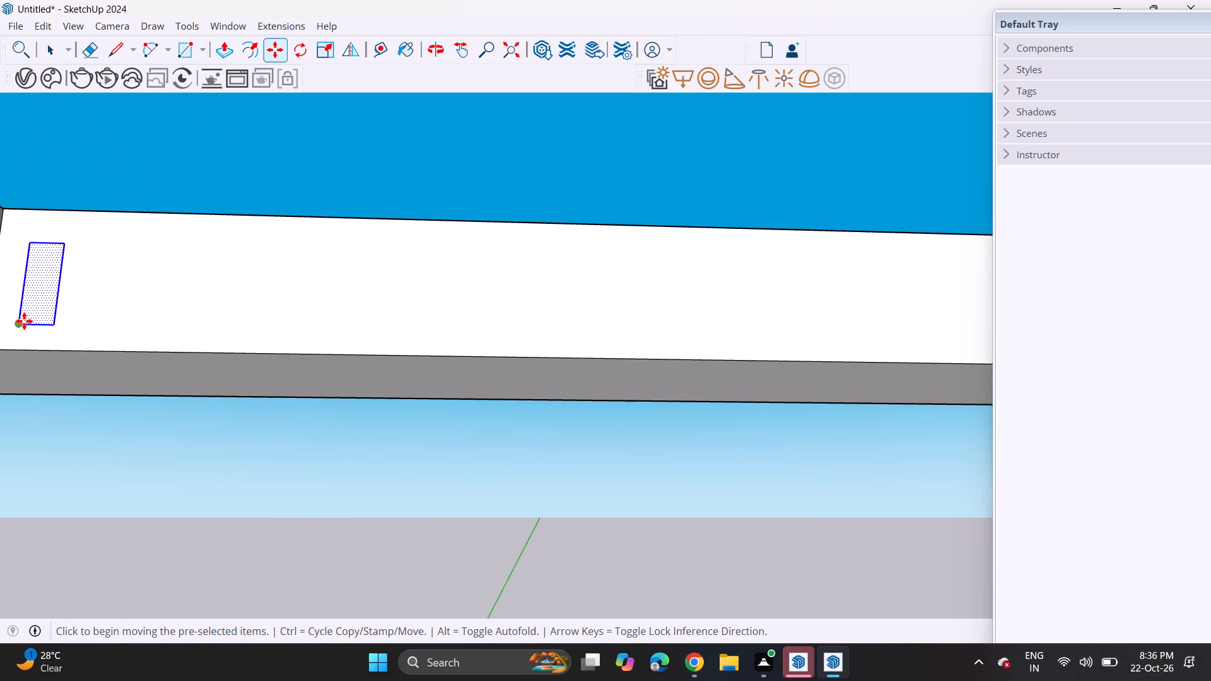
pyautogui.click(24, 321)
pyautogui.click(84, 325)
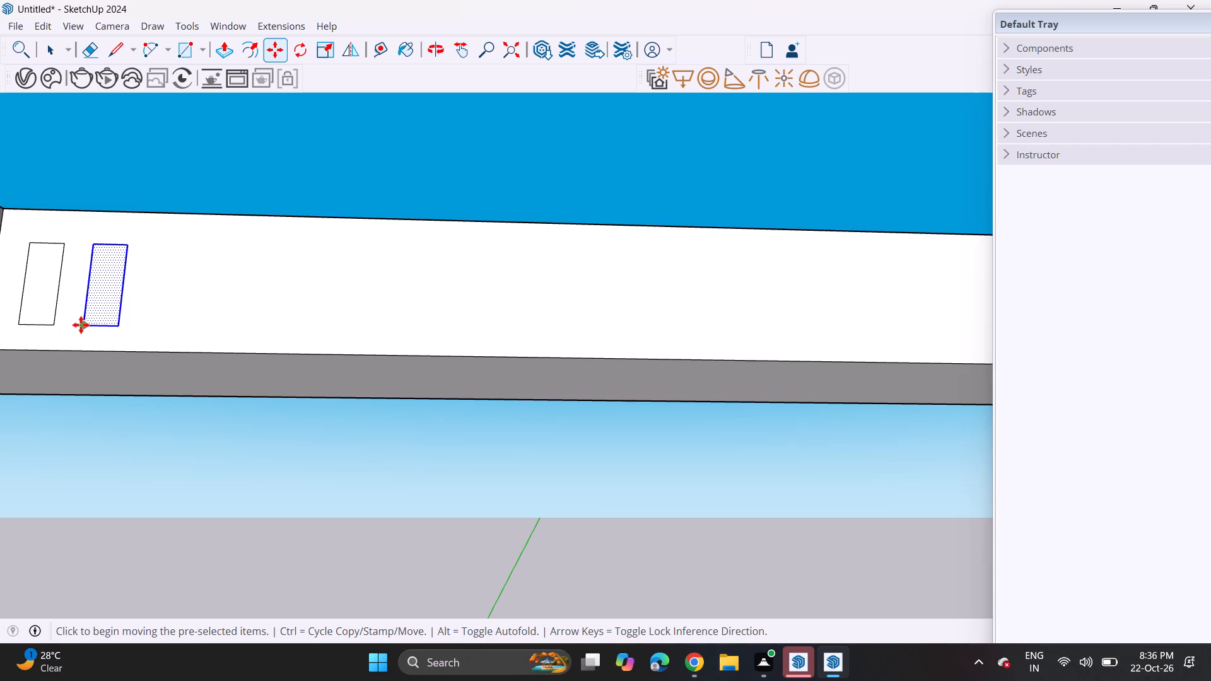
pyautogui.click(81, 325)
pyautogui.click(152, 332)
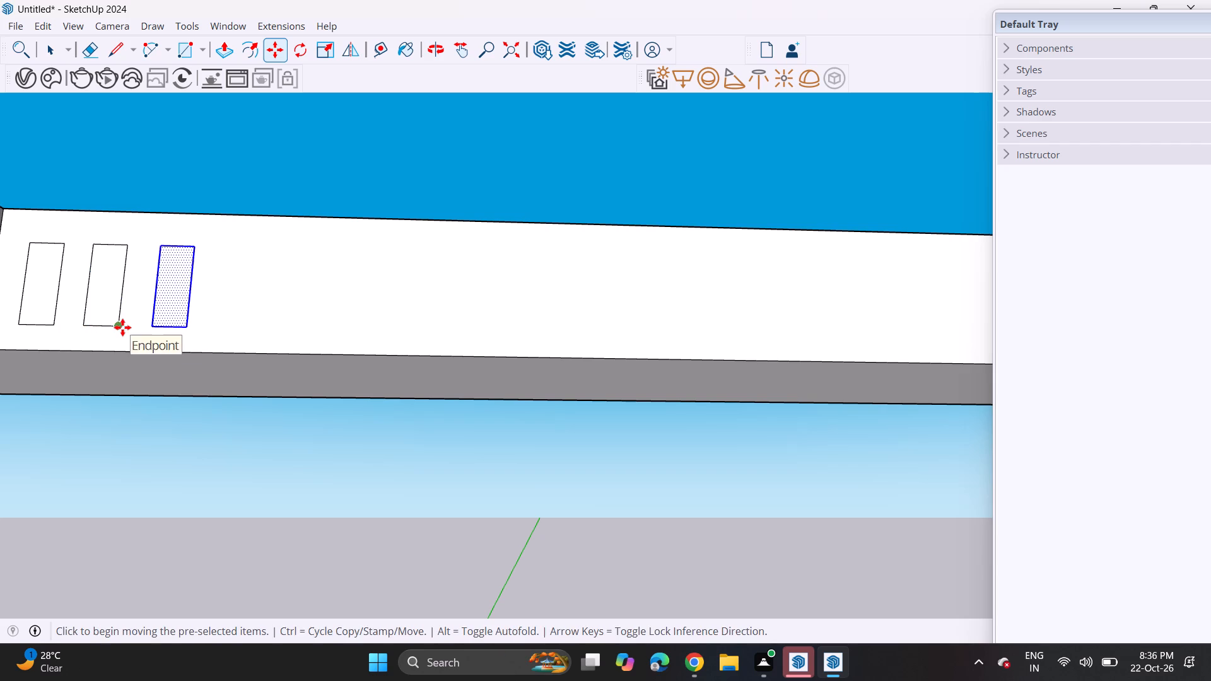
pyautogui.click(122, 327)
pyautogui.click(185, 329)
# Copy the small upright rectangle seven more times along the opening's rear inner face at the same spacing, for a row of eleven.
pyautogui.click(185, 330)
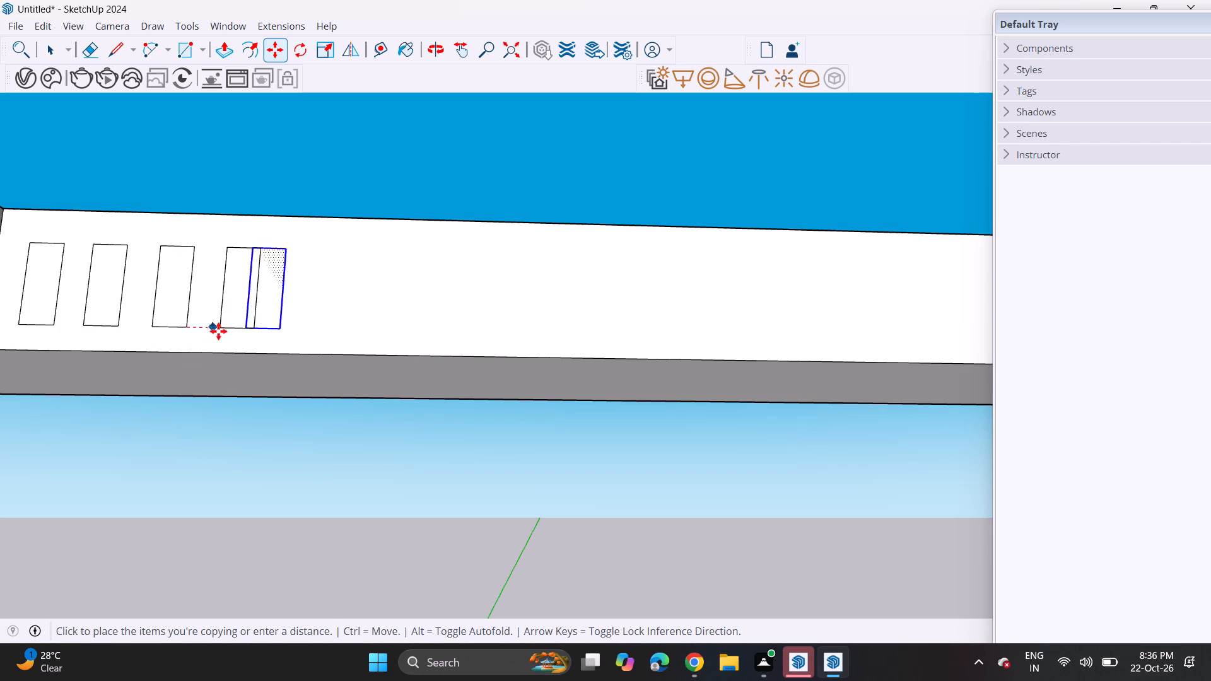
pyautogui.click(258, 332)
pyautogui.click(253, 325)
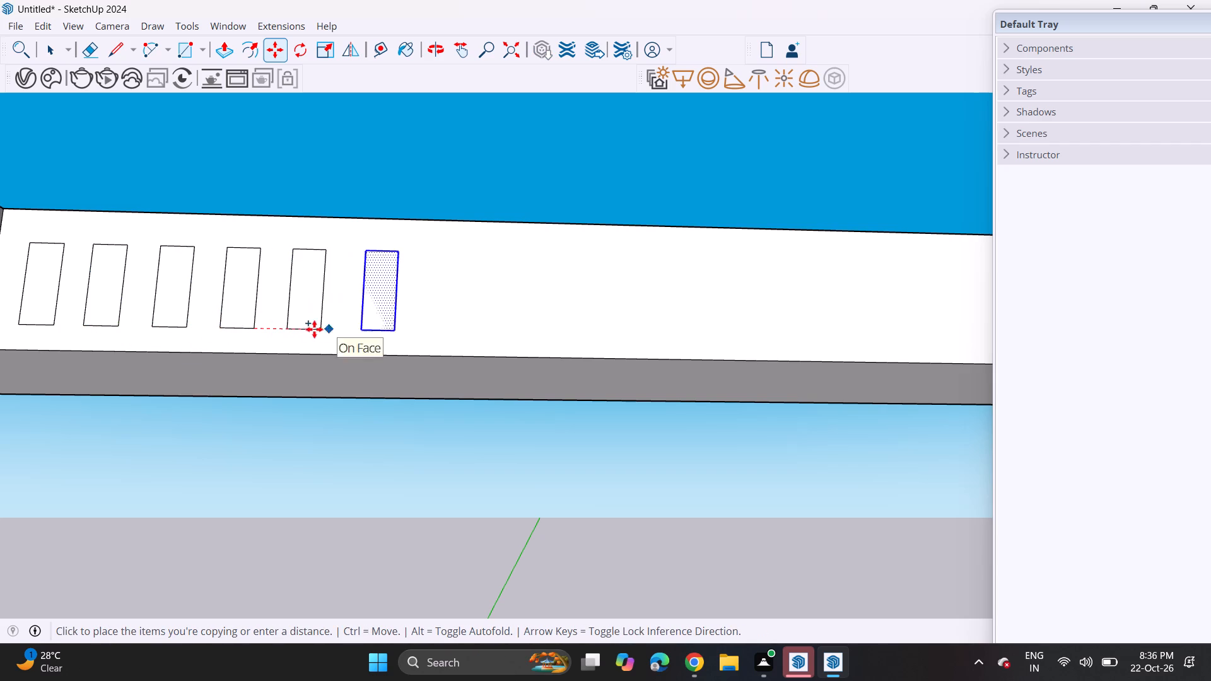
pyautogui.click(323, 329)
pyautogui.click(319, 329)
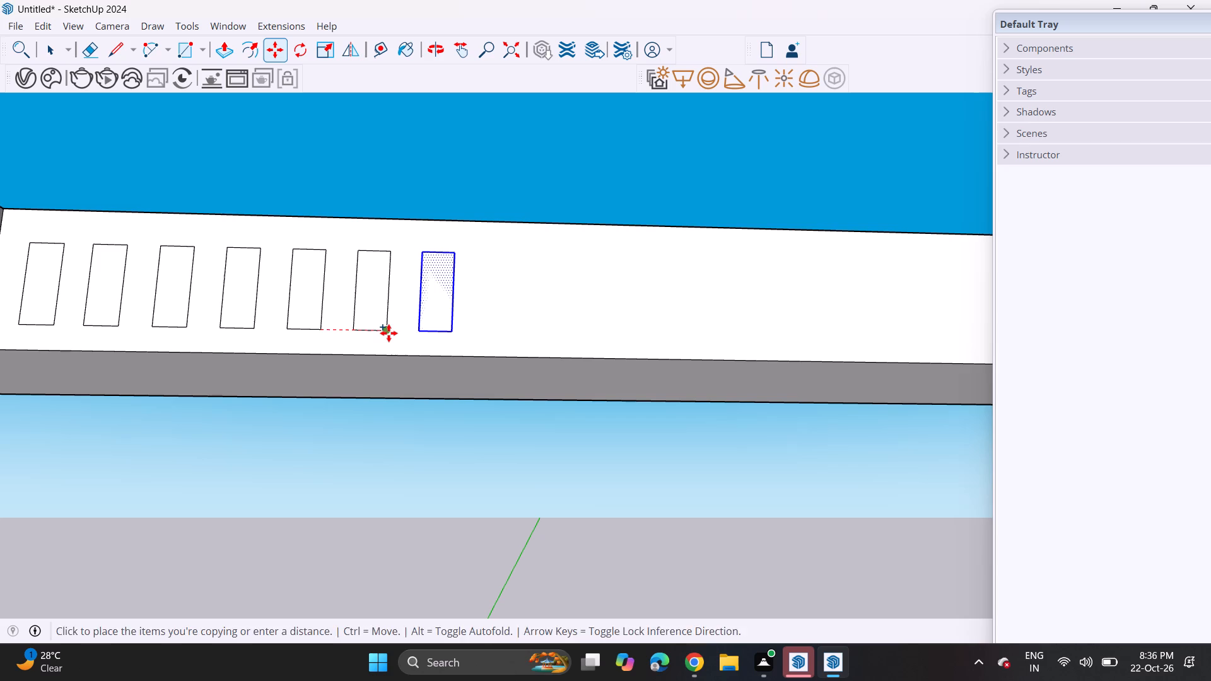
pyautogui.click(389, 333)
pyautogui.keyDown('ctrl'); pyautogui.click(386, 327); pyautogui.keyUp('ctrl')
pyautogui.click(453, 332)
pyautogui.keyDown('ctrl'); pyautogui.click(449, 331); pyautogui.keyUp('ctrl')
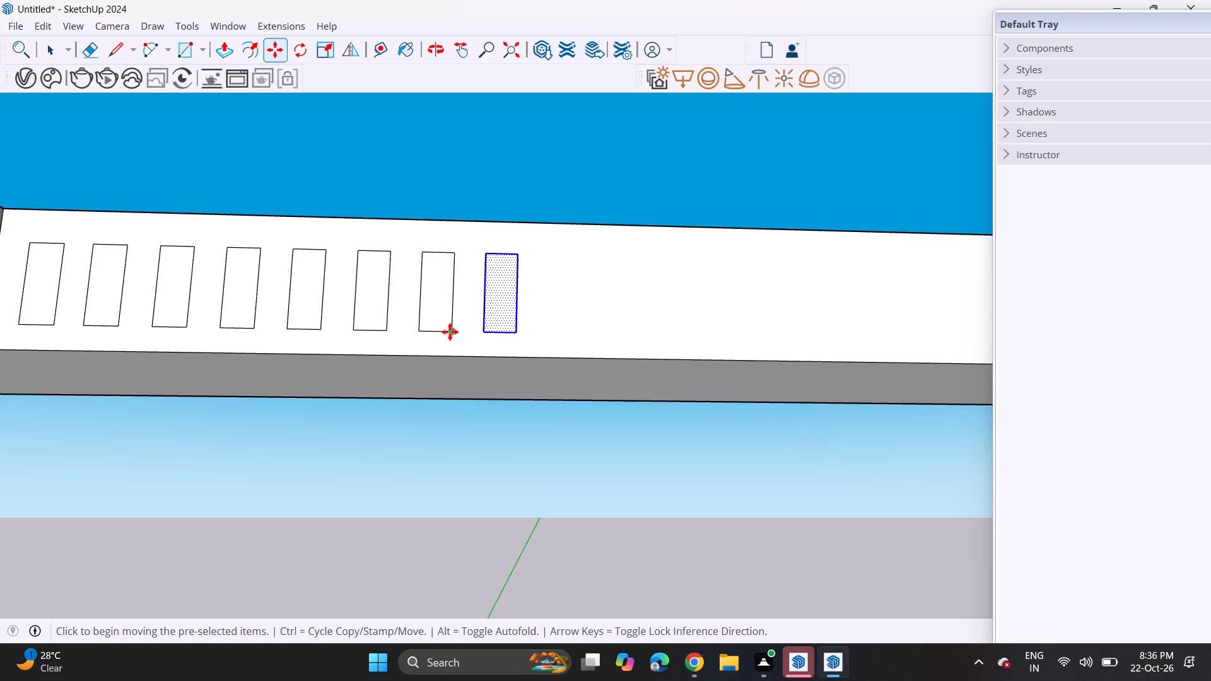
pyautogui.click(511, 330)
pyautogui.keyDown('ctrl'); pyautogui.click(518, 333); pyautogui.keyUp('ctrl')
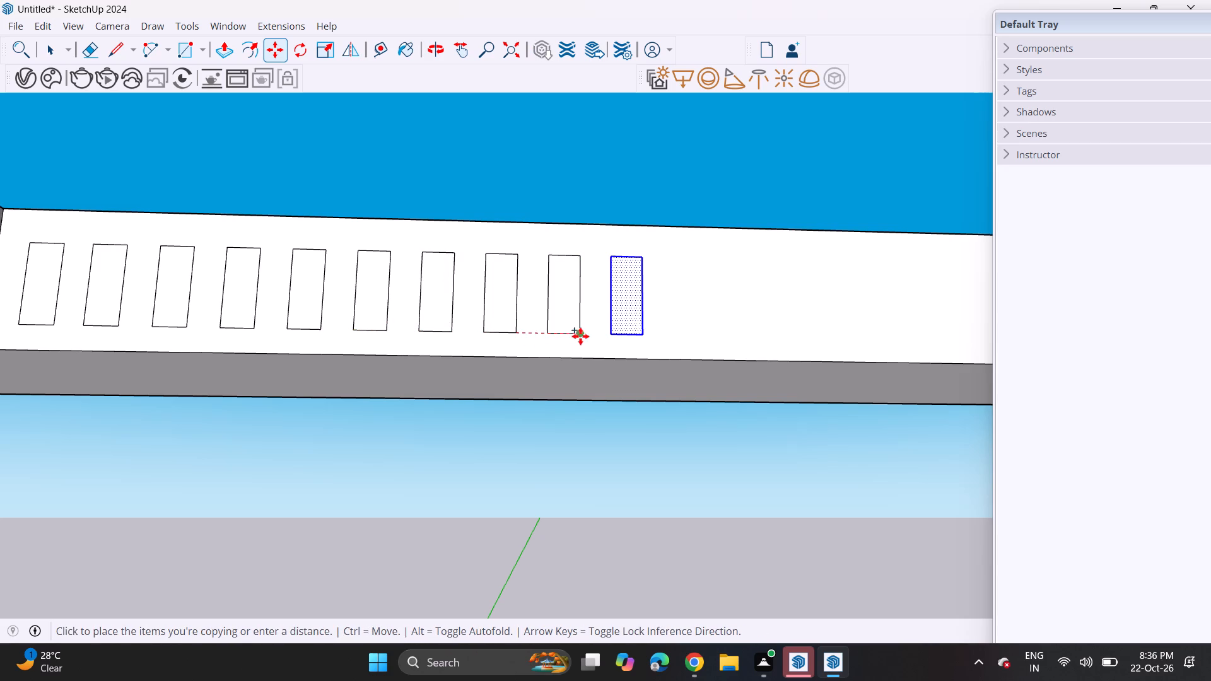
pyautogui.click(580, 336)
pyautogui.keyDown('ctrl'); pyautogui.click(580, 334); pyautogui.keyUp('ctrl')
pyautogui.click(640, 330)
# Add four more evenly spaced copies of the upright rectangle toward the far corner, for a row of fifteen.
pyautogui.scroll(-5, 623, 340)
pyautogui.keyDown('shift'); pyautogui.moveTo(589, 334); pyautogui.dragTo(402, 338, button='middle'); pyautogui.keyUp('shift')
pyautogui.keyDown('shift'); pyautogui.scroll(1, 404, 338); pyautogui.keyUp('shift')
pyautogui.scroll(3, 453, 335)
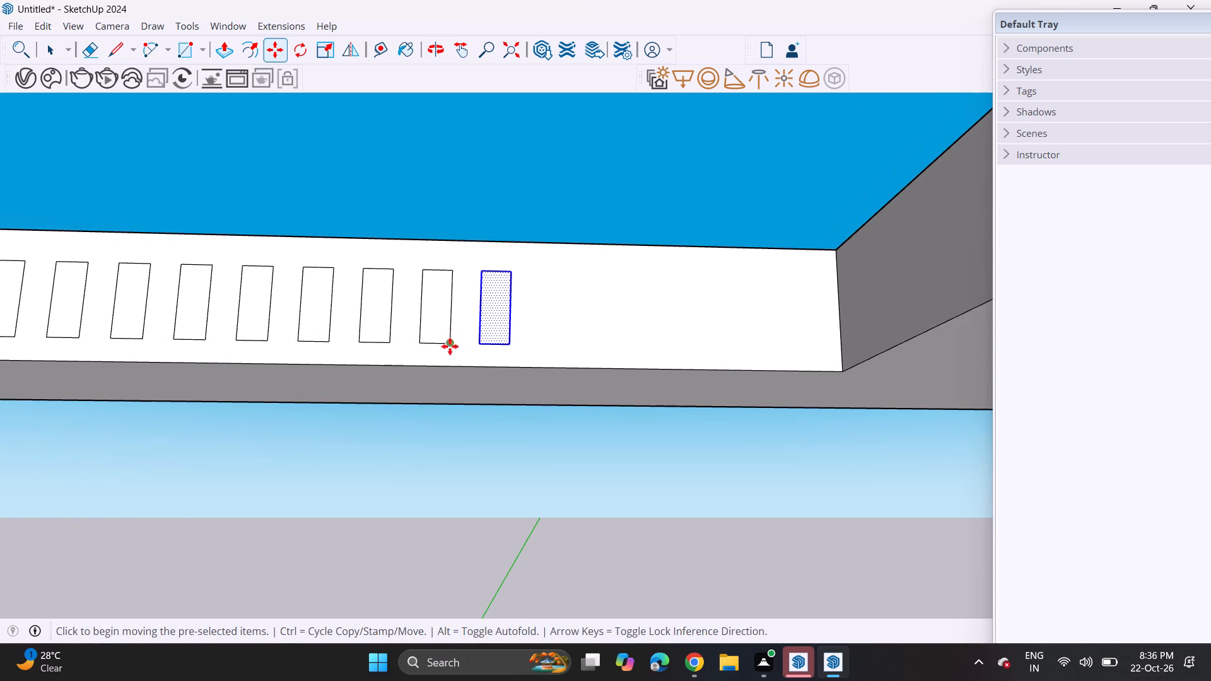
pyautogui.click(452, 346)
pyautogui.click(511, 346)
pyautogui.keyDown('ctrl'); pyautogui.click(510, 345); pyautogui.keyUp('ctrl')
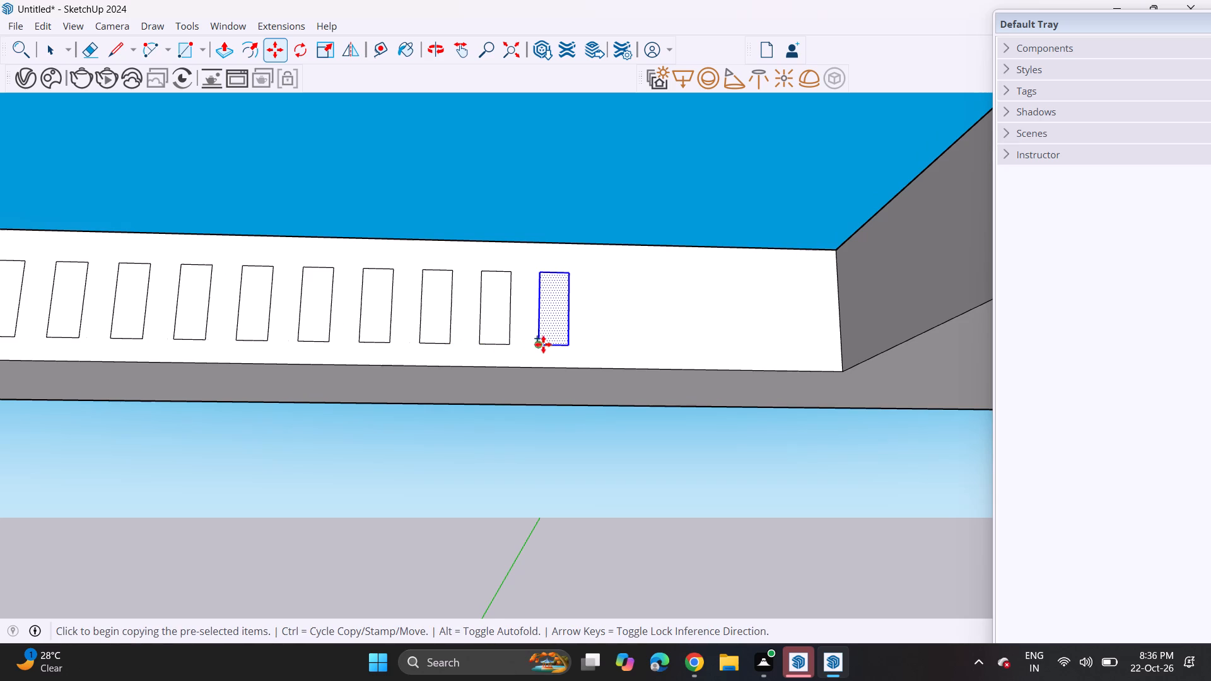
pyautogui.click(510, 344)
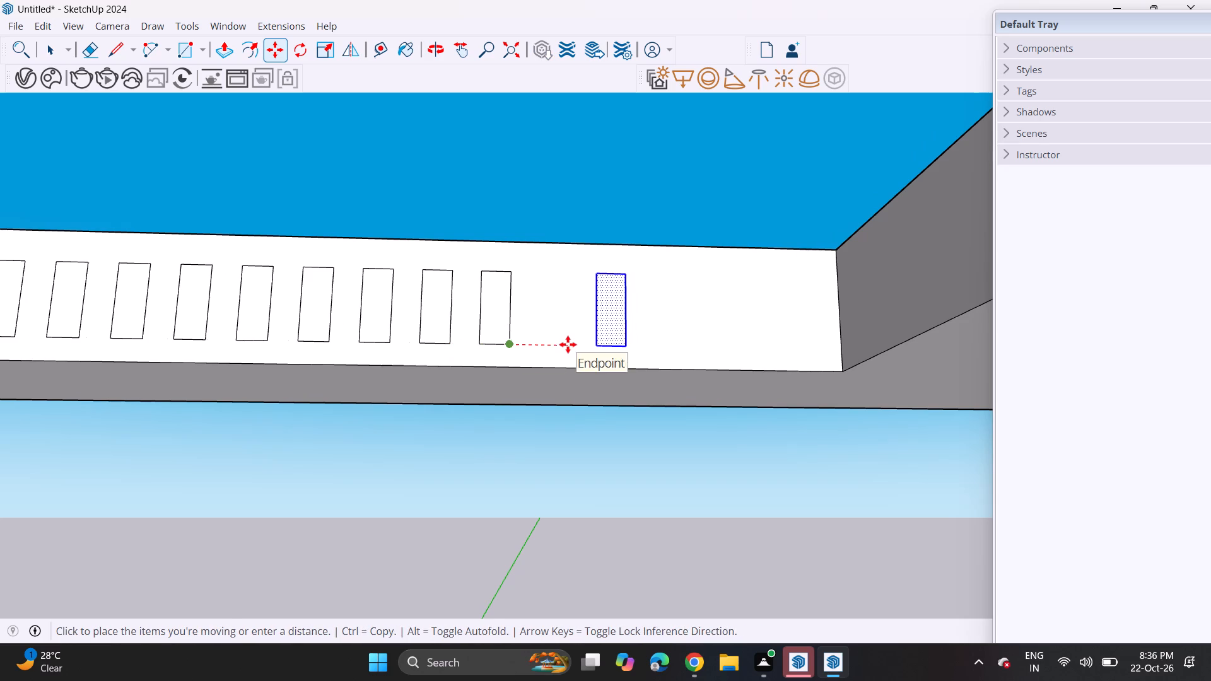
pyautogui.press('Escape')
pyautogui.click(508, 346)
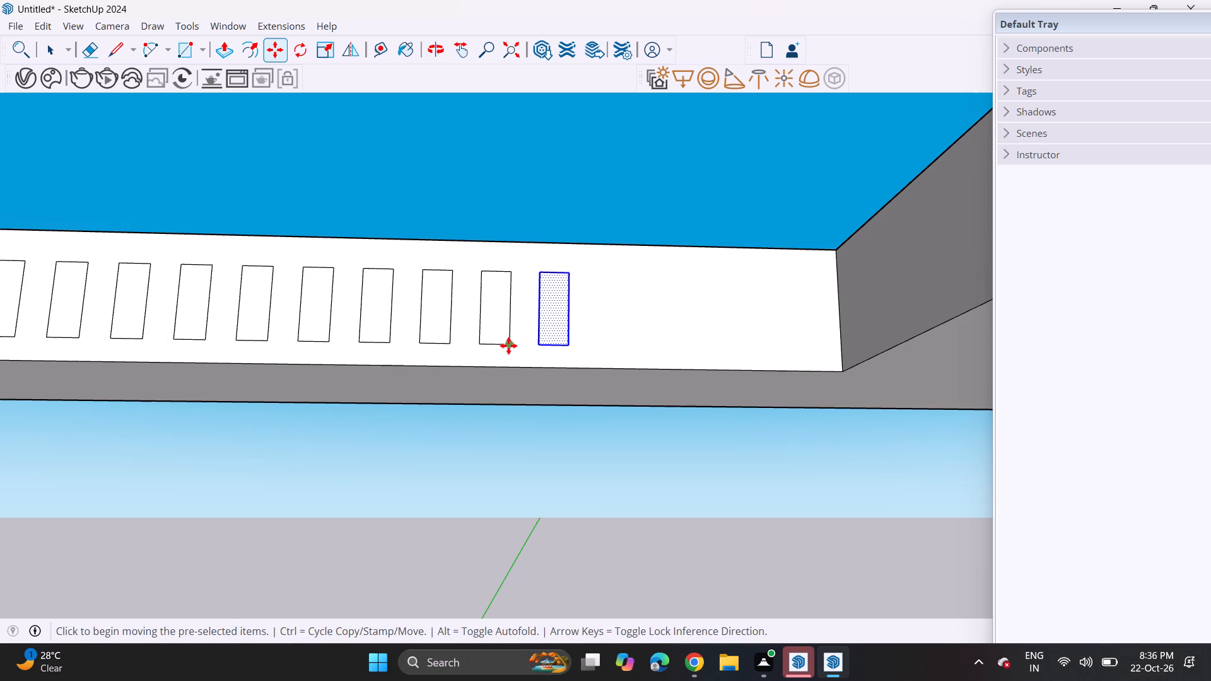
pyautogui.click(571, 346)
pyautogui.click(567, 347)
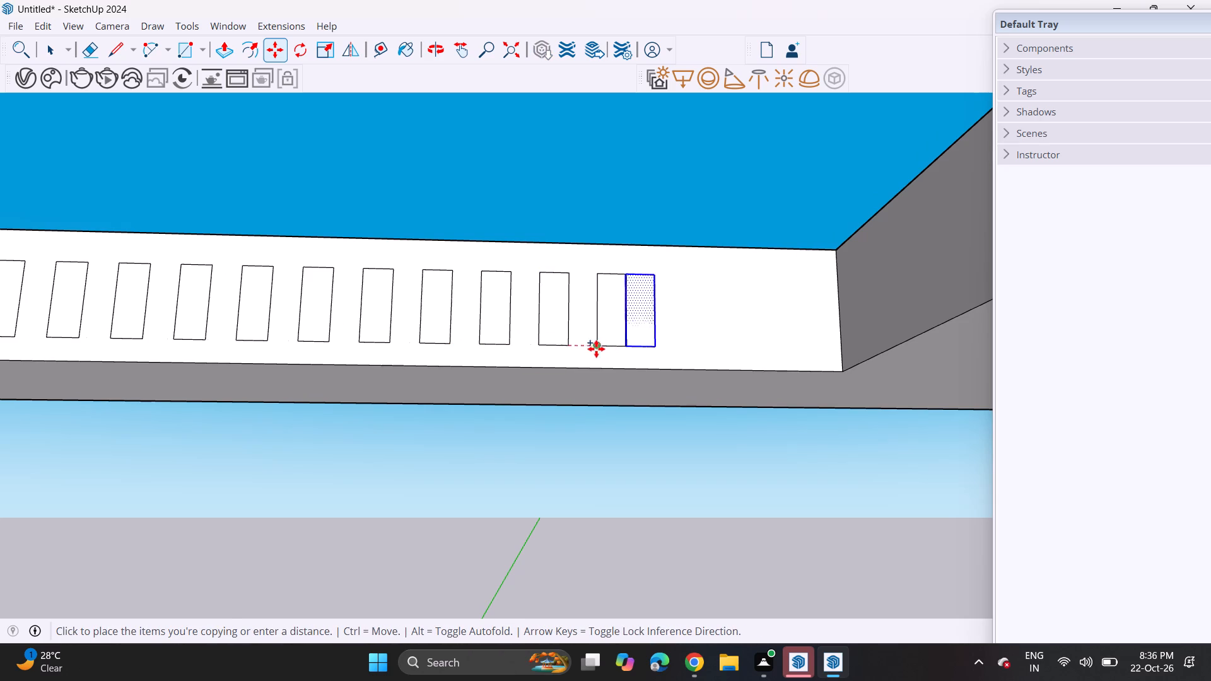
pyautogui.click(621, 346)
pyautogui.click(628, 343)
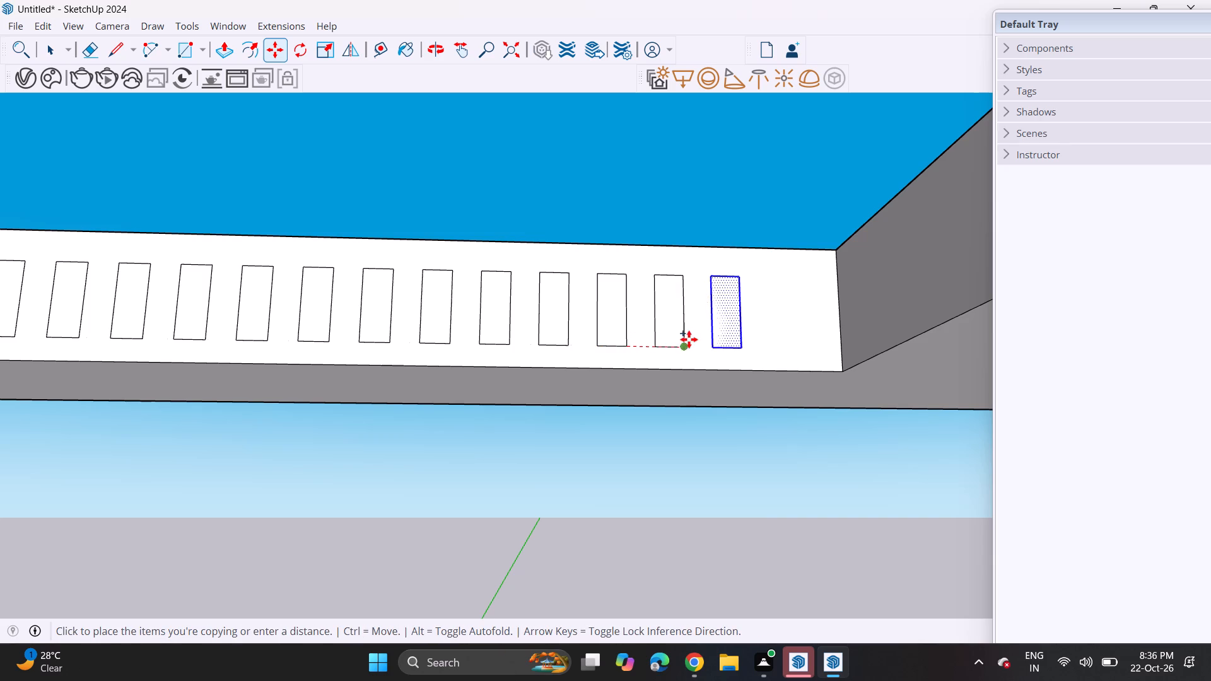
pyautogui.click(677, 347)
# Extrude the first upright rectangle, nearest the slatted wall, across the roof opening to its front inner edge as a bar.
pyautogui.scroll(-6, 669, 345)
pyautogui.scroll(-6, 402, 305)
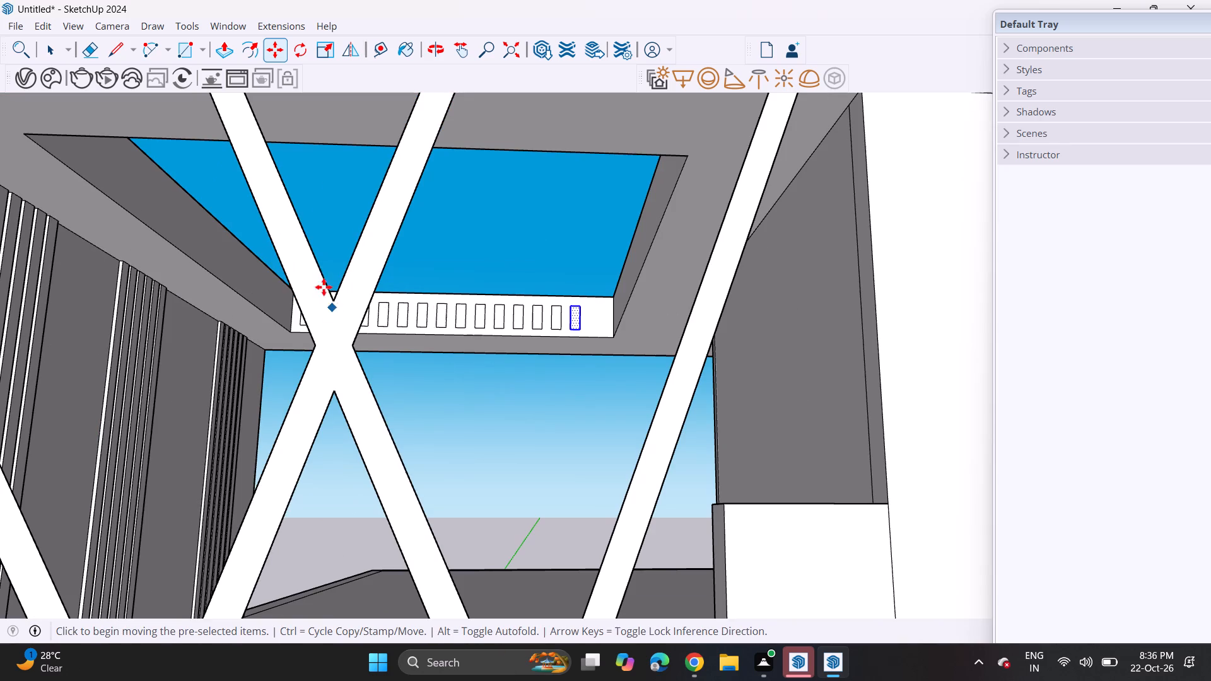
pyautogui.click(223, 44)
pyautogui.moveTo(301, 218); pyautogui.dragTo(324, 236, button='middle')
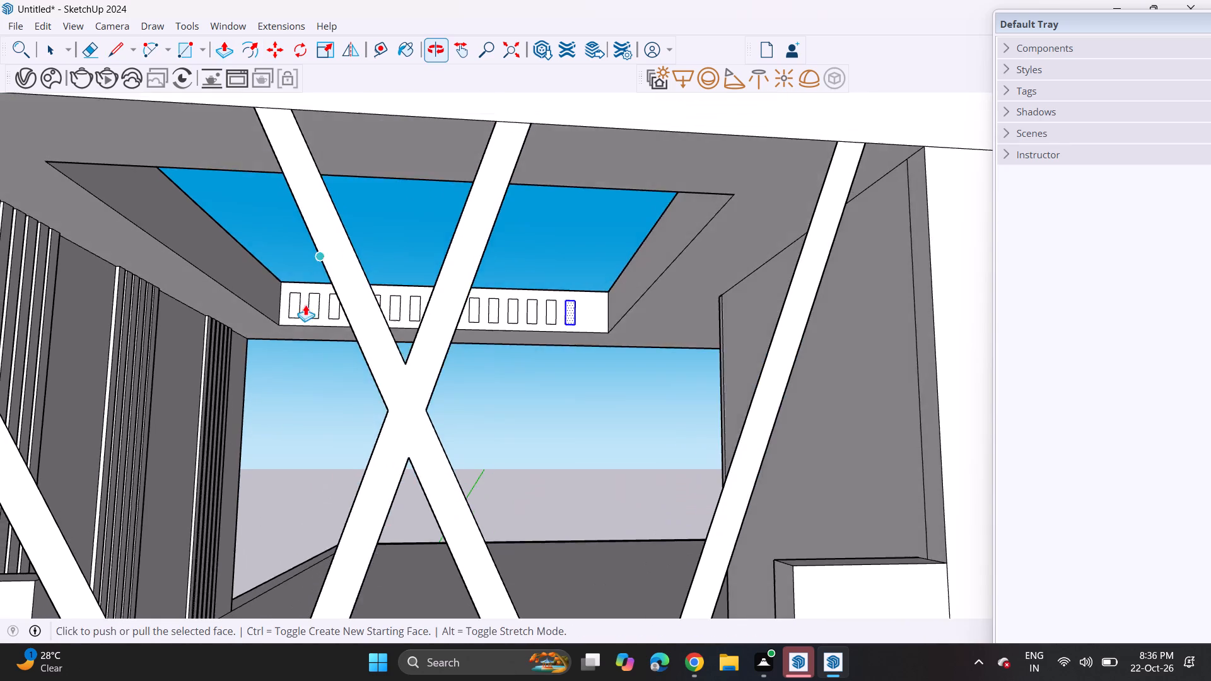
pyautogui.scroll(4, 296, 323)
pyautogui.press('Escape')
pyautogui.click(291, 304)
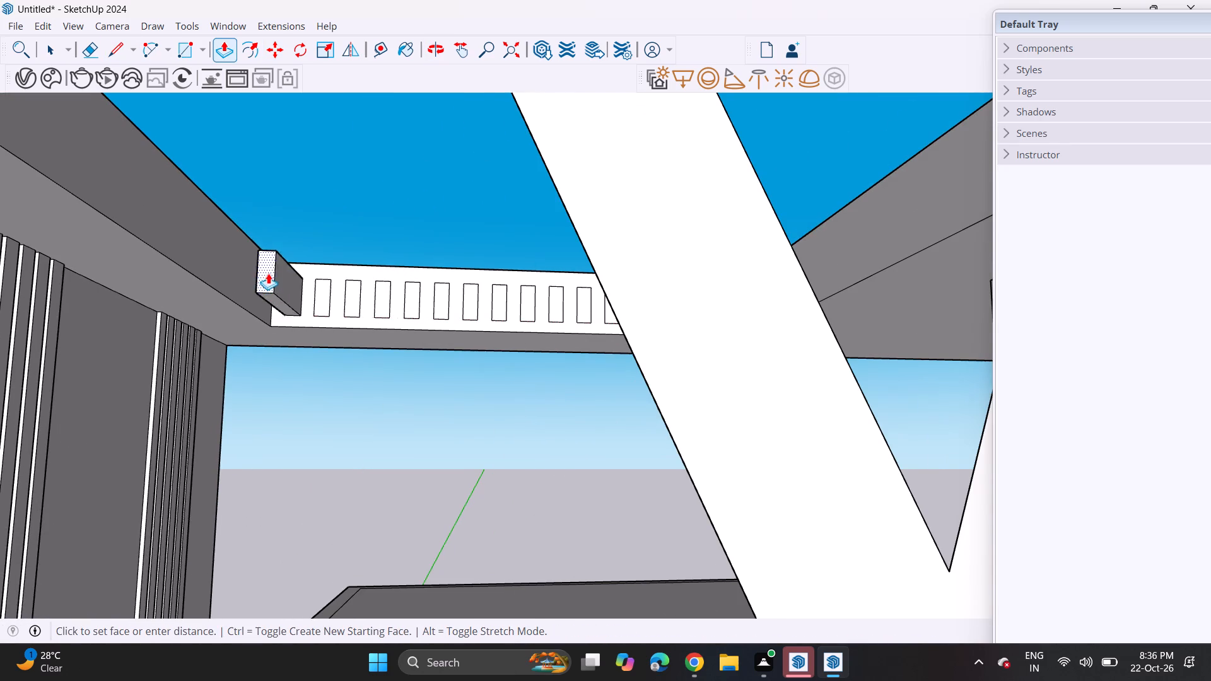
pyautogui.scroll(-6, 268, 272)
pyautogui.click(159, 151)
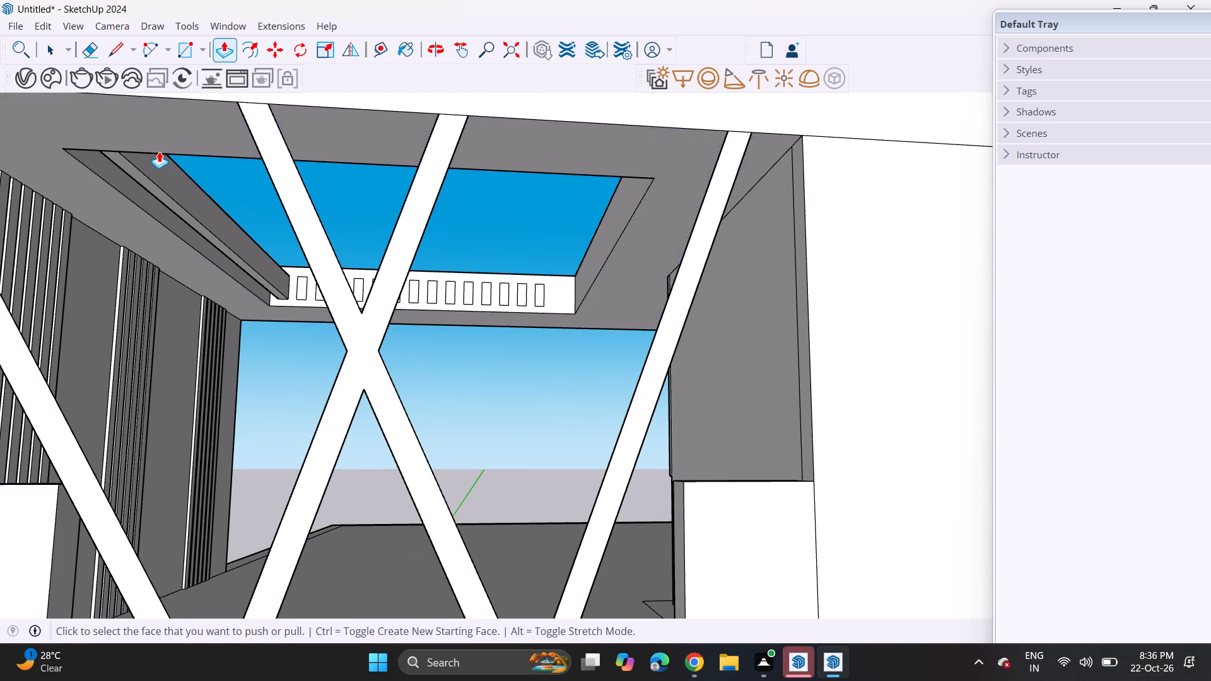
# Extrude the remaining fourteen upright rectangles by the same distance so bars span the whole roof opening.
pyautogui.doubleClick(301, 295)
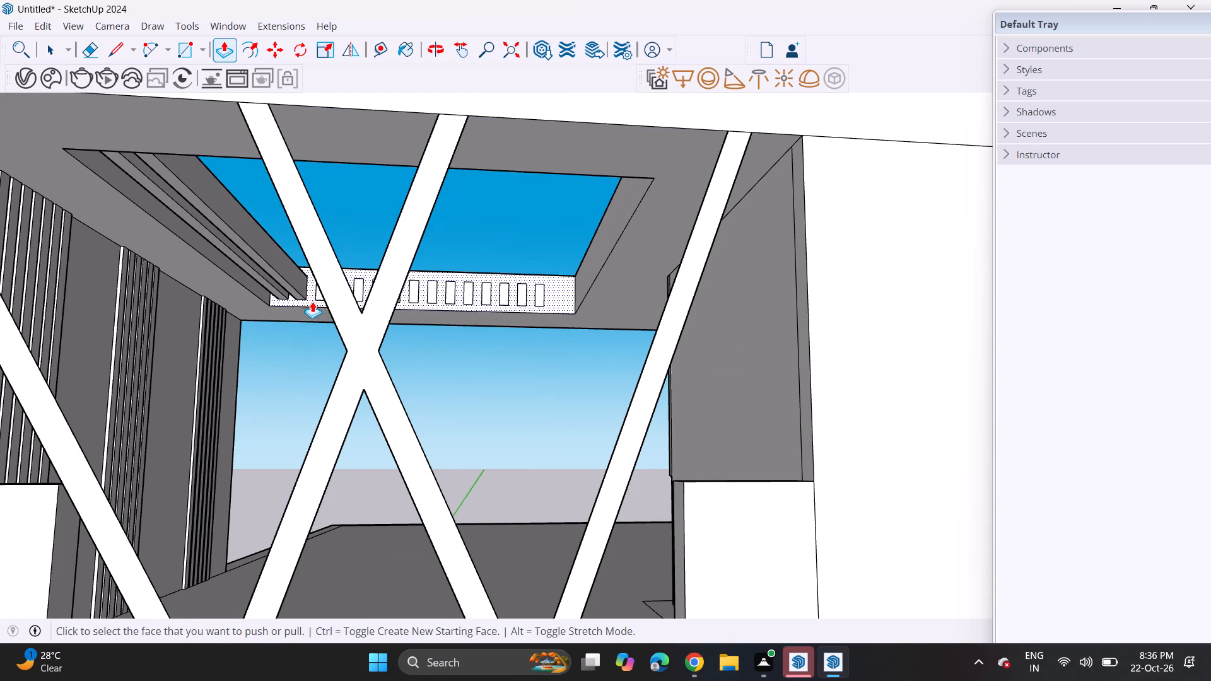
pyautogui.moveTo(311, 301); pyautogui.dragTo(383, 307, button='middle')
pyautogui.scroll(2, 296, 281)
pyautogui.doubleClick(277, 265)
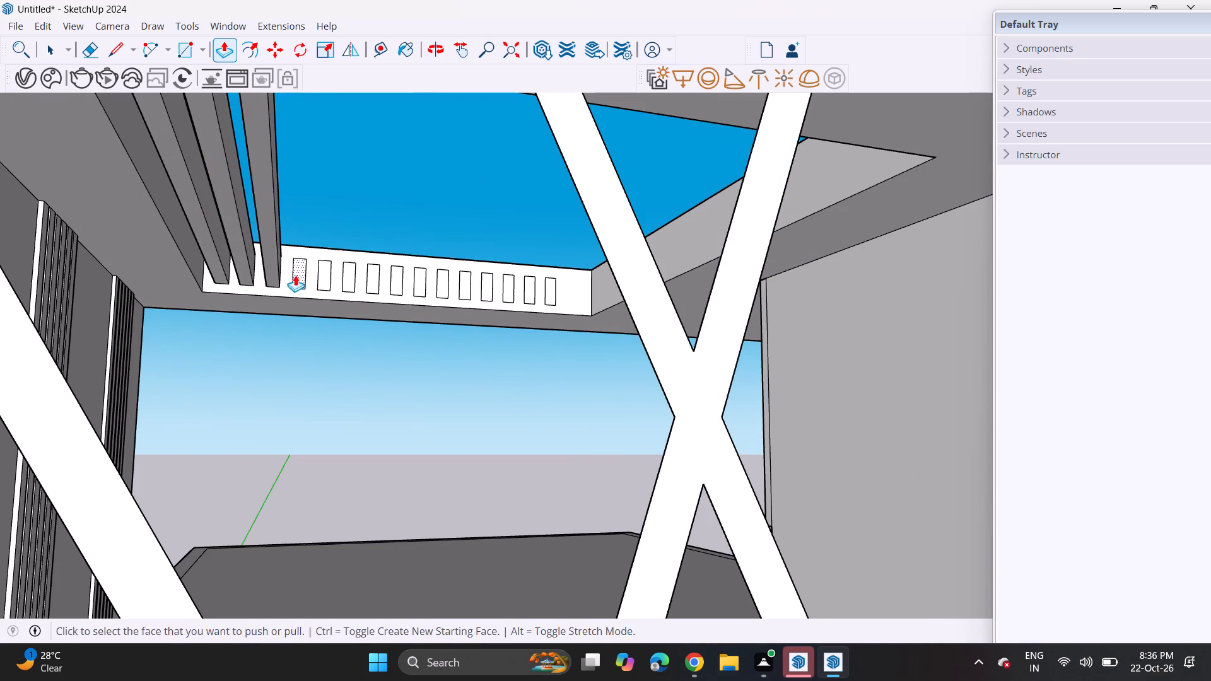
pyautogui.doubleClick(303, 279)
pyautogui.doubleClick(325, 277)
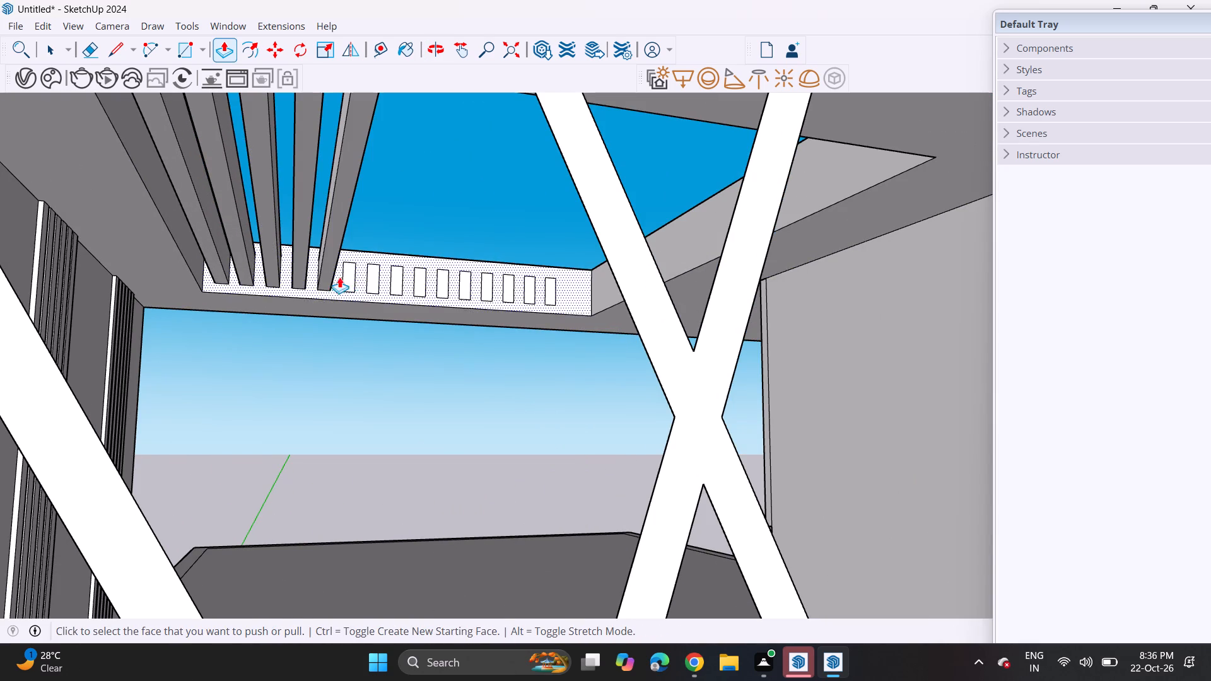
pyautogui.doubleClick(353, 277)
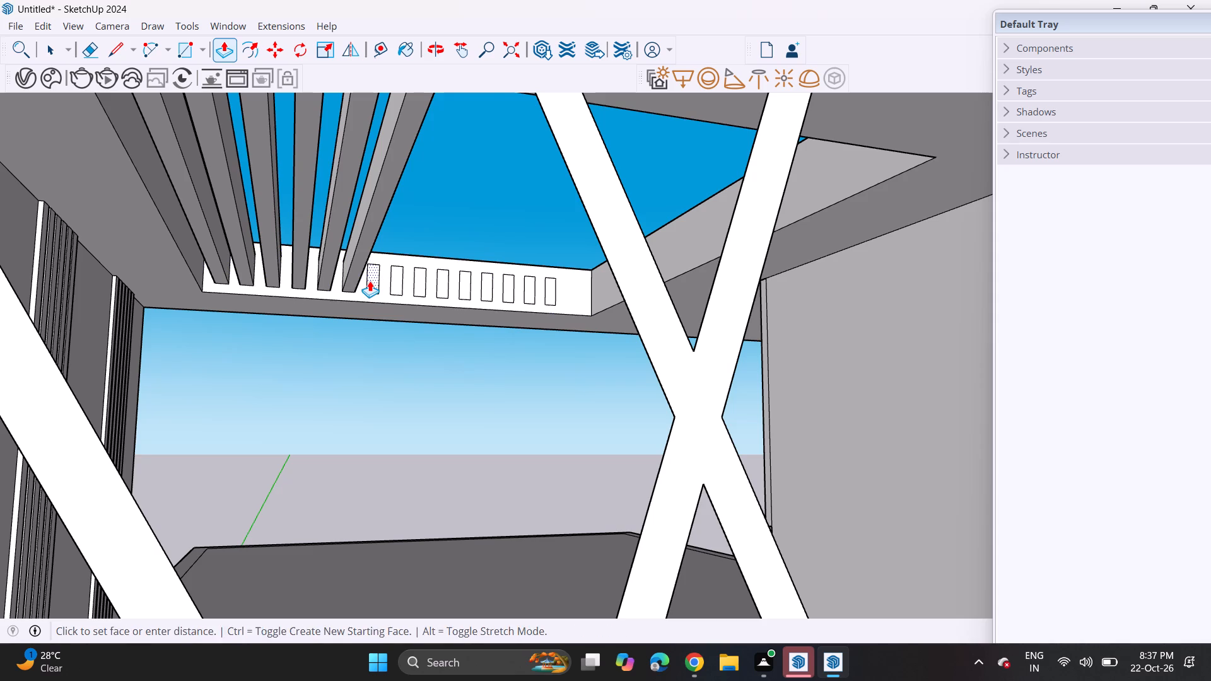
pyautogui.doubleClick(370, 281)
pyautogui.doubleClick(397, 284)
pyautogui.doubleClick(419, 286)
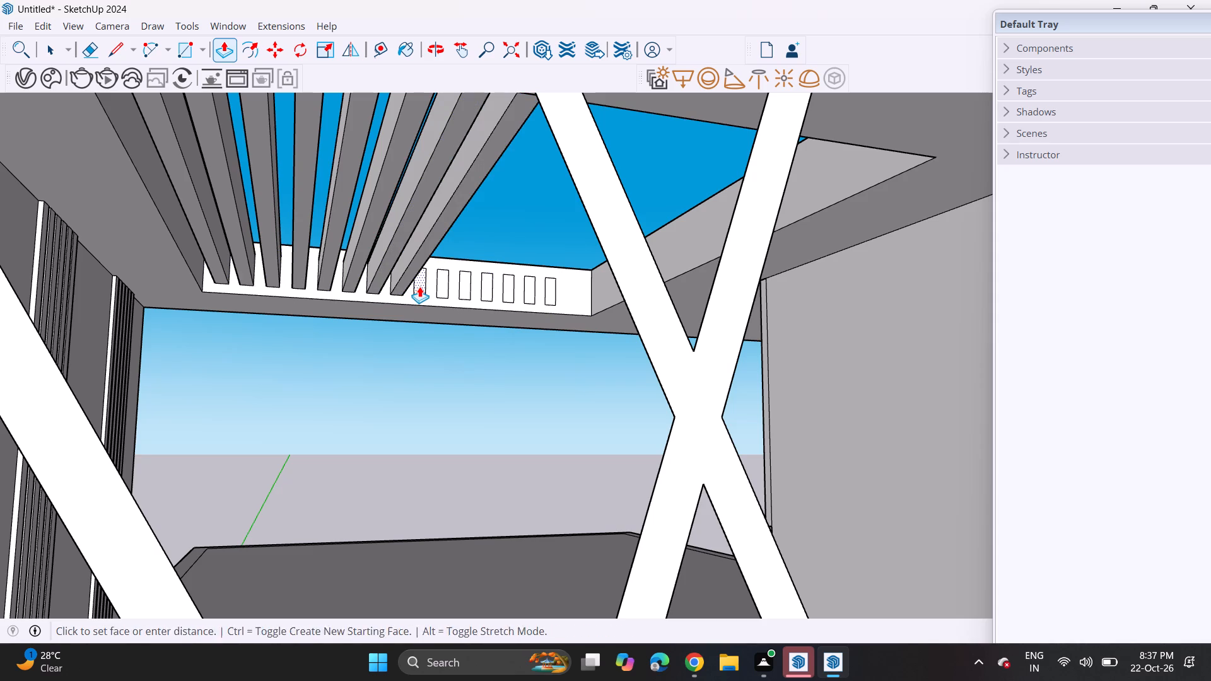
pyautogui.doubleClick(440, 287)
pyautogui.doubleClick(466, 291)
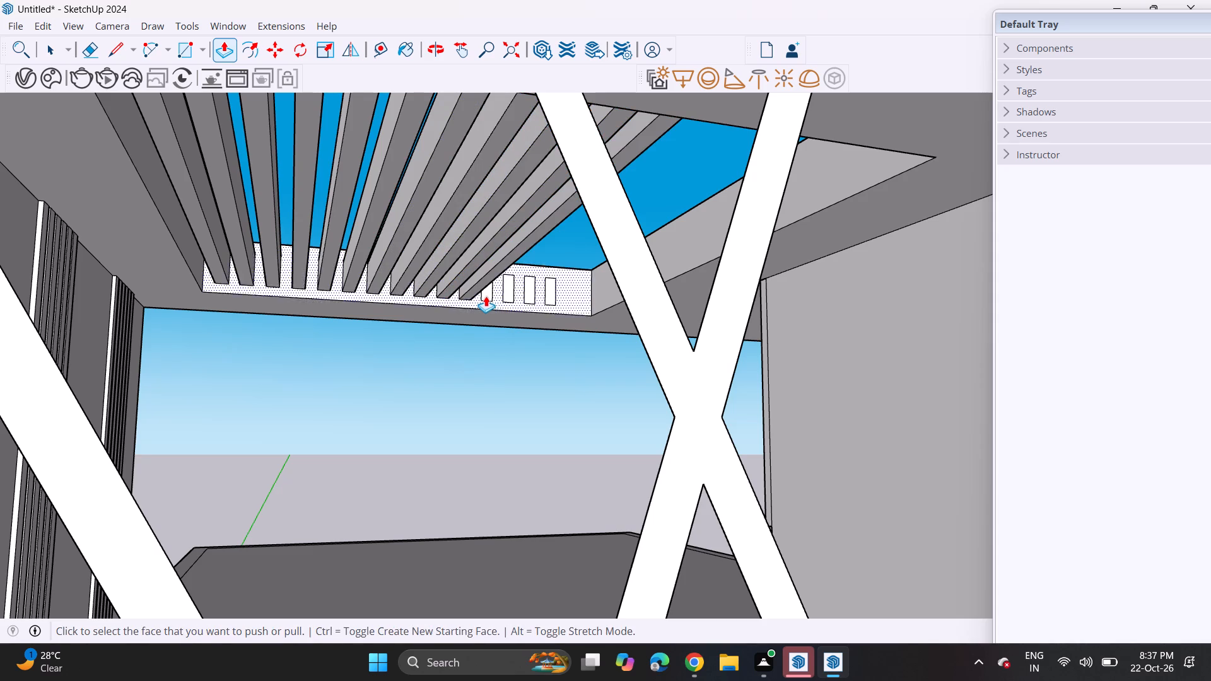
pyautogui.doubleClick(490, 294)
pyautogui.doubleClick(512, 297)
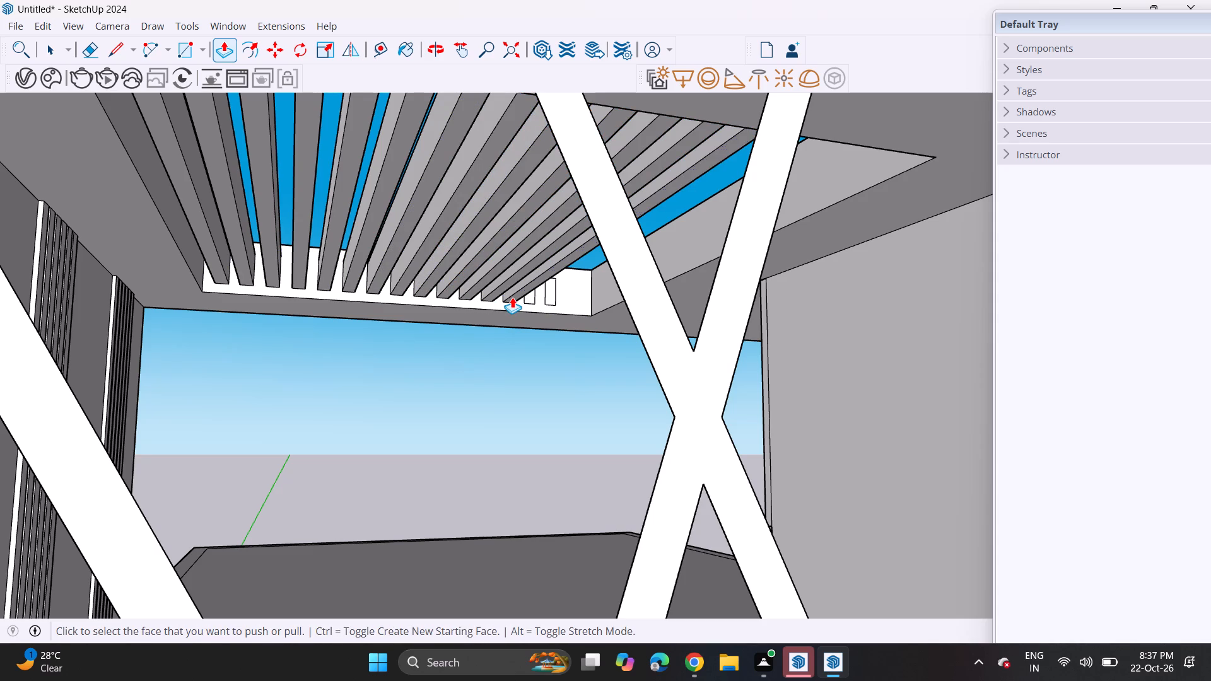
pyautogui.doubleClick(530, 294)
pyautogui.doubleClick(552, 298)
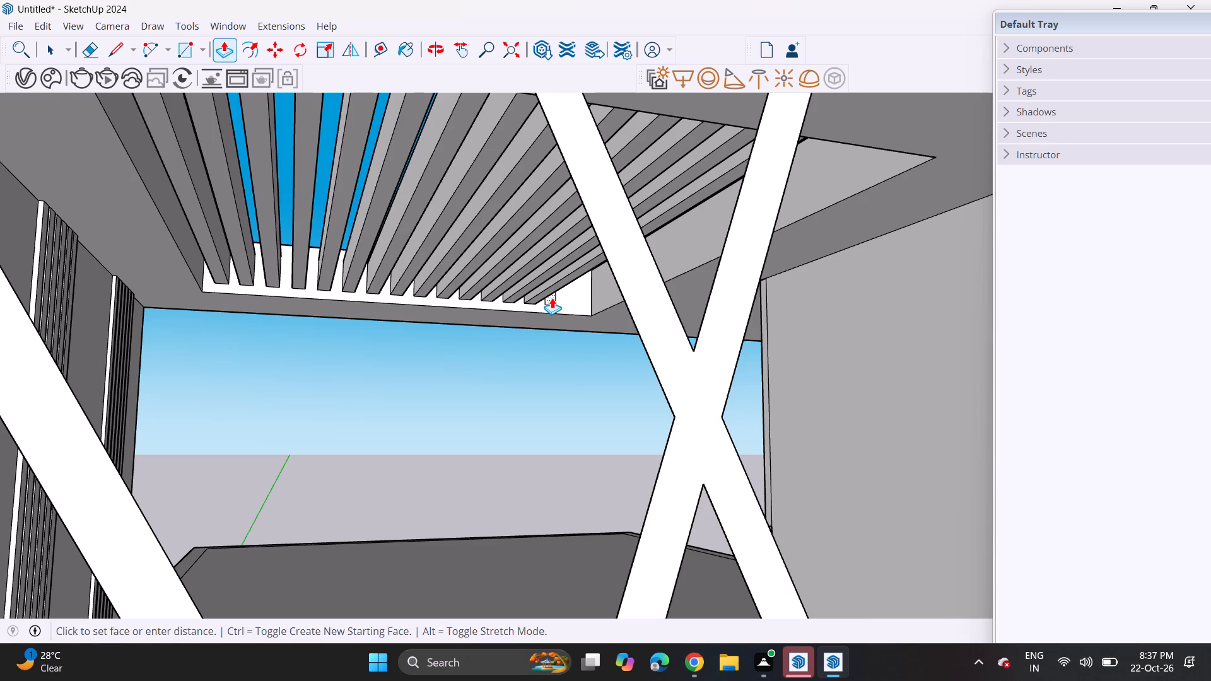
# Draw a tall three-sided line outline on the plain front wall beside the rooftop bay, closing against the wall's bay-side edge just below the roof band.
pyautogui.scroll(2, 549, 309)
pyautogui.moveTo(536, 309); pyautogui.dragTo(458, 281, button='middle')
pyautogui.scroll(-13, 440, 266)
pyautogui.moveTo(451, 333); pyautogui.dragTo(440, 333, button='middle')
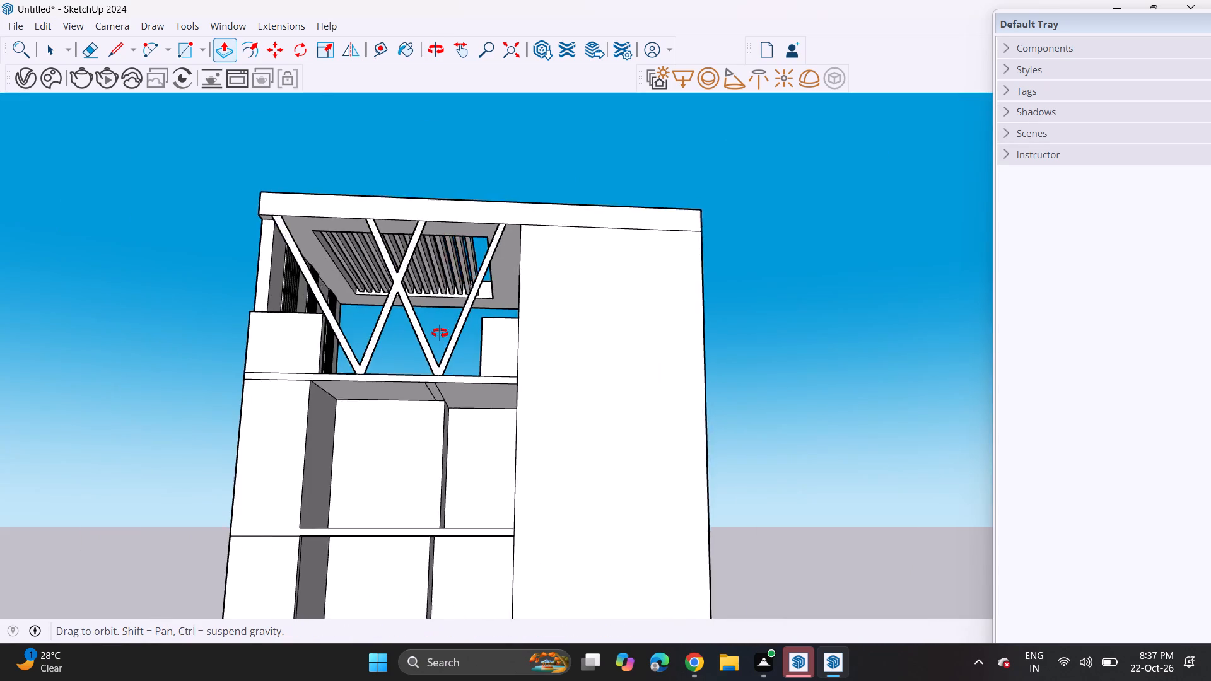
pyautogui.moveTo(440, 333); pyautogui.dragTo(404, 352, button='middle')
pyautogui.moveTo(347, 250); pyautogui.dragTo(337, 328, button='middle')
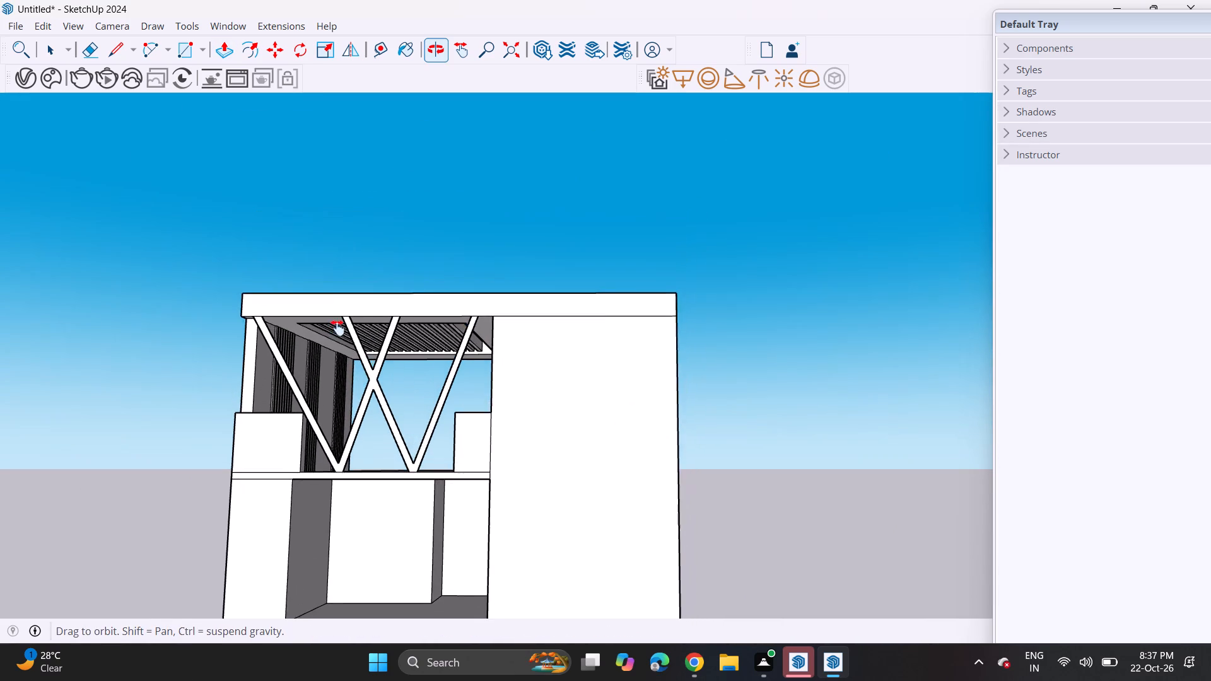
pyautogui.moveTo(337, 328); pyautogui.dragTo(336, 333, button='middle')
pyautogui.moveTo(341, 264); pyautogui.dragTo(407, 293, button='middle')
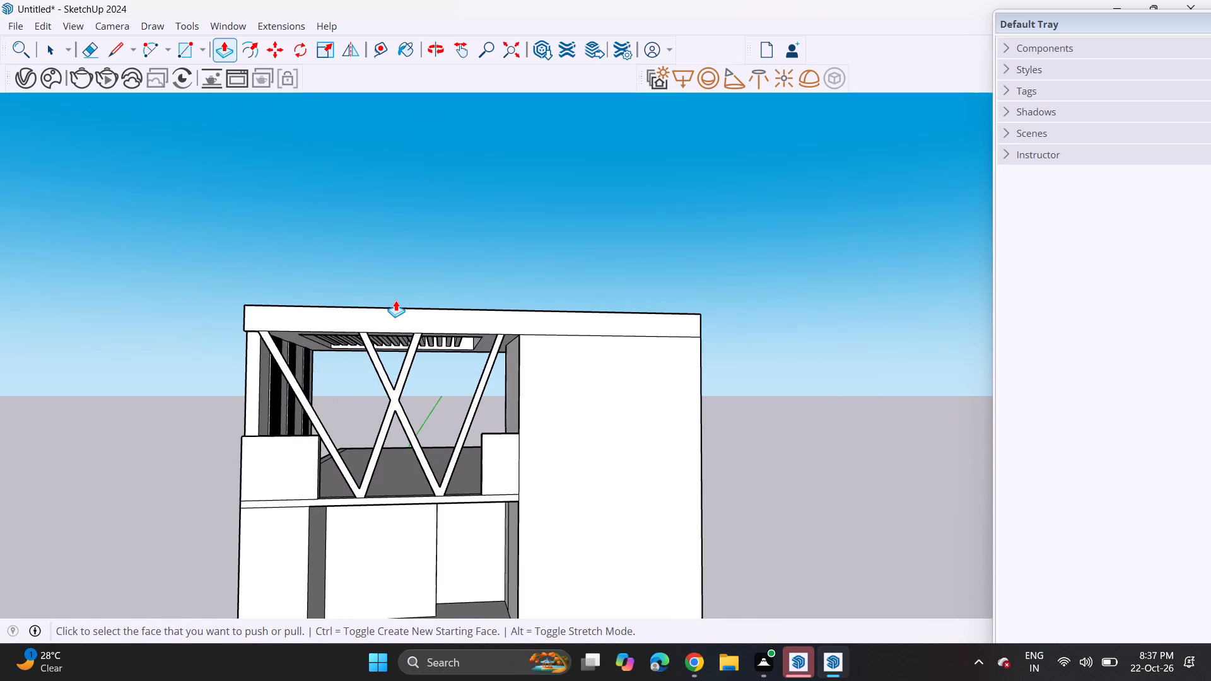
pyautogui.click(122, 50)
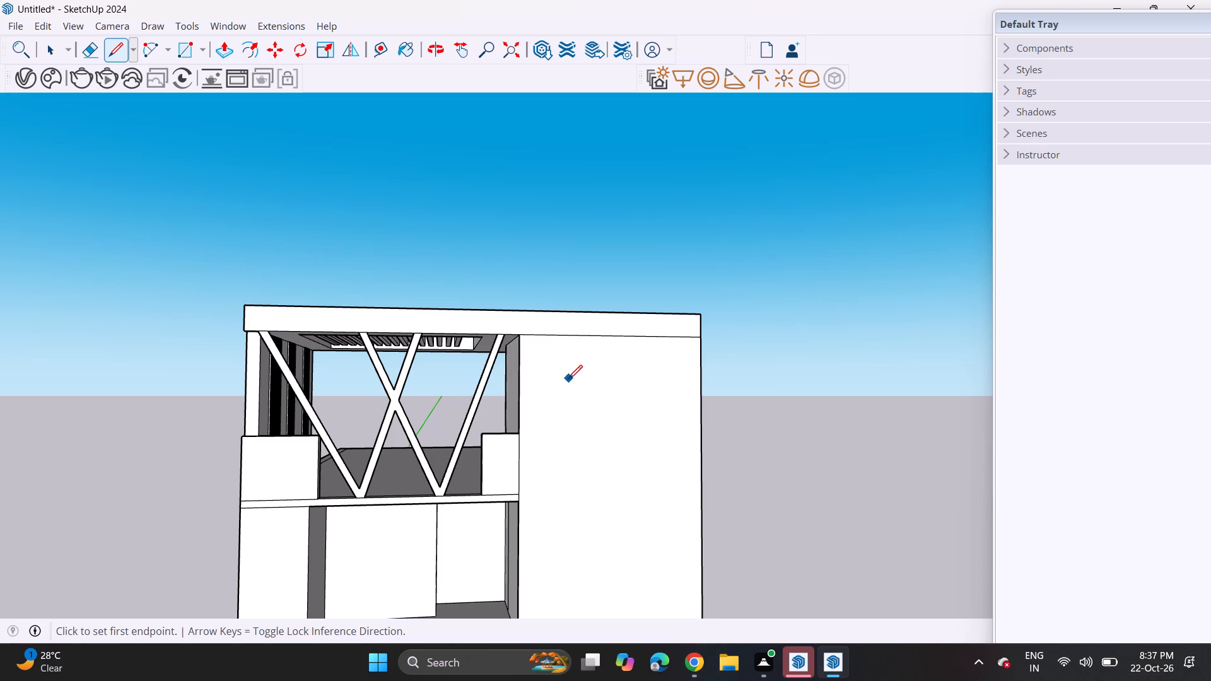
pyautogui.moveTo(563, 373); pyautogui.dragTo(508, 371, button='middle')
pyautogui.scroll(5, 517, 363)
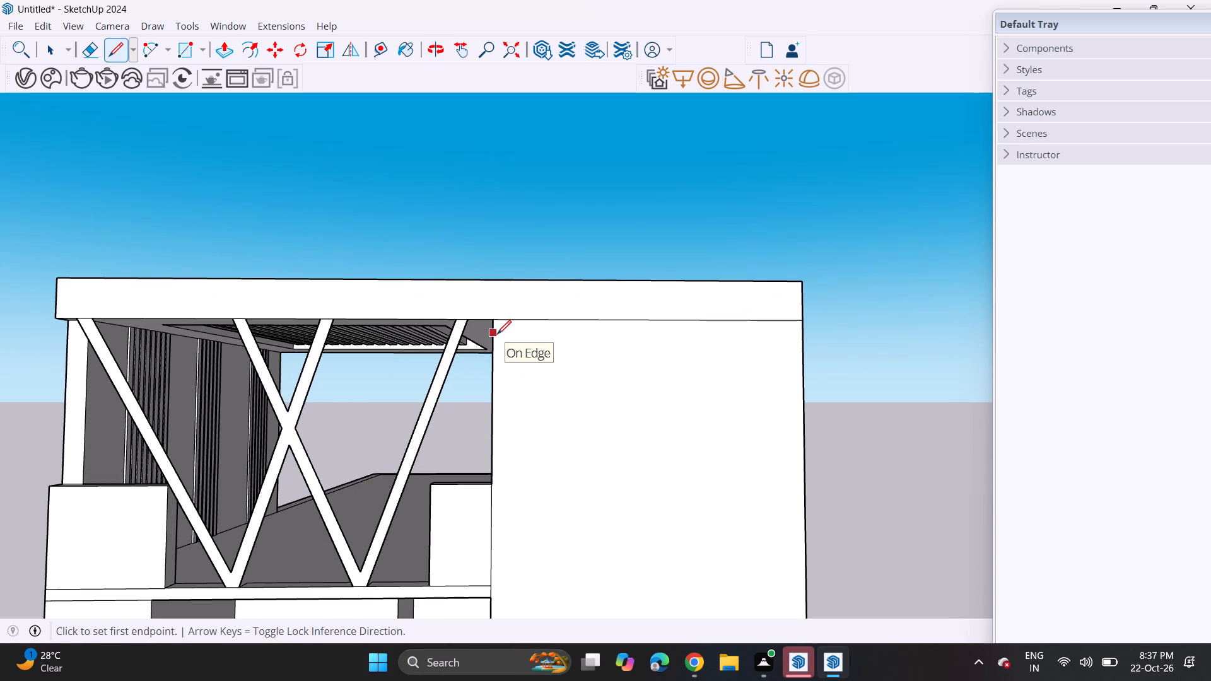
pyautogui.click(494, 335)
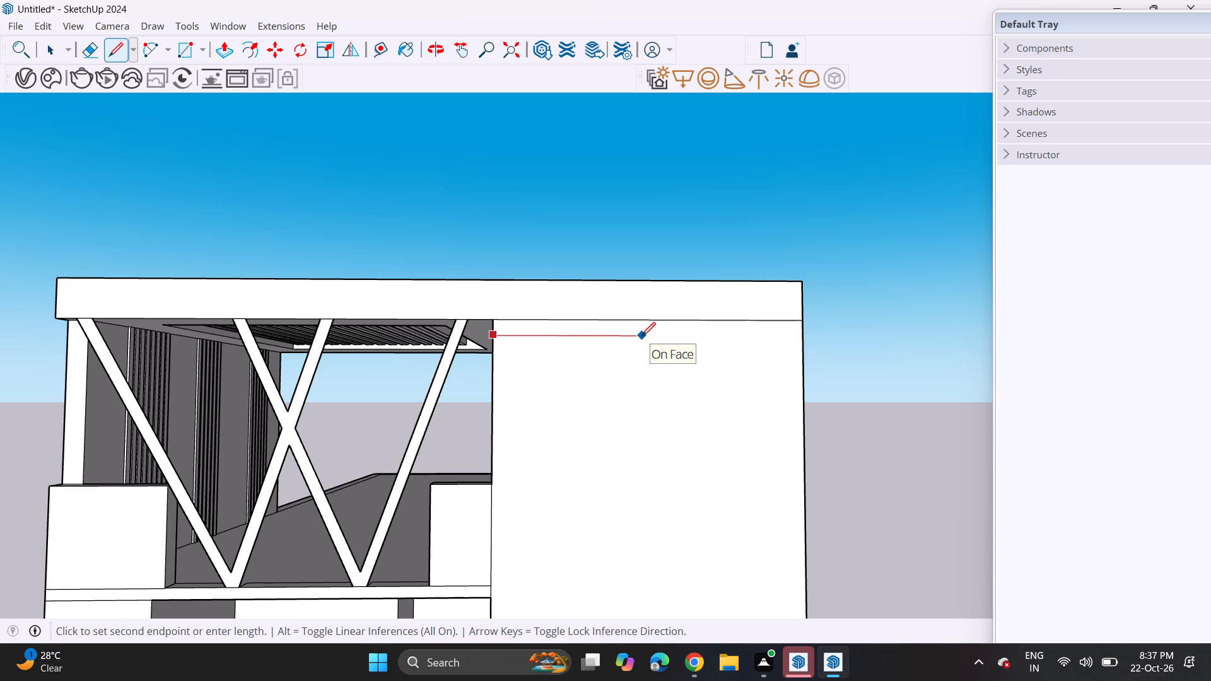
pyautogui.click(643, 336)
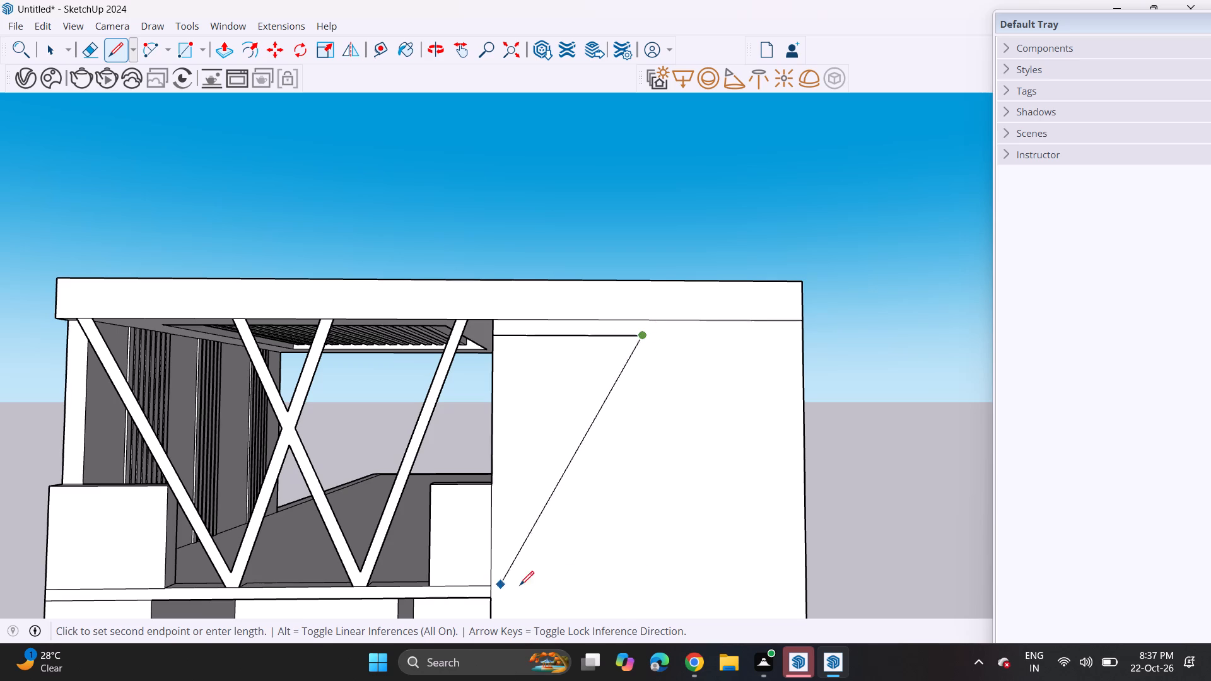
pyautogui.click(635, 583)
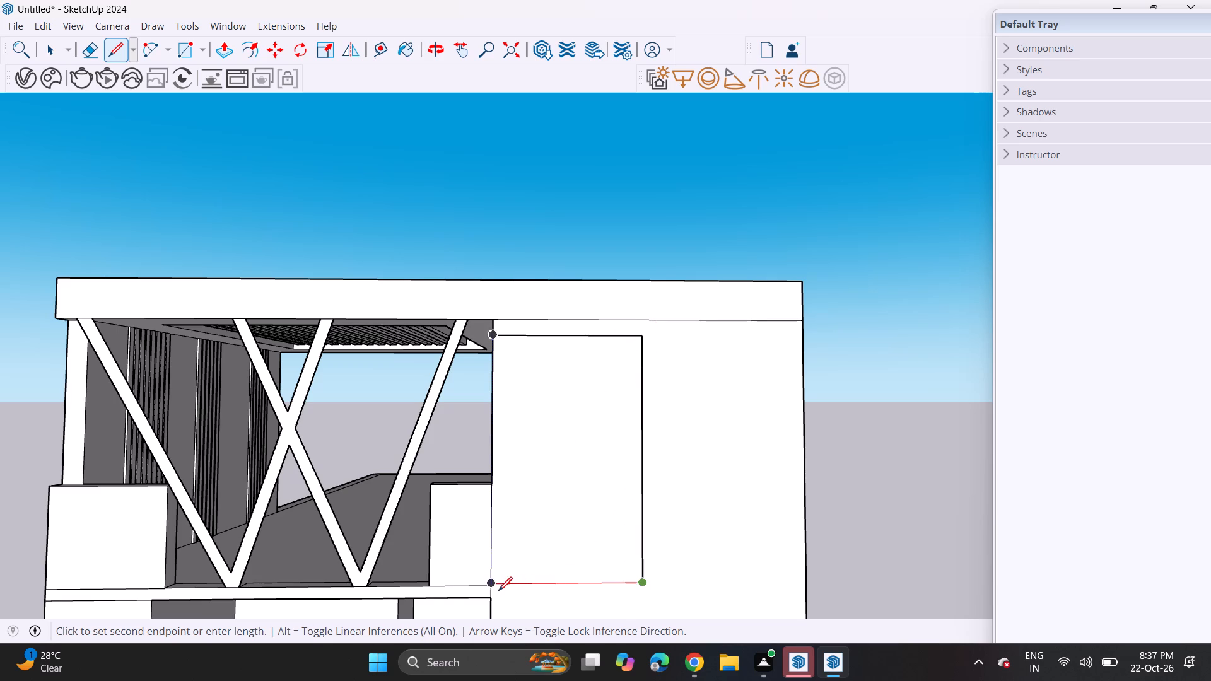
pyautogui.click(496, 583)
# Draw an outer border line slightly below and beside the tall outline, running from the wall's bay-side edge up to the roof band.
pyautogui.click(491, 601)
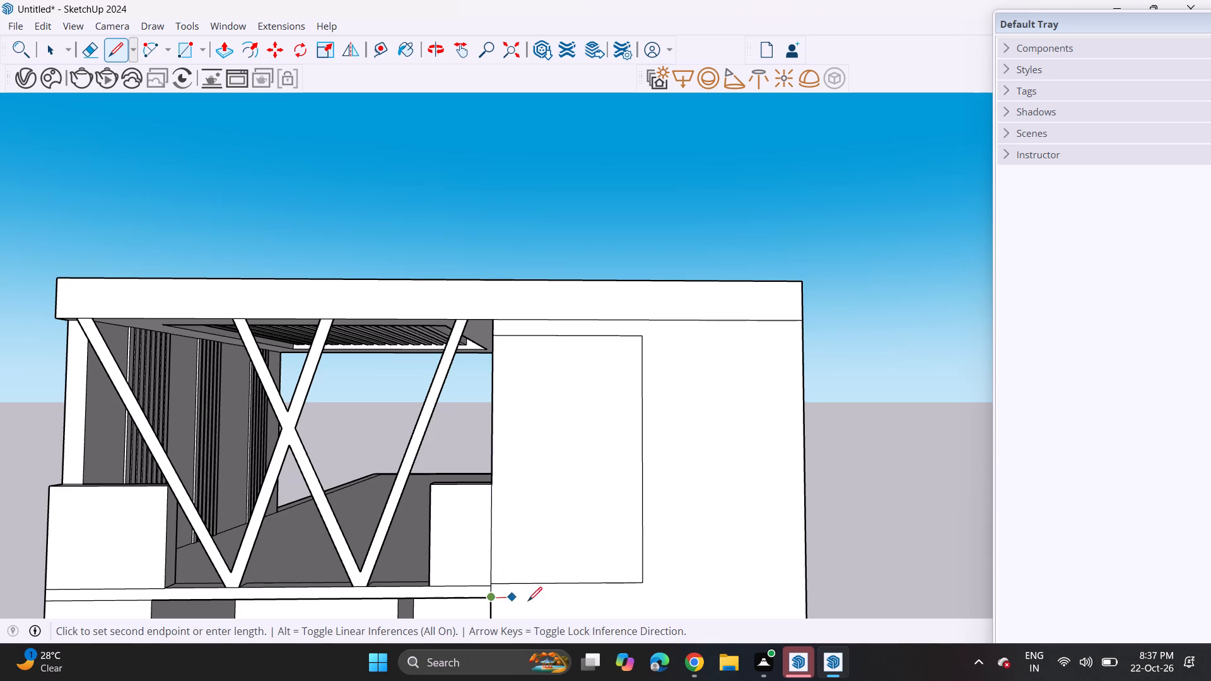
pyautogui.click(655, 600)
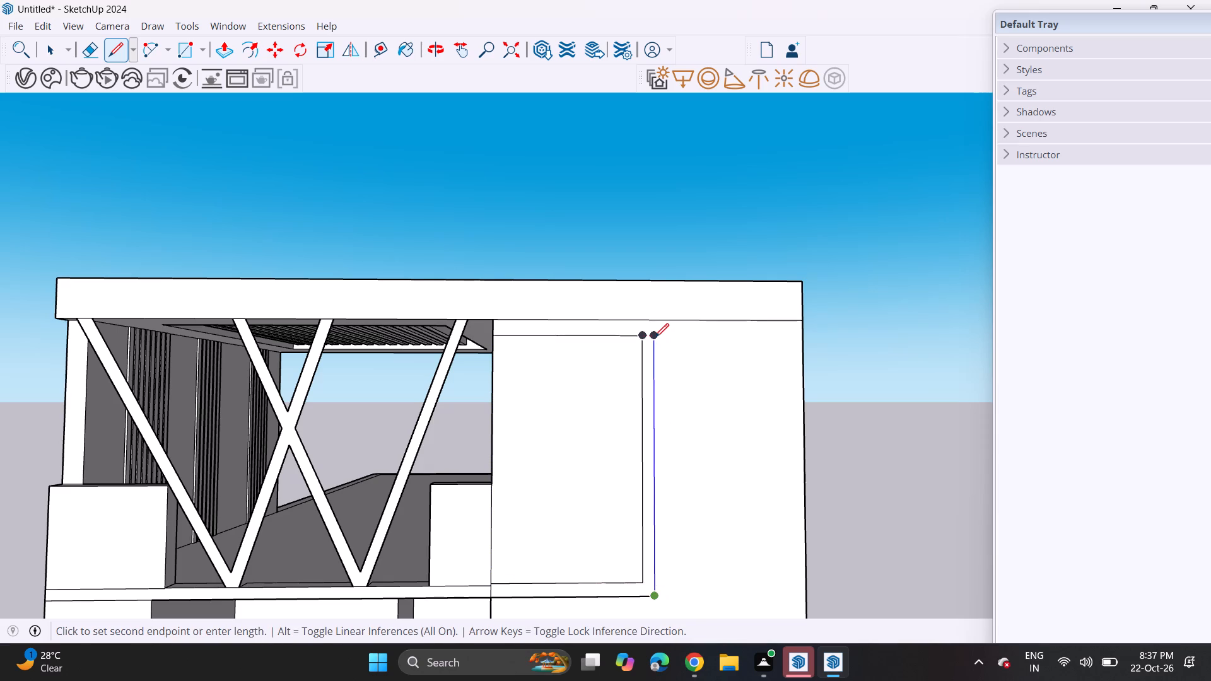
pyautogui.click(652, 318)
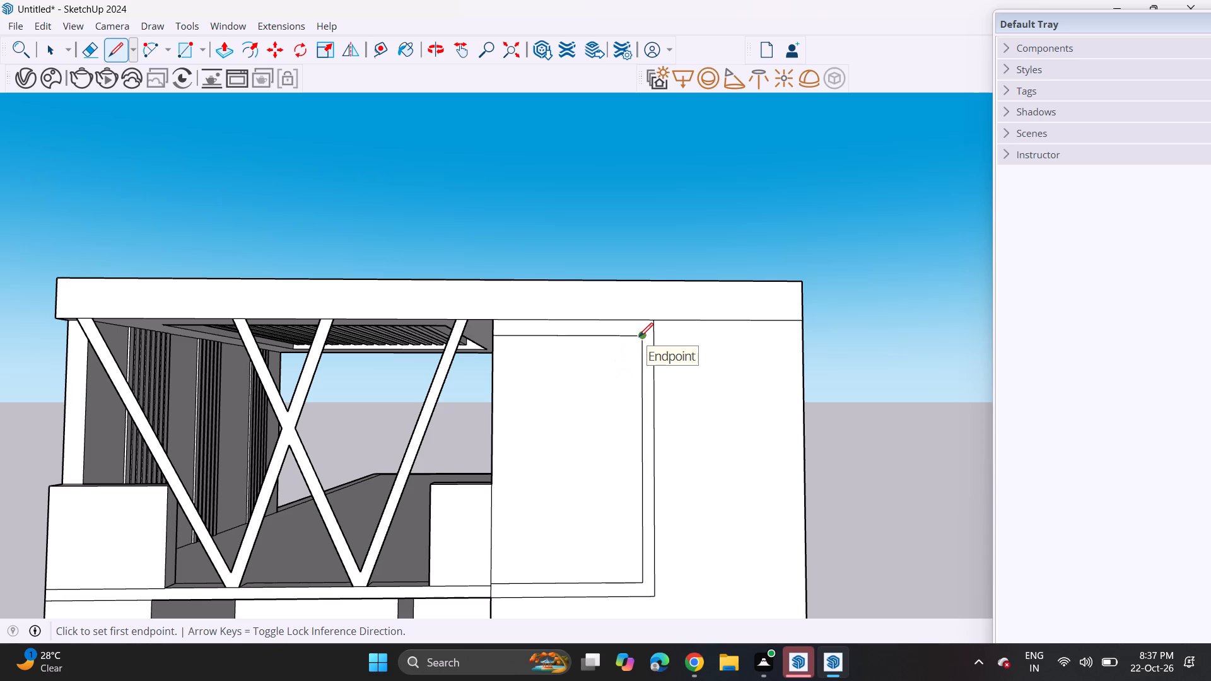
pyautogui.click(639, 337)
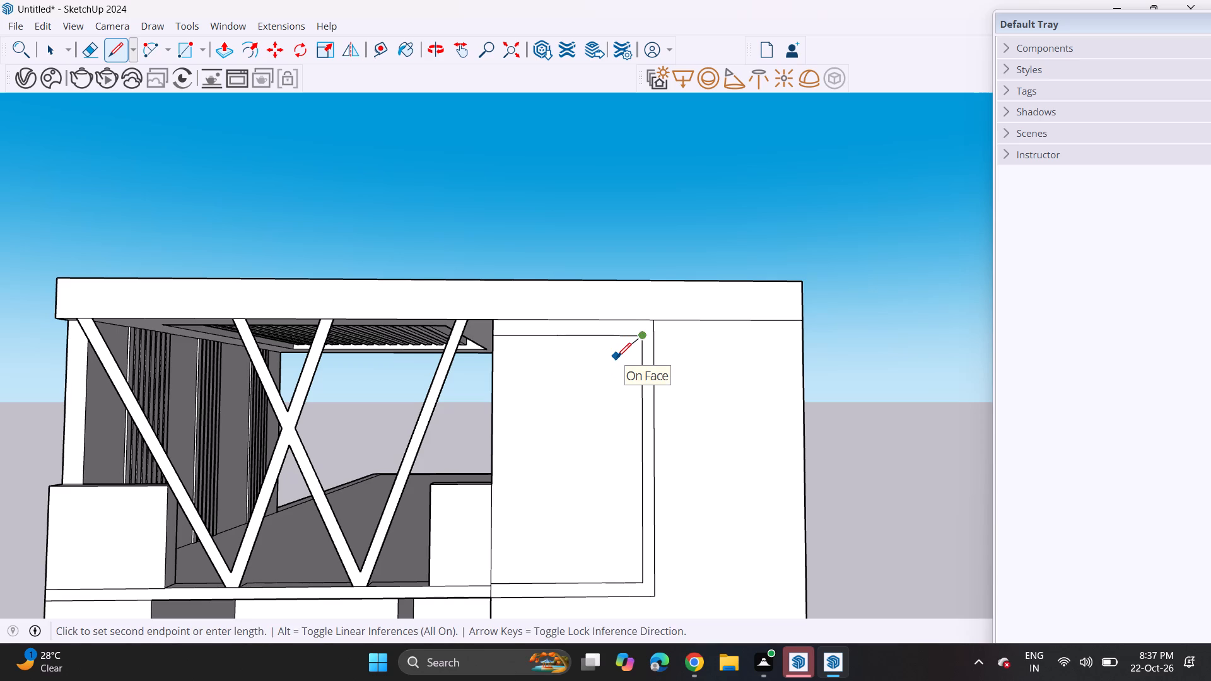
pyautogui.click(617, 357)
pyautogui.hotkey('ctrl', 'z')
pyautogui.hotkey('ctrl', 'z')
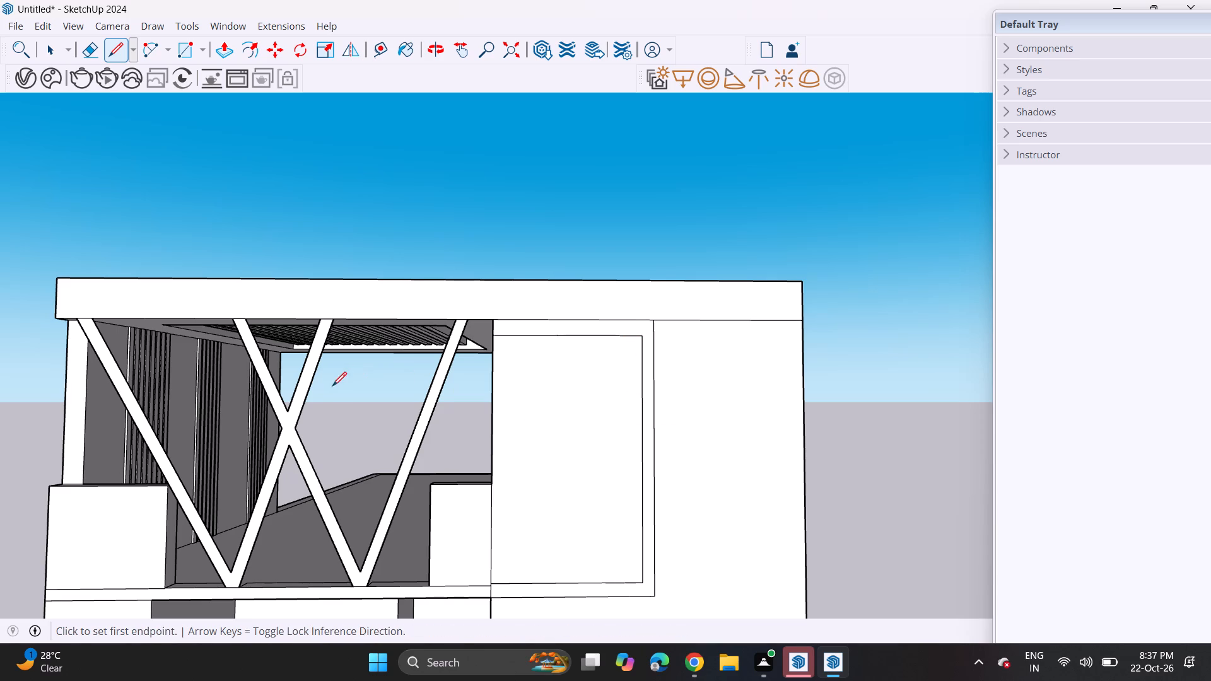
# Push the tall inner panel on the front wall beside the rooftop bay inward about 7 1/4" as a recess.
pyautogui.moveTo(338, 399); pyautogui.dragTo(446, 391, button='middle')
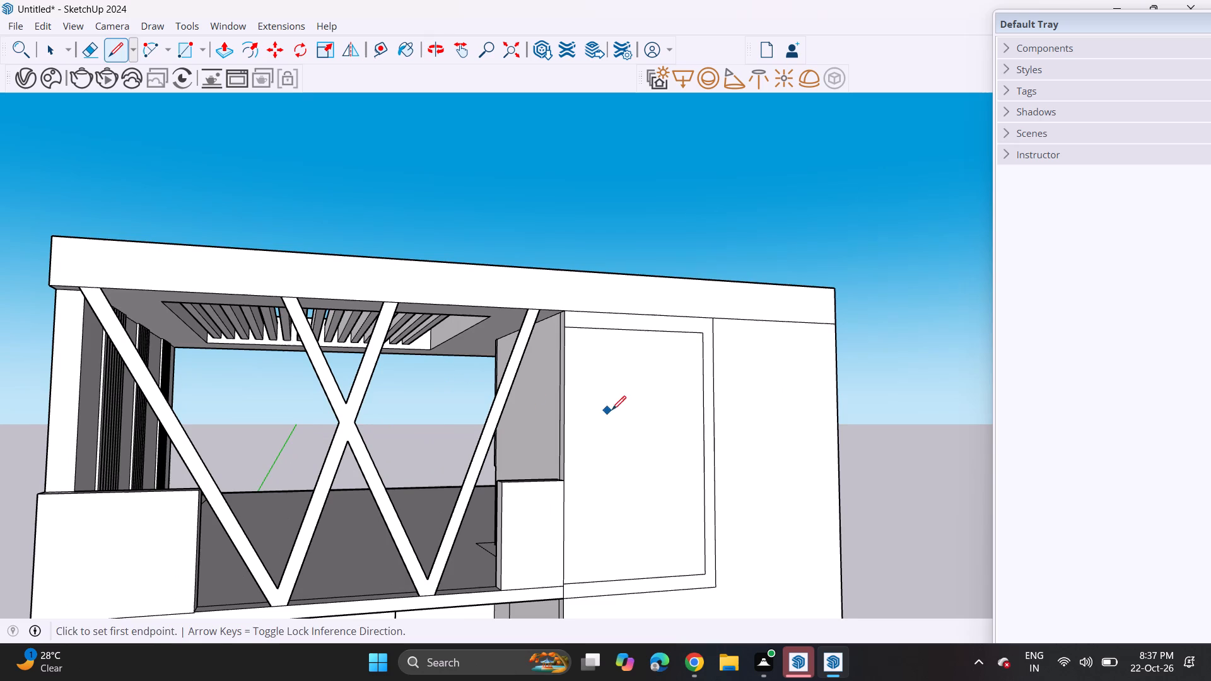
pyautogui.moveTo(600, 407); pyautogui.dragTo(561, 437, button='middle')
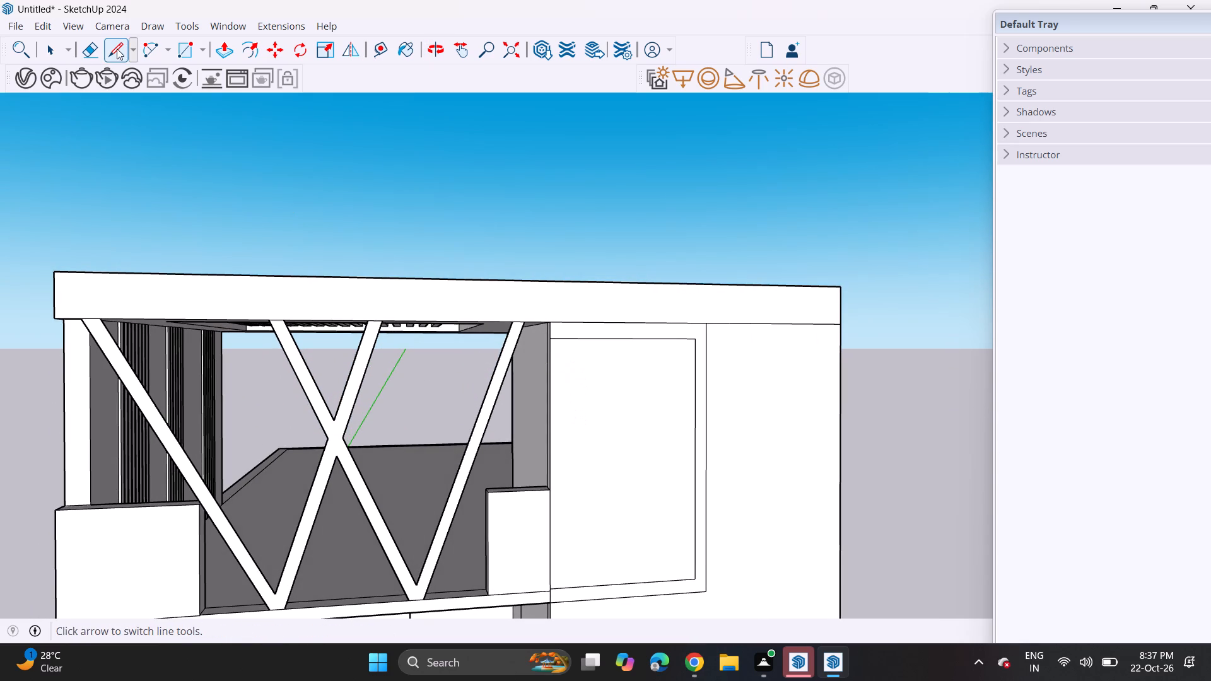
pyautogui.click(224, 52)
pyautogui.moveTo(584, 376); pyautogui.dragTo(595, 426, button='middle')
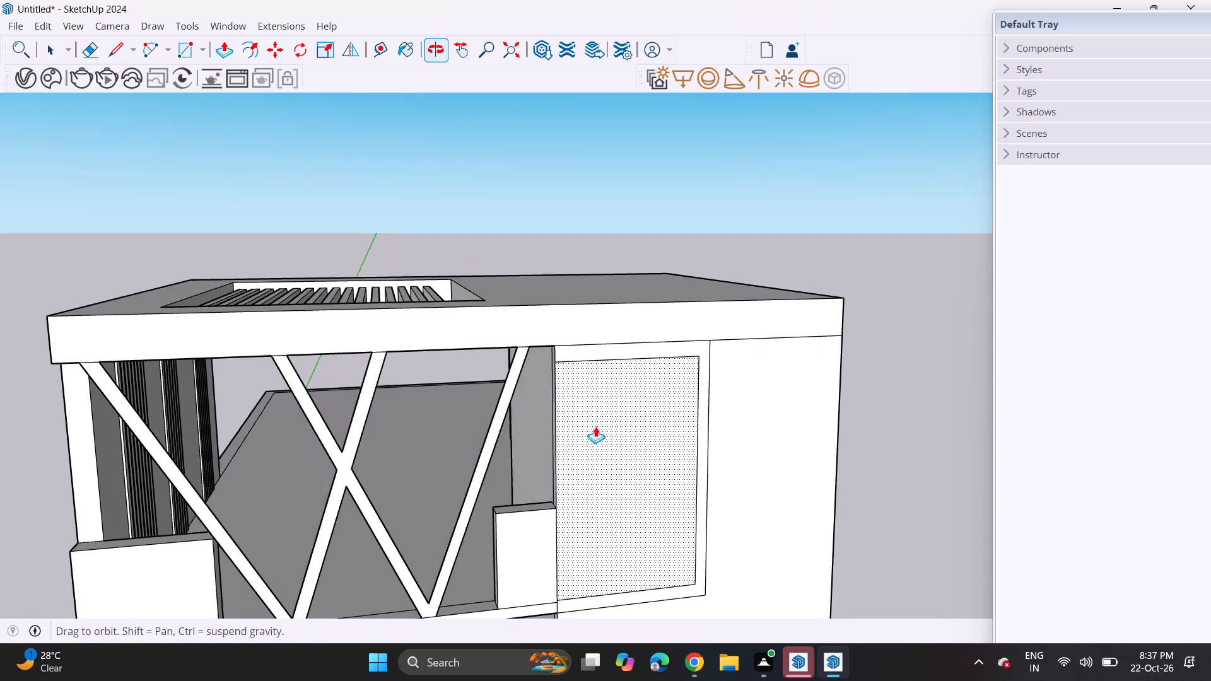
pyautogui.moveTo(595, 426); pyautogui.dragTo(594, 426, button='middle')
pyautogui.click(597, 517)
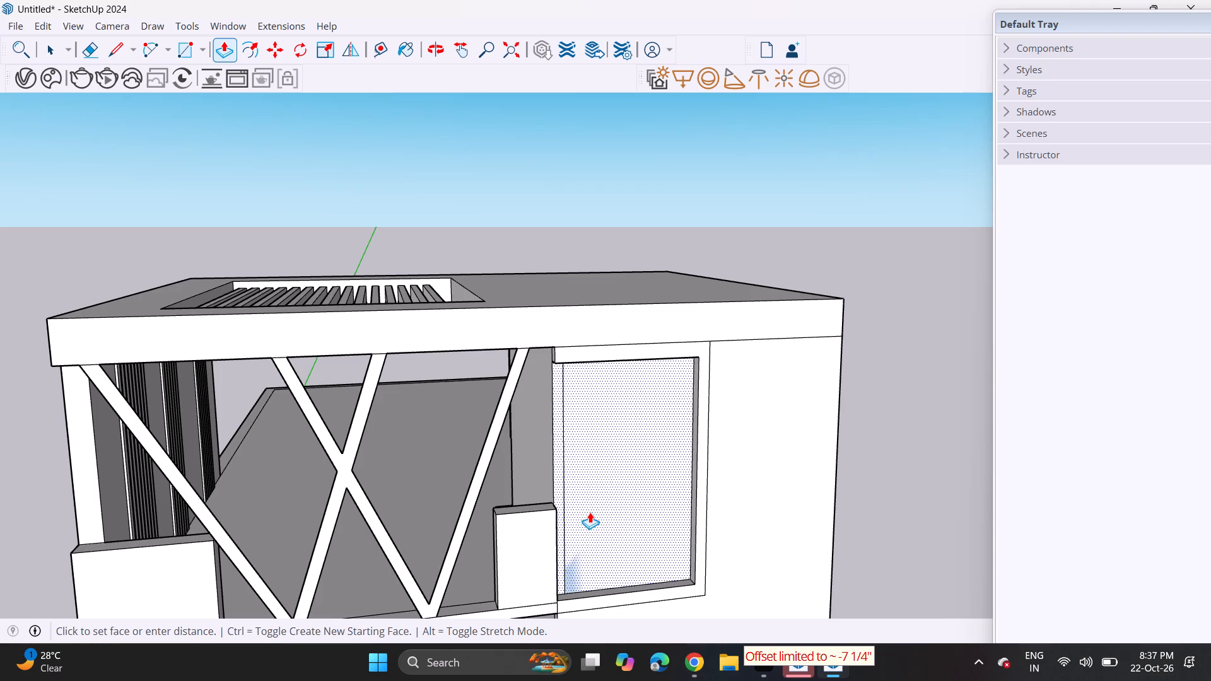
pyautogui.click(590, 512)
# Erase the leftover vertical edge on the recessed panel beside its bay-side end.
pyautogui.scroll(3, 615, 471)
pyautogui.click(615, 471)
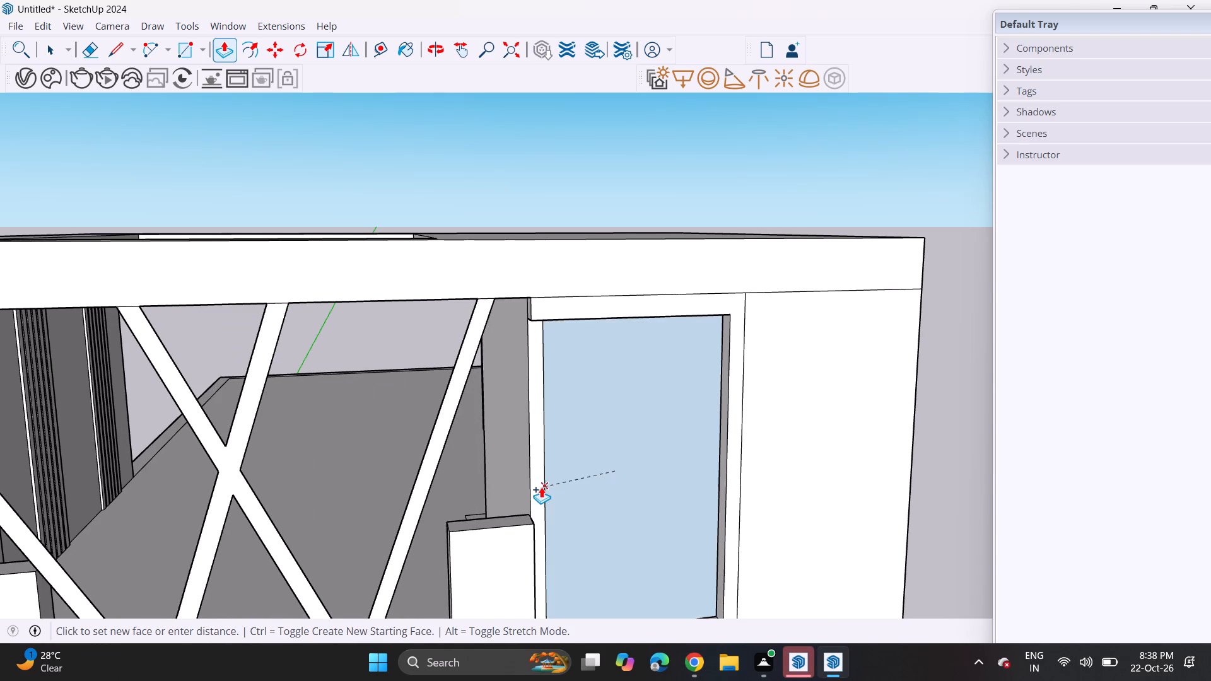
pyautogui.click(562, 491)
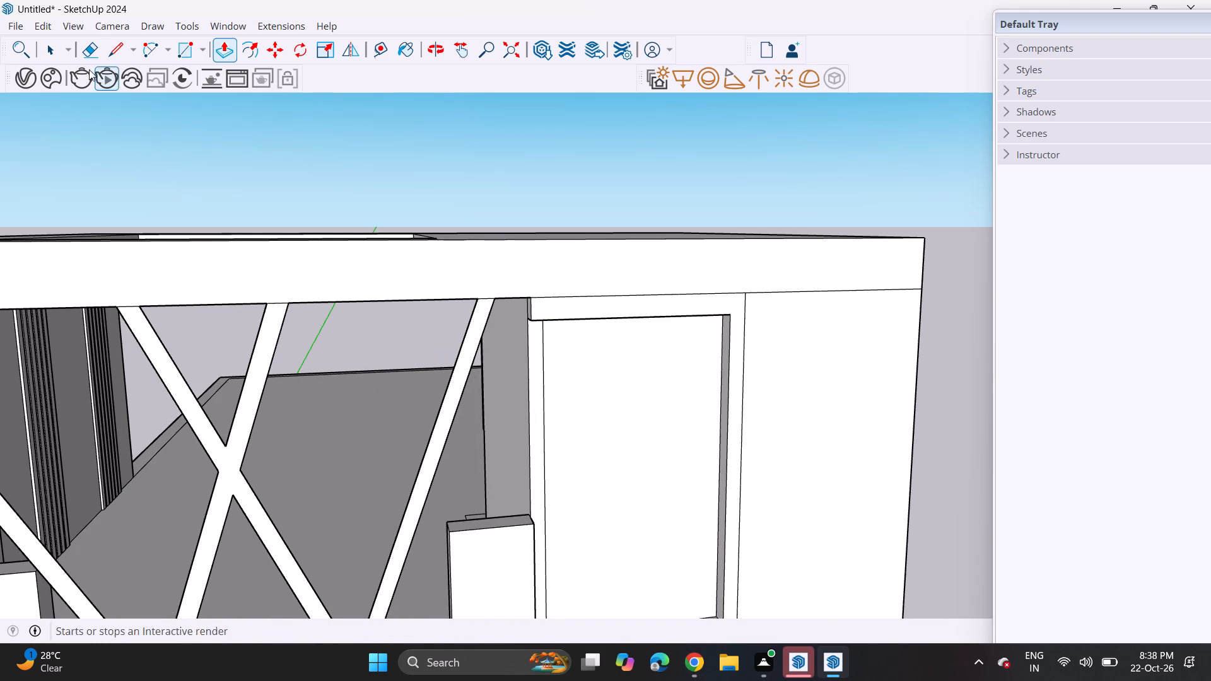
pyautogui.click(83, 51)
pyautogui.click(545, 438)
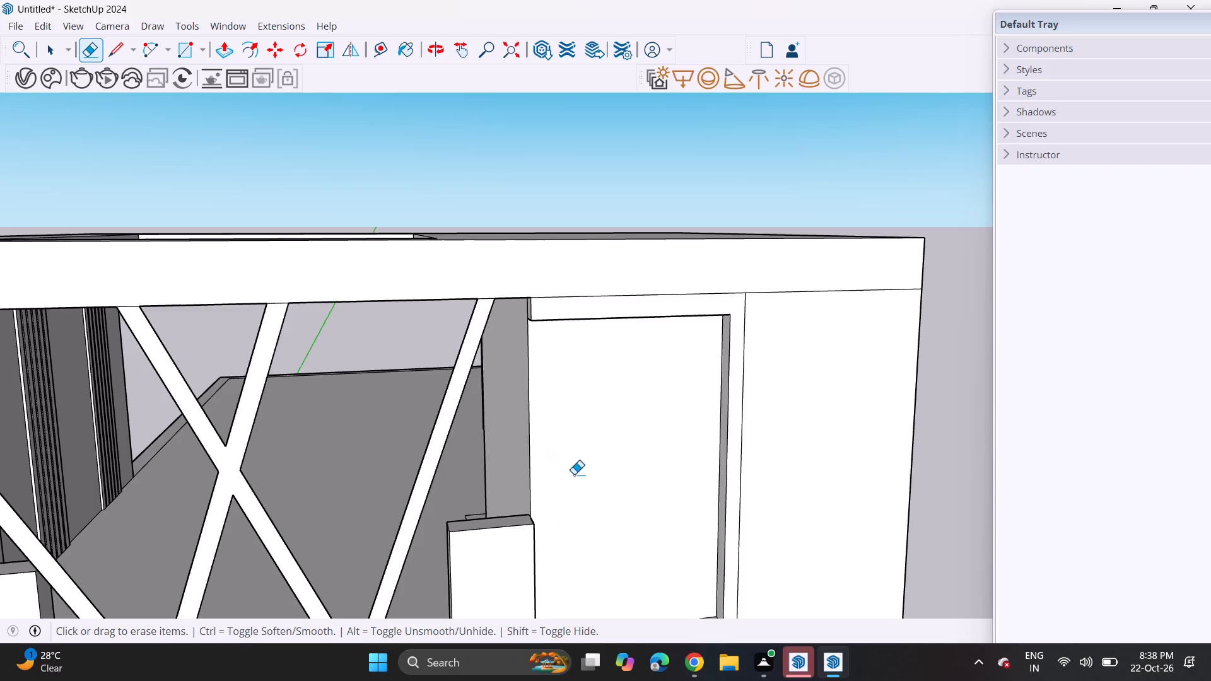
# Draw a tall narrow rectangle on the recessed panel, spanning its full height near the end farthest from the bay.
pyautogui.moveTo(552, 451); pyautogui.dragTo(563, 375, button='middle')
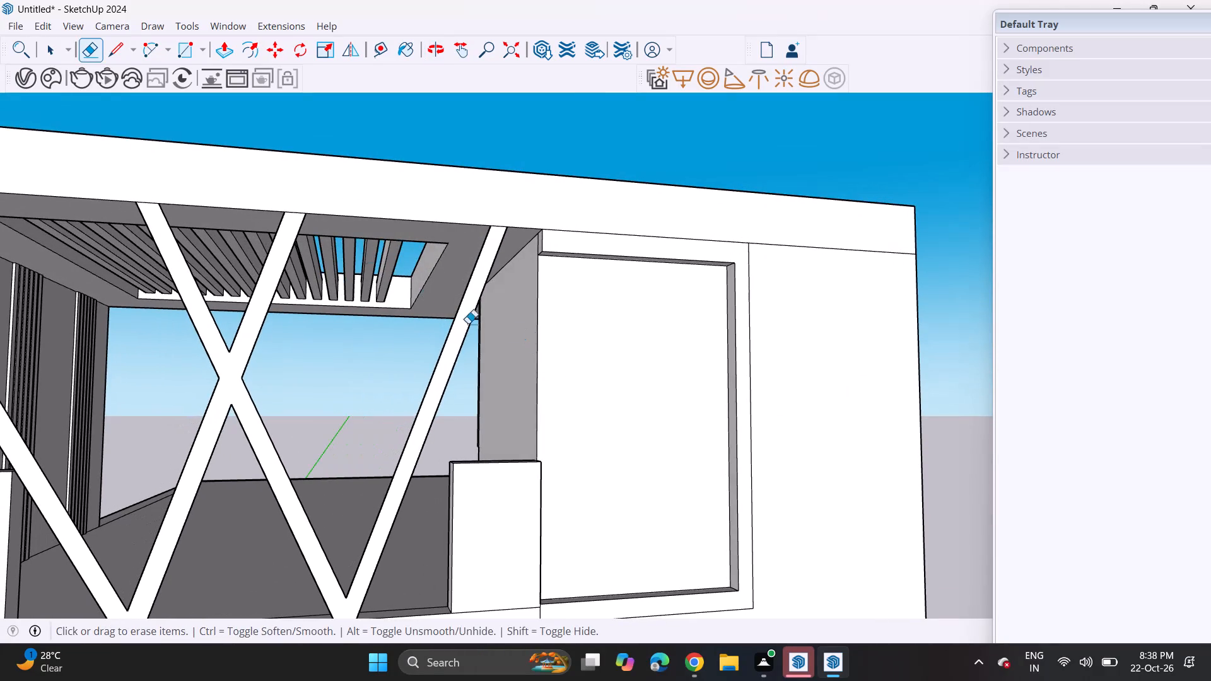
pyautogui.click(184, 44)
pyautogui.scroll(1, 565, 445)
pyautogui.moveTo(565, 445); pyautogui.dragTo(474, 509, button='middle')
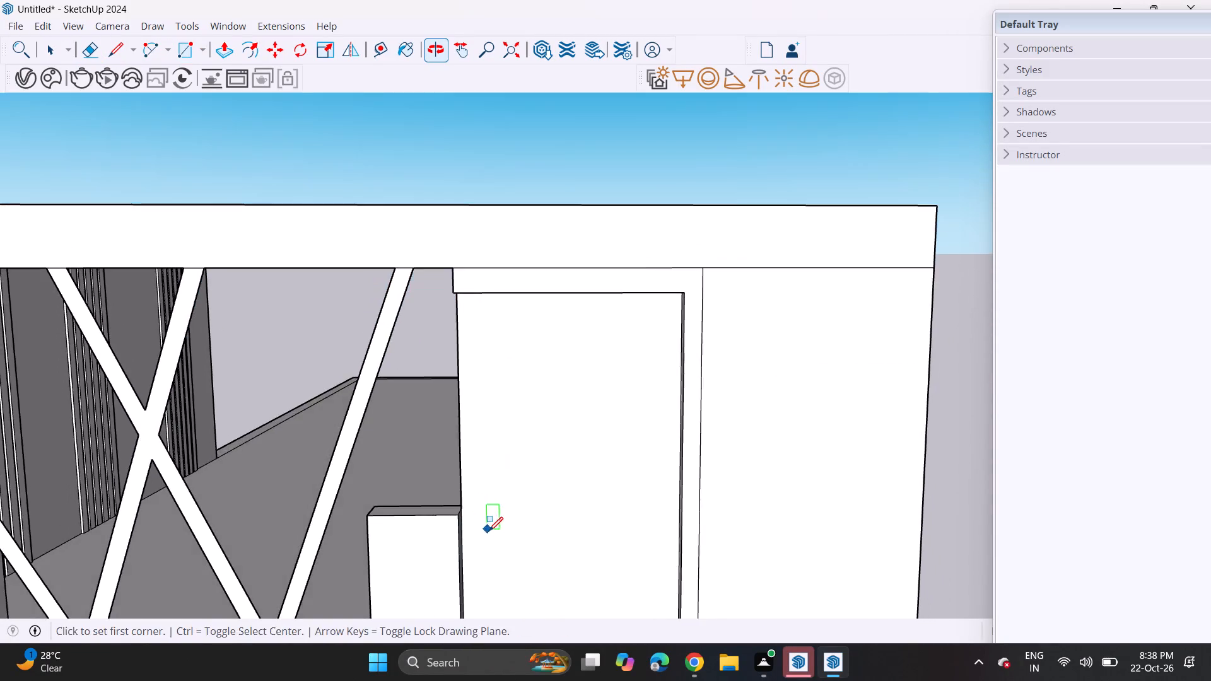
pyautogui.scroll(1, 489, 531)
pyautogui.keyDown('shift'); pyautogui.moveTo(476, 513); pyautogui.dragTo(334, 303, button='middle'); pyautogui.keyUp('shift')
pyautogui.moveTo(366, 322); pyautogui.dragTo(401, 364, button='middle')
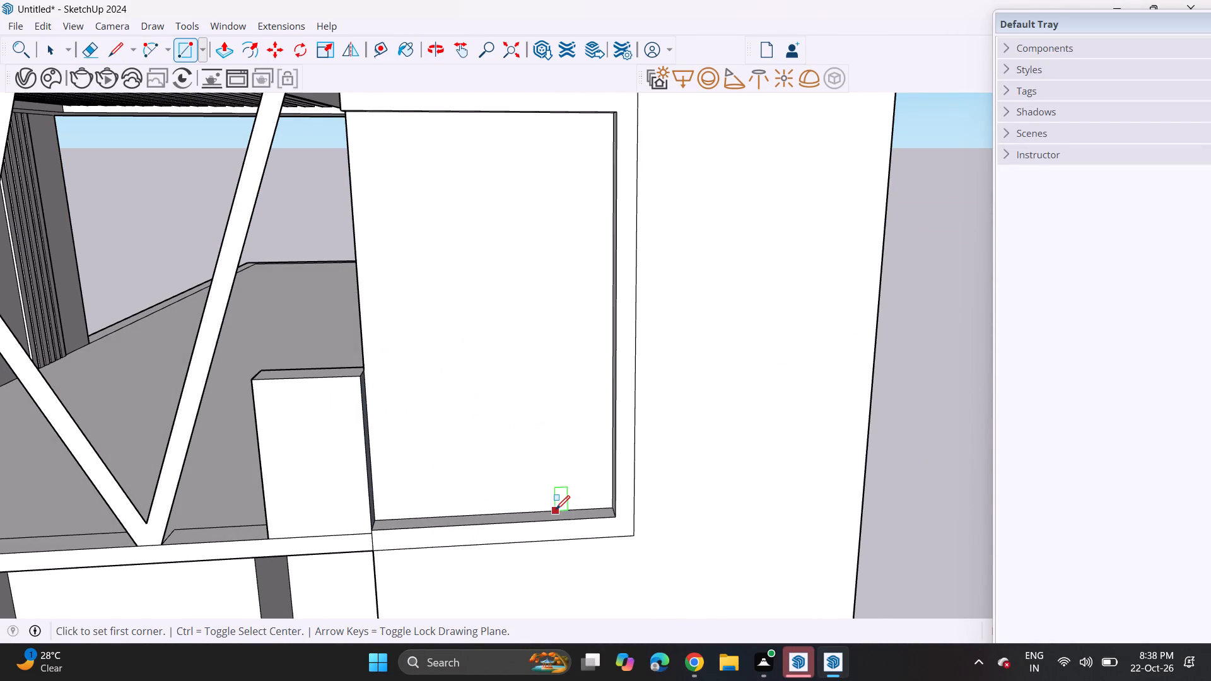
pyautogui.click(573, 508)
pyautogui.keyDown('shift'); pyautogui.moveTo(525, 350); pyautogui.dragTo(529, 422, button='middle'); pyautogui.keyUp('shift')
pyautogui.moveTo(536, 383); pyautogui.dragTo(551, 288, button='middle')
pyautogui.moveTo(551, 155); pyautogui.dragTo(538, 242, button='middle')
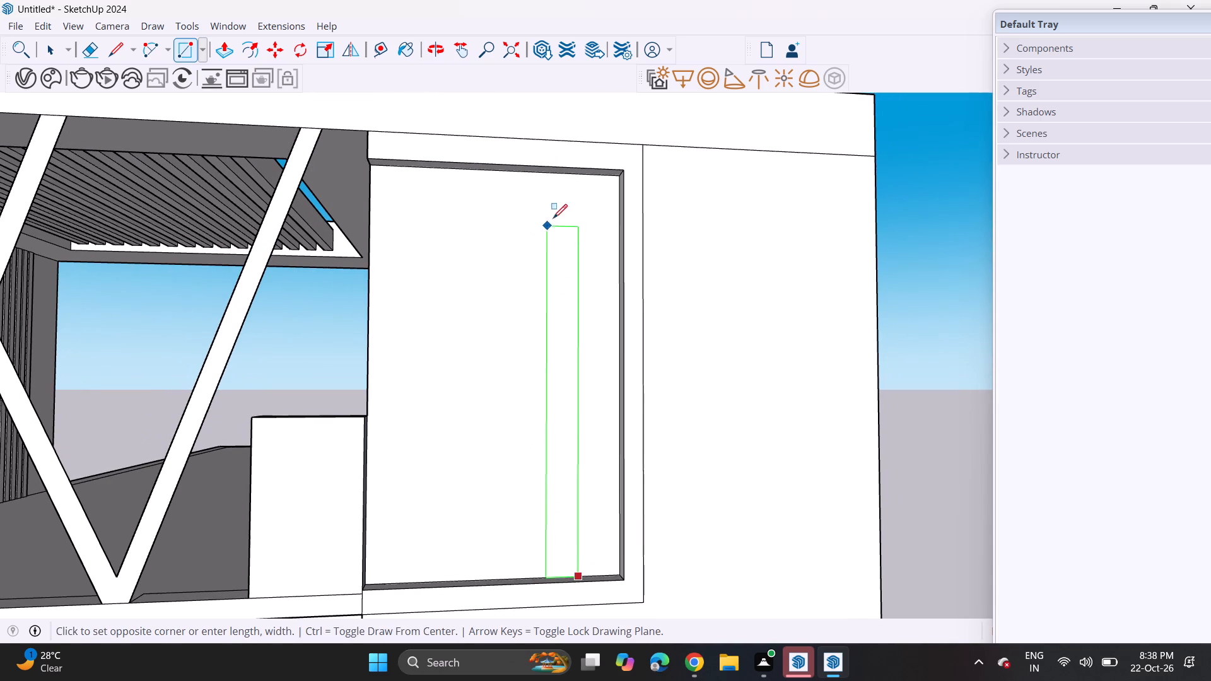
pyautogui.click(561, 173)
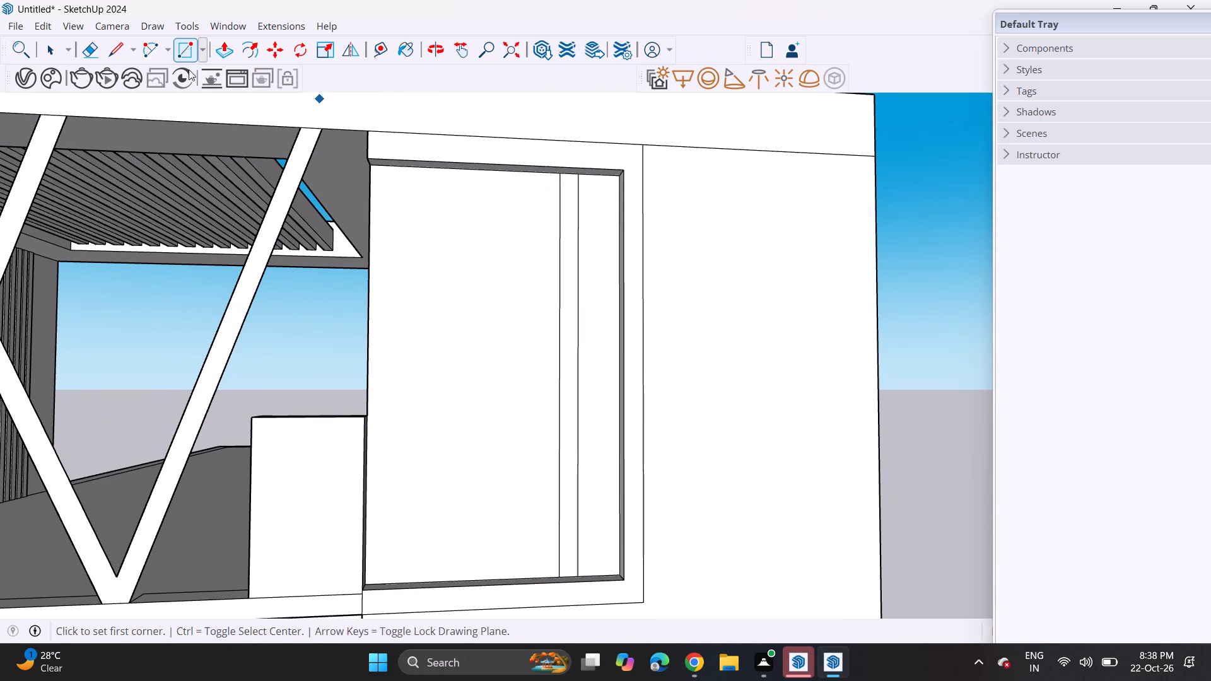
# Draw a diagonal line across the recess's top face from its front outer corner to the narrow rectangle's nearest top corner.
pyautogui.click(124, 45)
pyautogui.click(623, 174)
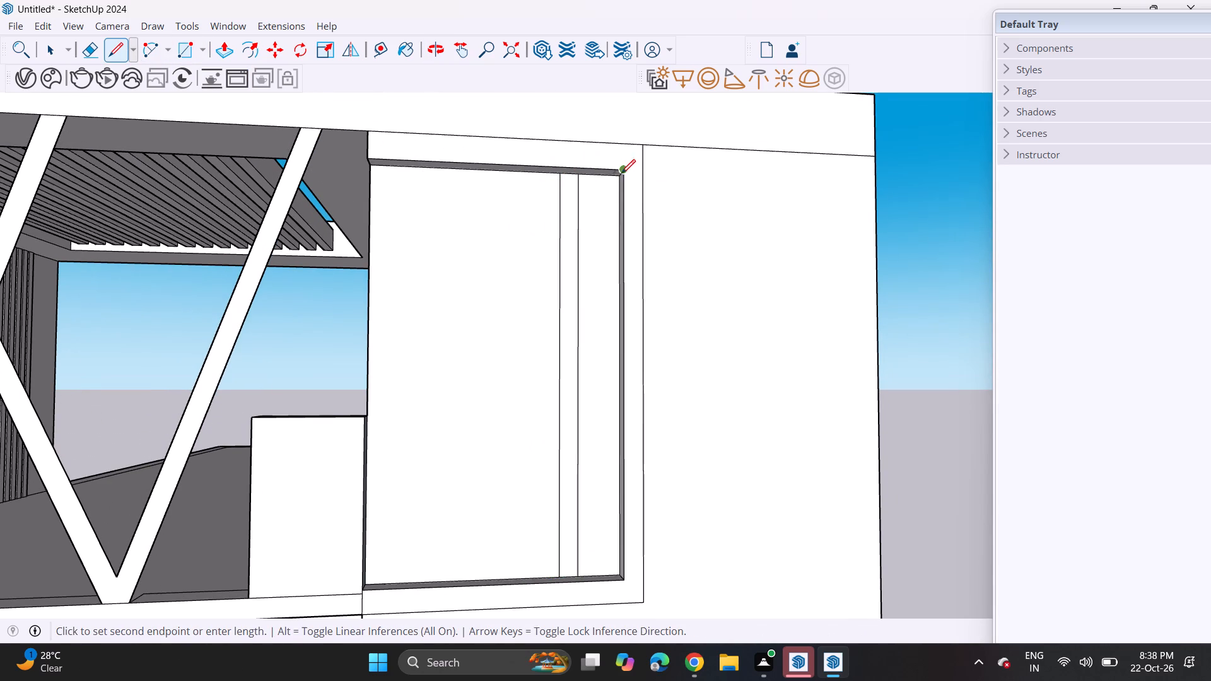
pyautogui.click(578, 177)
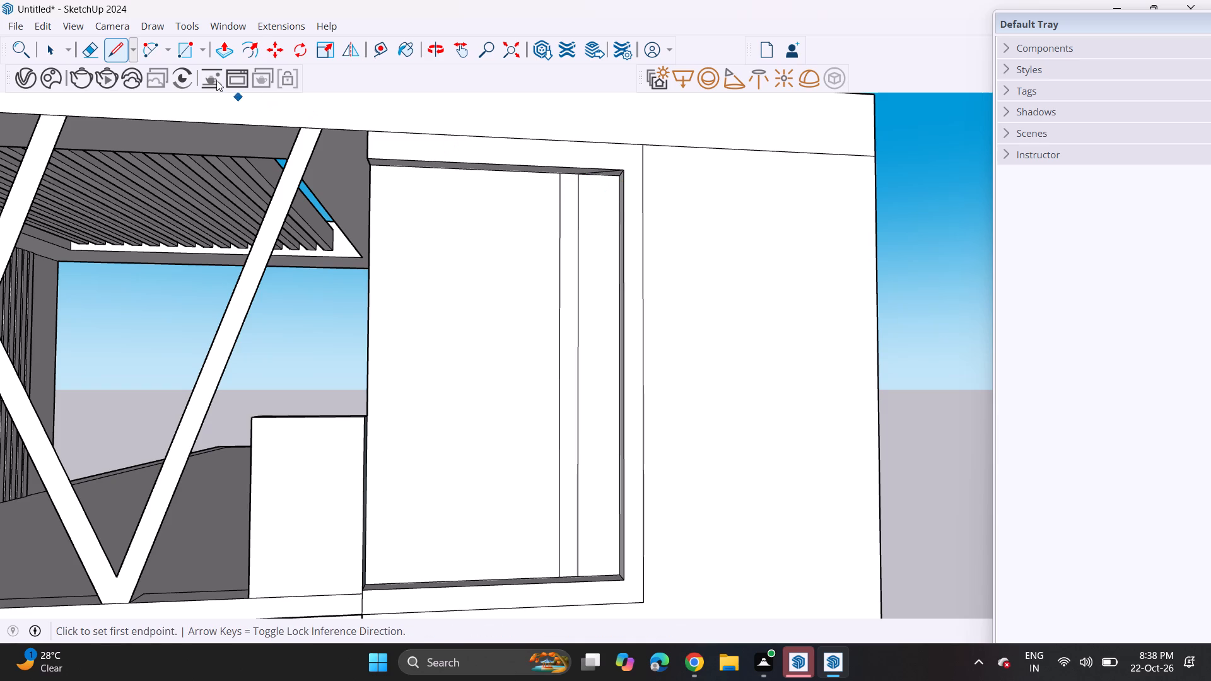
# Extrude the triangle cut off by the diagonal down to the recess's bottom face, forming a slanted side.
pyautogui.click(232, 45)
pyautogui.scroll(1, 535, 178)
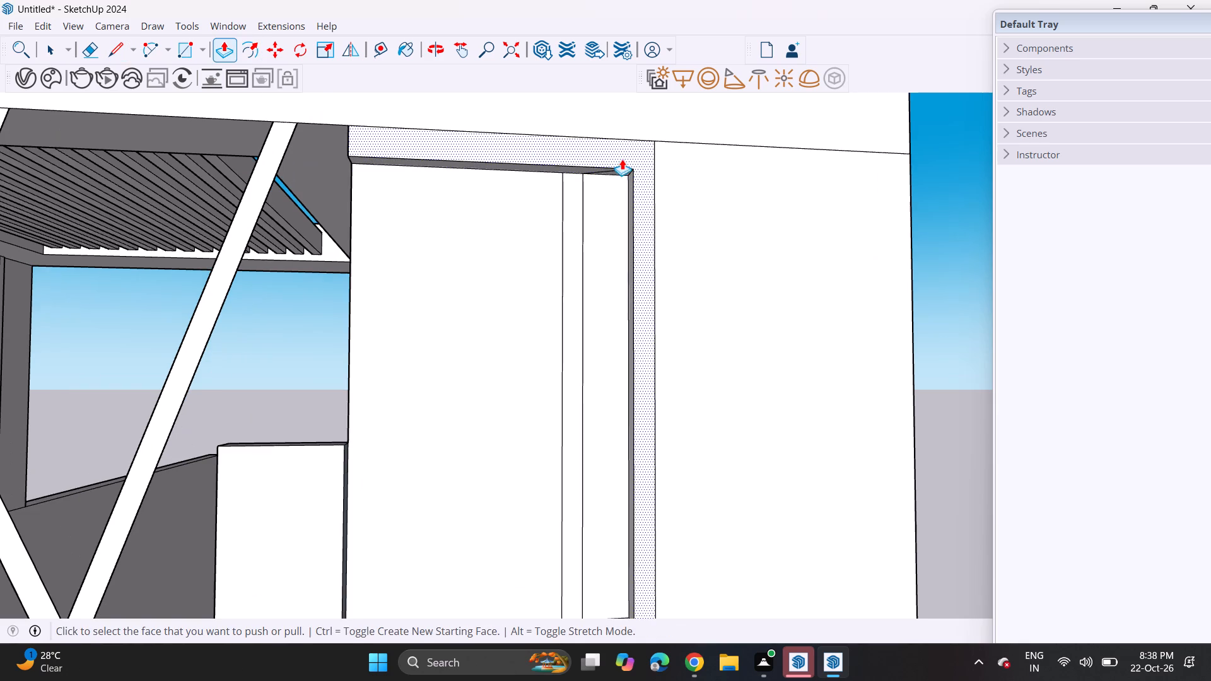
pyautogui.scroll(3, 628, 161)
pyautogui.click(623, 175)
pyautogui.scroll(-6, 612, 287)
pyautogui.moveTo(609, 331); pyautogui.dragTo(586, 266, button='middle')
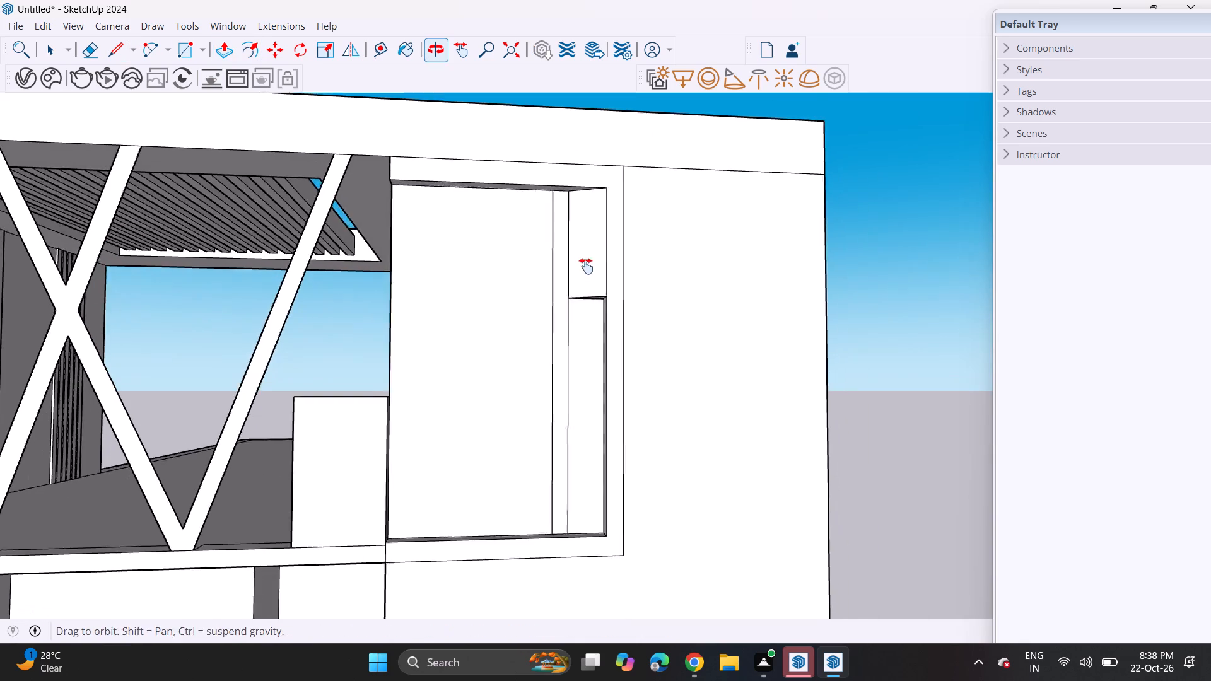
pyautogui.moveTo(586, 266); pyautogui.dragTo(582, 255, button='middle')
pyautogui.moveTo(582, 250); pyautogui.dragTo(609, 339, button='middle')
pyautogui.click(617, 568)
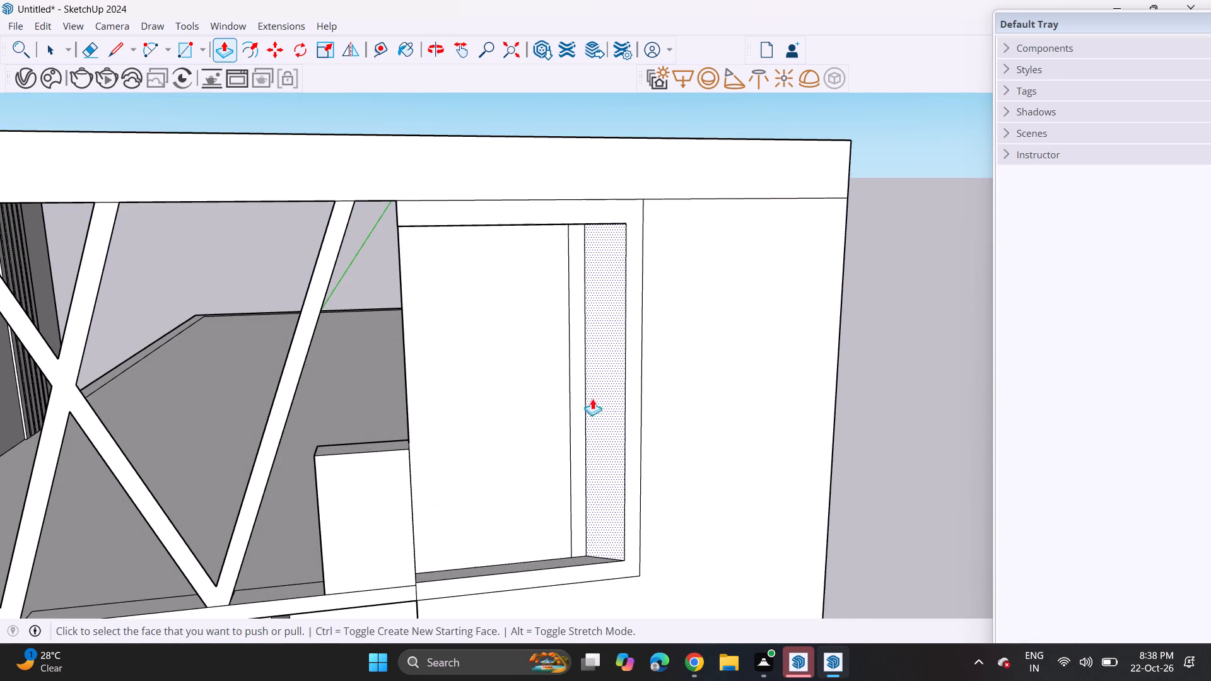
# Copy the tall narrow rectangle along the recessed panel towards the bay, leaving a small gap beside the original.
pyautogui.moveTo(584, 421); pyautogui.dragTo(542, 422, button='middle')
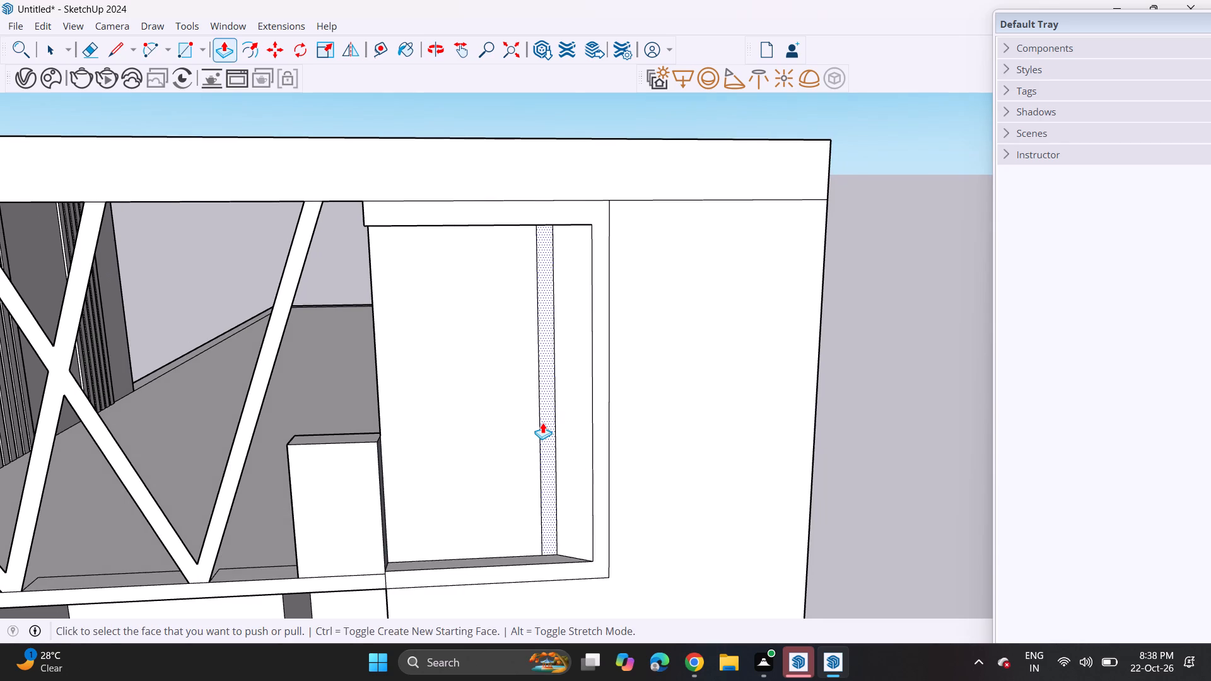
pyautogui.scroll(4, 542, 422)
pyautogui.press('space')
pyautogui.doubleClick(547, 428)
pyautogui.scroll(-5, 546, 428)
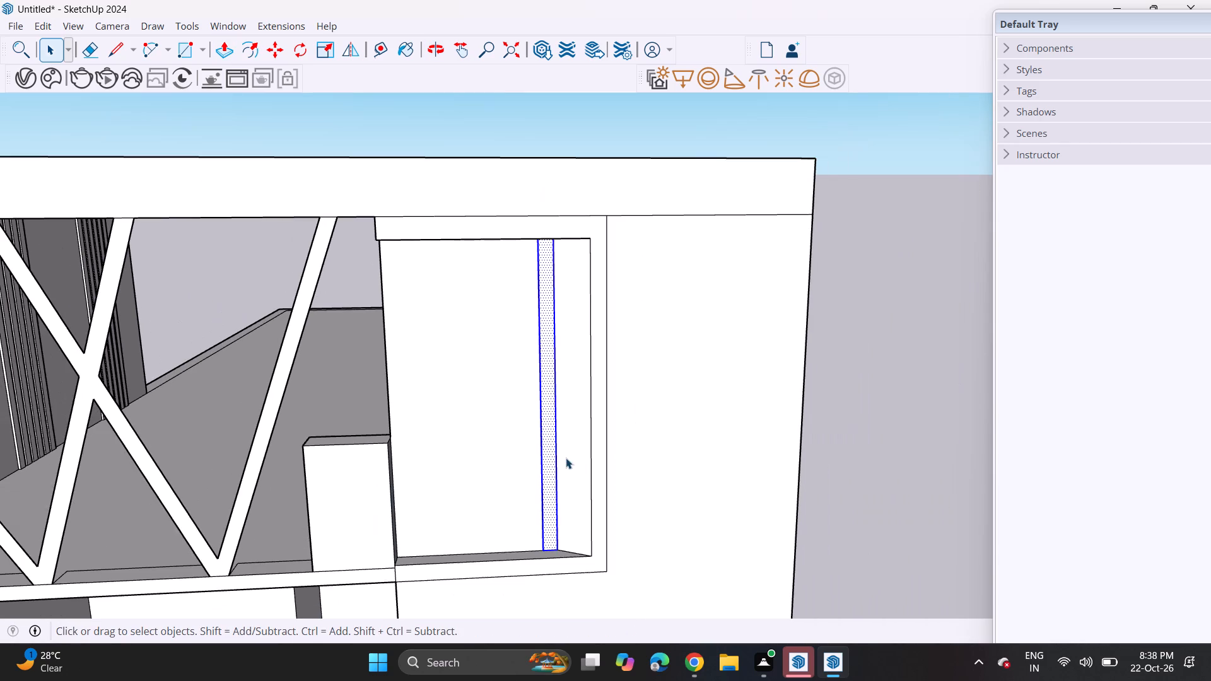
pyautogui.press('m')
pyautogui.scroll(4, 577, 494)
pyautogui.click(551, 571)
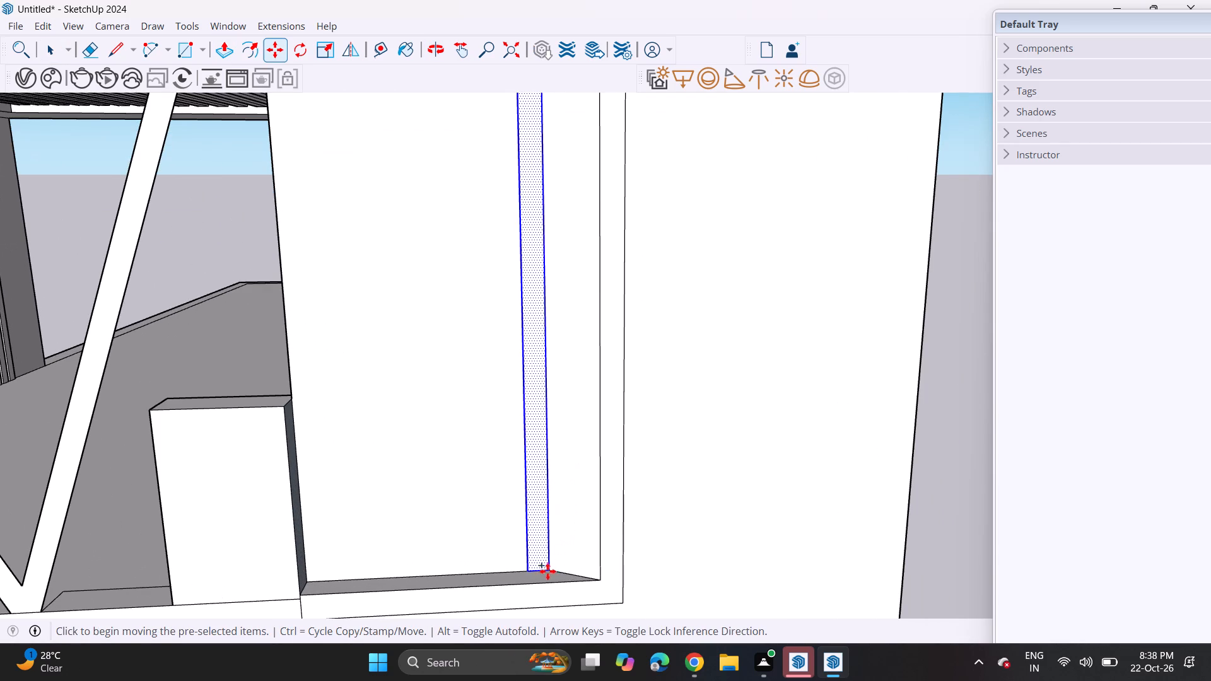
pyautogui.scroll(6, 518, 573)
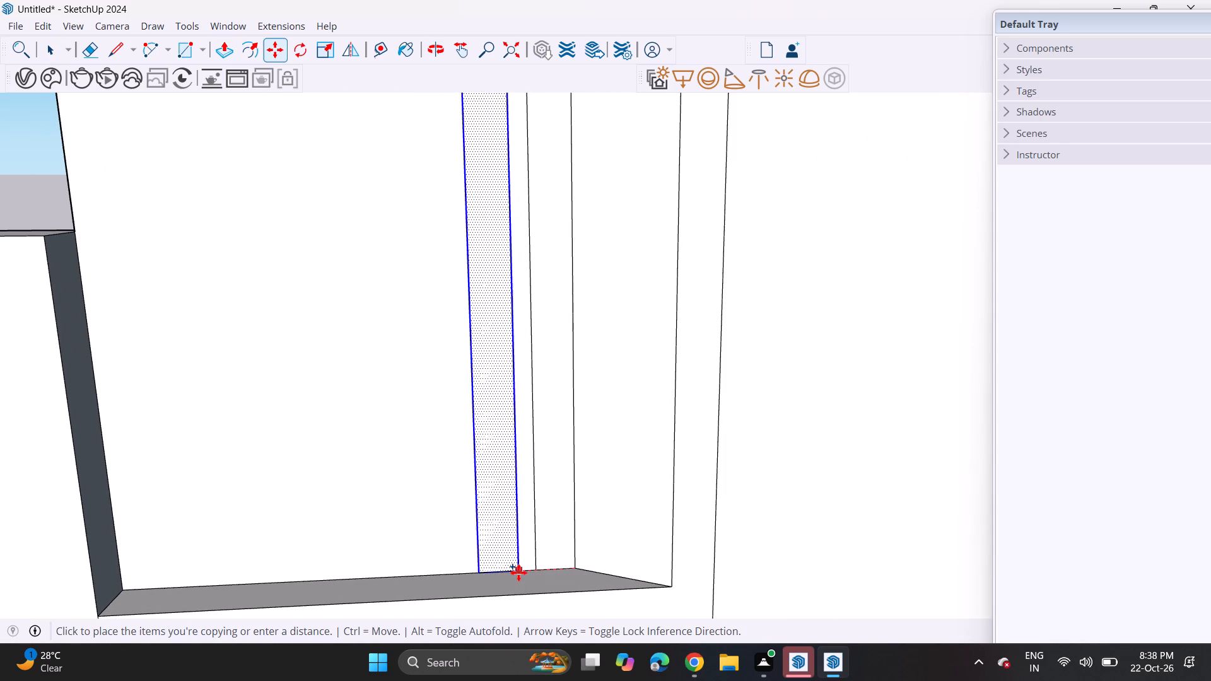
pyautogui.click(522, 573)
# Place six more copies of the narrow rectangle towards the bay, evenly spaced with the same small gap.
pyautogui.keyDown('ctrl'); pyautogui.click(544, 571); pyautogui.keyUp('ctrl')
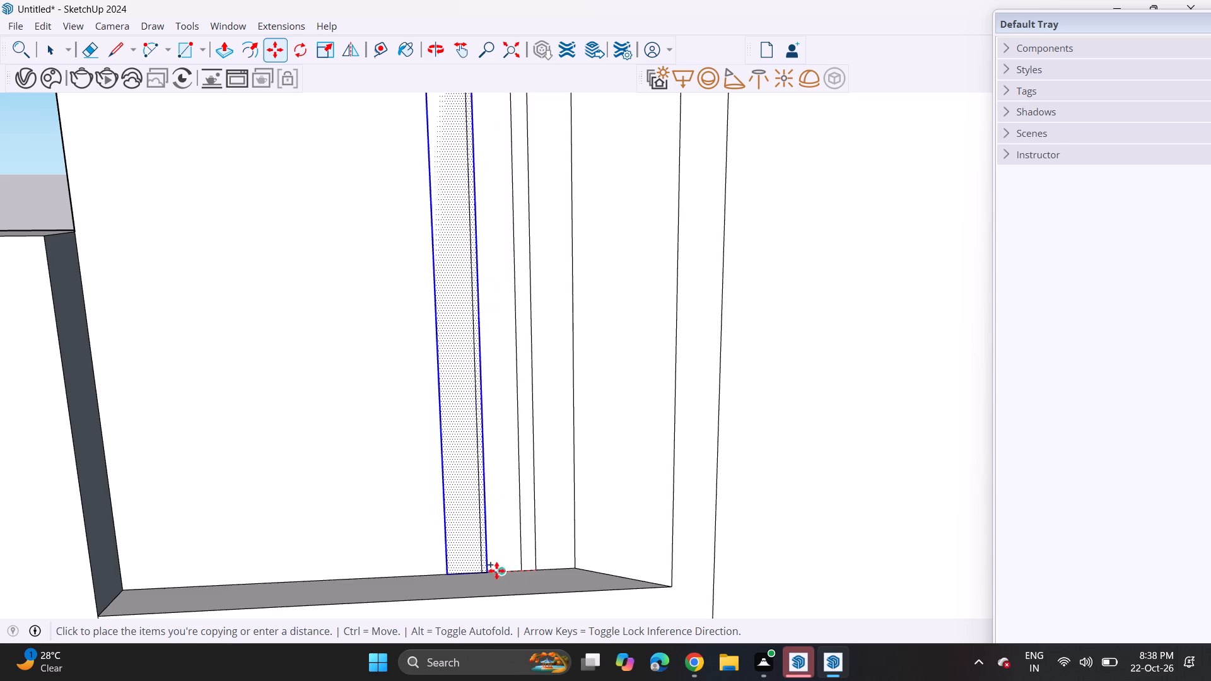
pyautogui.click(488, 569)
pyautogui.click(484, 570)
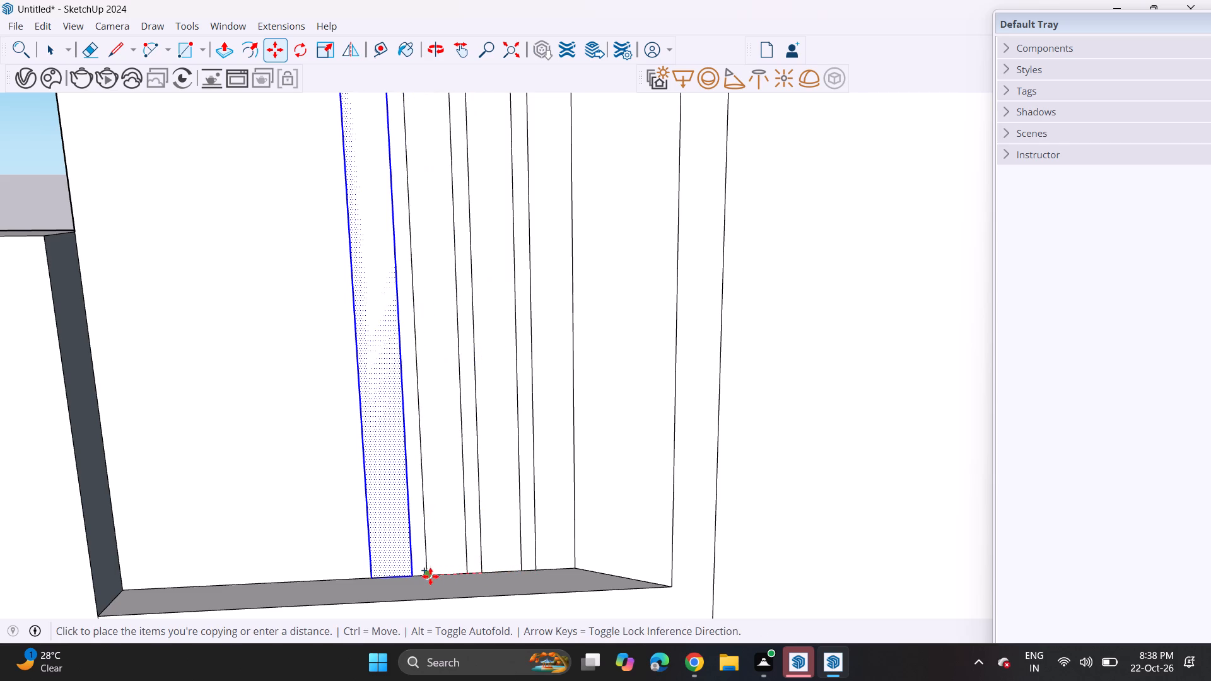
pyautogui.click(430, 576)
pyautogui.click(430, 573)
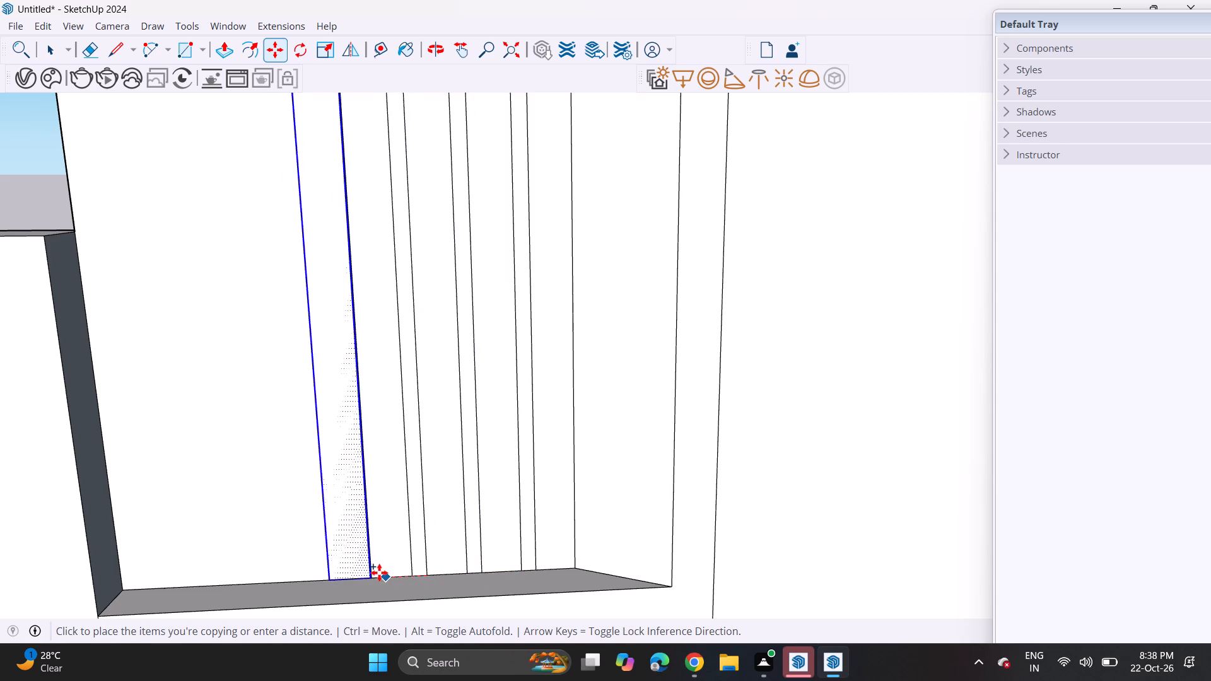
pyautogui.click(375, 574)
pyautogui.click(373, 580)
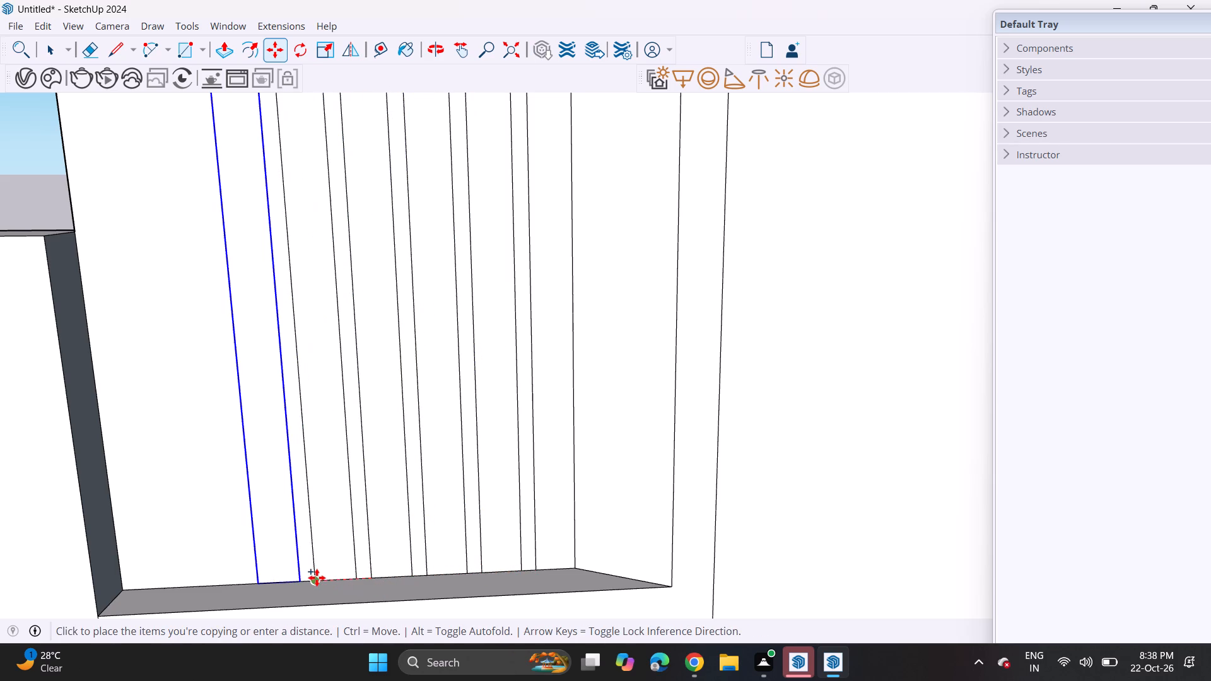
pyautogui.click(317, 578)
pyautogui.click(317, 583)
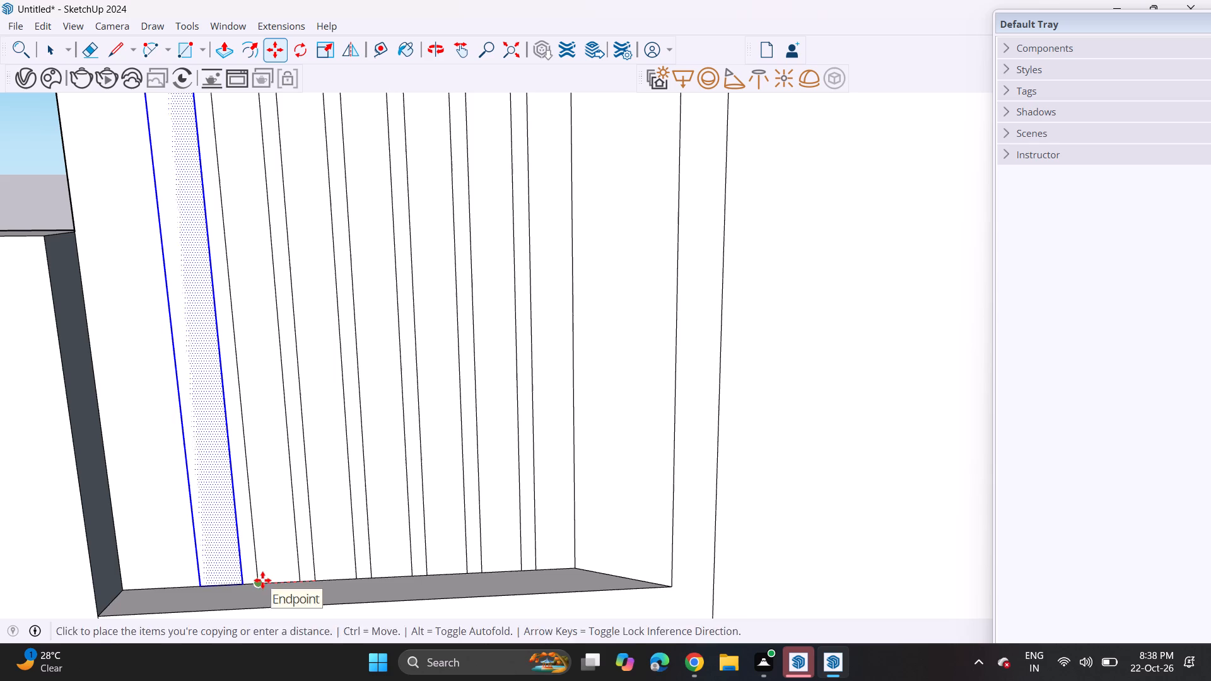
pyautogui.click(262, 580)
pyautogui.keyDown('ctrl'); pyautogui.click(257, 586); pyautogui.keyUp('ctrl')
pyautogui.click(197, 583)
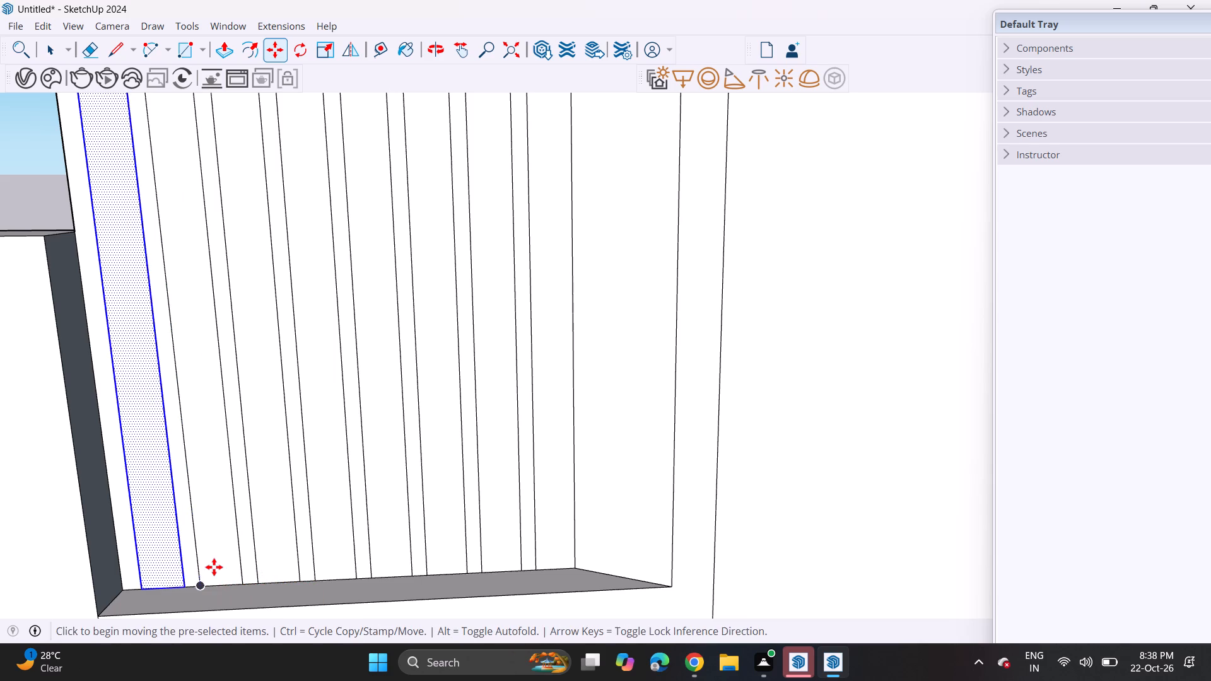
# Extrude the narrow strip nearest the bay slightly outward from the recessed panel as a vertical slat.
pyautogui.scroll(-17, 213, 562)
pyautogui.moveTo(228, 428); pyautogui.dragTo(466, 412, button='middle')
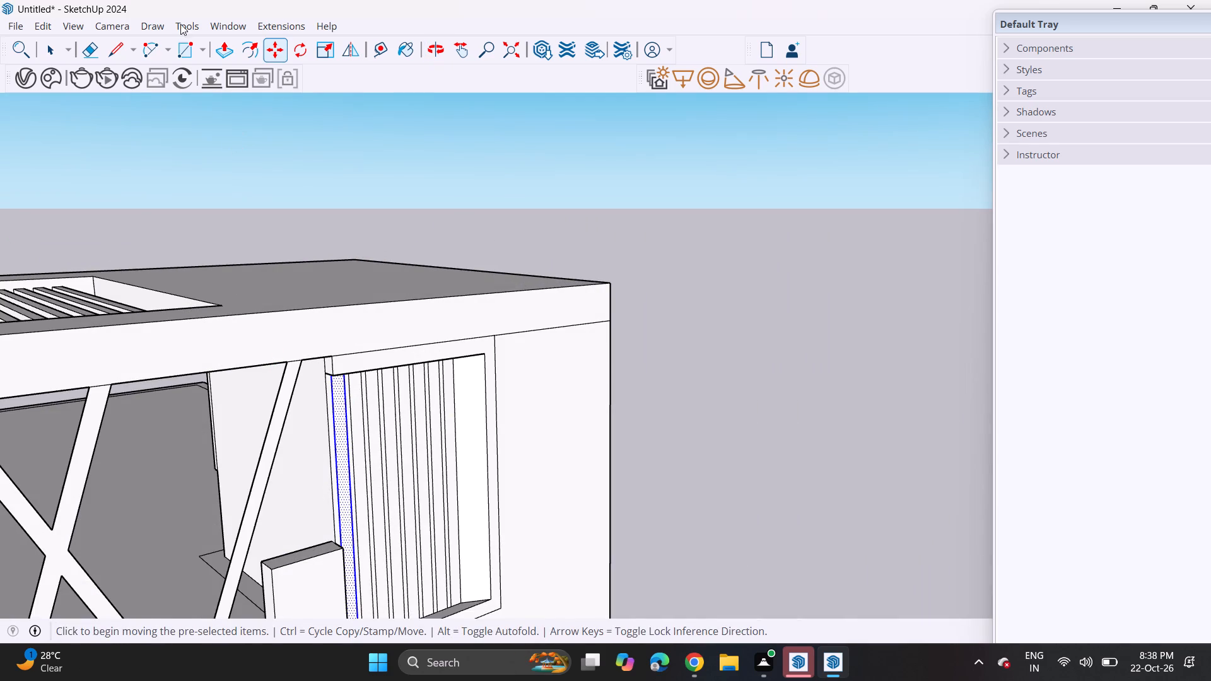
pyautogui.click(226, 45)
pyautogui.moveTo(331, 457); pyautogui.dragTo(311, 363, button='middle')
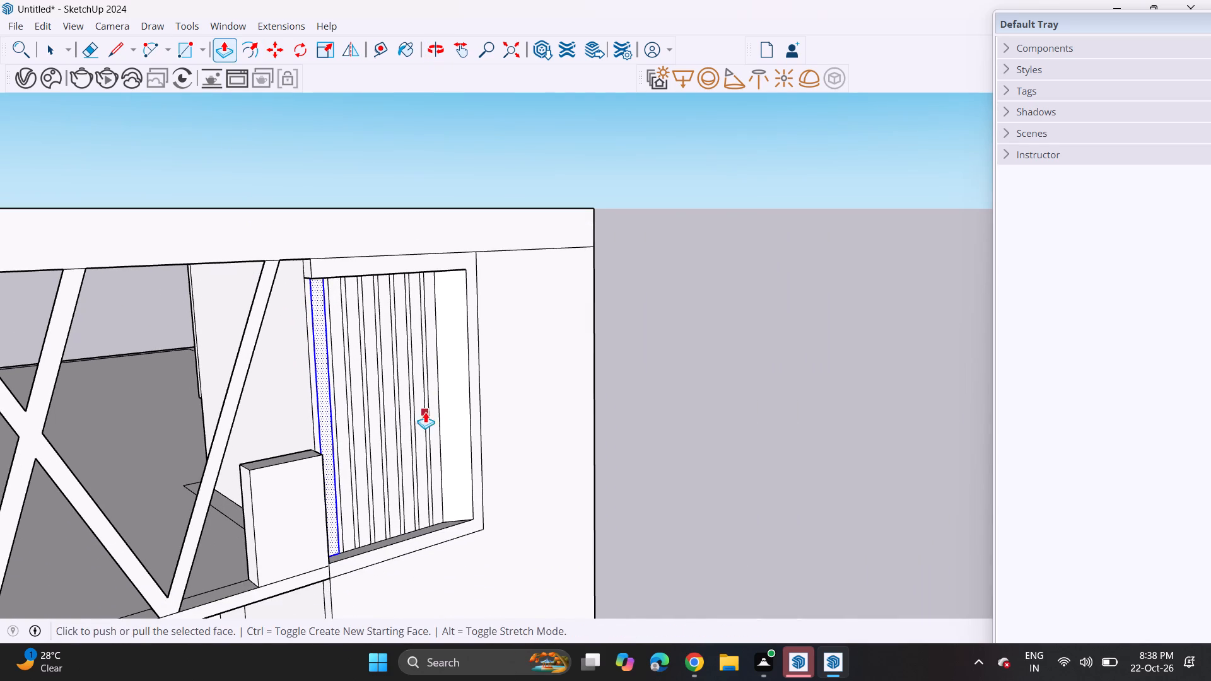
pyautogui.press('Escape')
pyautogui.scroll(5, 335, 415)
pyautogui.click(322, 467)
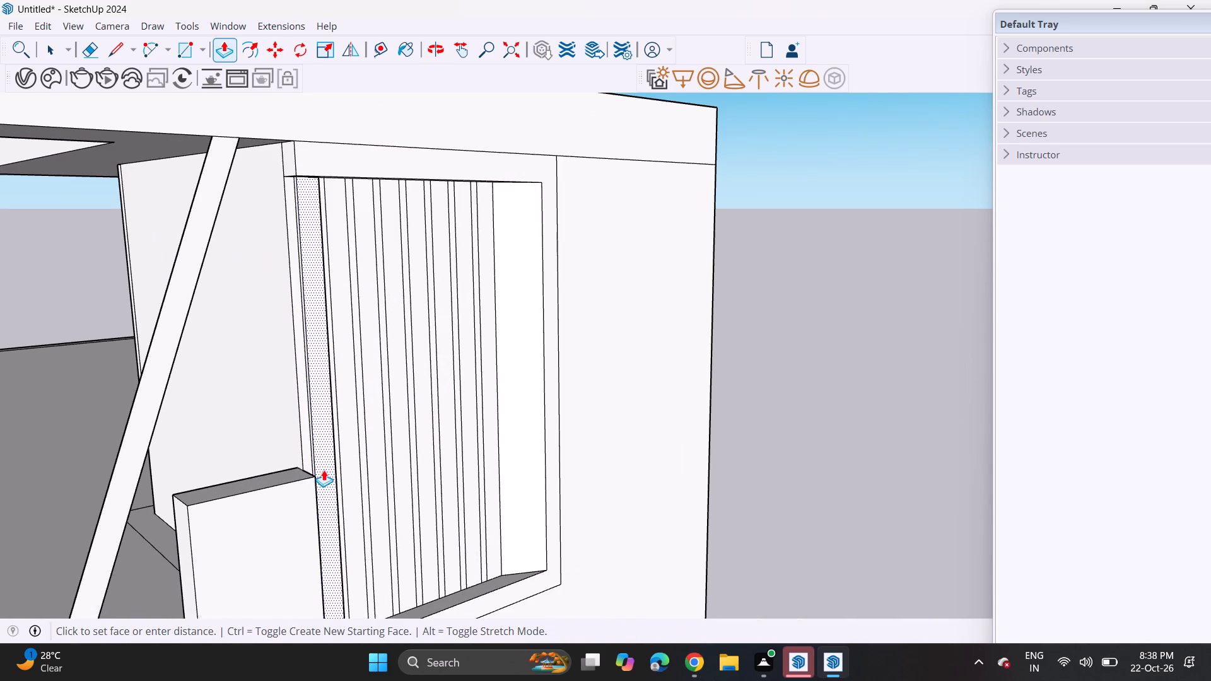
pyautogui.click(325, 472)
# Extrude the seven remaining narrow strips in the recessed panel outward by the same distance as the first slat.
pyautogui.doubleClick(345, 458)
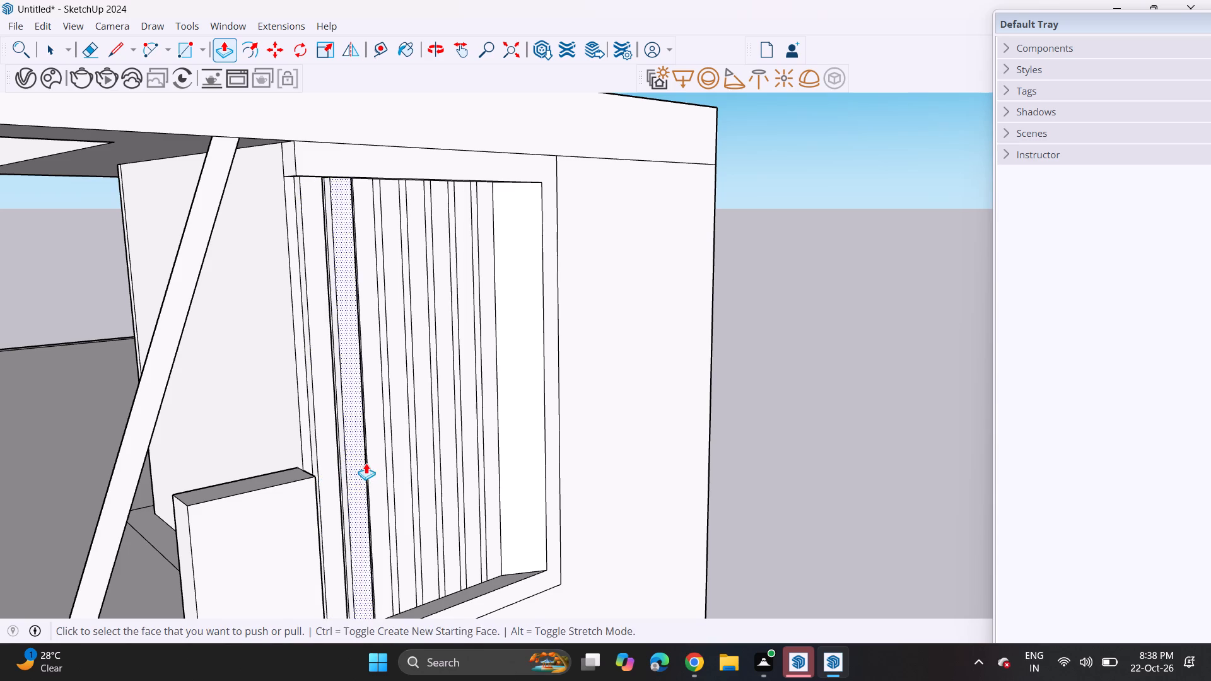
pyautogui.doubleClick(375, 465)
pyautogui.doubleClick(395, 462)
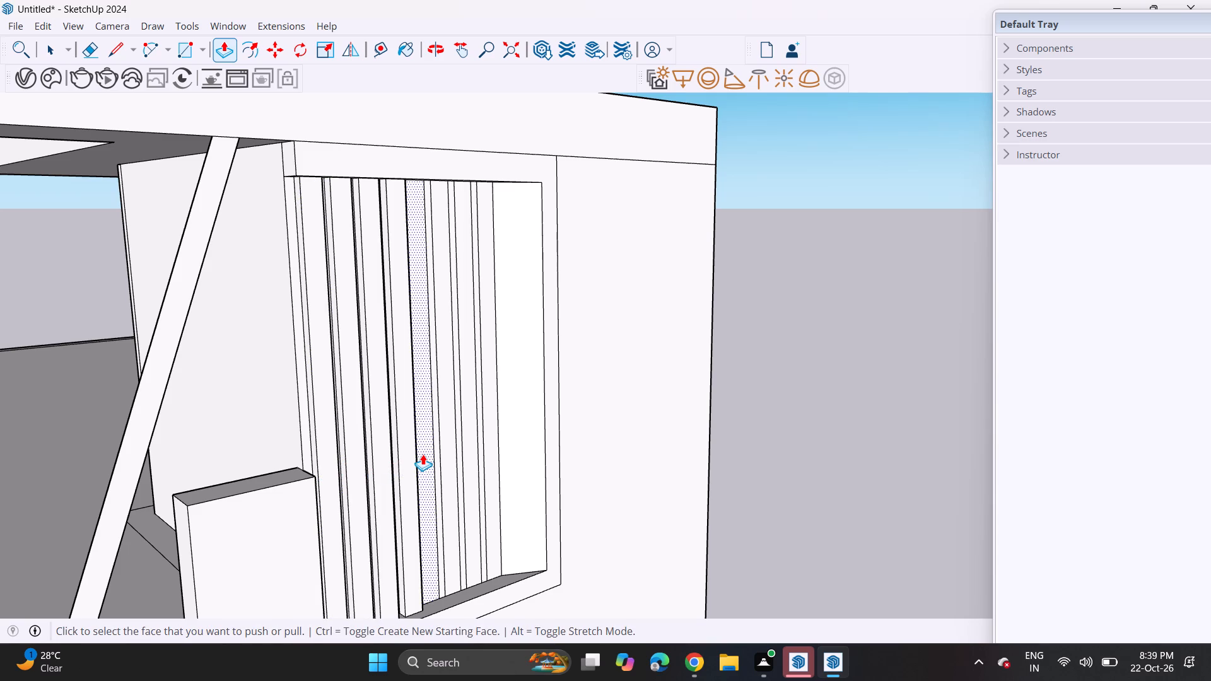
pyautogui.doubleClick(423, 454)
pyautogui.doubleClick(448, 450)
pyautogui.doubleClick(466, 445)
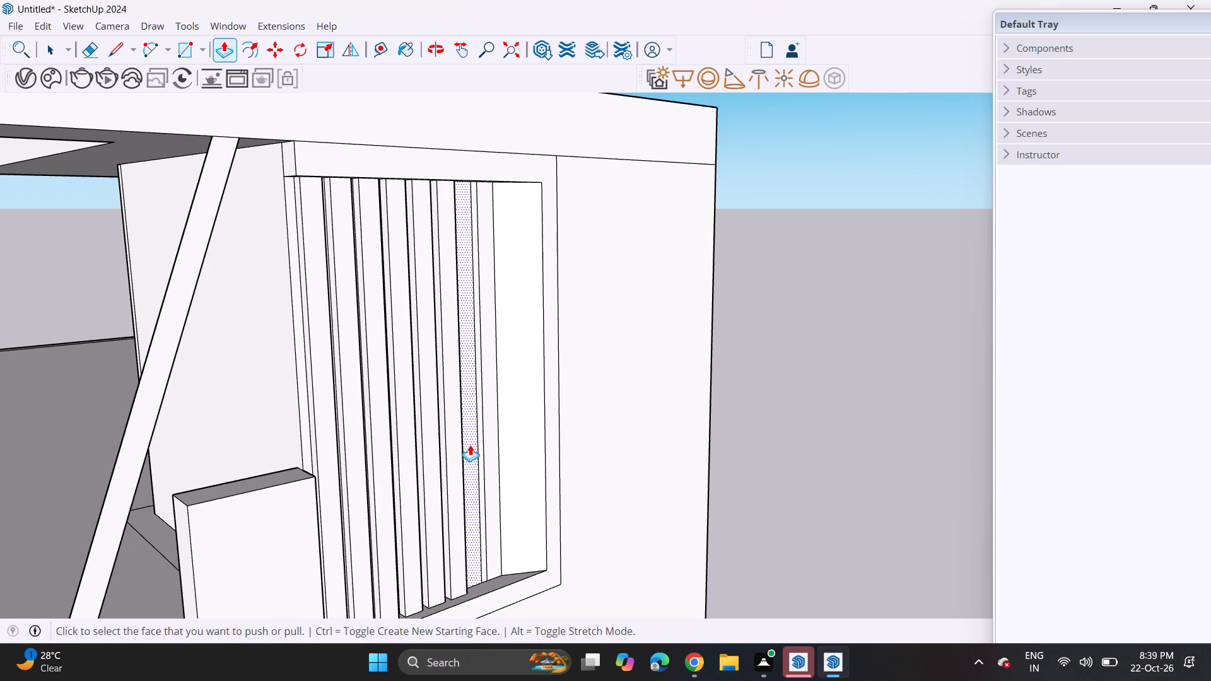
pyautogui.doubleClick(486, 442)
# Lower the top of the wider parapet block at the bay's outer corner slightly and extrude a thin cap layer on it.
pyautogui.moveTo(510, 452); pyautogui.dragTo(241, 393, button='middle')
pyautogui.scroll(1, 240, 393)
pyautogui.scroll(-6, 247, 396)
pyautogui.scroll(1, 275, 468)
pyautogui.moveTo(275, 468); pyautogui.dragTo(416, 464, button='middle')
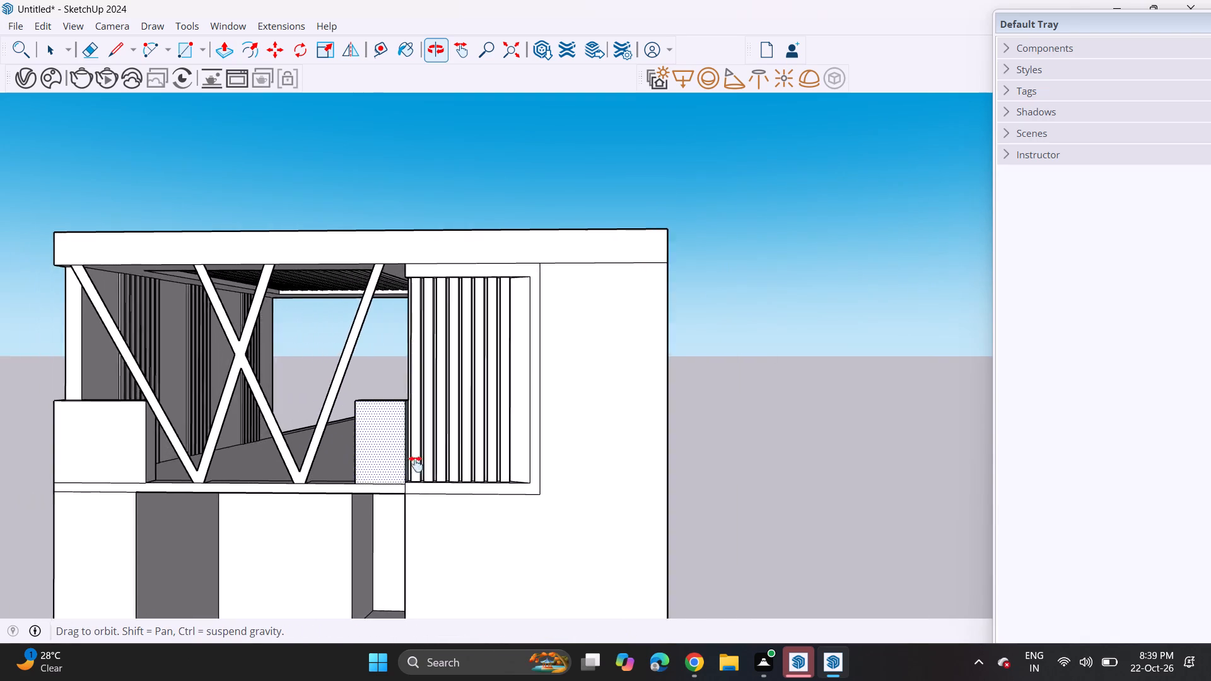
pyautogui.moveTo(416, 464); pyautogui.dragTo(518, 446, button='middle')
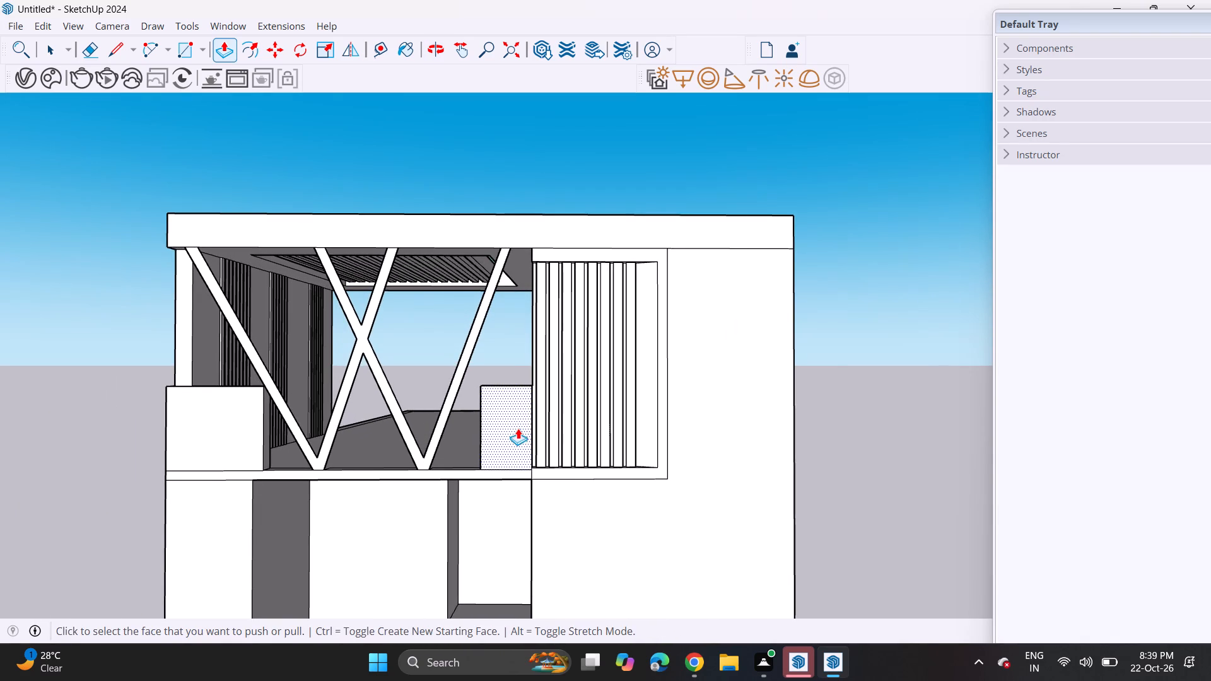
pyautogui.moveTo(244, 390); pyautogui.dragTo(239, 447, button='middle')
pyautogui.scroll(9, 206, 383)
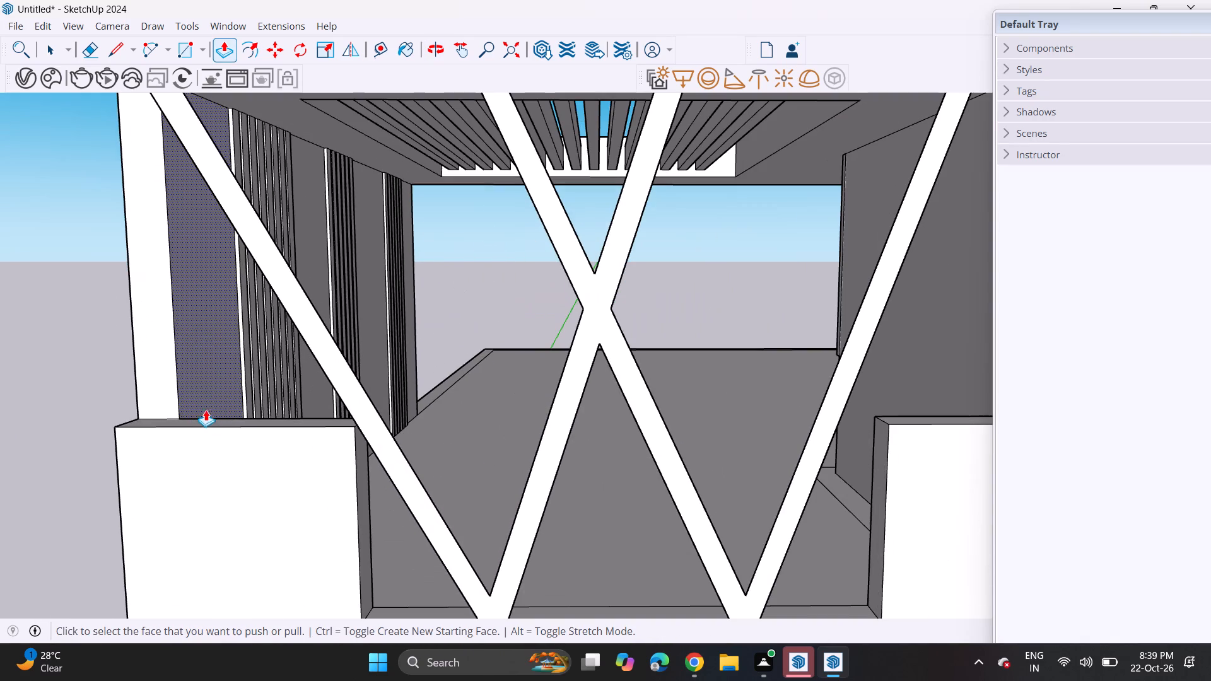
pyautogui.click(224, 421)
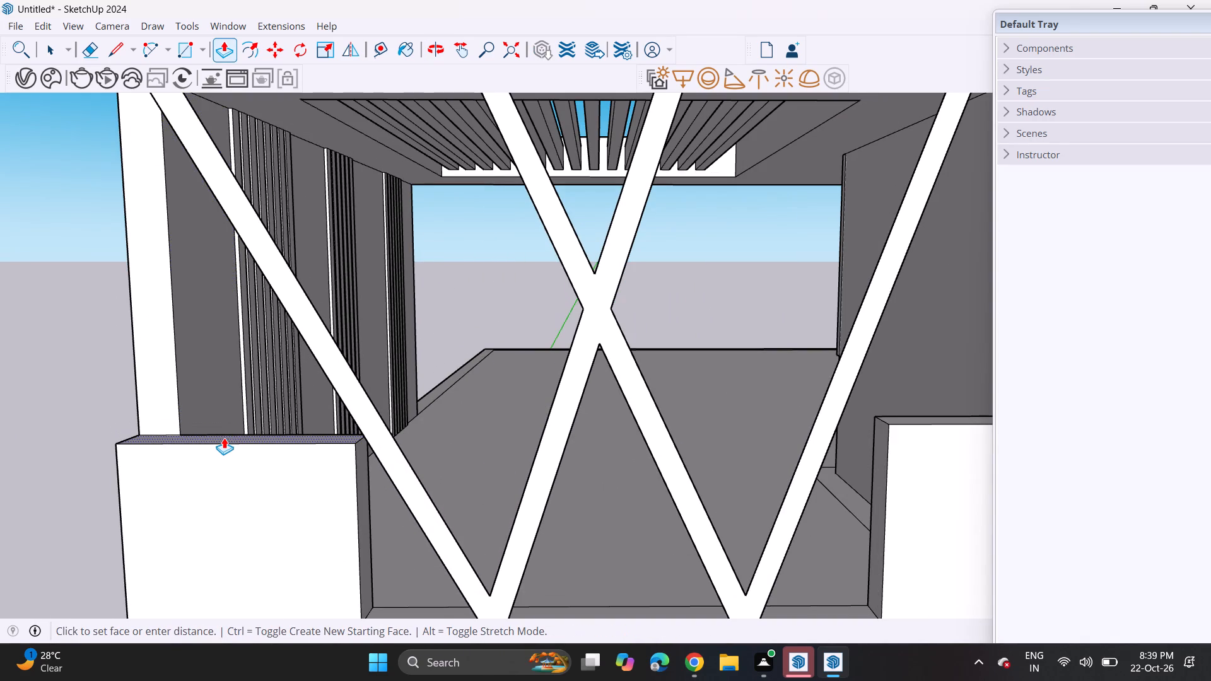
pyautogui.click(224, 438)
pyautogui.click(228, 439)
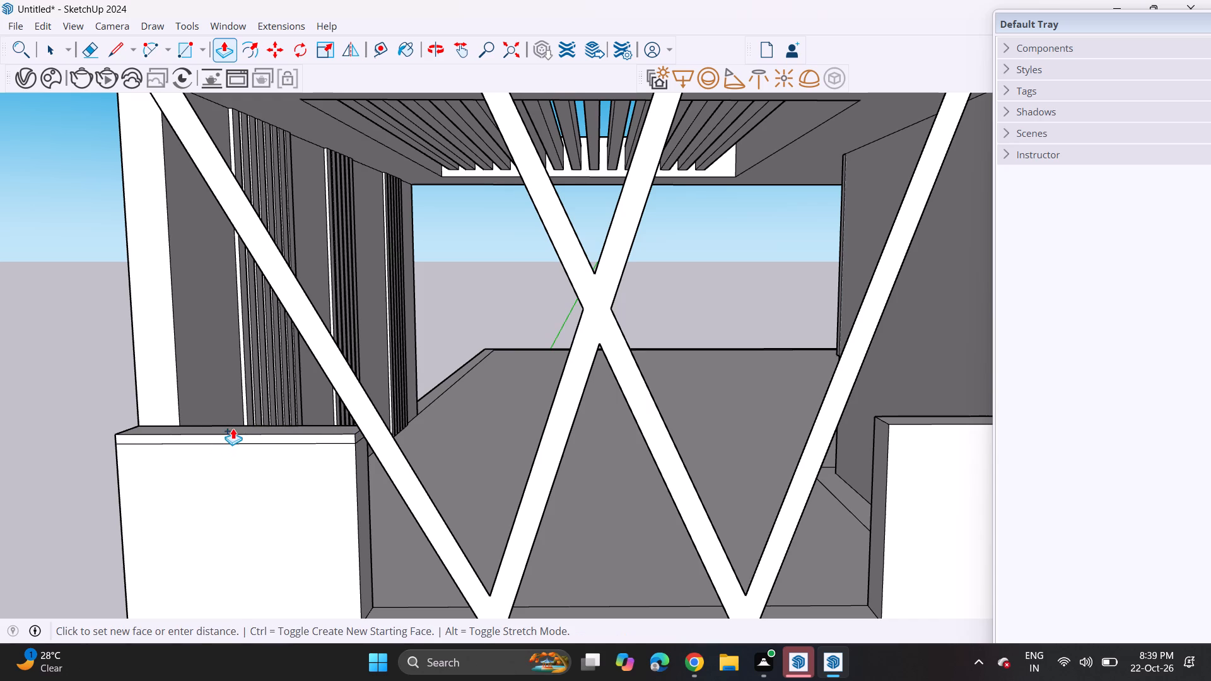
pyautogui.click(233, 428)
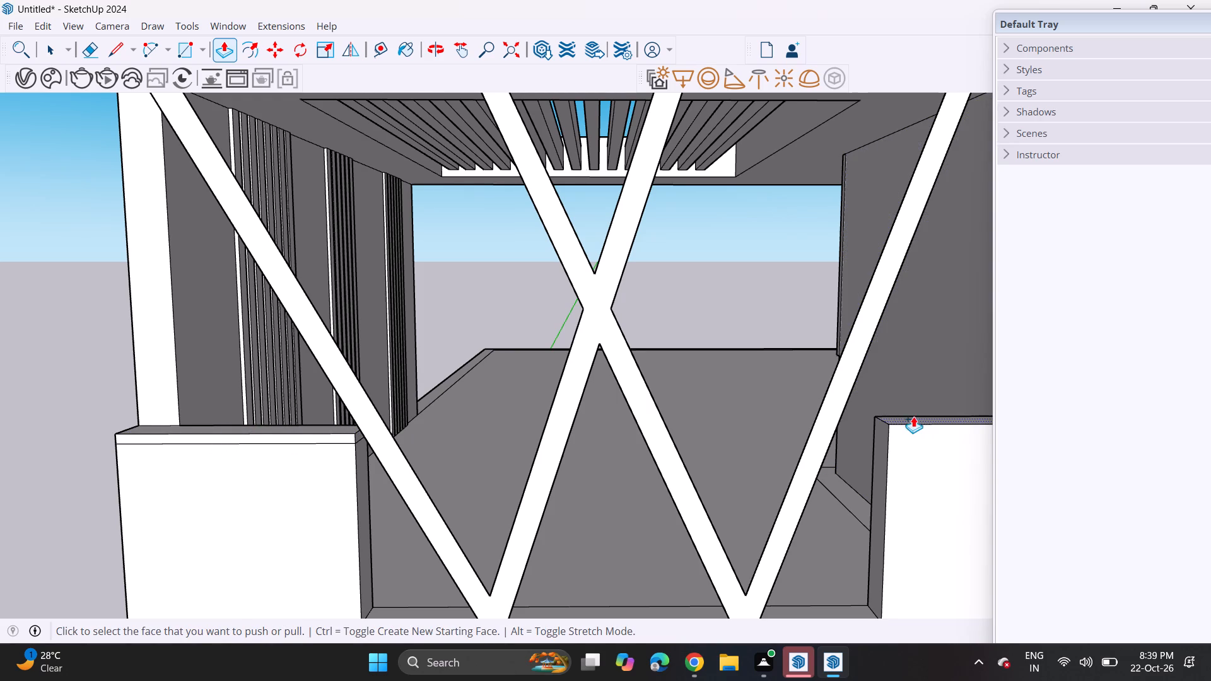
# Form a matching thin cap layer on the narrower parapet block, aligned to the wider block's cap edges.
pyautogui.click(916, 420)
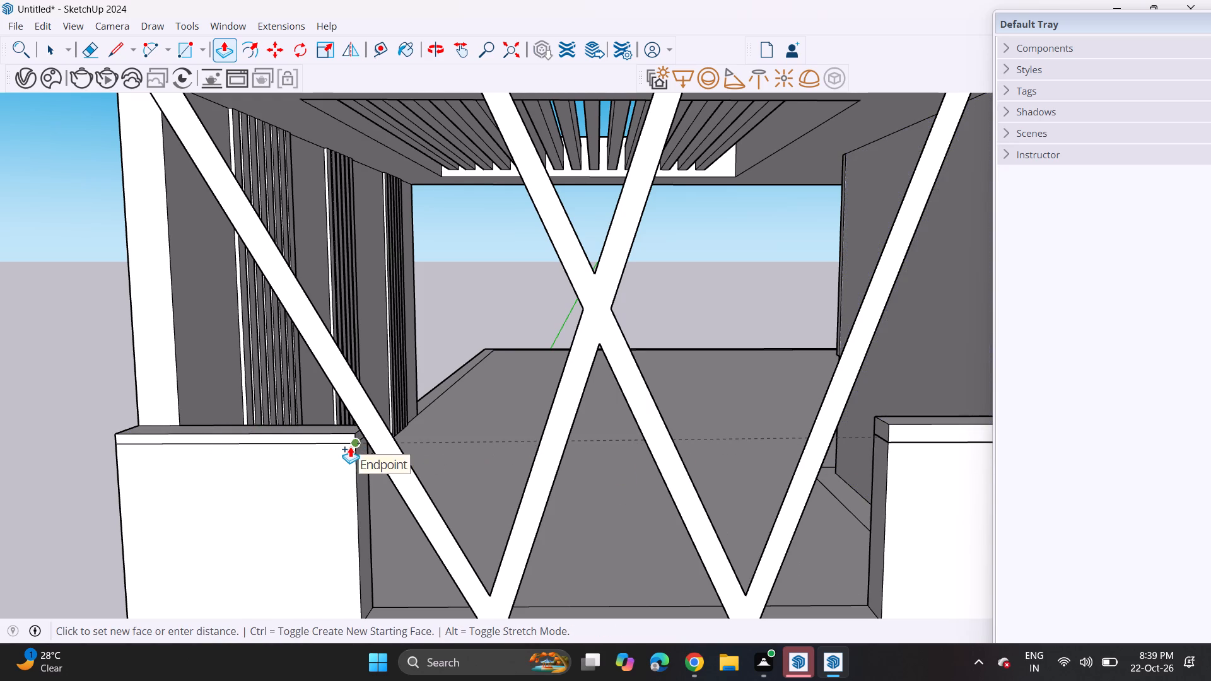
pyautogui.click(350, 446)
pyautogui.click(897, 422)
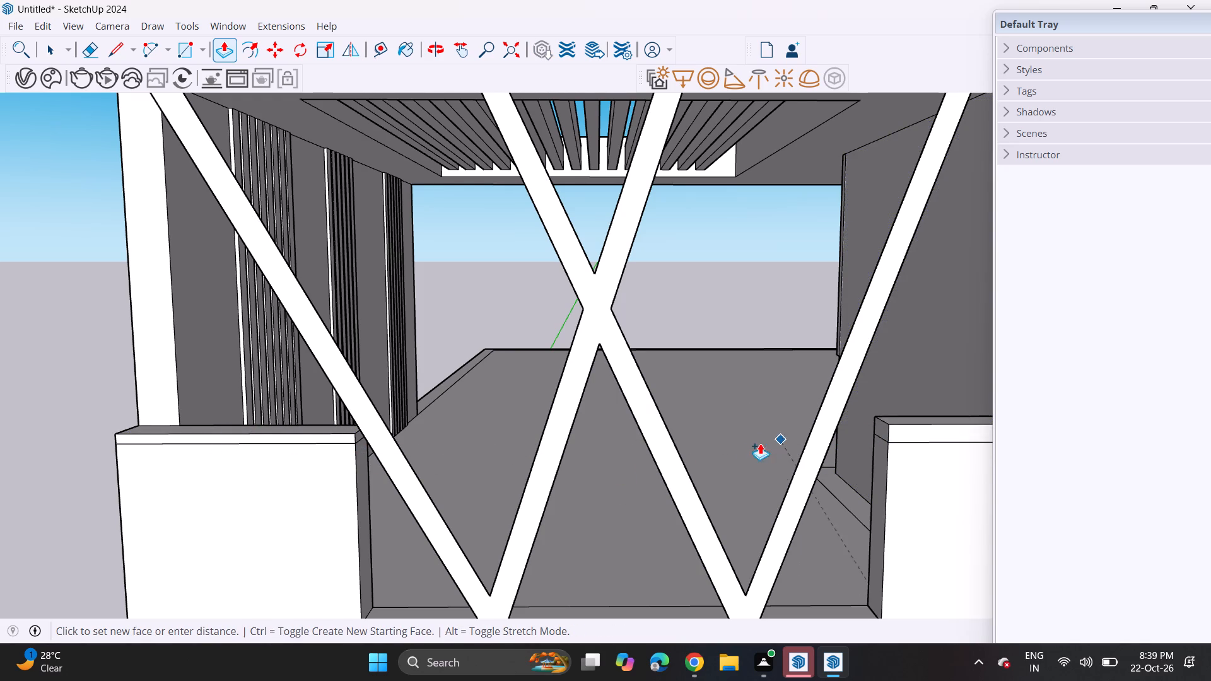
pyautogui.click(330, 426)
# Extrude the front and both ends of the wider parapet block's cap slightly outward as an overhanging coping.
pyautogui.scroll(-5, 382, 441)
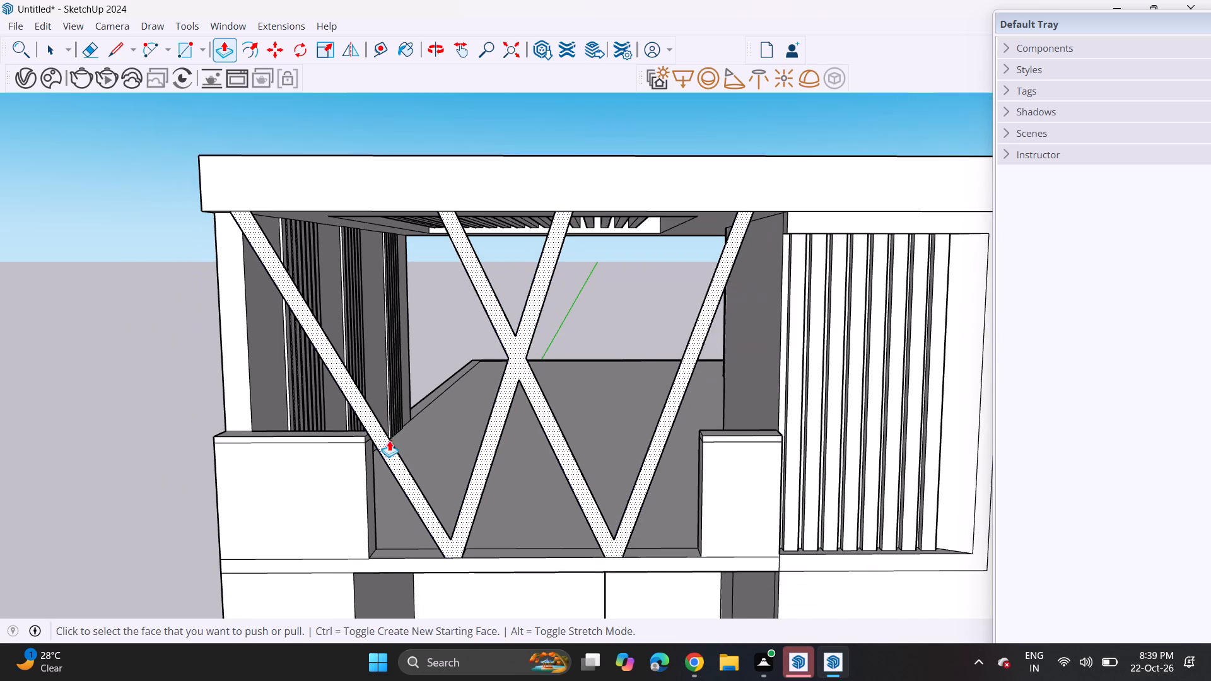
pyautogui.scroll(1, 435, 408)
pyautogui.moveTo(427, 408); pyautogui.dragTo(361, 445, button='middle')
pyautogui.scroll(5, 306, 412)
pyautogui.click(243, 501)
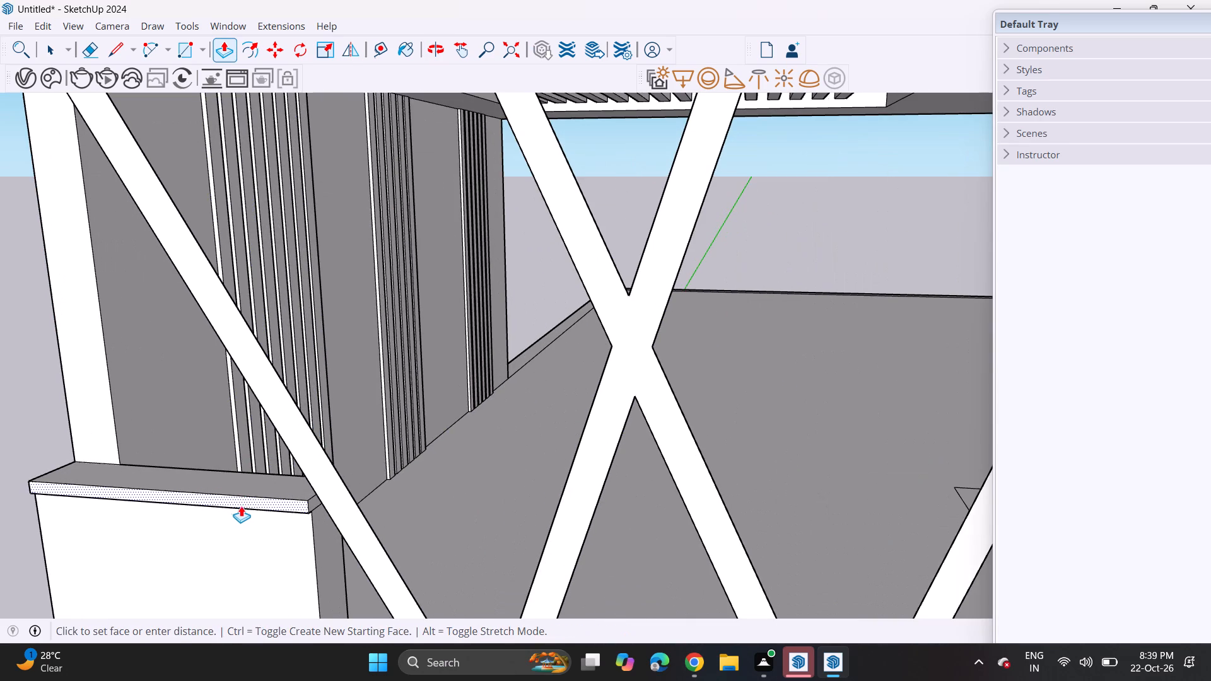
pyautogui.click(240, 509)
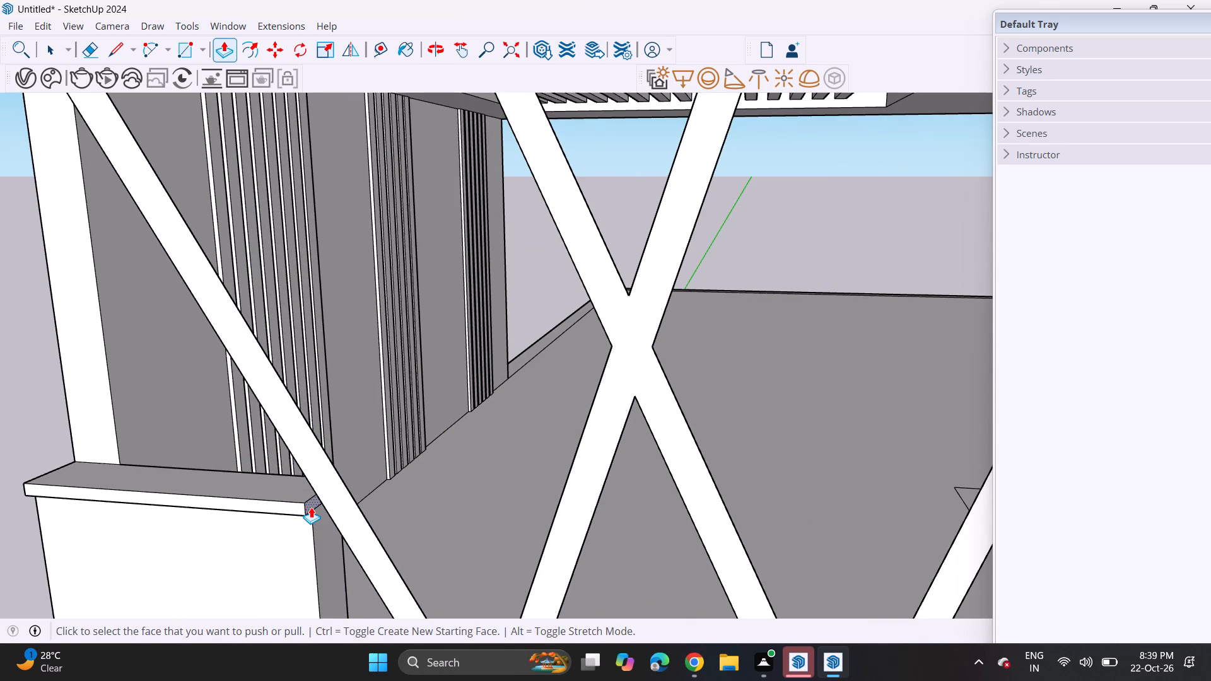
pyautogui.doubleClick(311, 507)
pyautogui.scroll(-6, 298, 519)
pyautogui.moveTo(146, 508); pyautogui.dragTo(298, 462, button='middle')
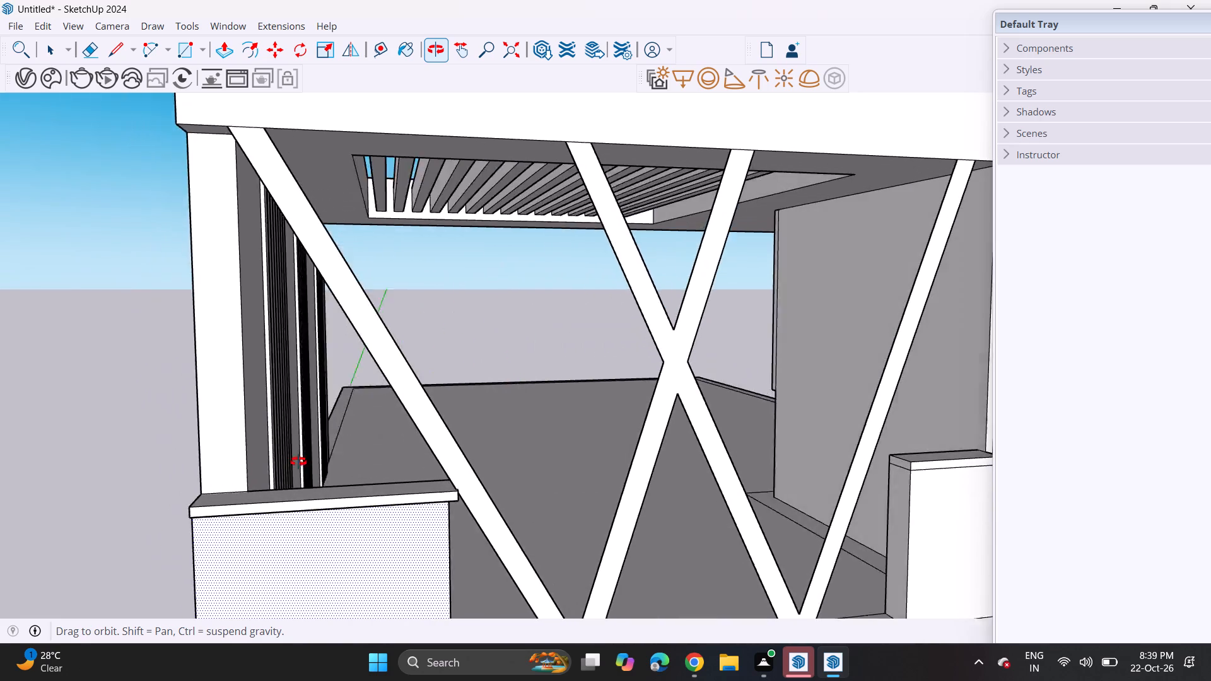
pyautogui.moveTo(298, 462); pyautogui.dragTo(444, 441, button='middle')
pyautogui.scroll(4, 472, 490)
pyautogui.doubleClick(481, 496)
# Extrude the front and open-side end of the narrower parapet block's cap outward by the same overhang.
pyautogui.scroll(-10, 481, 497)
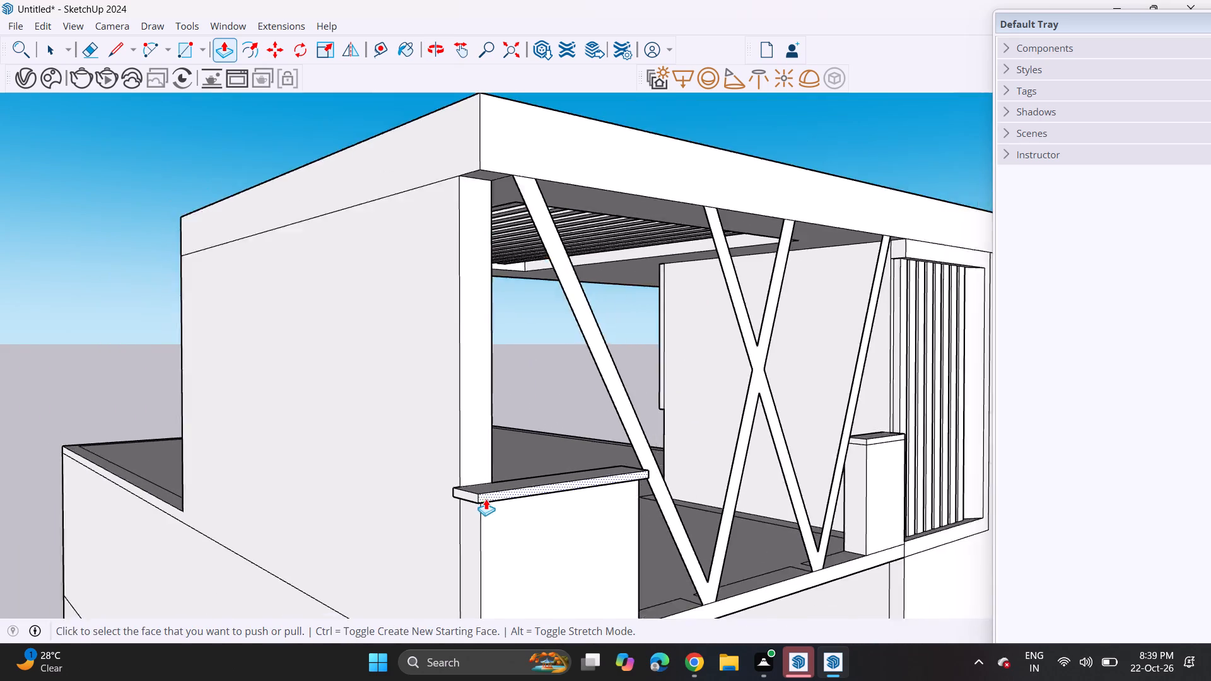
pyautogui.scroll(-2, 486, 499)
pyautogui.moveTo(654, 472); pyautogui.dragTo(325, 481, button='middle')
pyautogui.moveTo(276, 489); pyautogui.dragTo(218, 498, button='middle')
pyautogui.scroll(1, 258, 492)
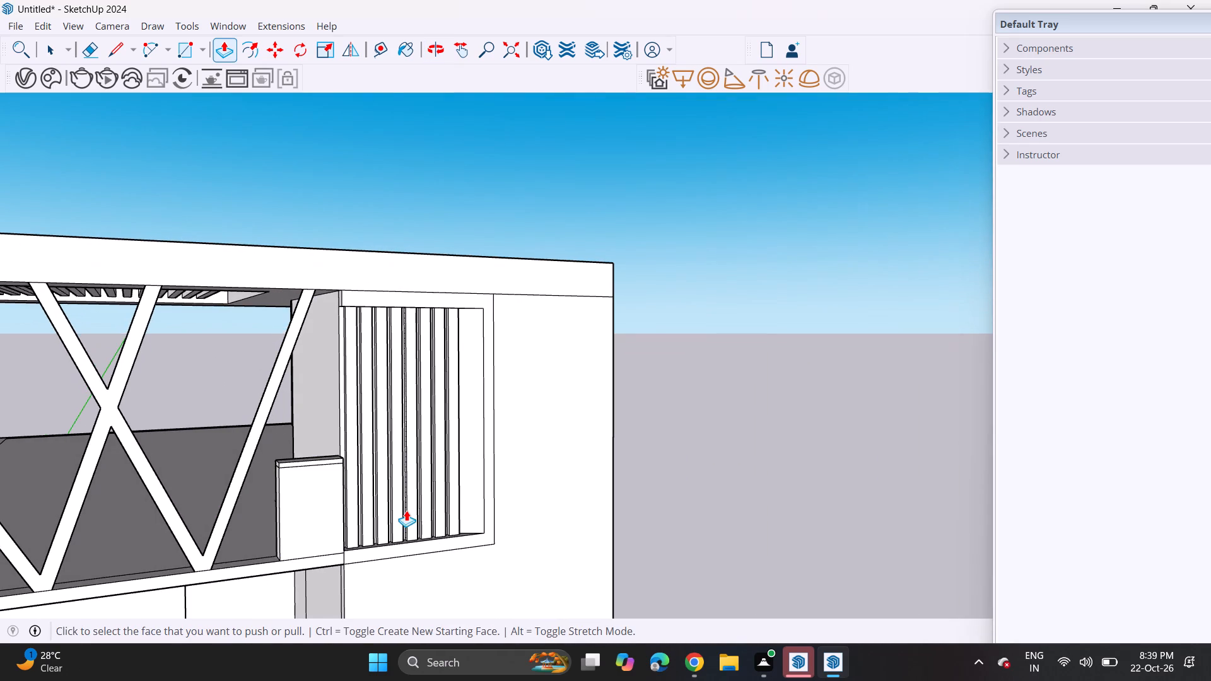
pyautogui.moveTo(303, 463); pyautogui.dragTo(228, 492, button='middle')
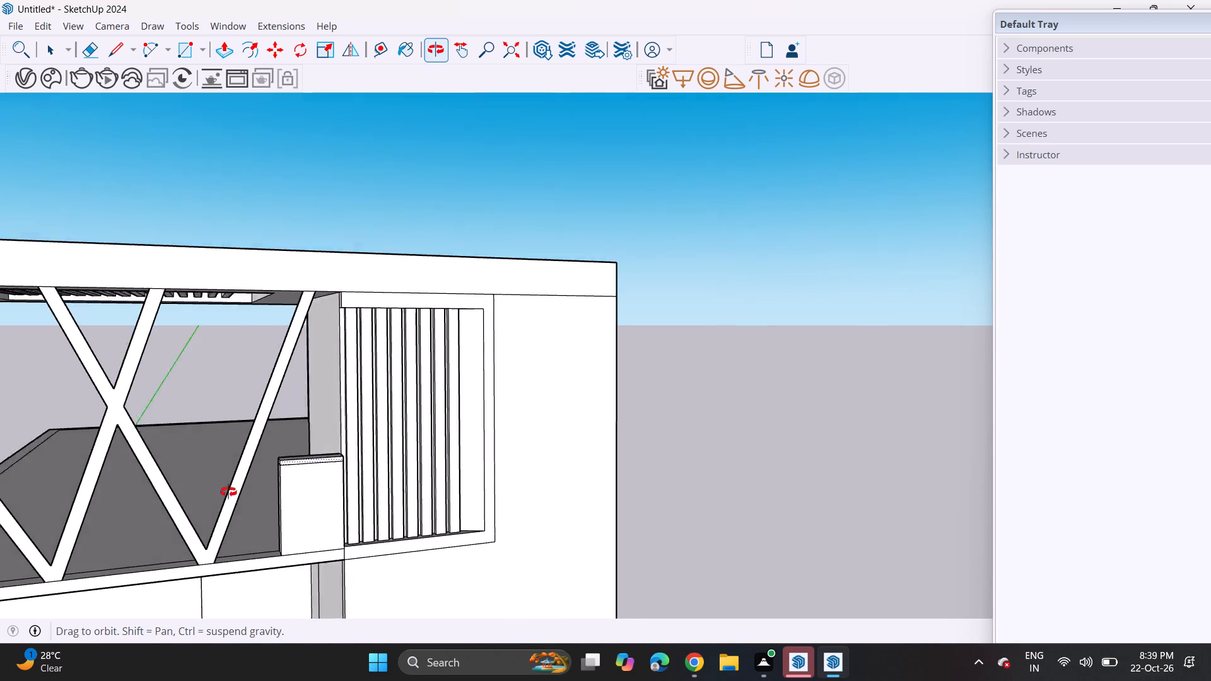
pyautogui.moveTo(228, 492); pyautogui.dragTo(191, 514, button='middle')
pyautogui.scroll(11, 365, 425)
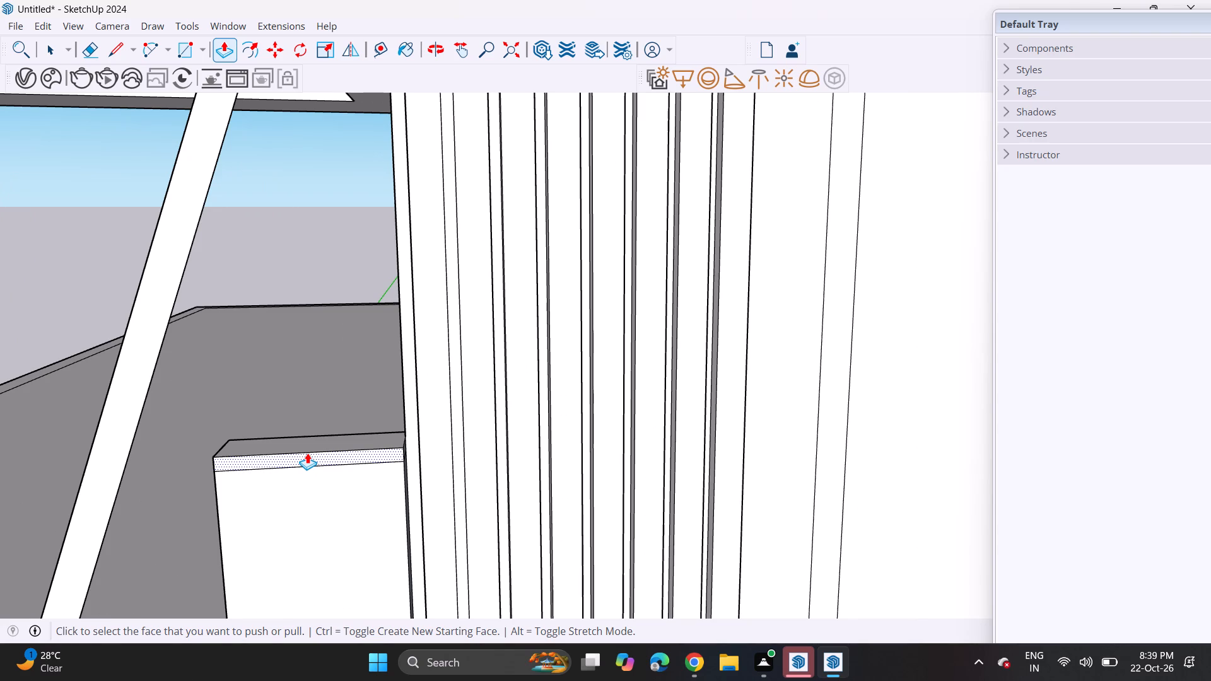
pyautogui.doubleClick(307, 453)
pyautogui.scroll(1, 180, 482)
pyautogui.moveTo(181, 481); pyautogui.dragTo(321, 477, button='middle')
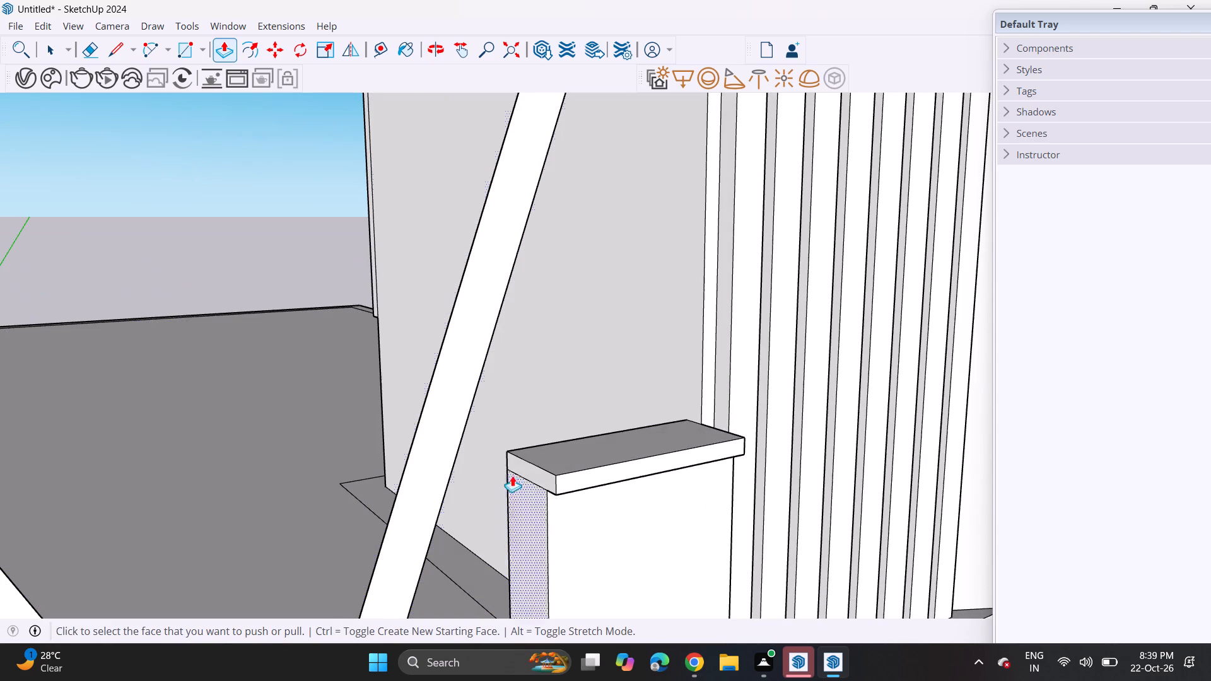
pyautogui.click(534, 465)
pyautogui.press('Escape')
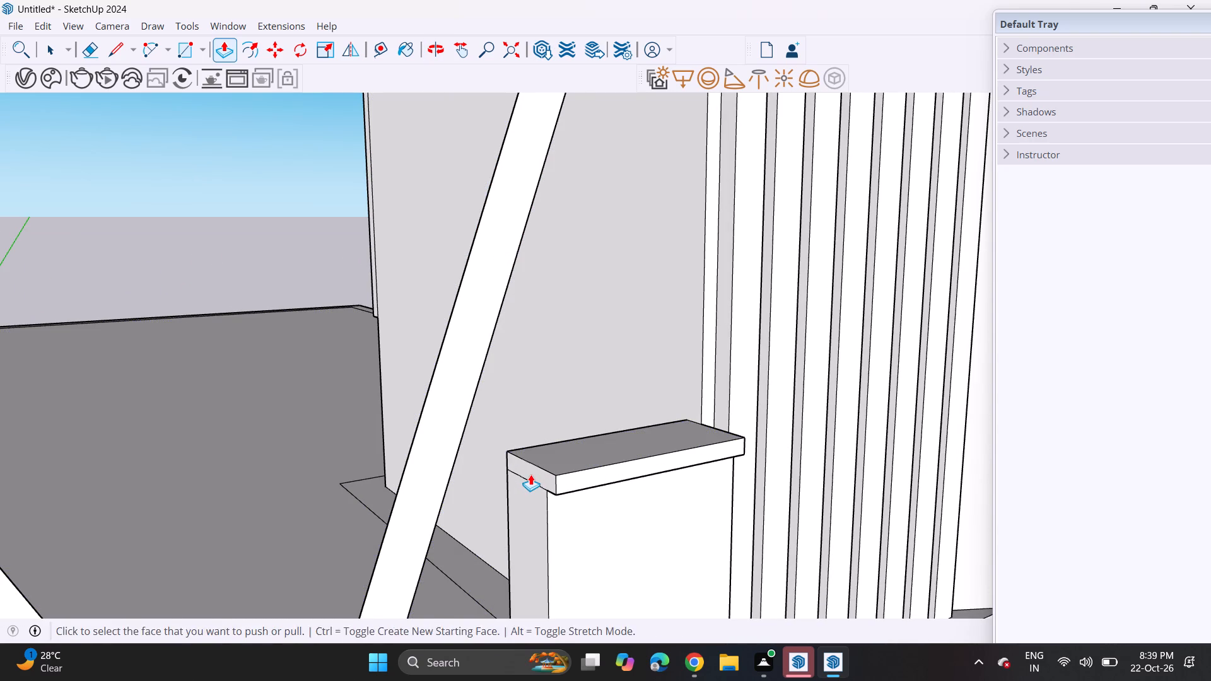
pyautogui.doubleClick(530, 474)
pyautogui.click(539, 464)
pyautogui.click(519, 484)
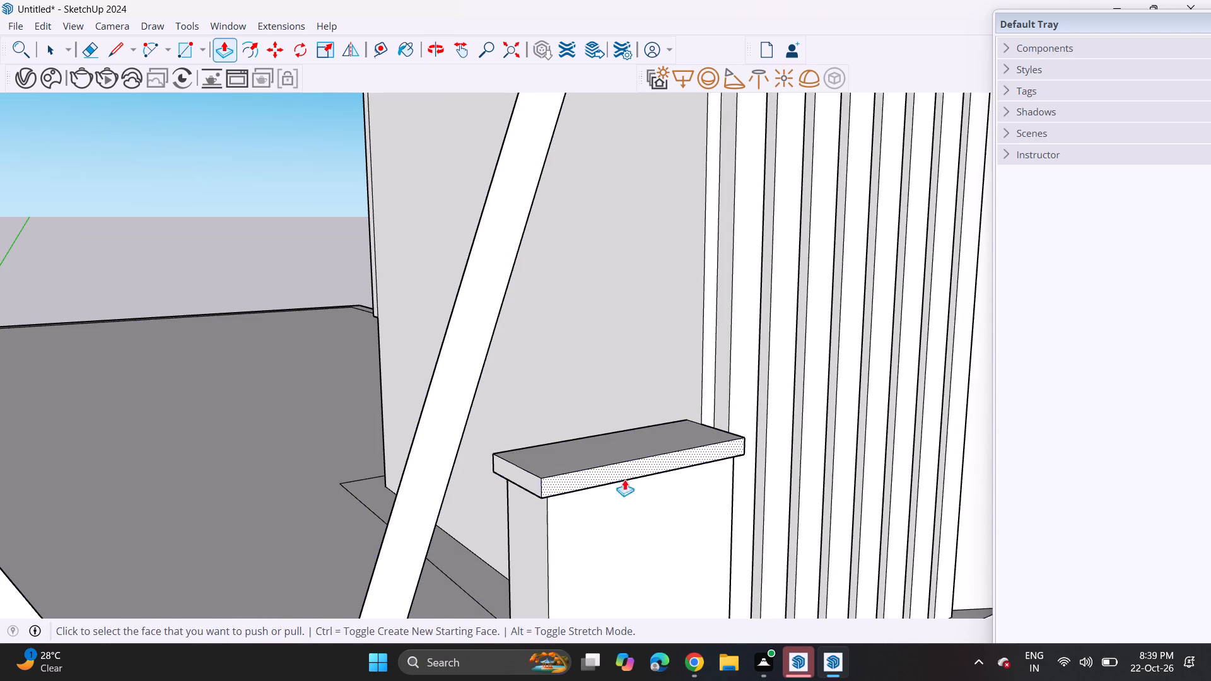
# Extrude the floor slab's front band below the rooftop bay slightly outward from the facade as a new volume.
pyautogui.moveTo(656, 465); pyautogui.dragTo(527, 438, button='middle')
pyautogui.scroll(1, 540, 447)
pyautogui.scroll(-8, 488, 408)
pyautogui.moveTo(546, 414); pyautogui.dragTo(485, 378, button='middle')
pyautogui.scroll(1, 537, 402)
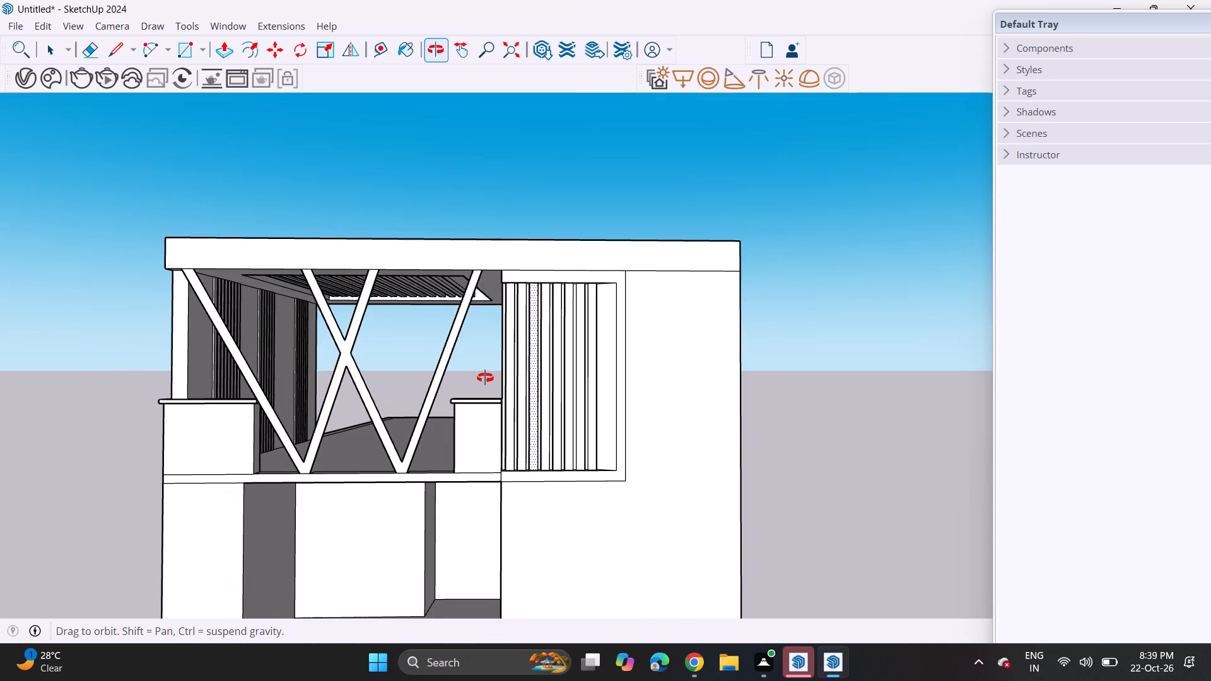
pyautogui.moveTo(485, 378); pyautogui.dragTo(611, 247, button='middle')
pyautogui.scroll(3, 274, 380)
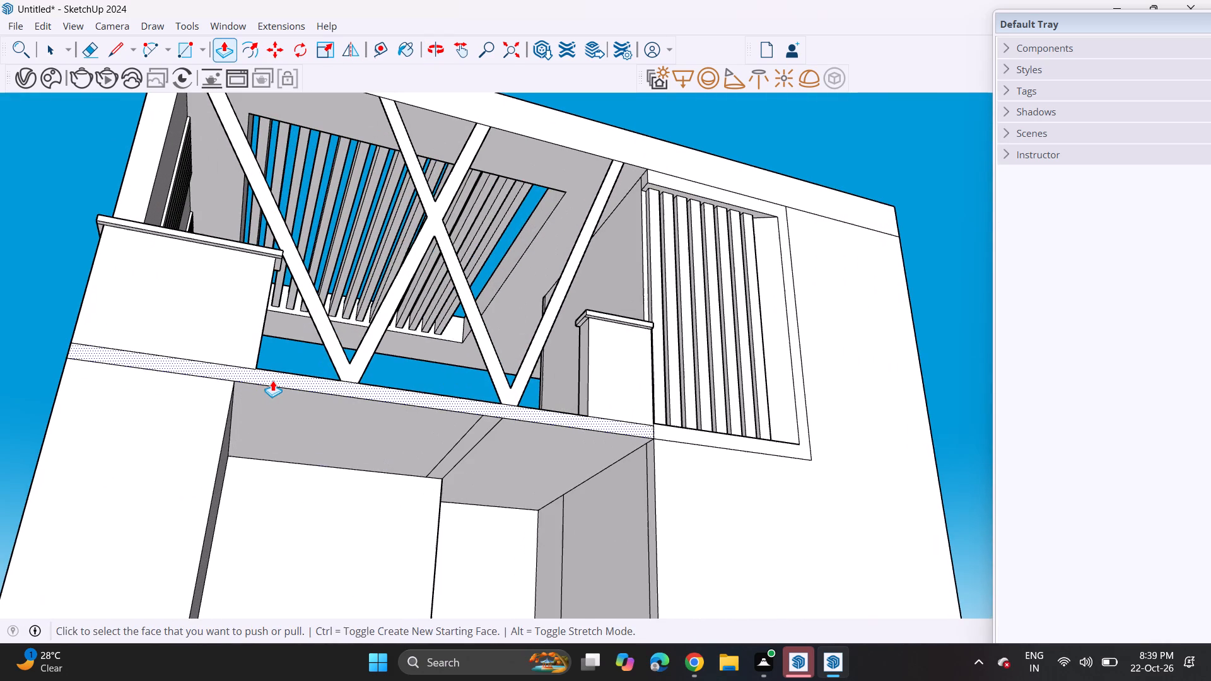
pyautogui.scroll(1, 272, 380)
pyautogui.click(272, 380)
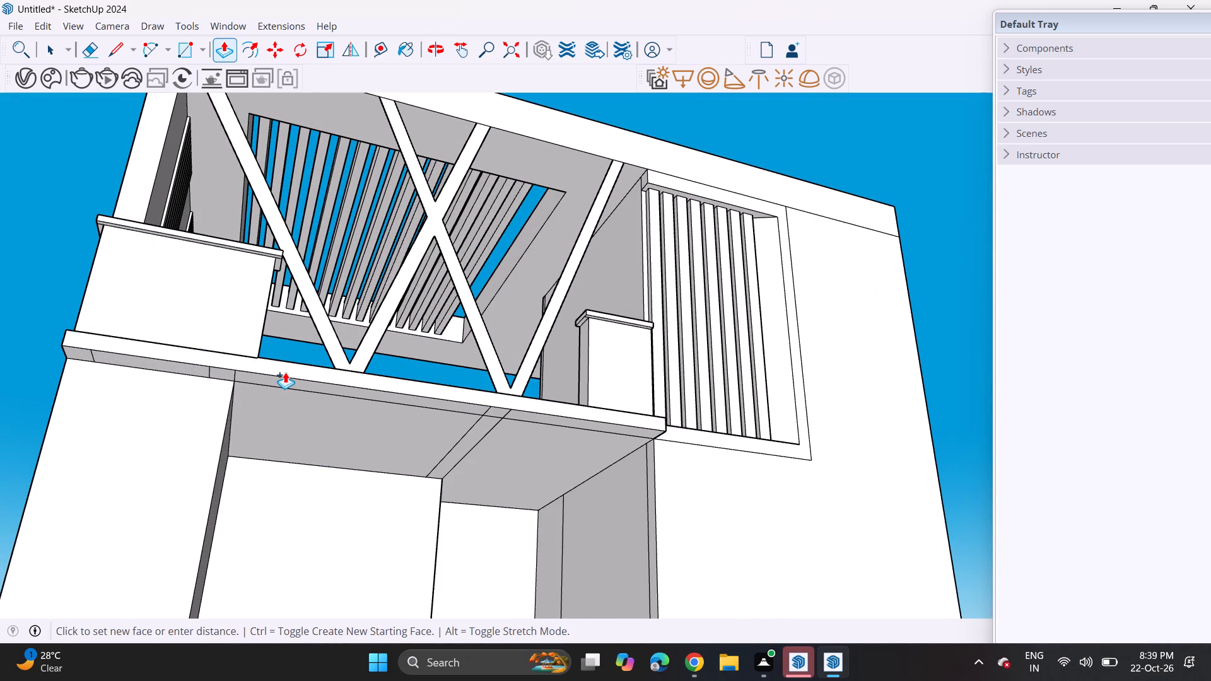
pyautogui.click(286, 372)
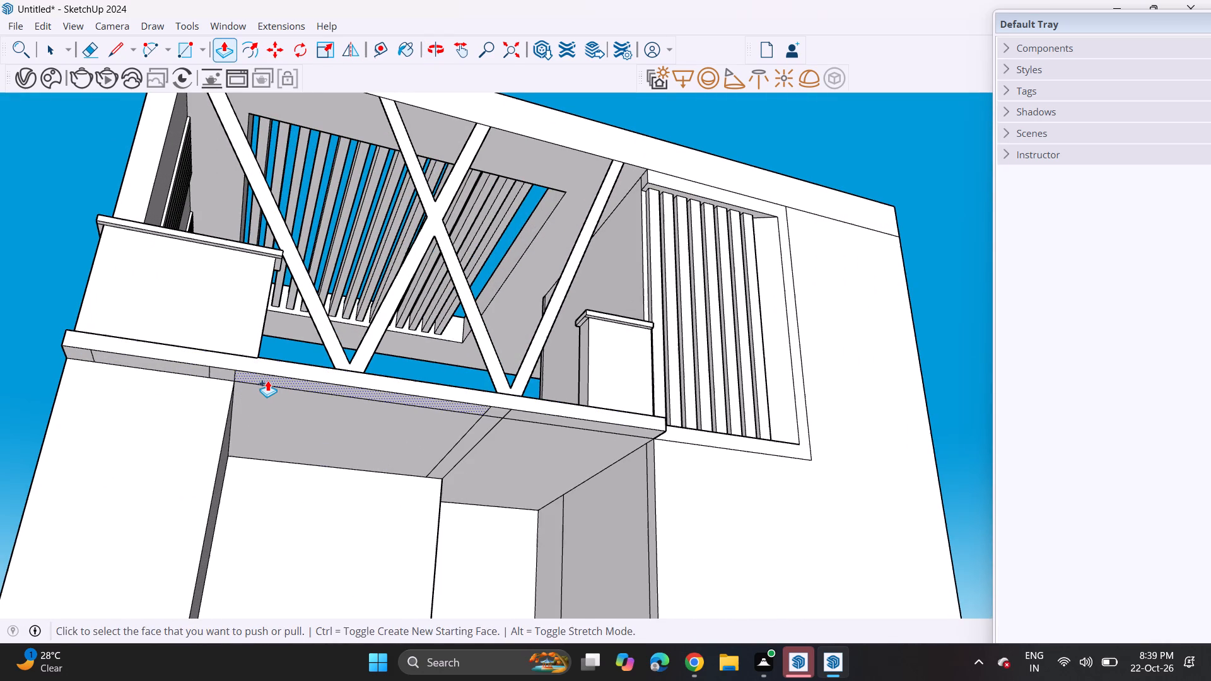
pyautogui.click(267, 380)
pyautogui.press('Escape')
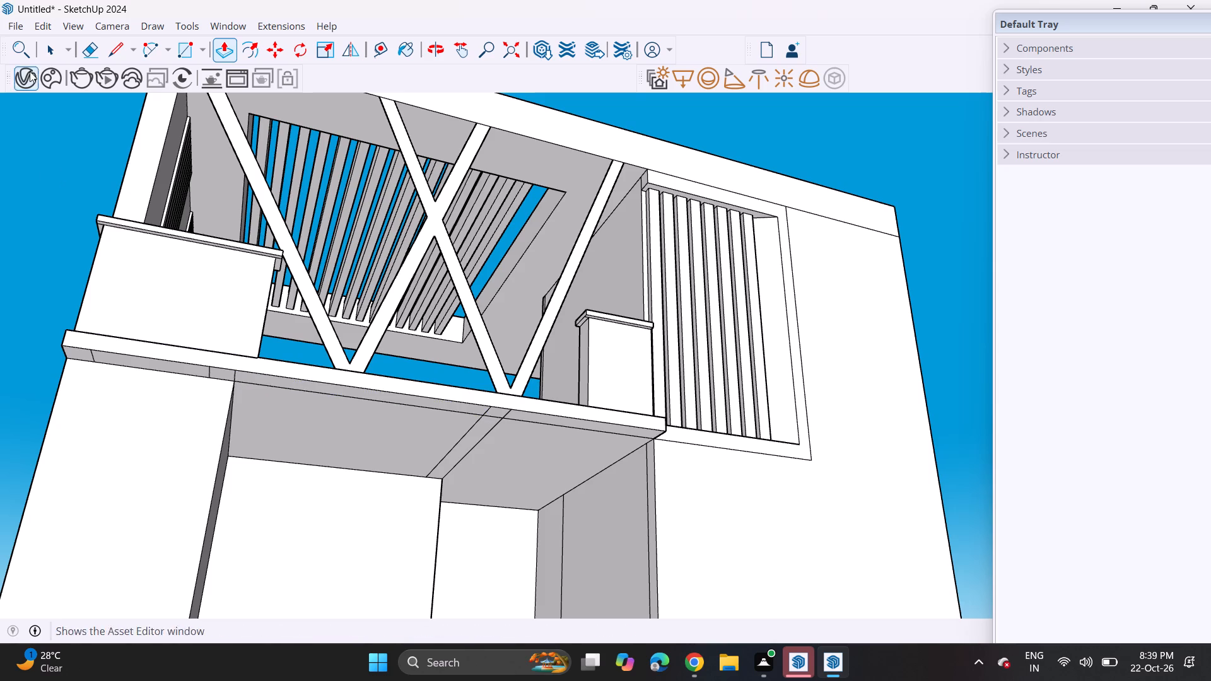
# Erase the short leftover edges crossing the underside of the projecting slab band.
pyautogui.click(83, 45)
pyautogui.scroll(6, 94, 273)
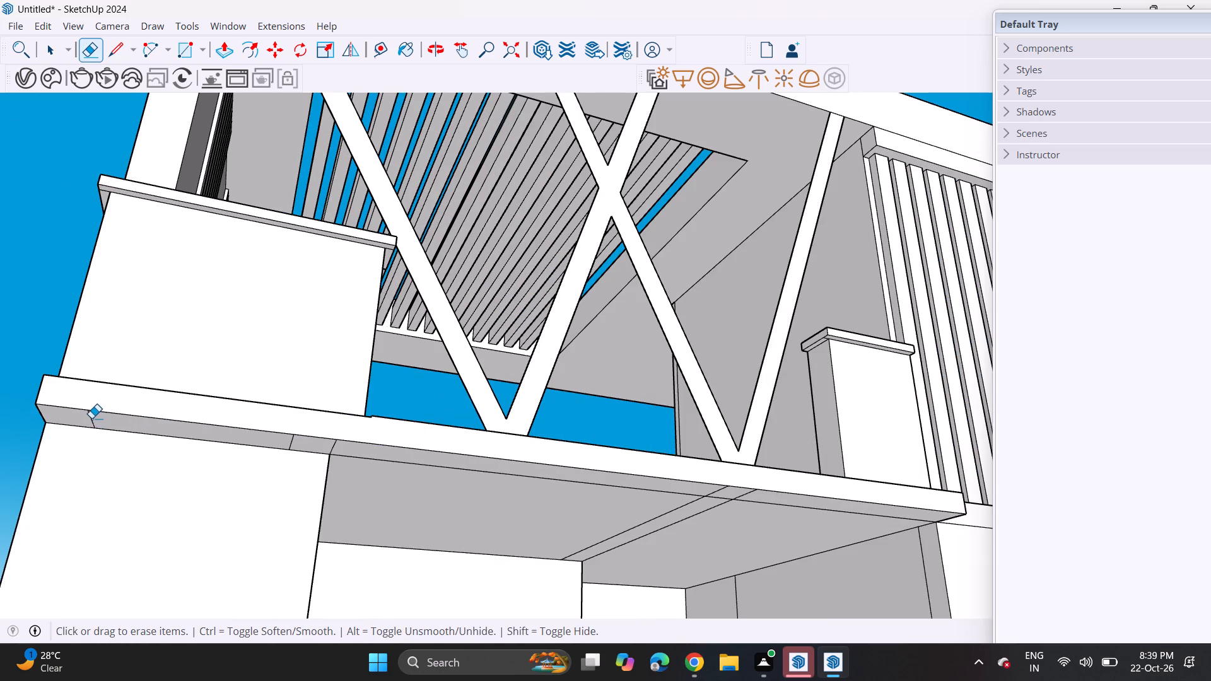
pyautogui.click(91, 418)
pyautogui.click(293, 441)
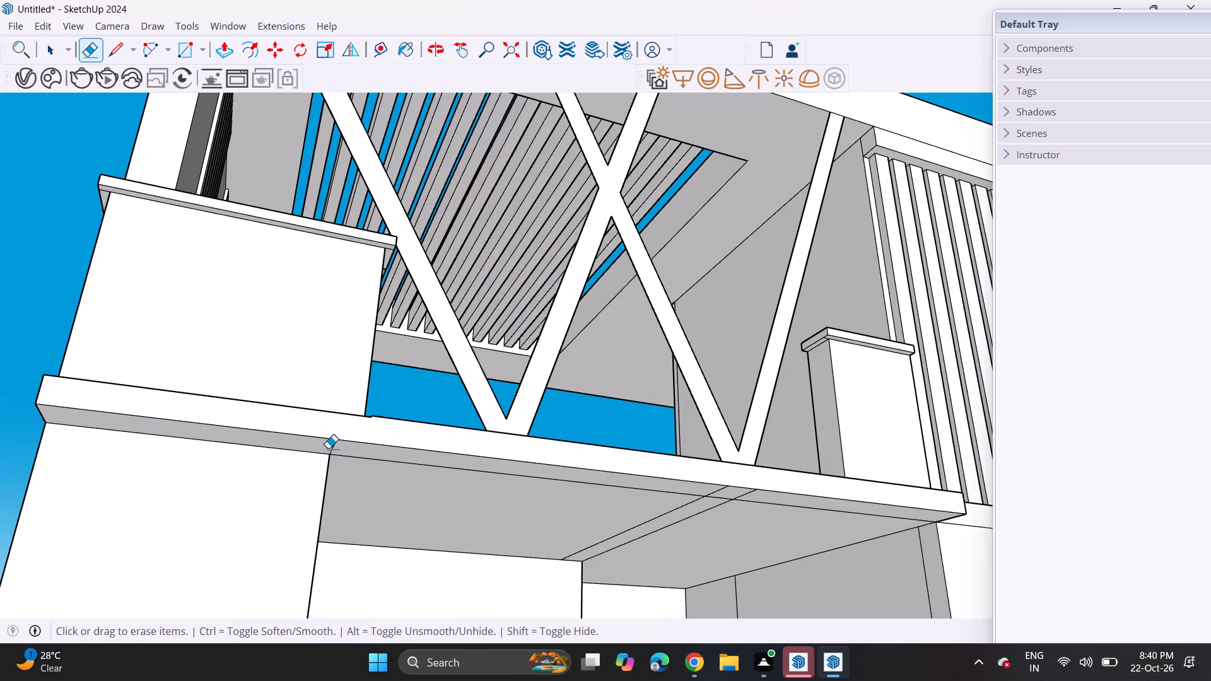
pyautogui.click(331, 450)
pyautogui.scroll(-6, 290, 494)
pyautogui.keyDown('shift'); pyautogui.scroll(1, 398, 492); pyautogui.keyUp('shift')
pyautogui.keyDown('shift'); pyautogui.moveTo(378, 480); pyautogui.dragTo(229, 417, button='middle'); pyautogui.keyUp('shift')
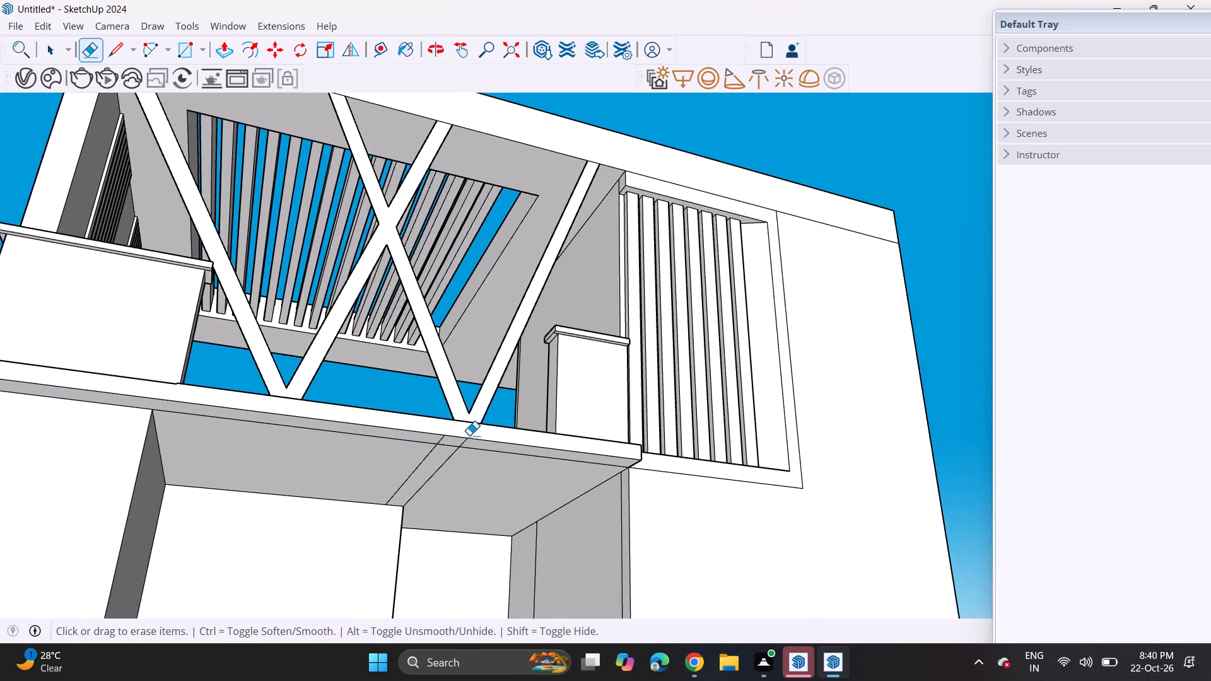
pyautogui.scroll(7, 471, 435)
pyautogui.click(458, 447)
pyautogui.click(410, 441)
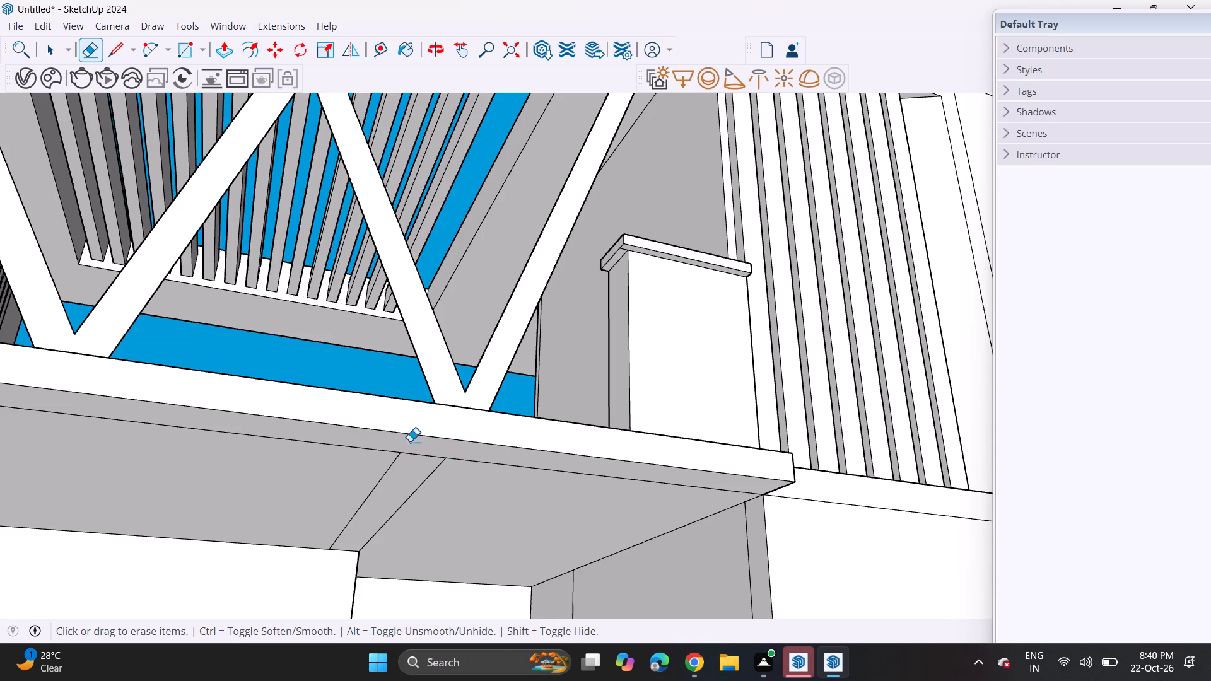
# Extrude the underside of the projecting slab band downward to make it deeper, about twice its height.
pyautogui.scroll(-7, 639, 498)
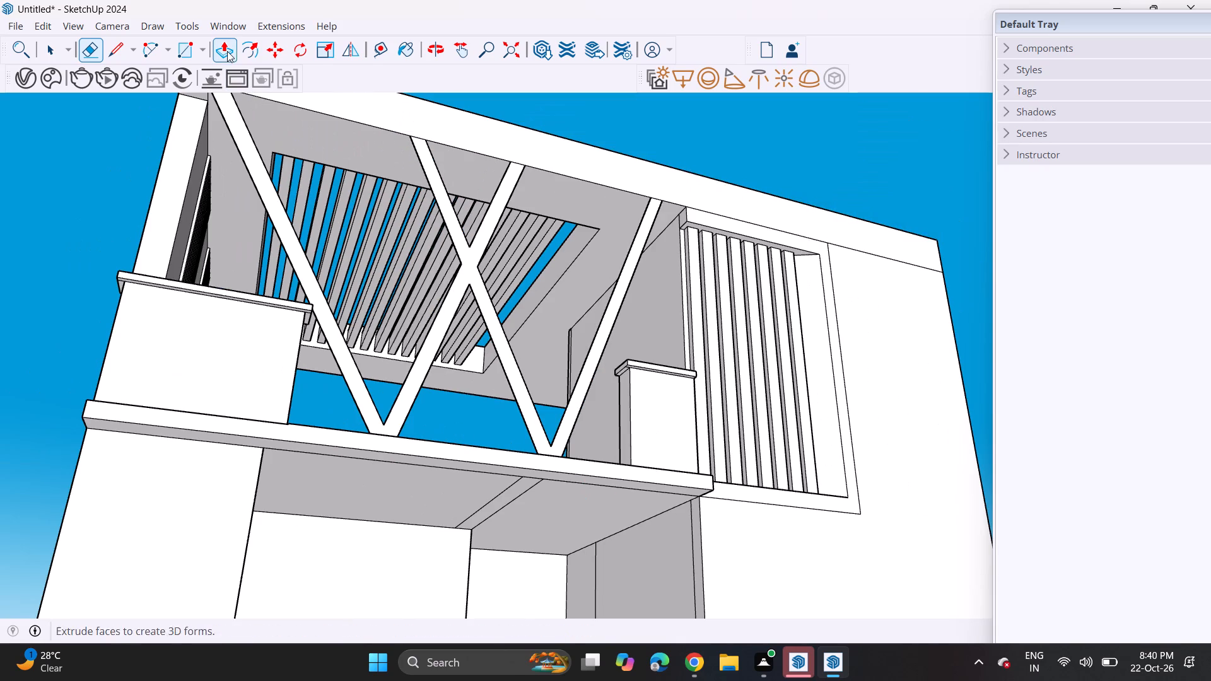
pyautogui.click(227, 51)
pyautogui.click(217, 439)
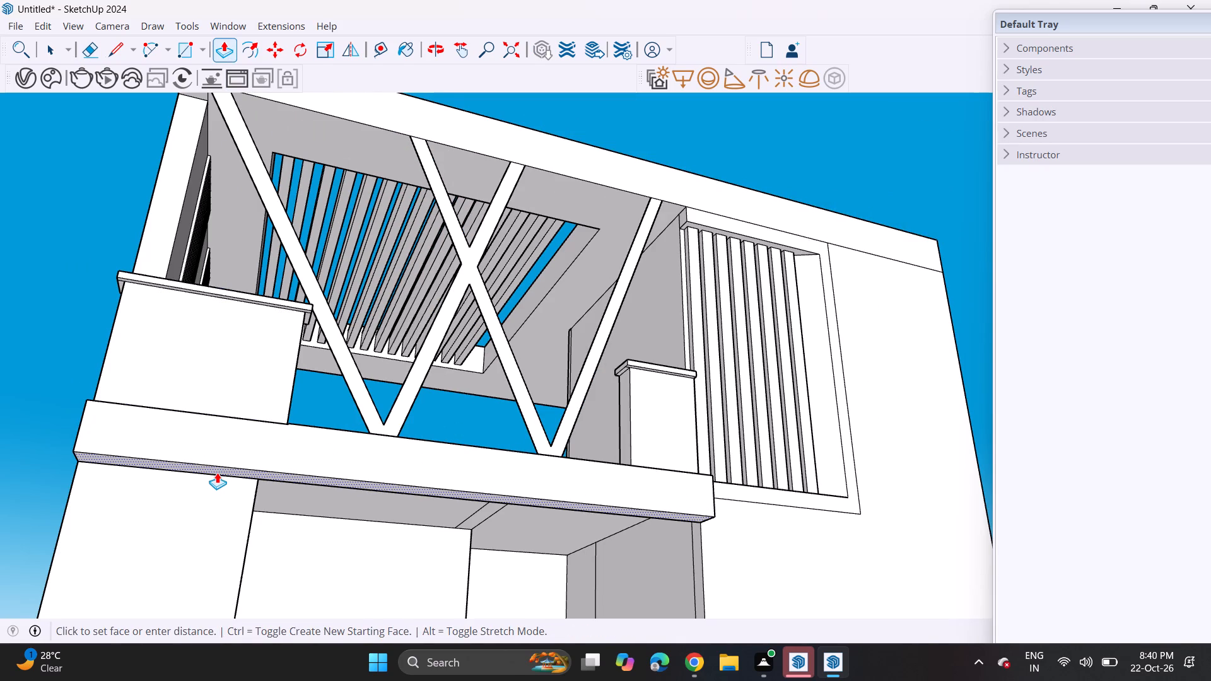
pyautogui.click(217, 472)
pyautogui.scroll(-1, 347, 443)
pyautogui.scroll(1, 346, 441)
pyautogui.moveTo(342, 441); pyautogui.dragTo(252, 508, button='middle')
pyautogui.scroll(-7, 273, 503)
pyautogui.keyDown('shift'); pyautogui.moveTo(356, 498); pyautogui.dragTo(395, 404, button='middle'); pyautogui.keyUp('shift')
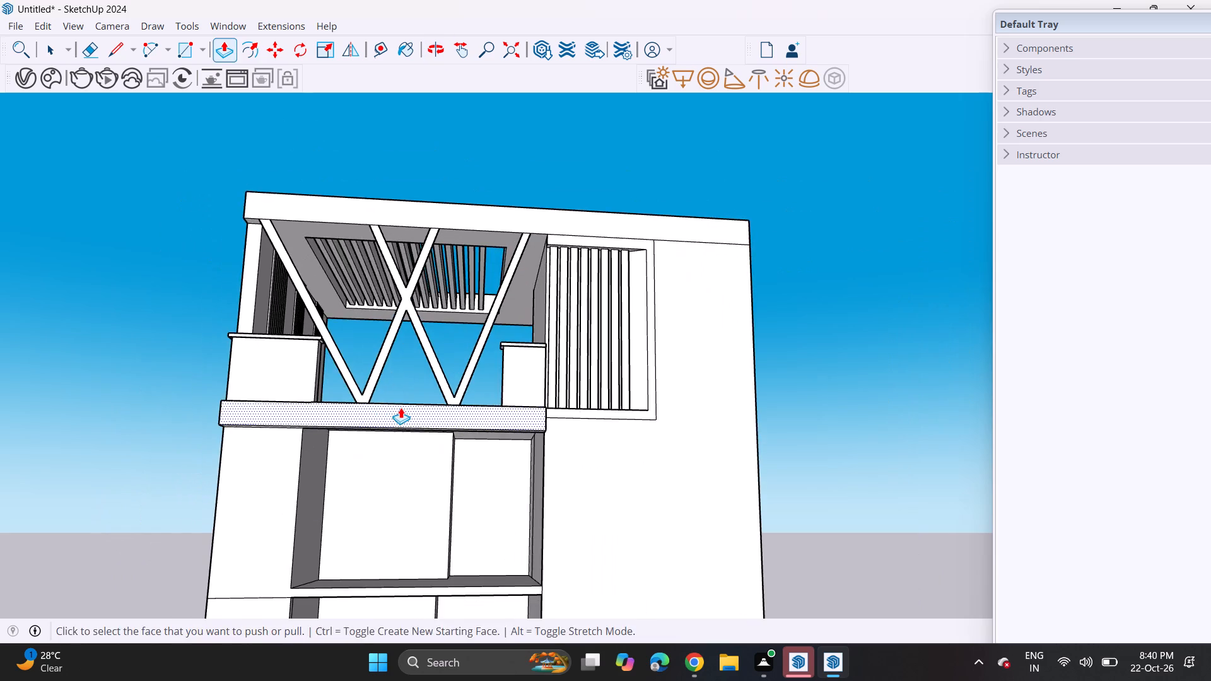
pyautogui.moveTo(401, 407); pyautogui.dragTo(377, 432, button='middle')
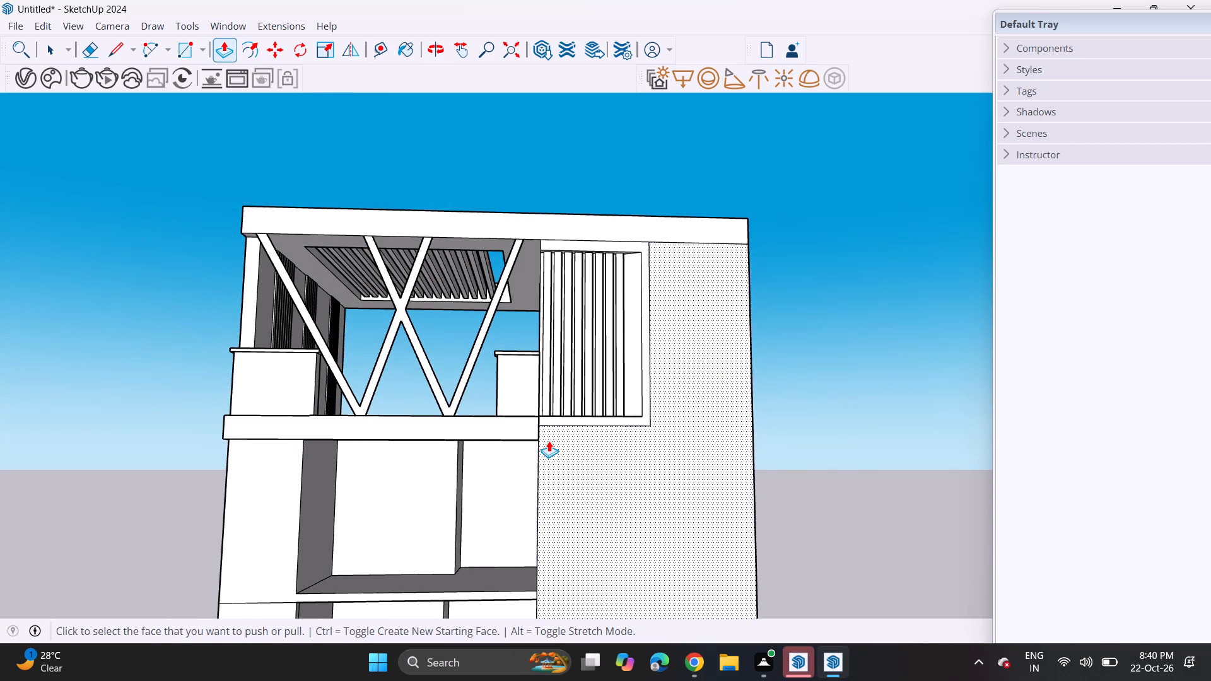
# Push/Pull the plain facade wall and the slatted recess's surrounding frame outward, flush with the front of the projecting slab band.
pyautogui.scroll(4, 549, 441)
pyautogui.moveTo(560, 442); pyautogui.dragTo(364, 494, button='middle')
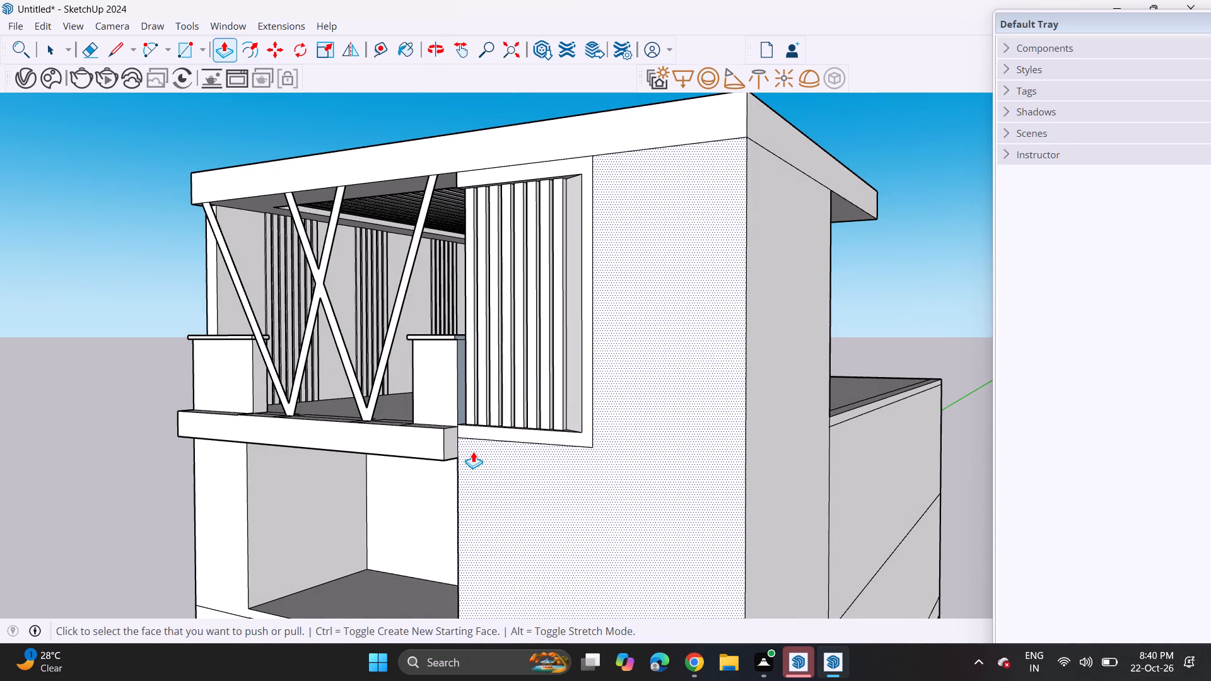
pyautogui.click(473, 451)
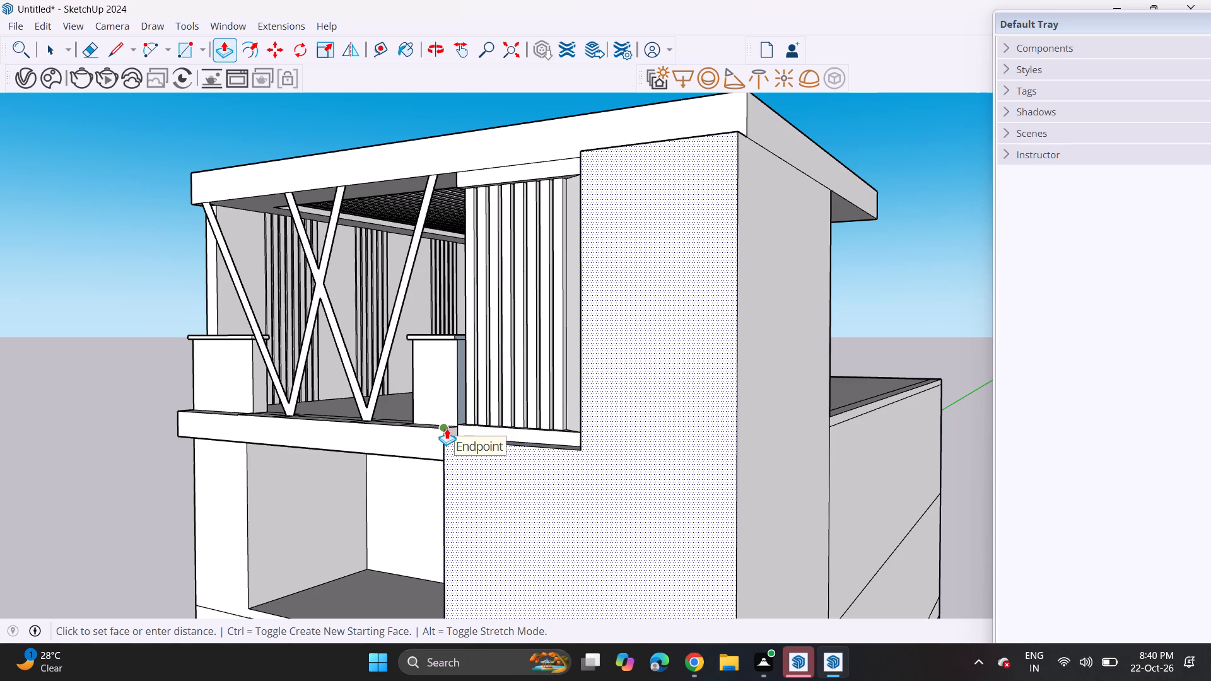
pyautogui.click(447, 428)
pyautogui.moveTo(465, 422); pyautogui.dragTo(557, 443, button='middle')
pyautogui.scroll(1, 557, 443)
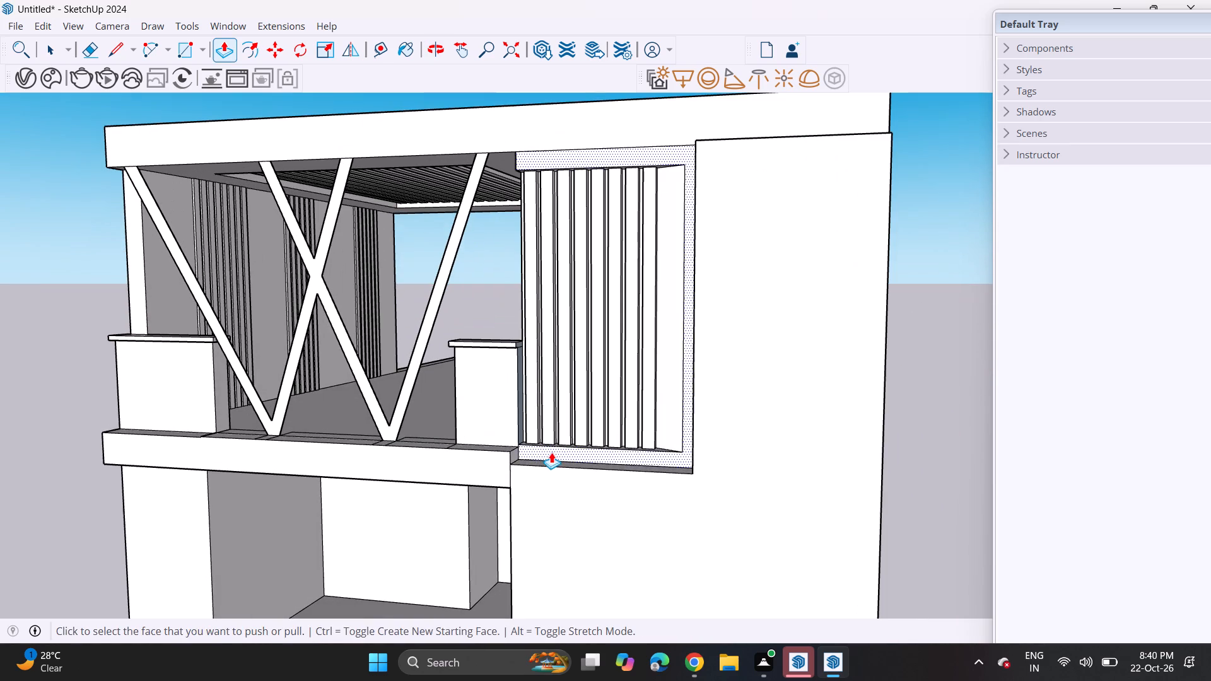
pyautogui.click(551, 452)
pyautogui.click(515, 458)
# Draw a diagonal line across the slatted recess's top face, from its outer front corner back to the end of the last slat.
pyautogui.moveTo(560, 434); pyautogui.dragTo(642, 402, button='middle')
pyautogui.scroll(1, 642, 402)
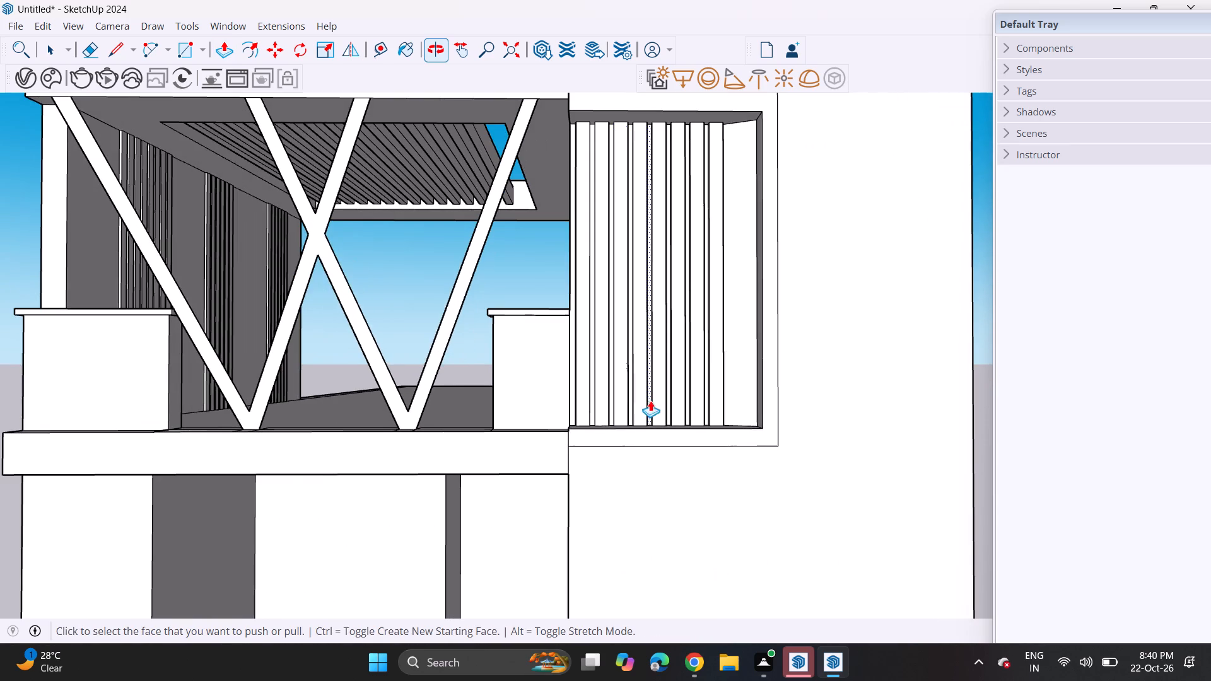
pyautogui.scroll(-6, 700, 329)
pyautogui.moveTo(677, 332); pyautogui.dragTo(499, 352, button='middle')
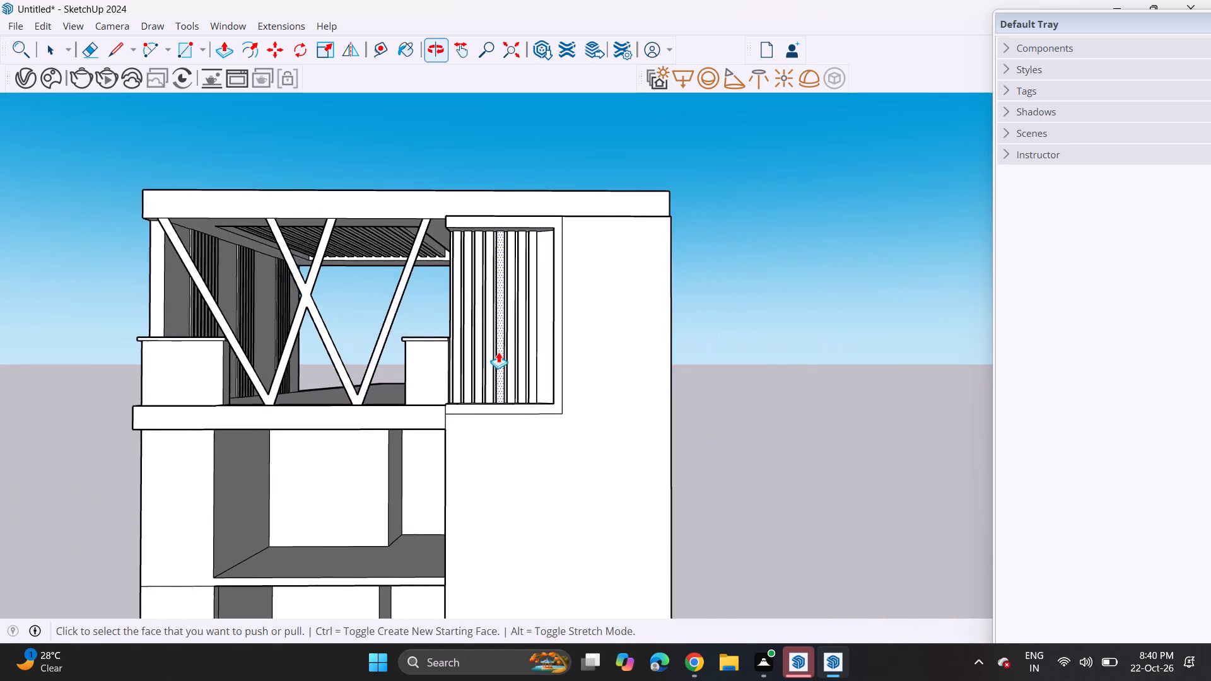
pyautogui.moveTo(500, 352); pyautogui.dragTo(586, 335, button='middle')
pyautogui.scroll(11, 568, 203)
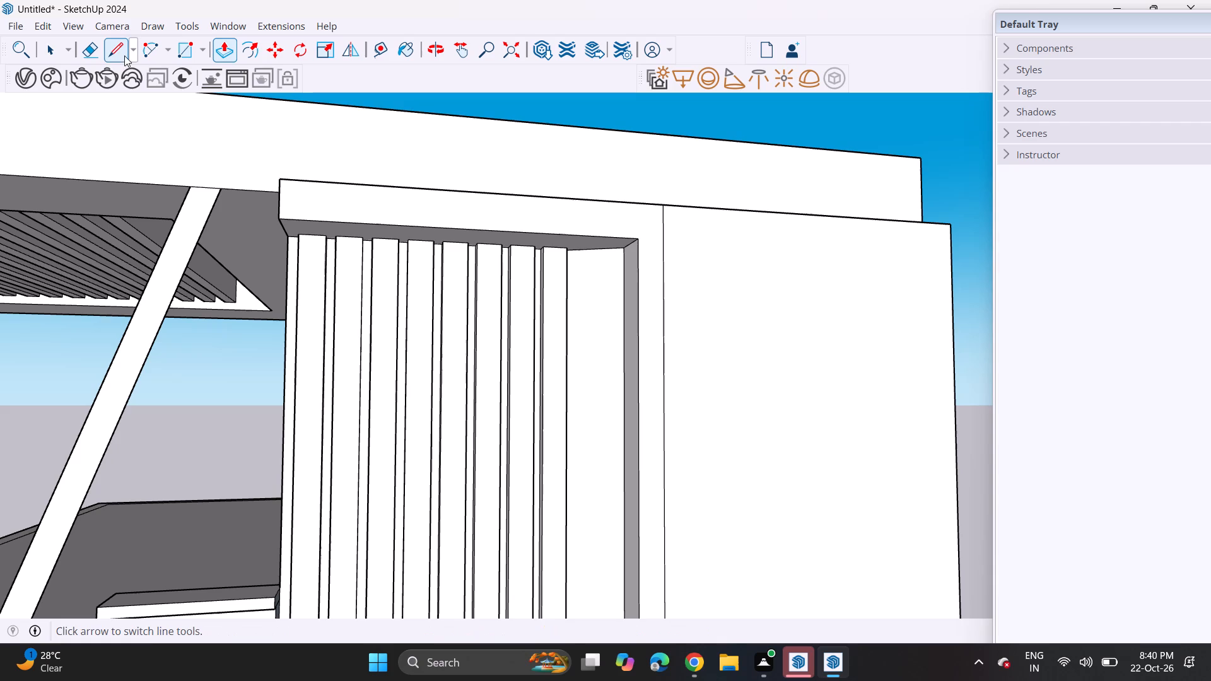
pyautogui.click(113, 54)
pyautogui.click(635, 242)
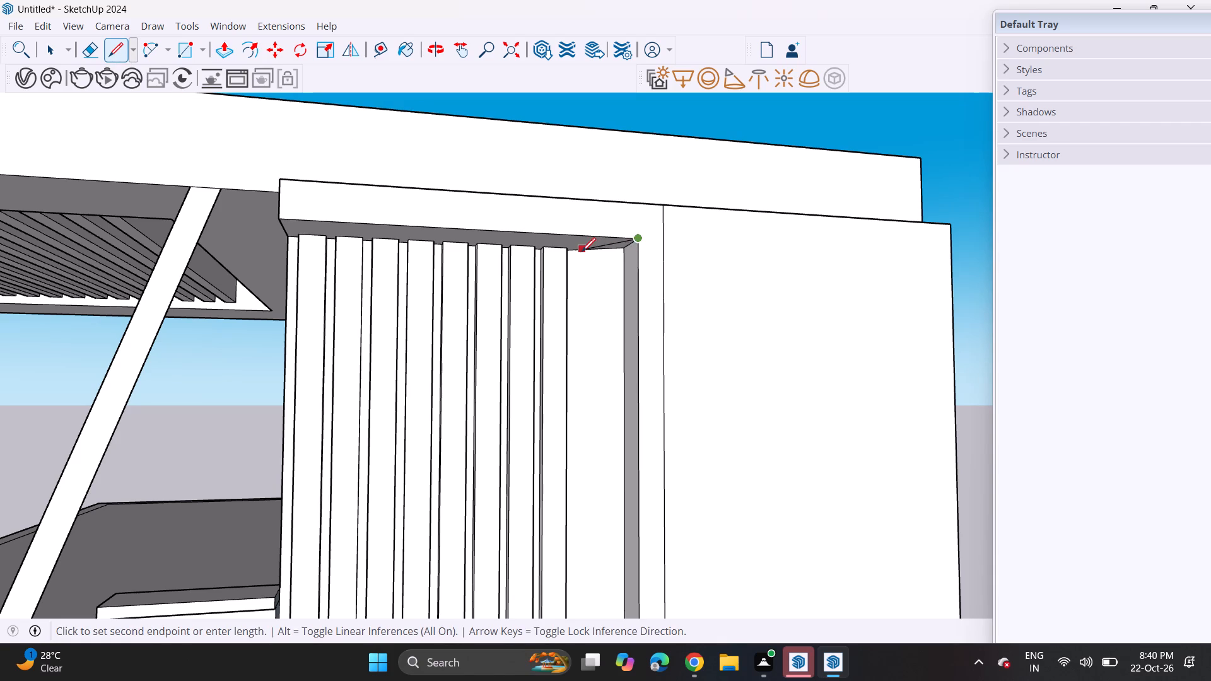
pyautogui.click(573, 253)
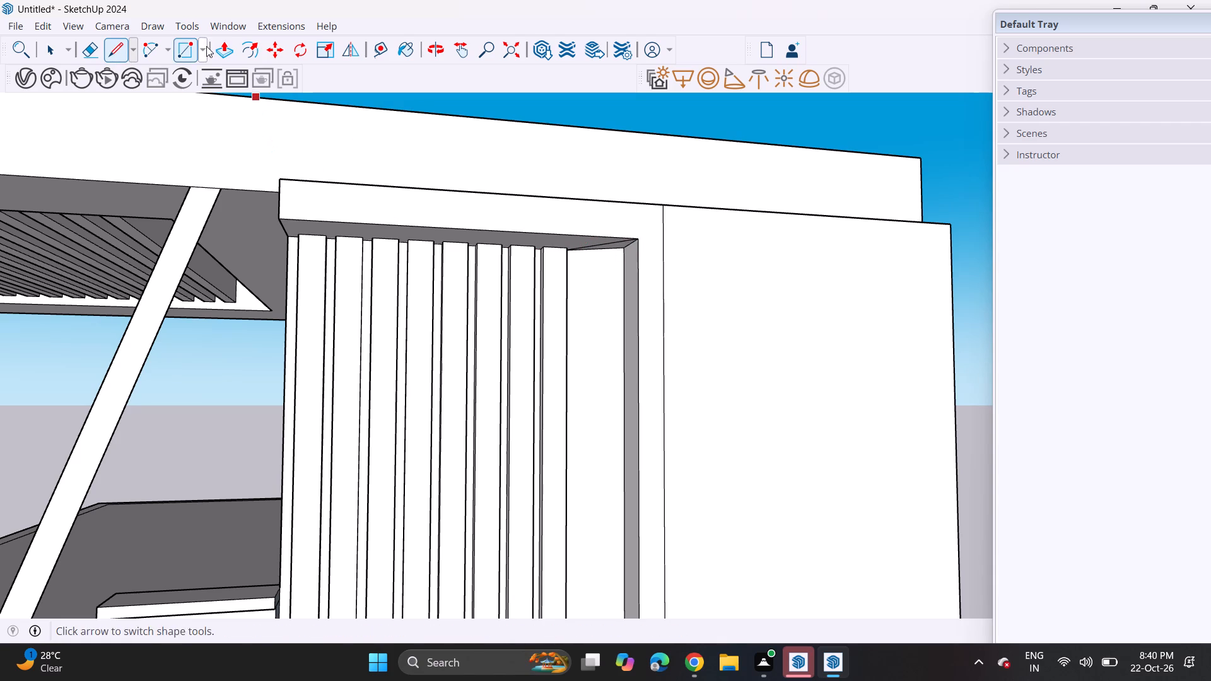
# Extrude the triangular corner face down to the recess's sill, giving the recess a splayed side.
pyautogui.click(235, 50)
pyautogui.click(617, 246)
pyautogui.scroll(-7, 618, 316)
pyautogui.keyDown('shift'); pyautogui.moveTo(618, 340); pyautogui.dragTo(587, 216, button='middle'); pyautogui.keyUp('shift')
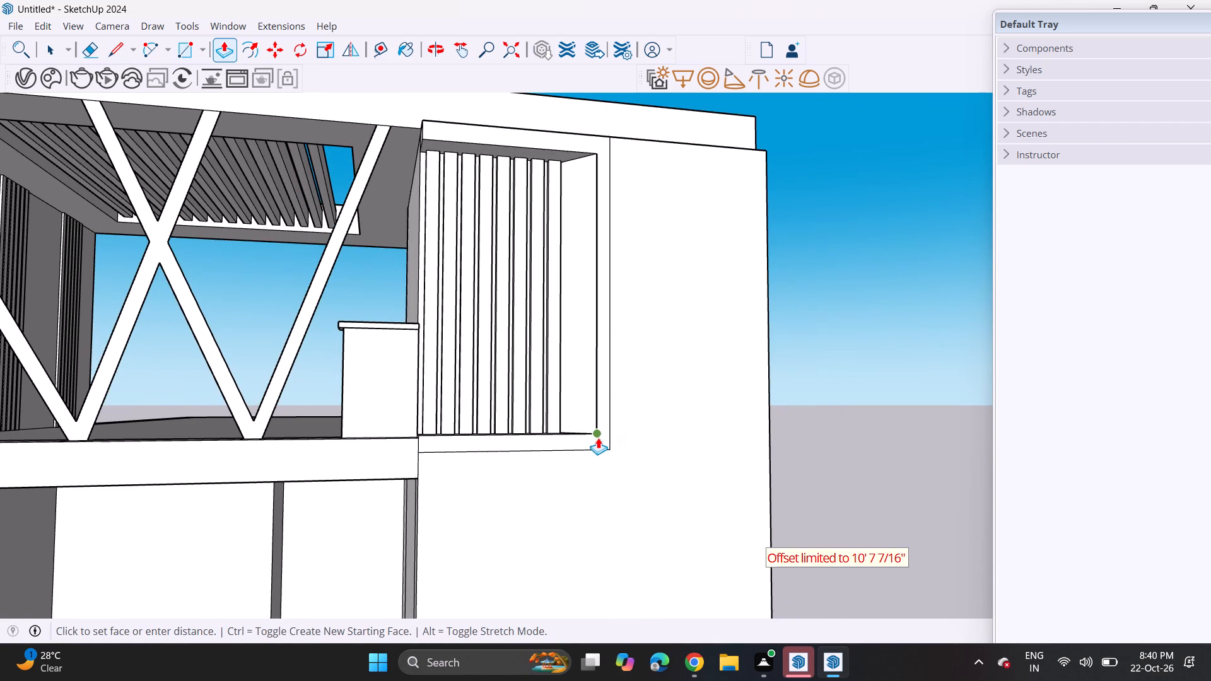
pyautogui.click(597, 438)
# Draw a tall rectangle on the facade wall, from the slatted frame's outer top corner down to just above the wall's base.
pyautogui.moveTo(576, 347); pyautogui.dragTo(541, 381, button='middle')
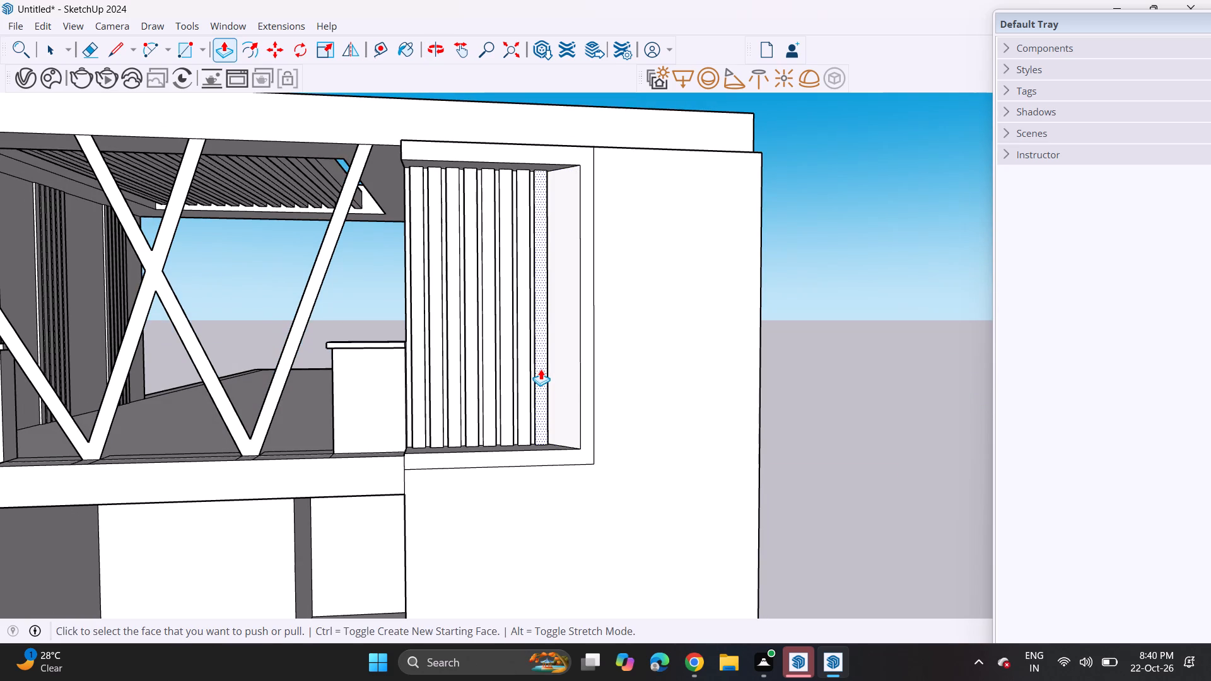
pyautogui.scroll(-1, 541, 369)
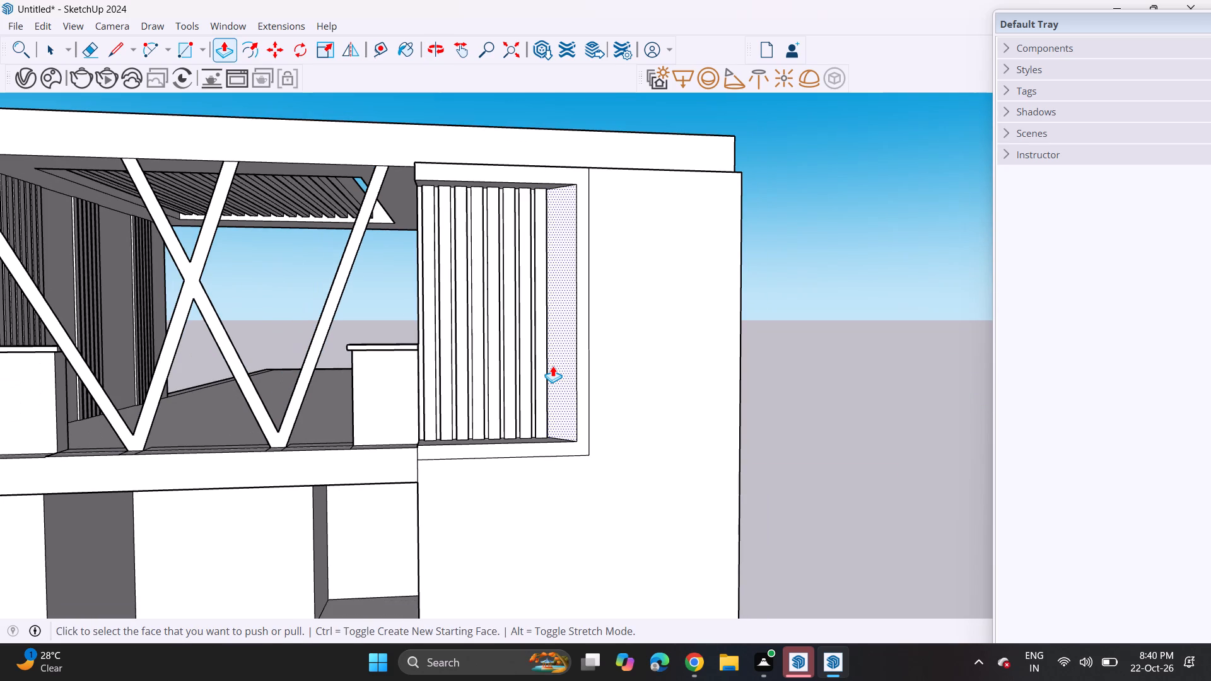
pyautogui.scroll(-4, 549, 367)
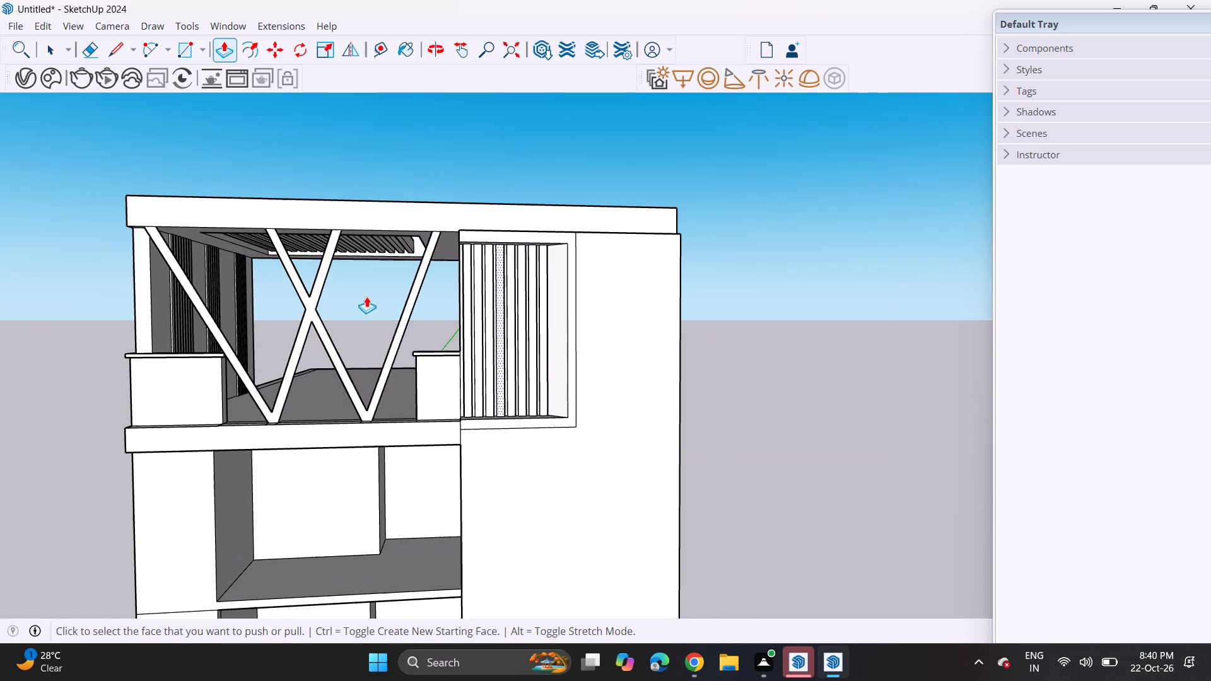
pyautogui.click(180, 57)
pyautogui.scroll(-4, 720, 425)
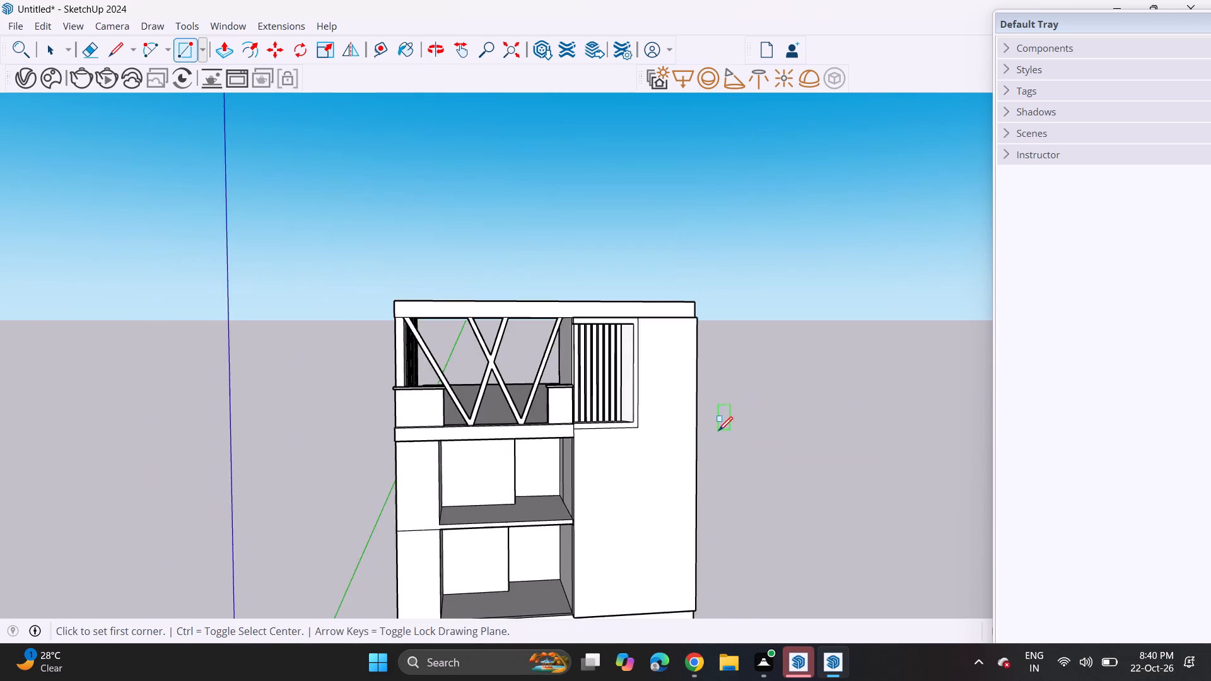
pyautogui.scroll(-1, 718, 431)
pyautogui.keyDown('shift'); pyautogui.moveTo(686, 446); pyautogui.dragTo(619, 296, button='middle'); pyautogui.keyUp('shift')
pyautogui.keyDown('shift'); pyautogui.scroll(1, 676, 387); pyautogui.keyUp('shift')
pyautogui.moveTo(618, 296); pyautogui.dragTo(611, 320, button='middle')
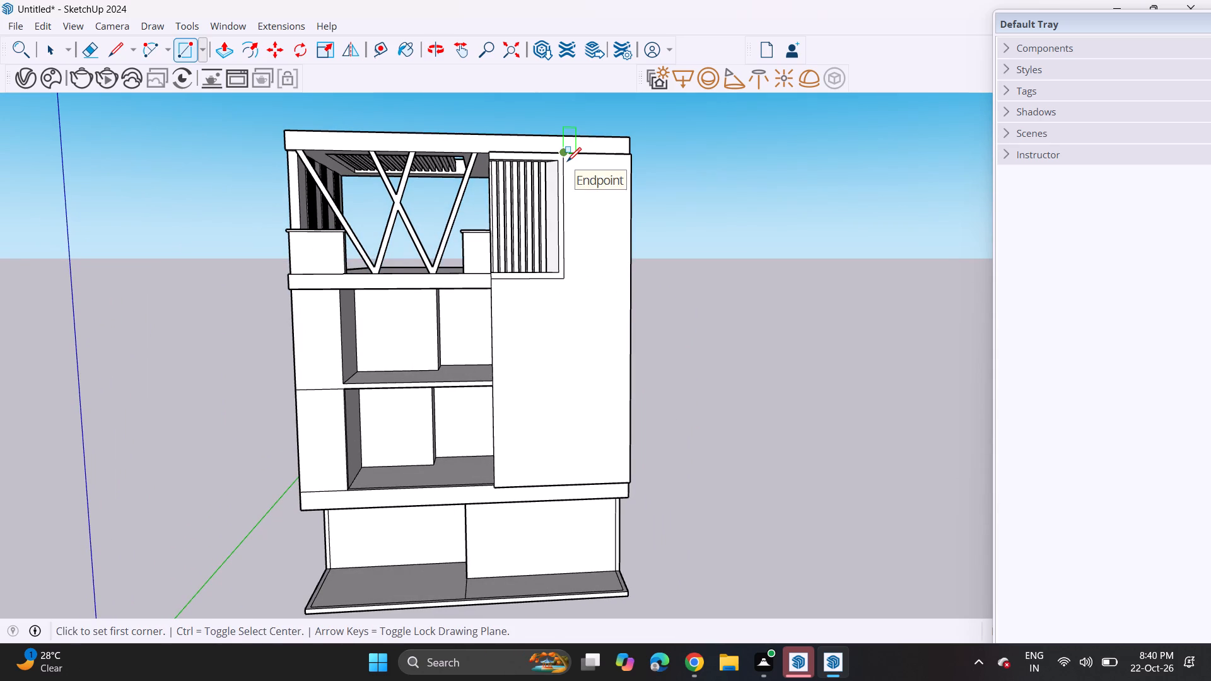
pyautogui.click(567, 161)
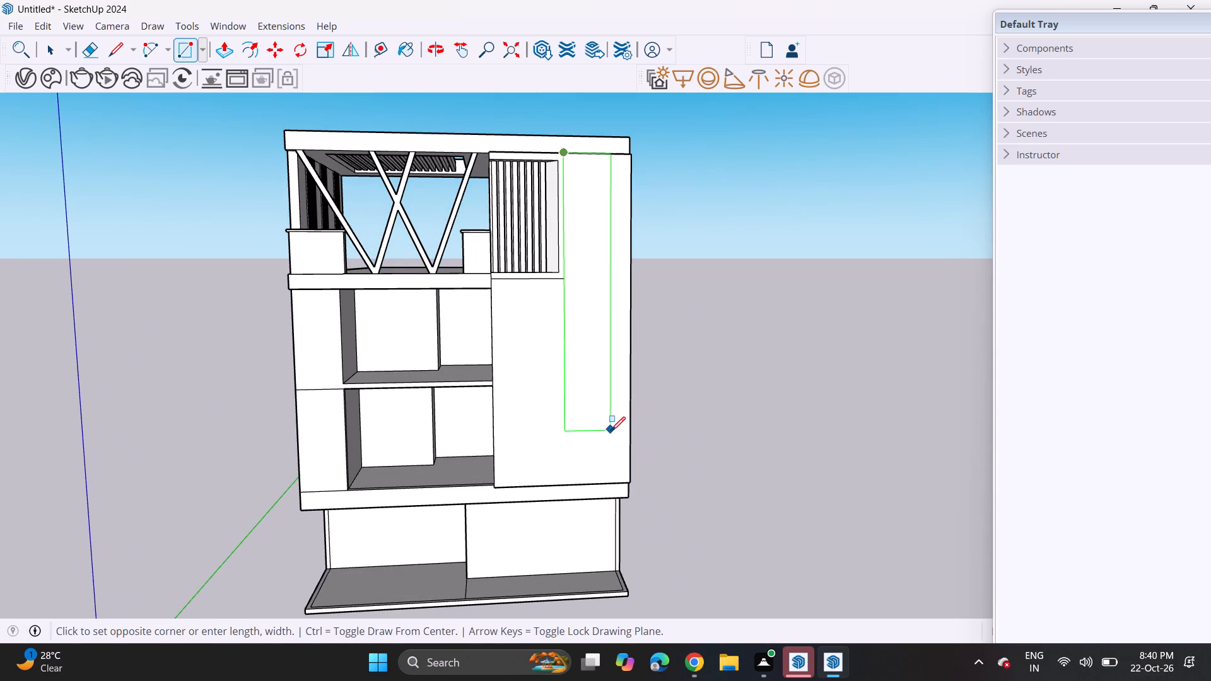
pyautogui.click(612, 462)
# Draw a narrower tall rectangle inside the facade panel against its outer edge, stopping short of the panel's top and bottom.
pyautogui.moveTo(610, 258); pyautogui.dragTo(496, 409, button='middle')
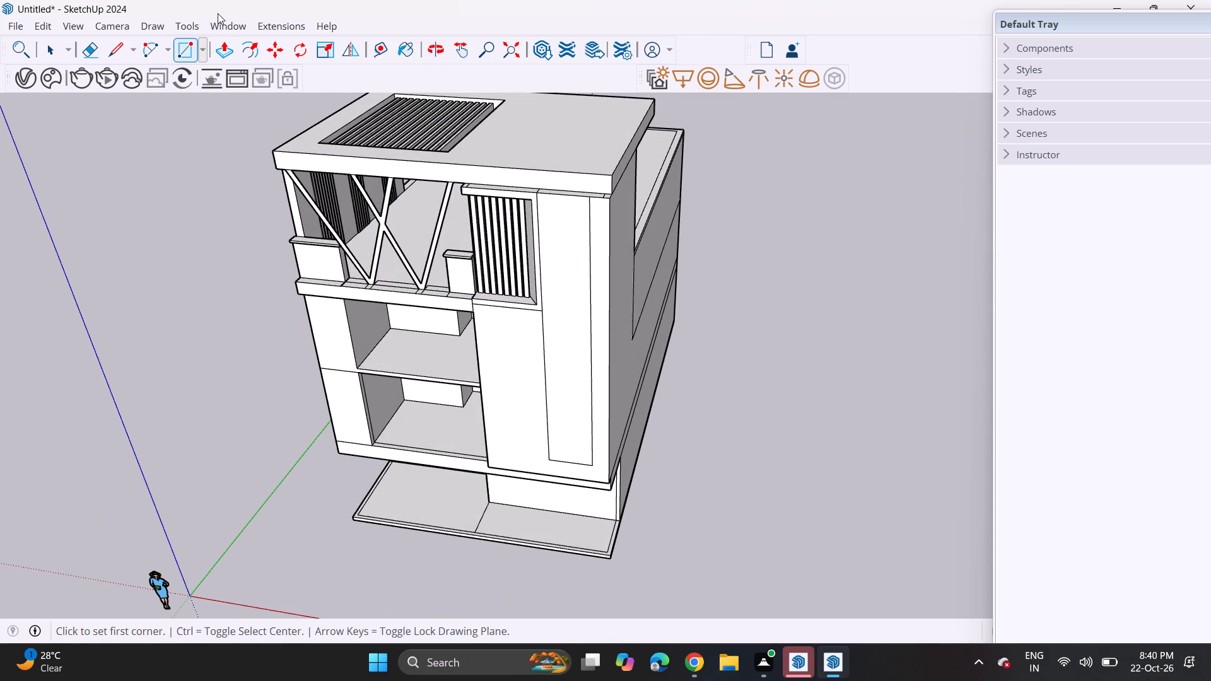
pyautogui.click(223, 47)
pyautogui.scroll(4, 495, 410)
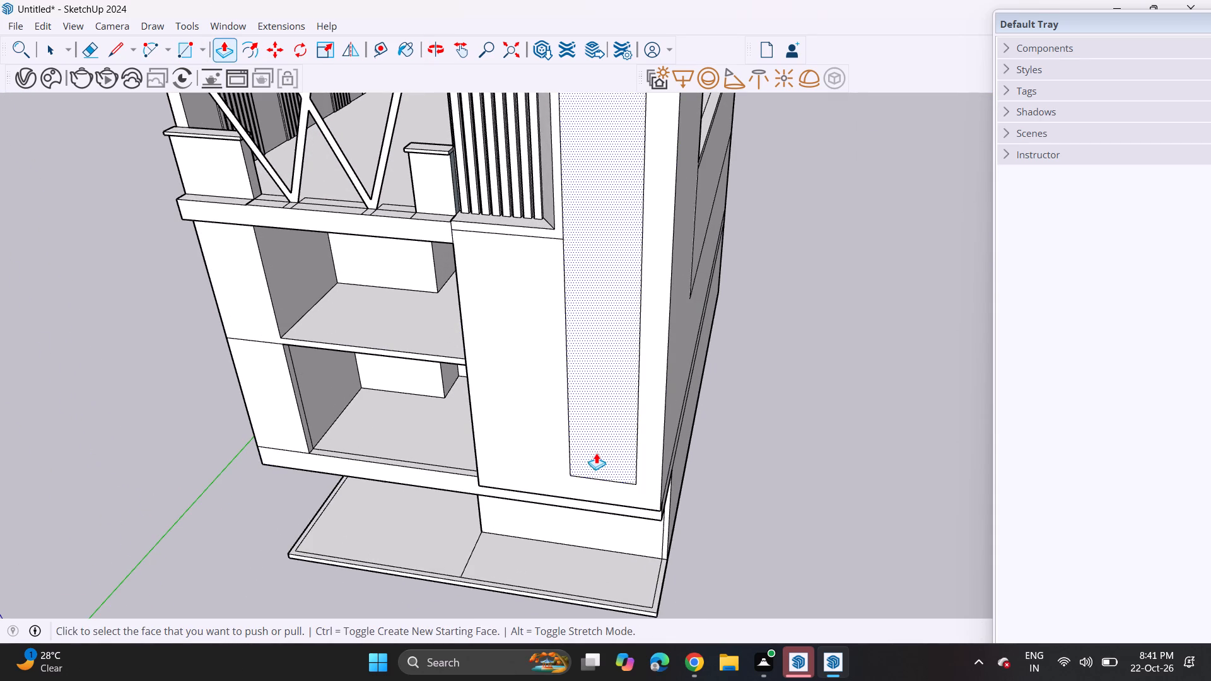
pyautogui.scroll(-6, 596, 436)
pyautogui.moveTo(563, 404); pyautogui.dragTo(663, 241, button='middle')
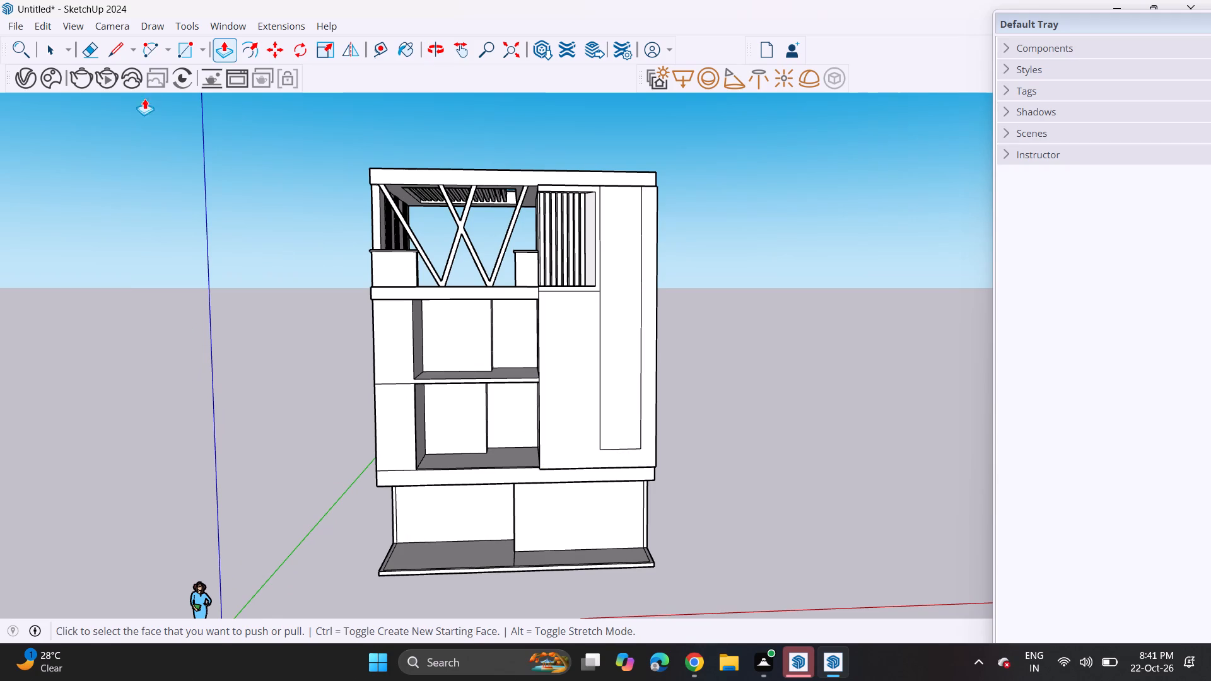
pyautogui.click(178, 44)
pyautogui.scroll(2, 632, 218)
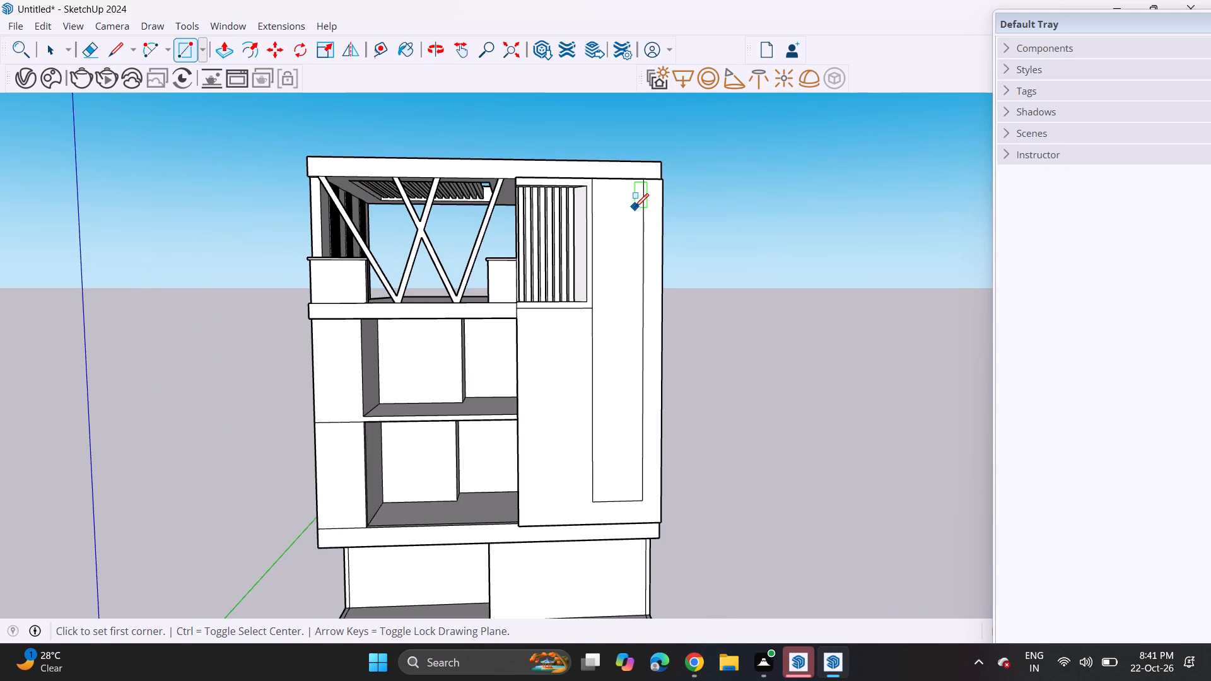
pyautogui.scroll(5, 669, 242)
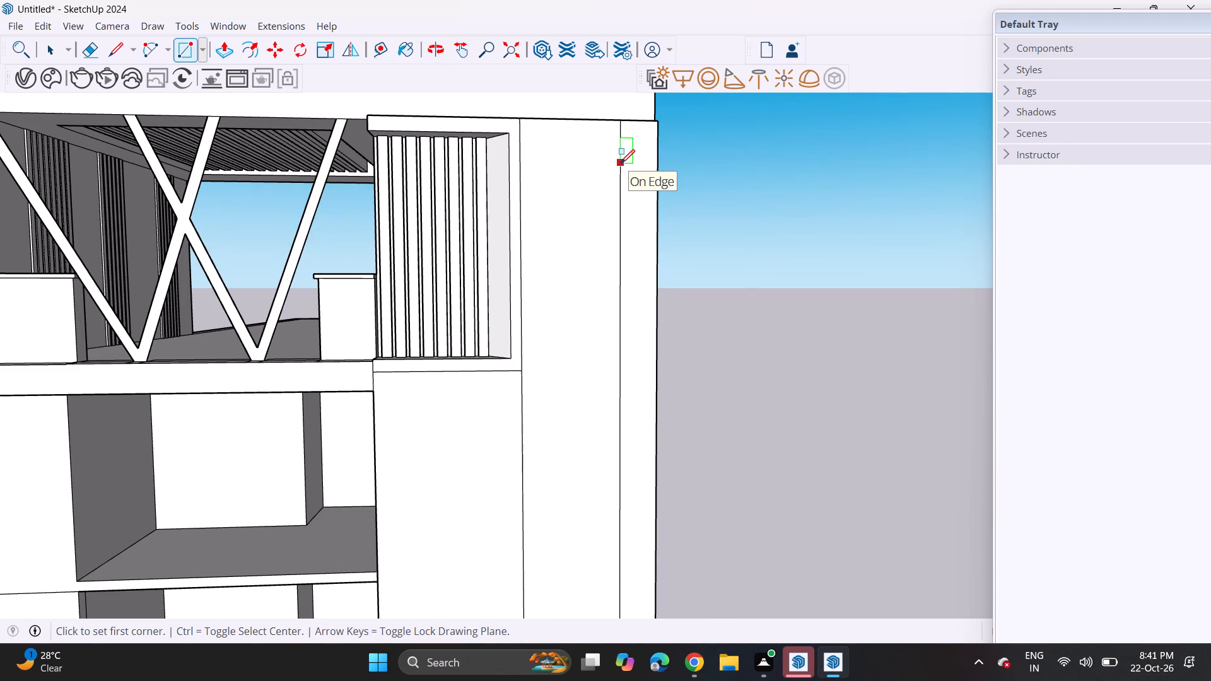
pyautogui.click(621, 163)
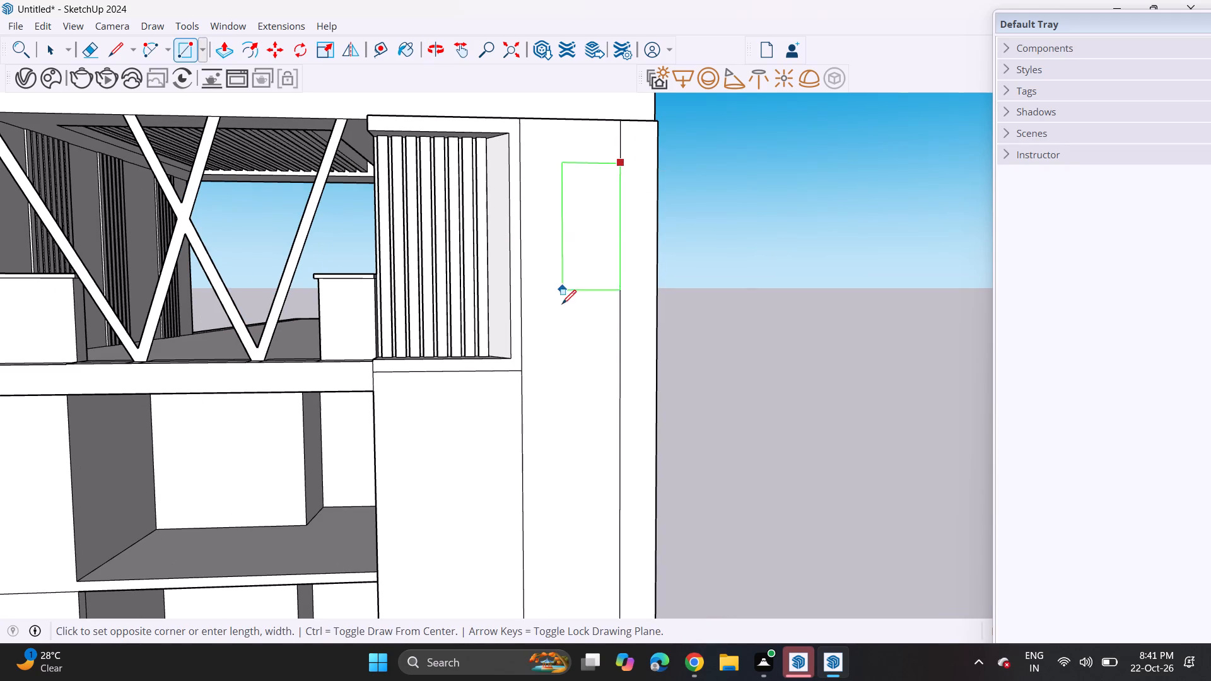
pyautogui.scroll(-5, 558, 521)
pyautogui.keyDown('shift'); pyautogui.moveTo(558, 521); pyautogui.dragTo(511, 377, button='middle'); pyautogui.keyUp('shift')
pyautogui.scroll(1, 511, 377)
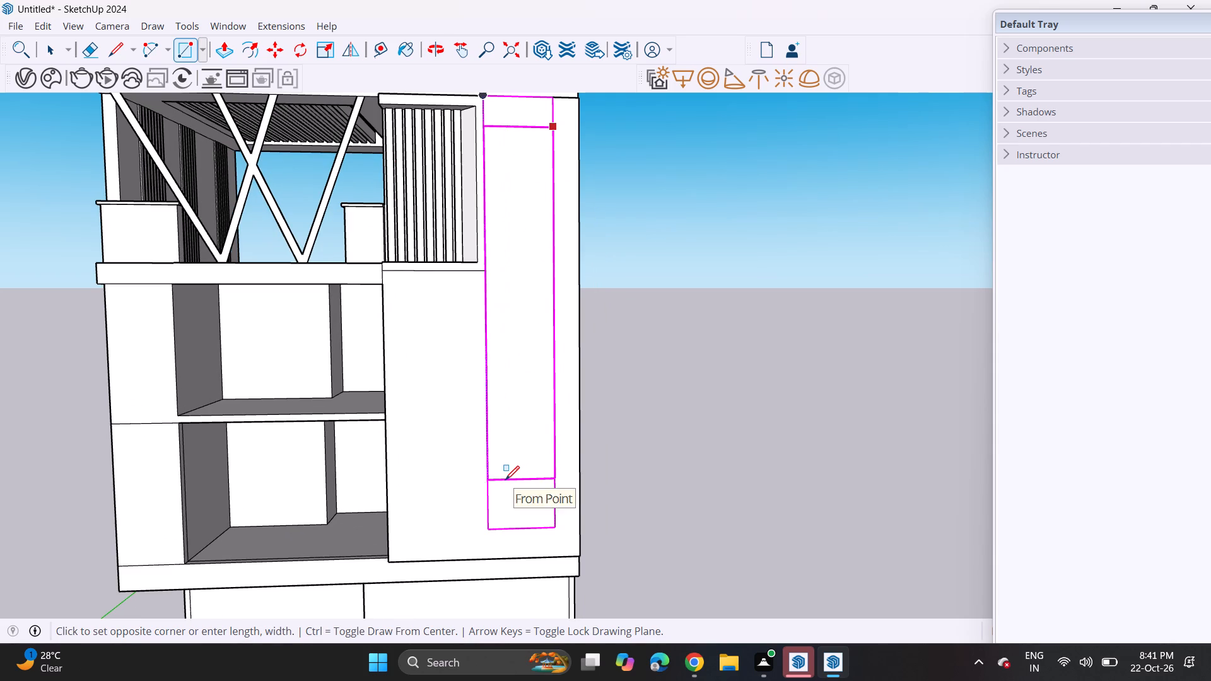
pyautogui.click(509, 479)
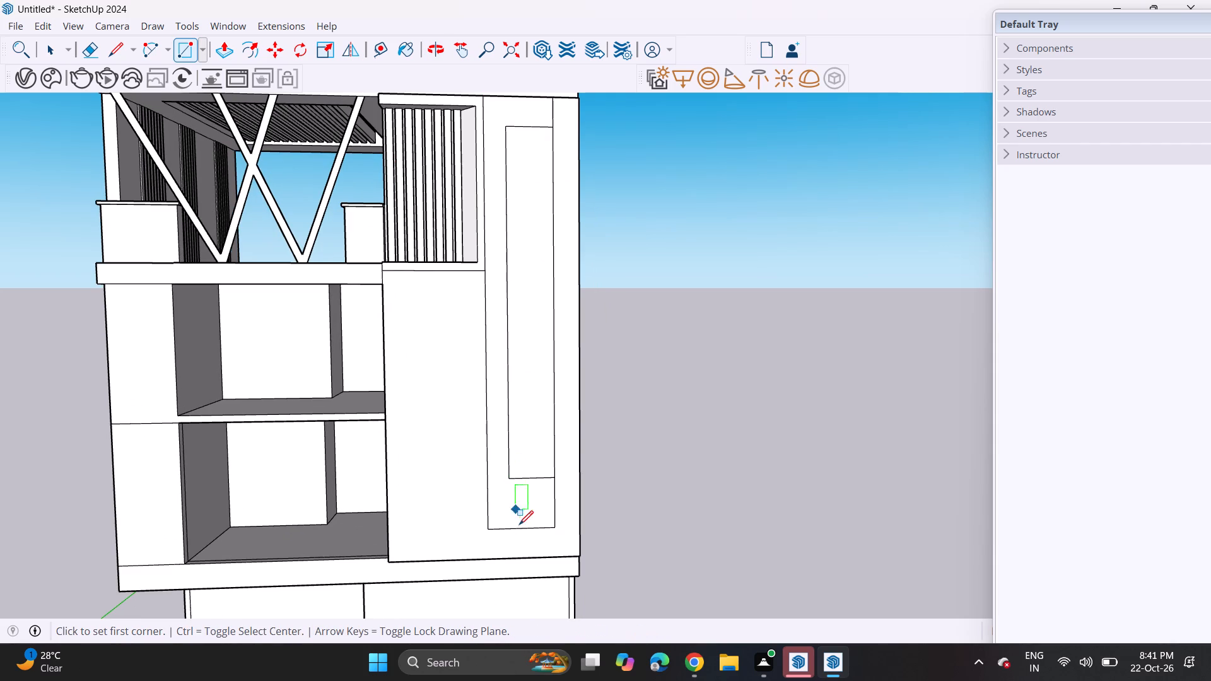
# Move the tall facade panel's bottom edge straight down to the base of the wall.
pyautogui.press('space')
pyautogui.click(521, 529)
pyautogui.press('m')
pyautogui.click(521, 529)
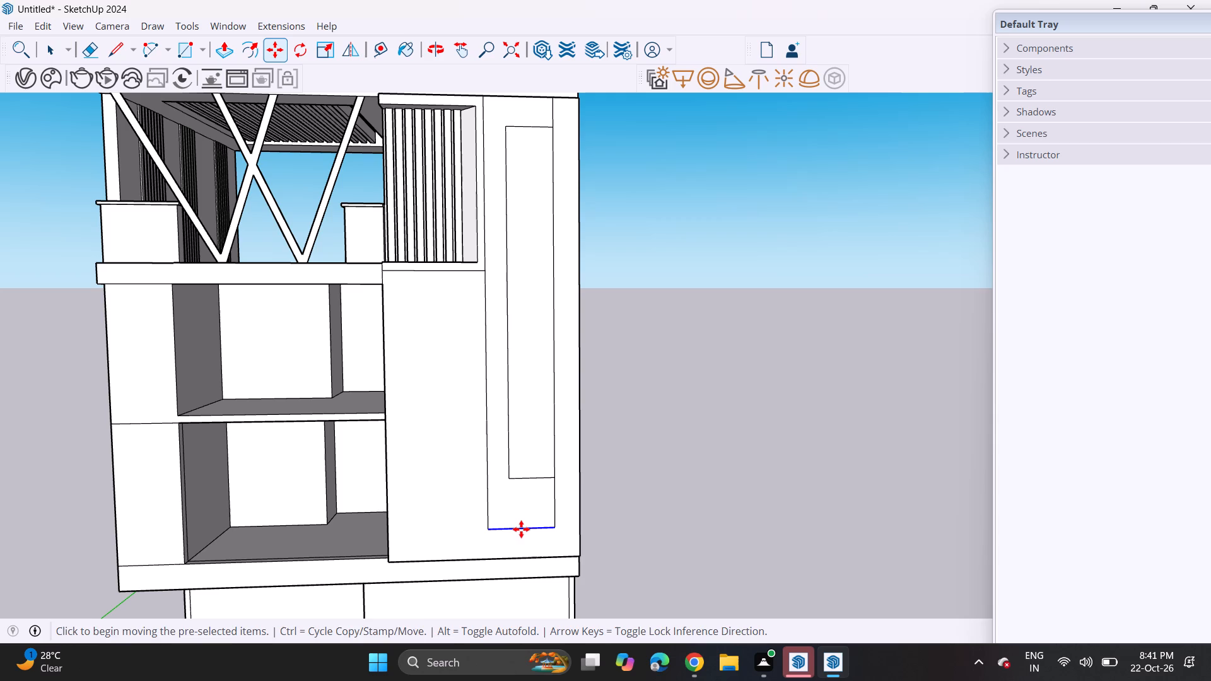
pyautogui.click(521, 555)
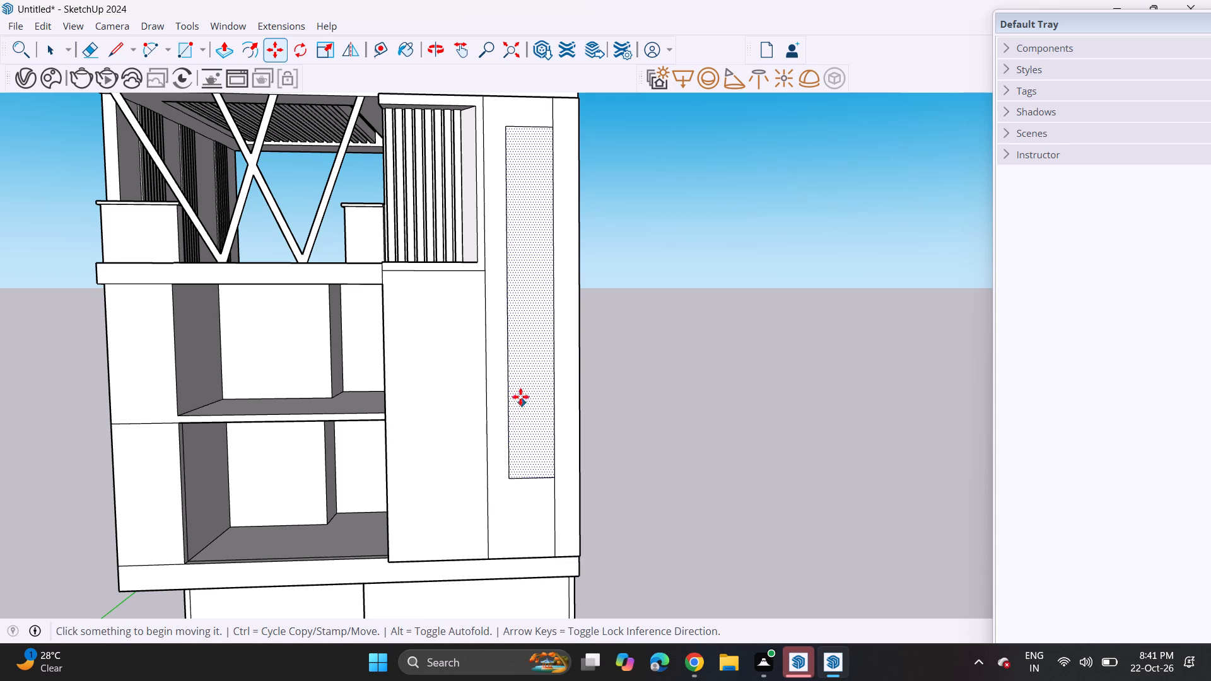
# Extrude the roof slab's front face outward in two pulls, first to the facade plane and then slightly beyond it.
pyautogui.scroll(-3, 509, 408)
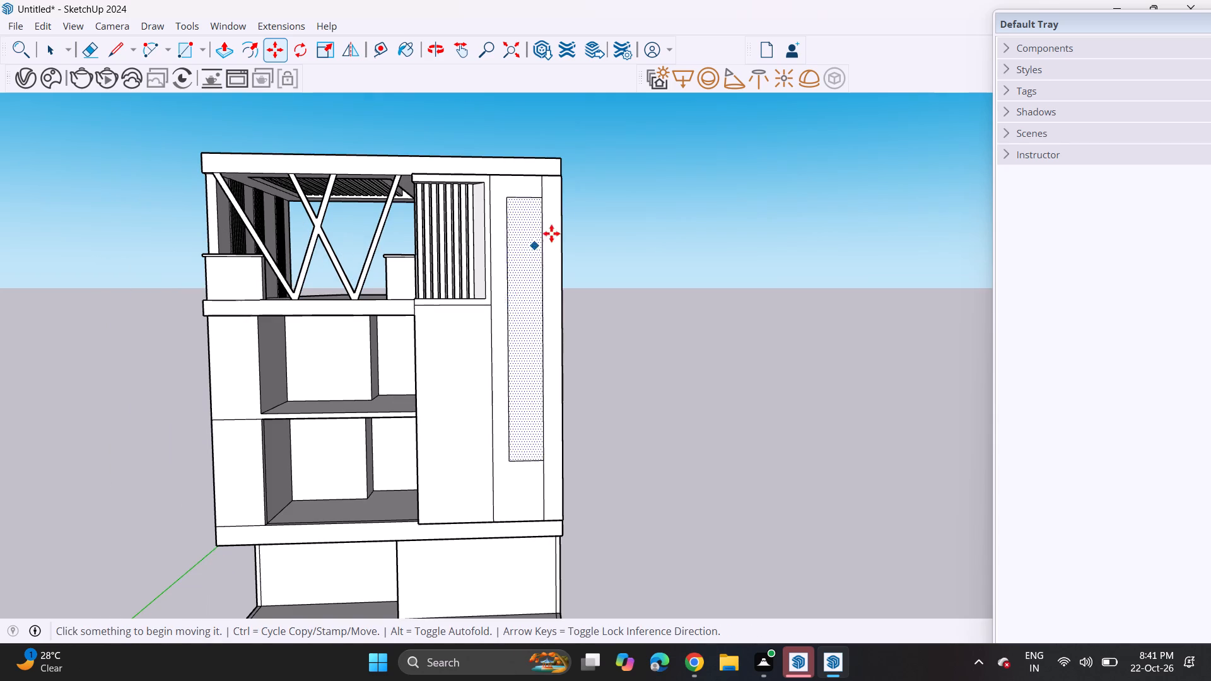
pyautogui.moveTo(547, 142); pyautogui.dragTo(407, 258, button='middle')
pyautogui.scroll(9, 528, 167)
pyautogui.click(495, 212)
pyautogui.press('Escape')
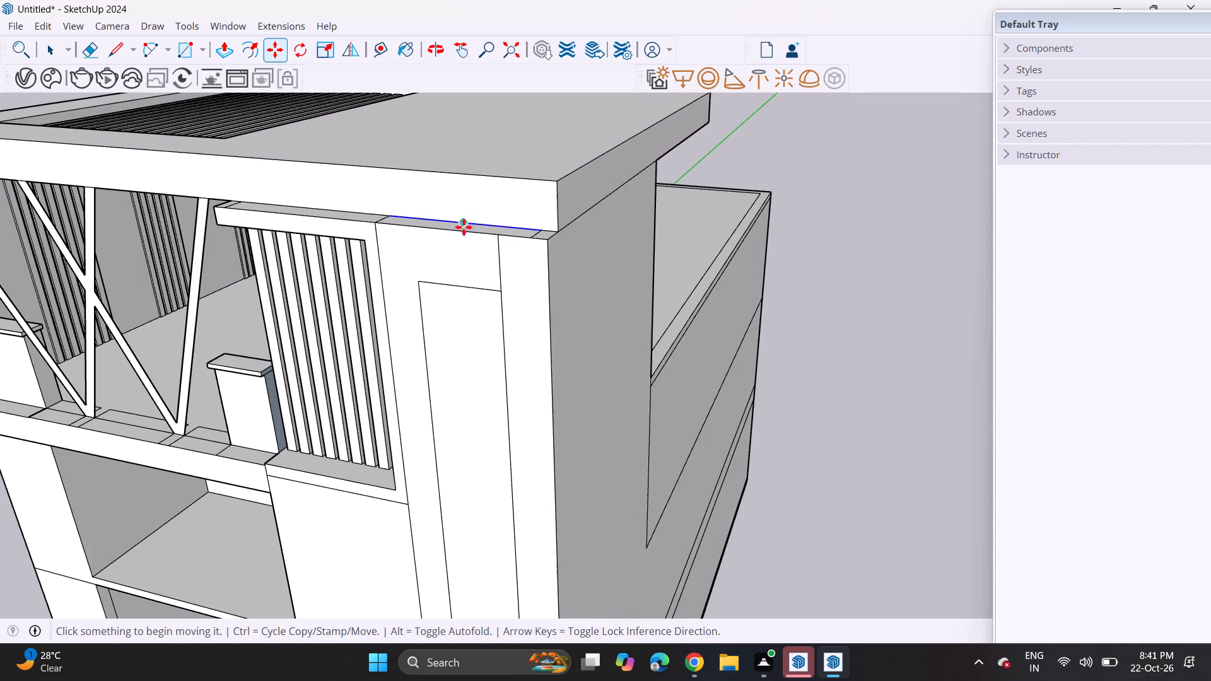
pyautogui.click(218, 54)
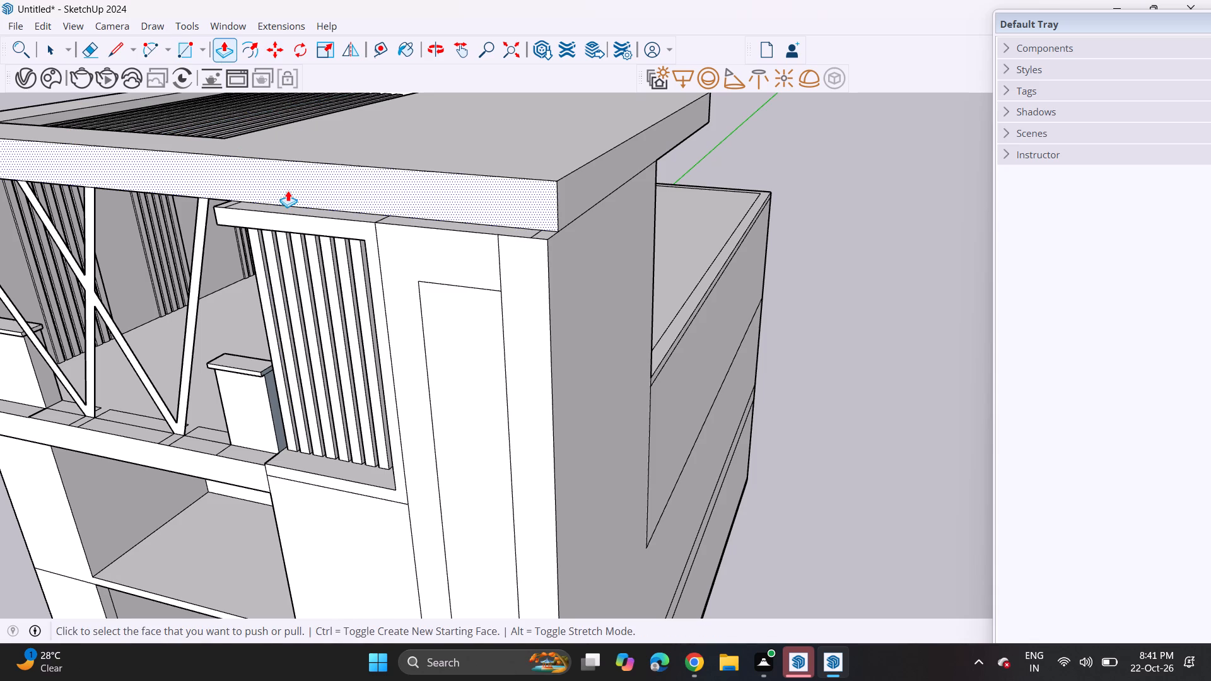
pyautogui.click(288, 190)
pyautogui.click(284, 226)
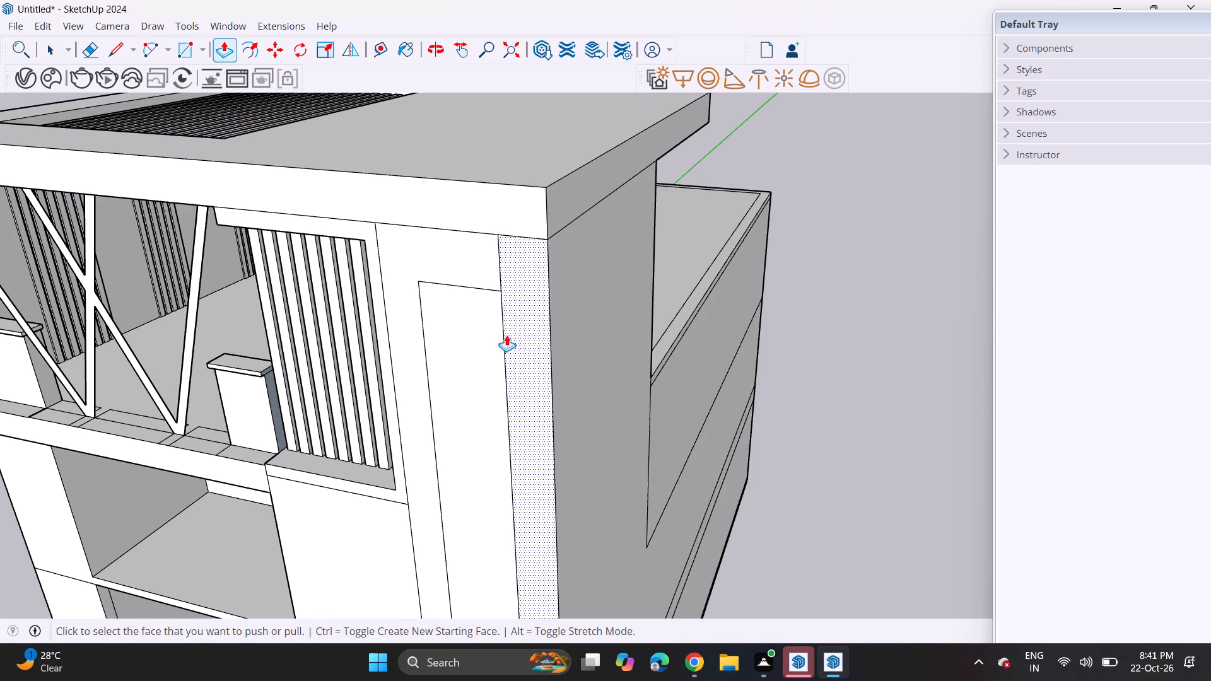
pyautogui.click(469, 216)
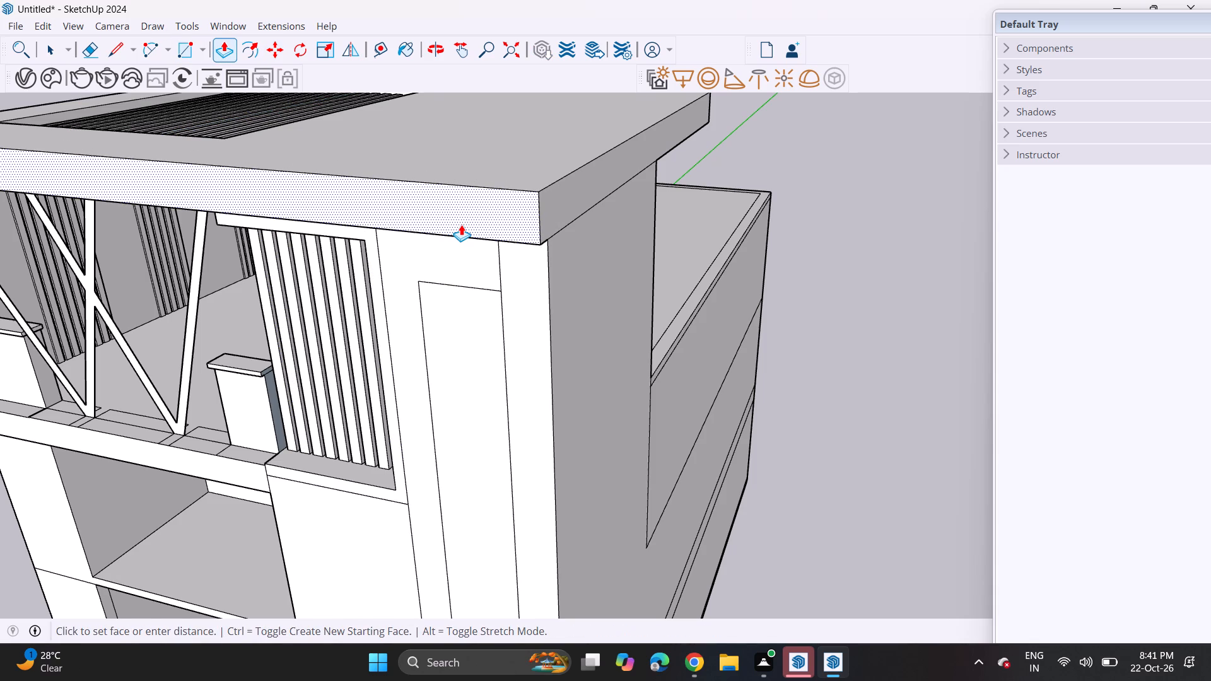
pyautogui.click(452, 232)
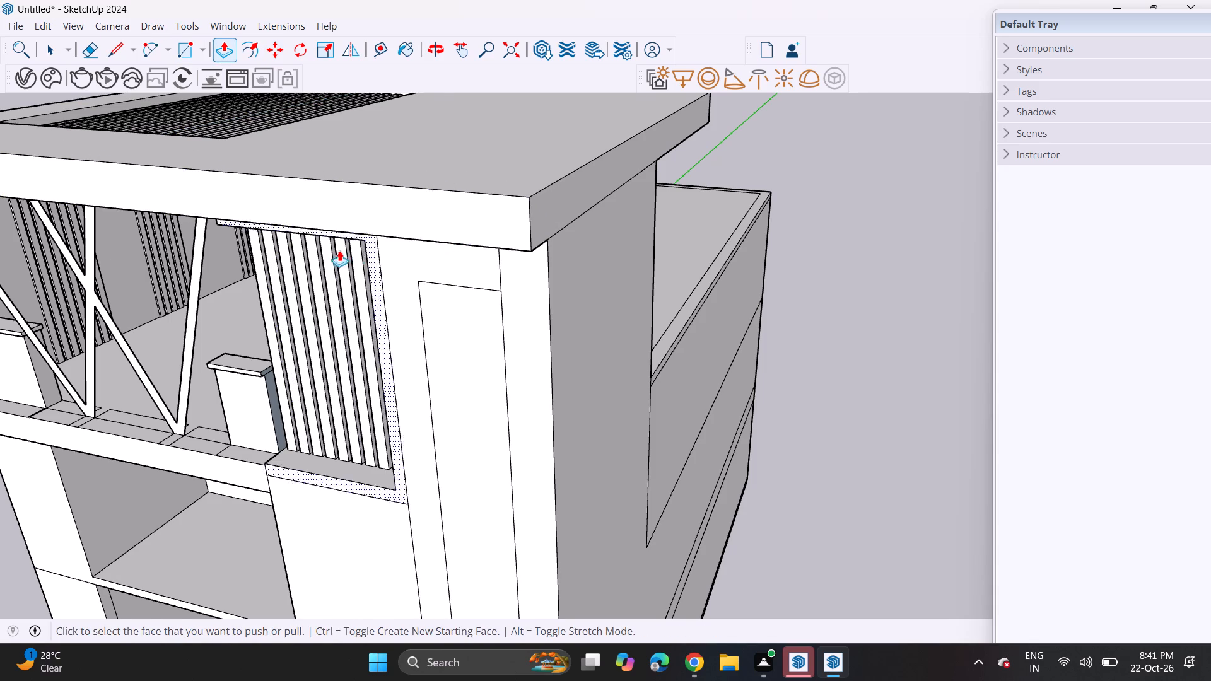
# Extrude the slatted recess's frame, the wall strip below it and the slab band's front outward by the roof slab's last extrusion distance.
pyautogui.doubleClick(361, 236)
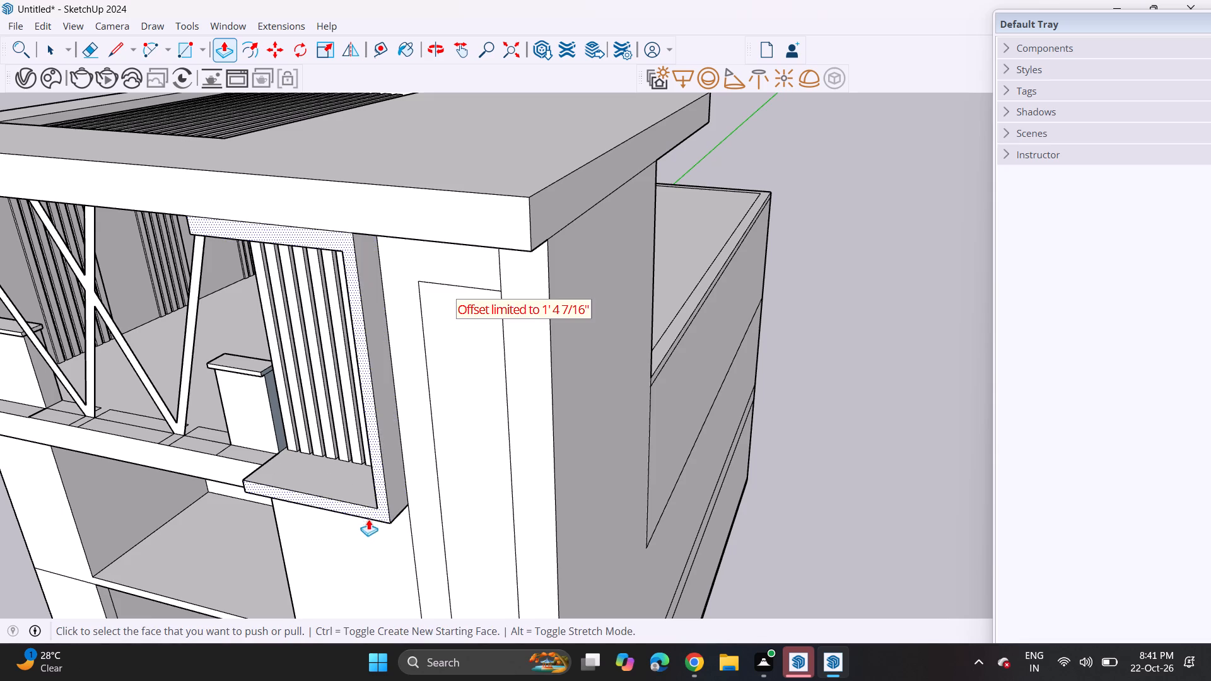
pyautogui.doubleClick(370, 534)
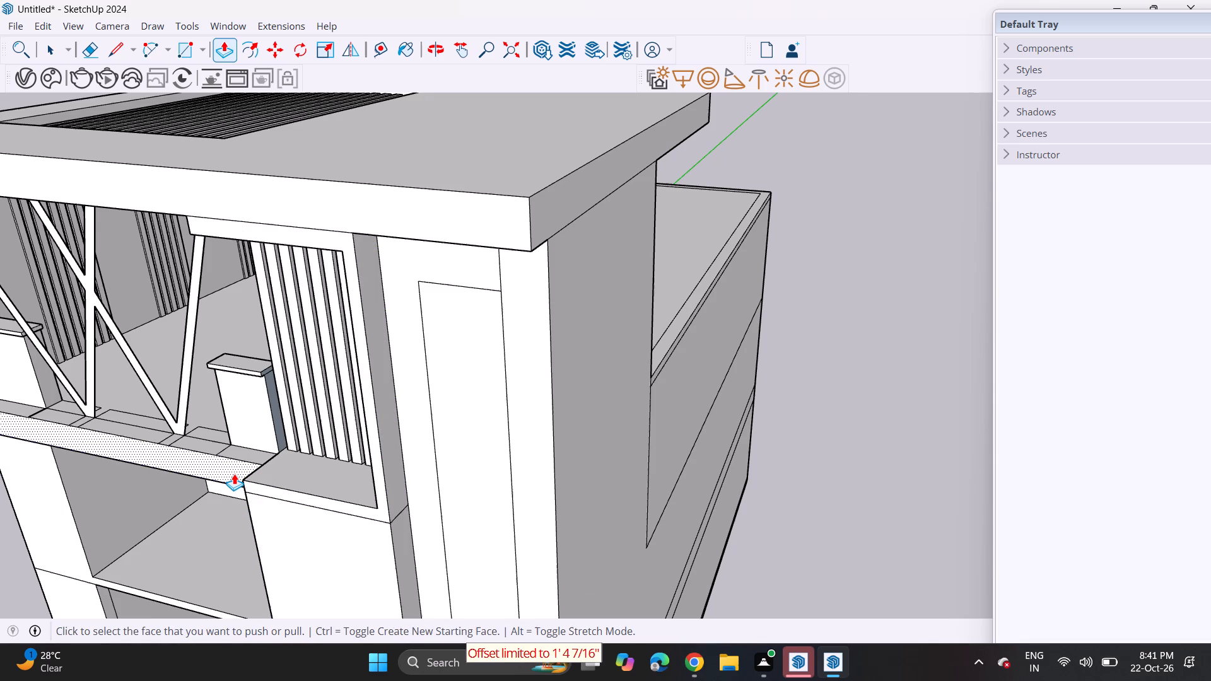
pyautogui.doubleClick(234, 474)
pyautogui.moveTo(265, 467); pyautogui.dragTo(438, 278, button='middle')
pyautogui.scroll(-6, 430, 281)
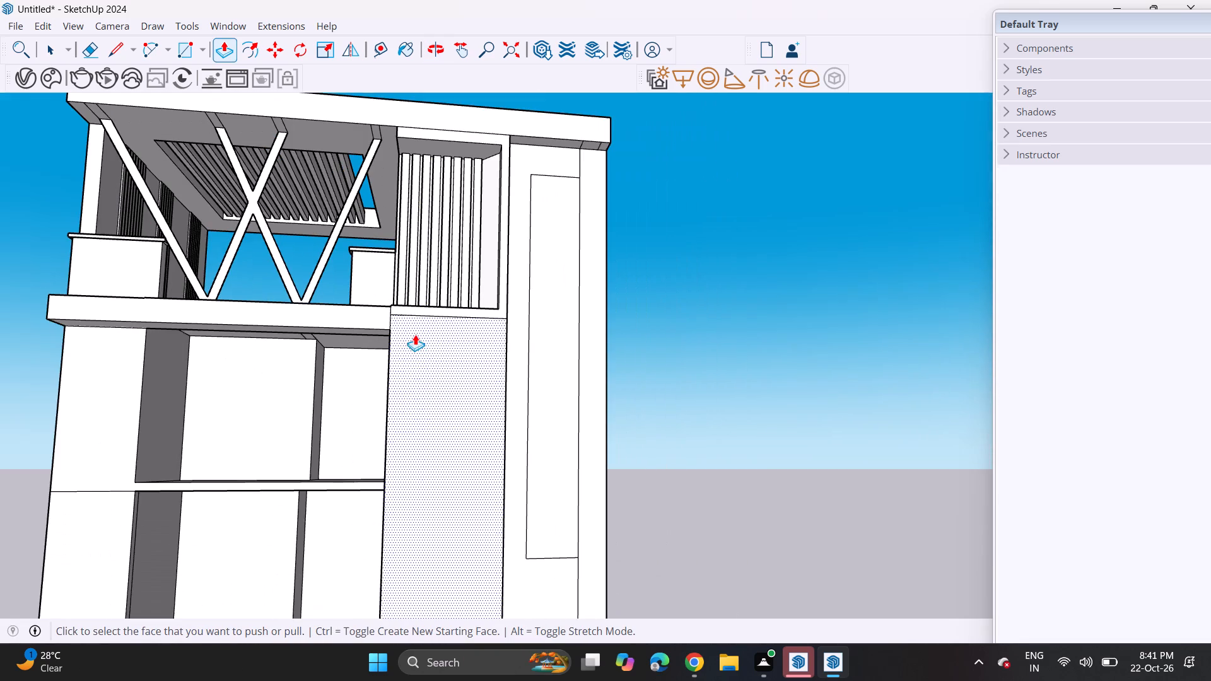
pyautogui.scroll(1, 344, 460)
pyautogui.scroll(-5, 344, 459)
pyautogui.keyDown('shift'); pyautogui.scroll(1, 360, 446); pyautogui.keyUp('shift')
pyautogui.keyDown('shift'); pyautogui.moveTo(359, 439); pyautogui.dragTo(303, 401, button='middle'); pyautogui.keyUp('shift')
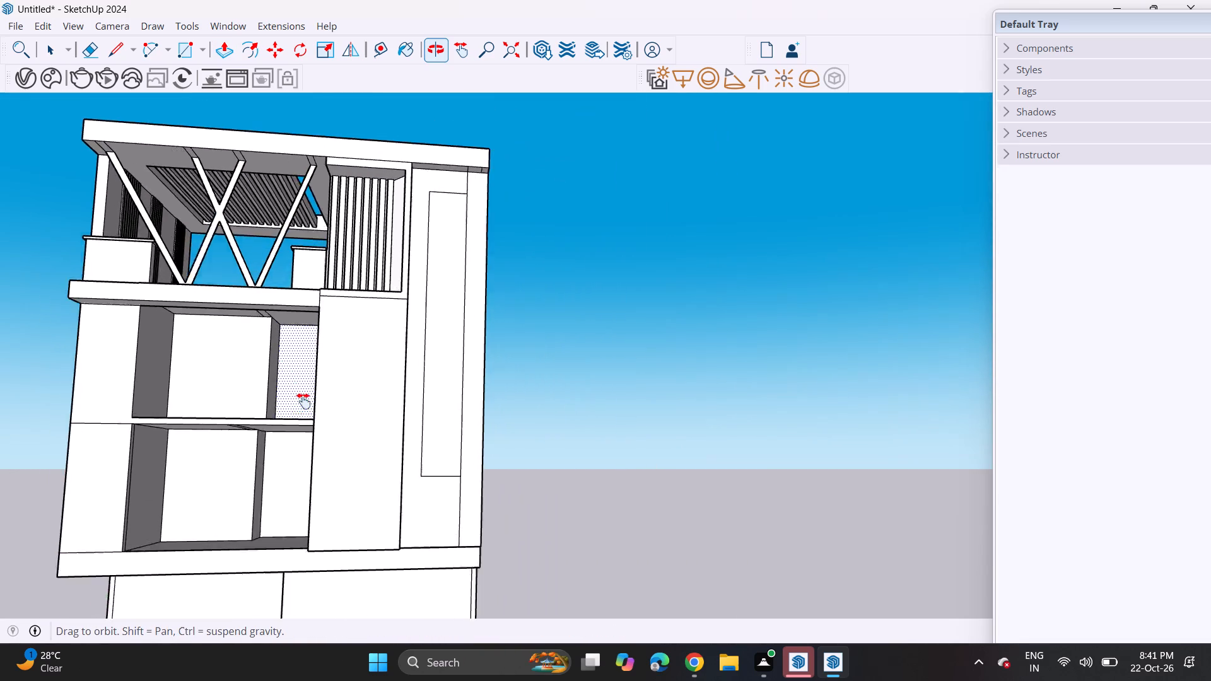
# Push the inner tall rectangle of the facade panel back through the wall to cut a tall narrow opening.
pyautogui.keyDown('shift'); pyautogui.moveTo(303, 401); pyautogui.dragTo(285, 431, button='middle'); pyautogui.keyUp('shift')
pyautogui.moveTo(392, 263); pyautogui.dragTo(378, 349, button='middle')
pyautogui.scroll(4, 448, 221)
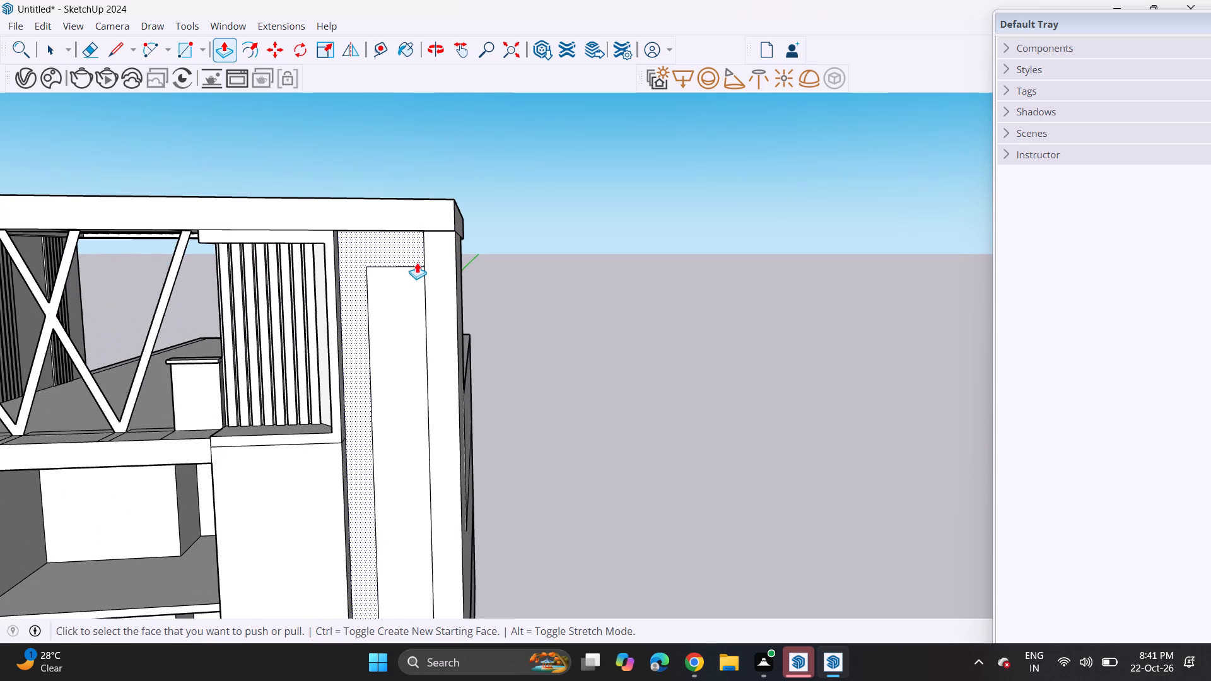
pyautogui.scroll(3, 414, 250)
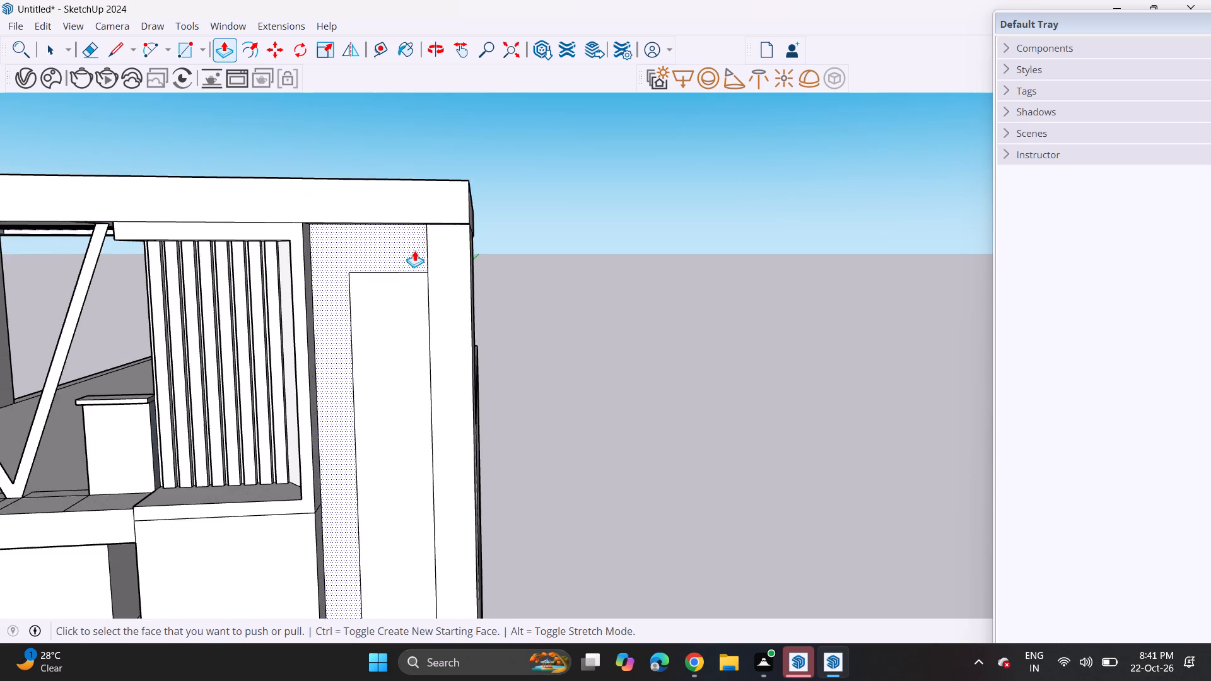
pyautogui.moveTo(414, 248); pyautogui.dragTo(429, 239, button='middle')
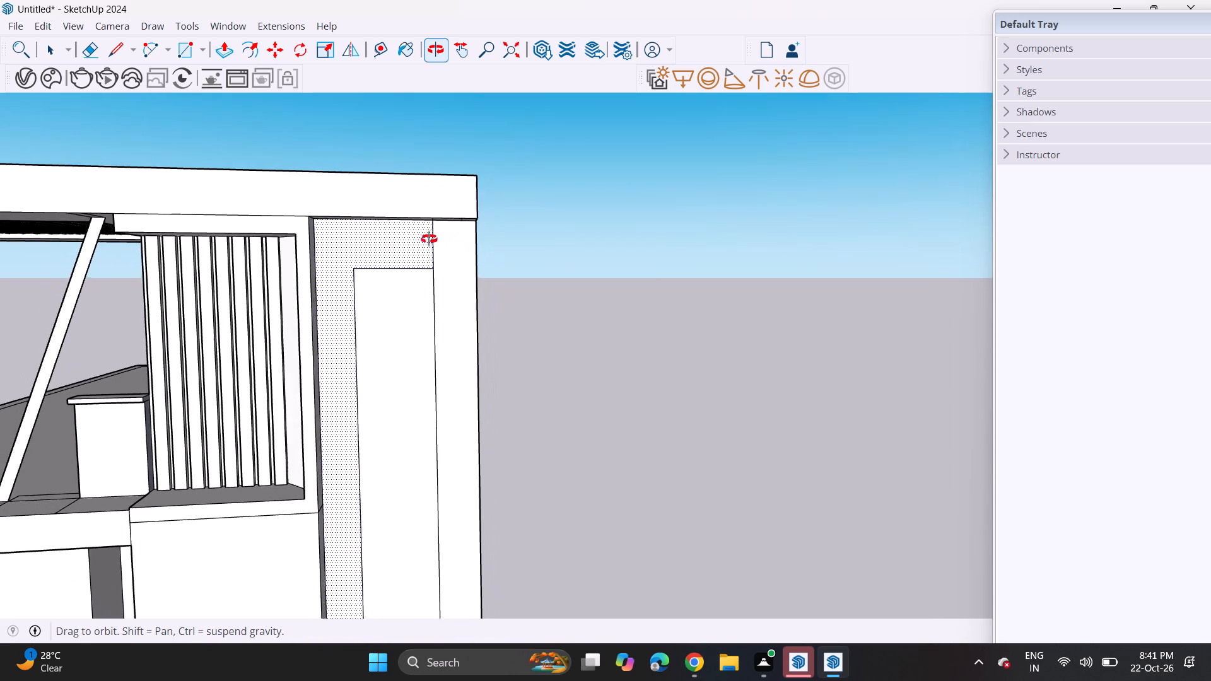
pyautogui.moveTo(429, 239); pyautogui.dragTo(424, 239, button='middle')
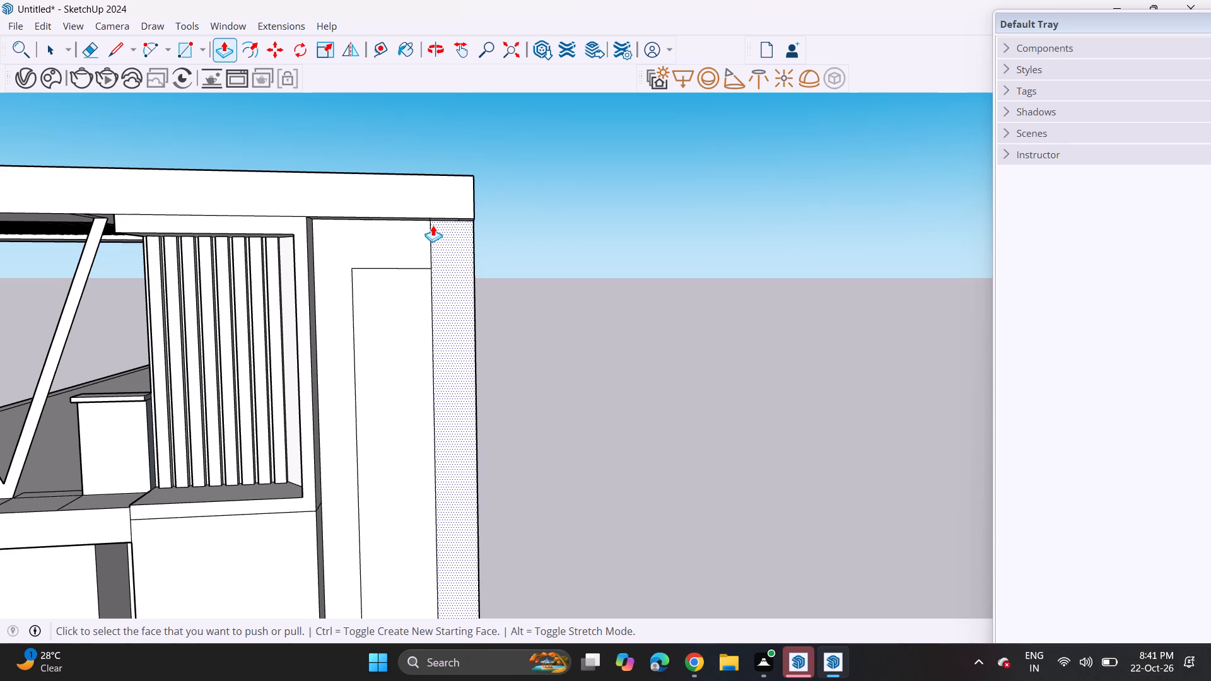
pyautogui.click(370, 466)
pyautogui.moveTo(381, 405); pyautogui.dragTo(400, 499, button='middle')
pyautogui.click(396, 460)
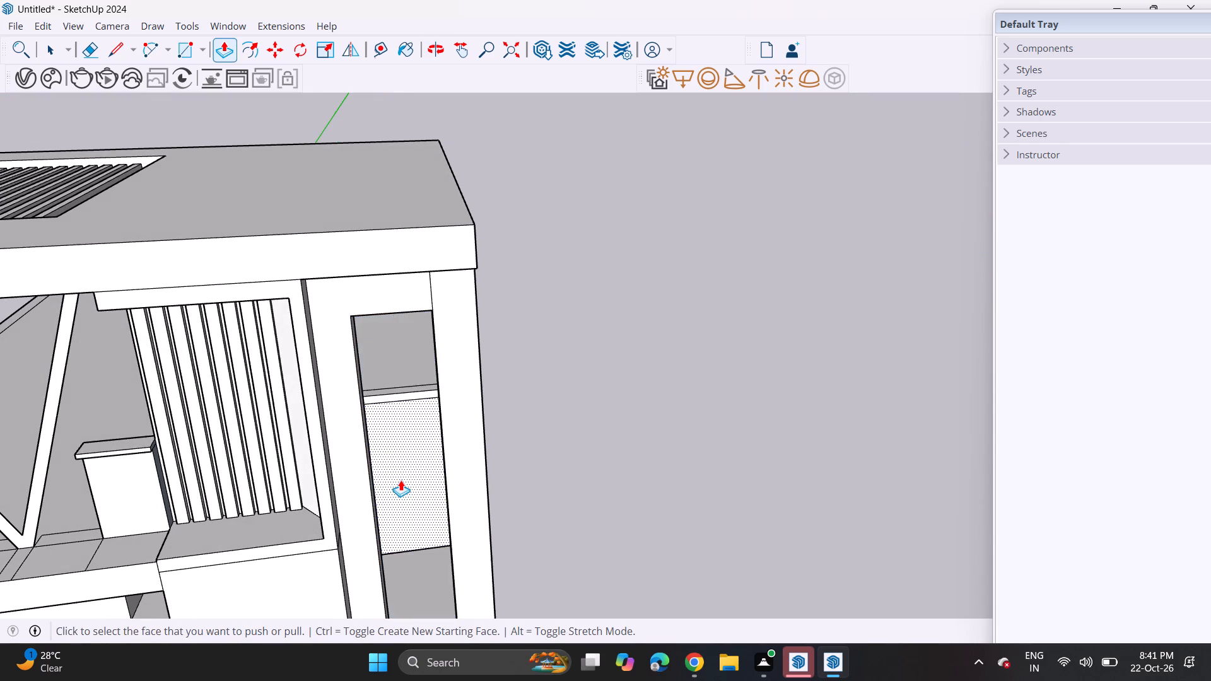
# Draw a vertical line down the middle of the facade's outer edge strip, from the roof slab's underside to the wall base.
pyautogui.moveTo(398, 479); pyautogui.dragTo(391, 358, button='middle')
pyautogui.scroll(-6, 391, 358)
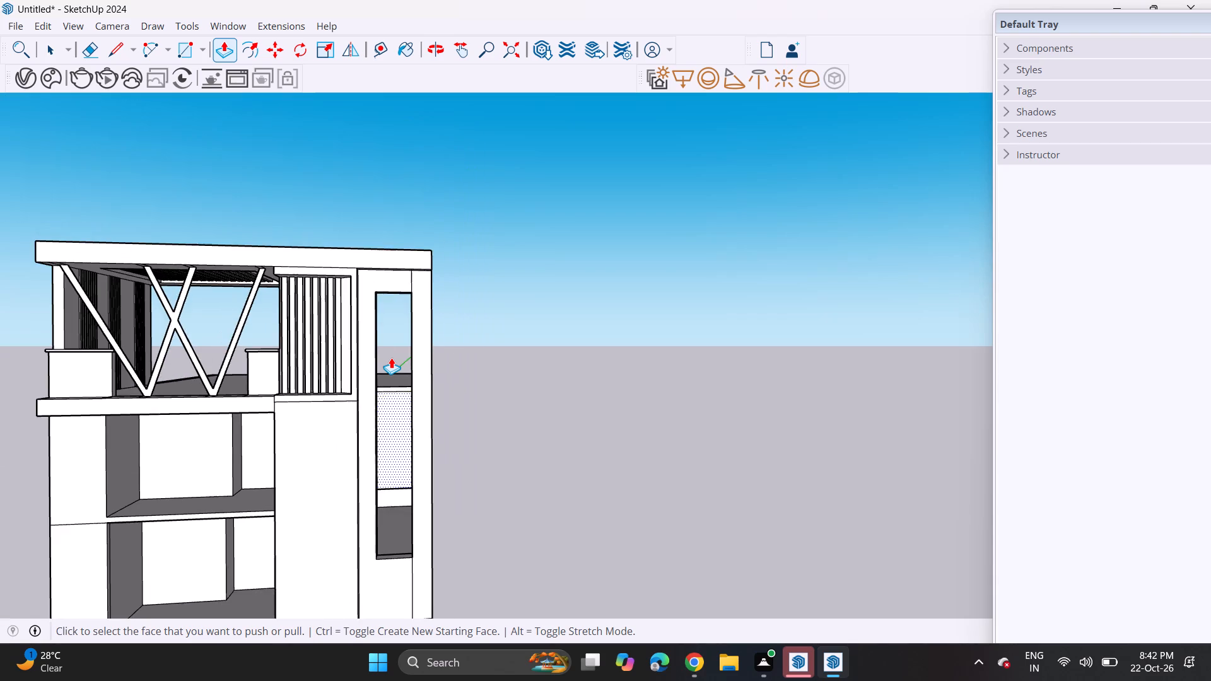
pyautogui.scroll(-5, 391, 363)
pyautogui.moveTo(391, 399); pyautogui.dragTo(452, 414, button='middle')
pyautogui.scroll(10, 417, 322)
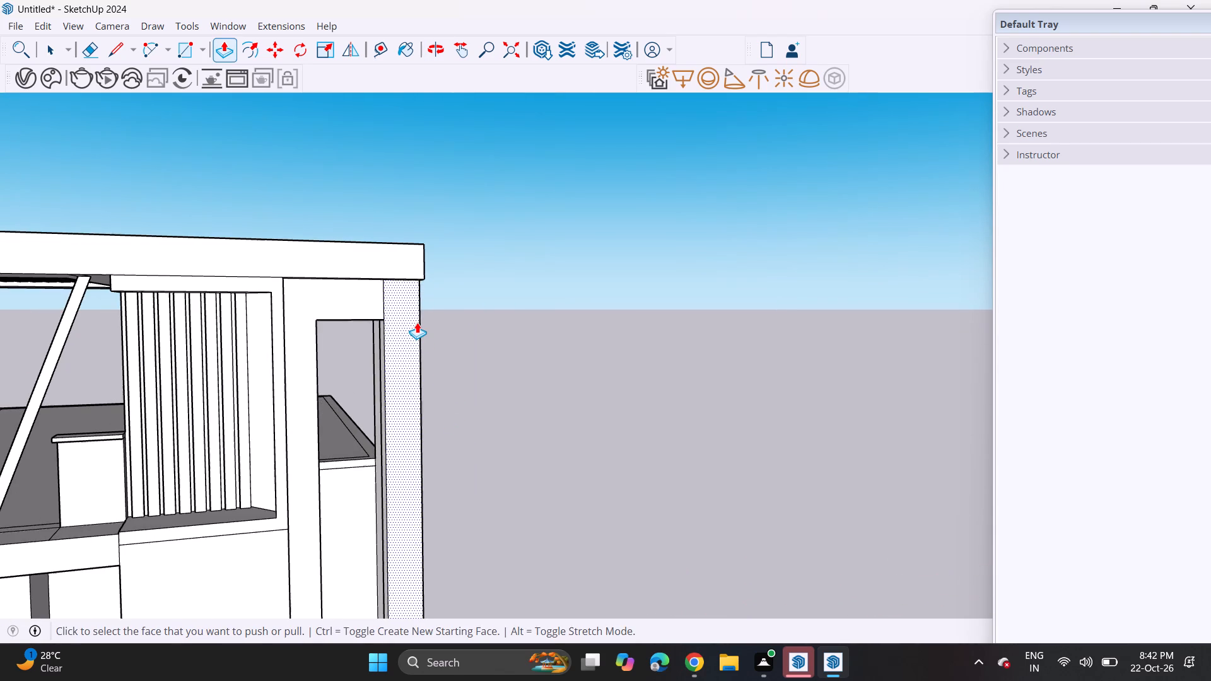
pyautogui.scroll(3, 418, 320)
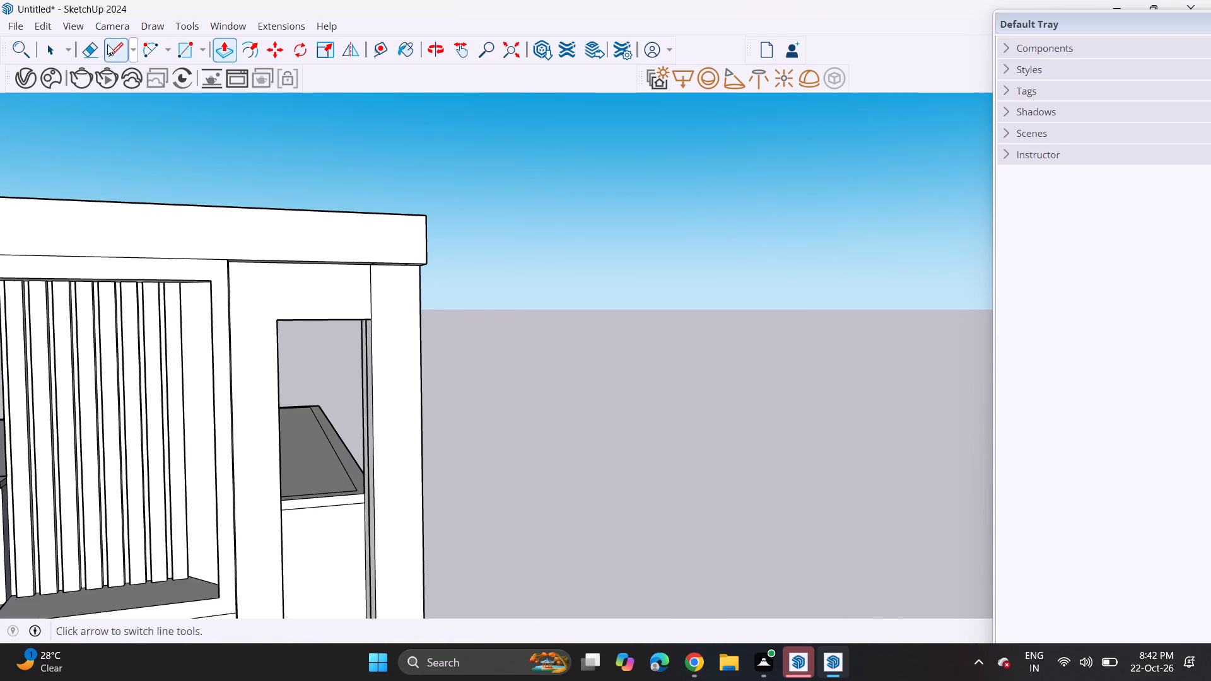
pyautogui.click(121, 47)
pyautogui.scroll(1, 381, 267)
pyautogui.moveTo(381, 267); pyautogui.dragTo(370, 195, button='middle')
pyautogui.scroll(3, 402, 253)
pyautogui.click(400, 258)
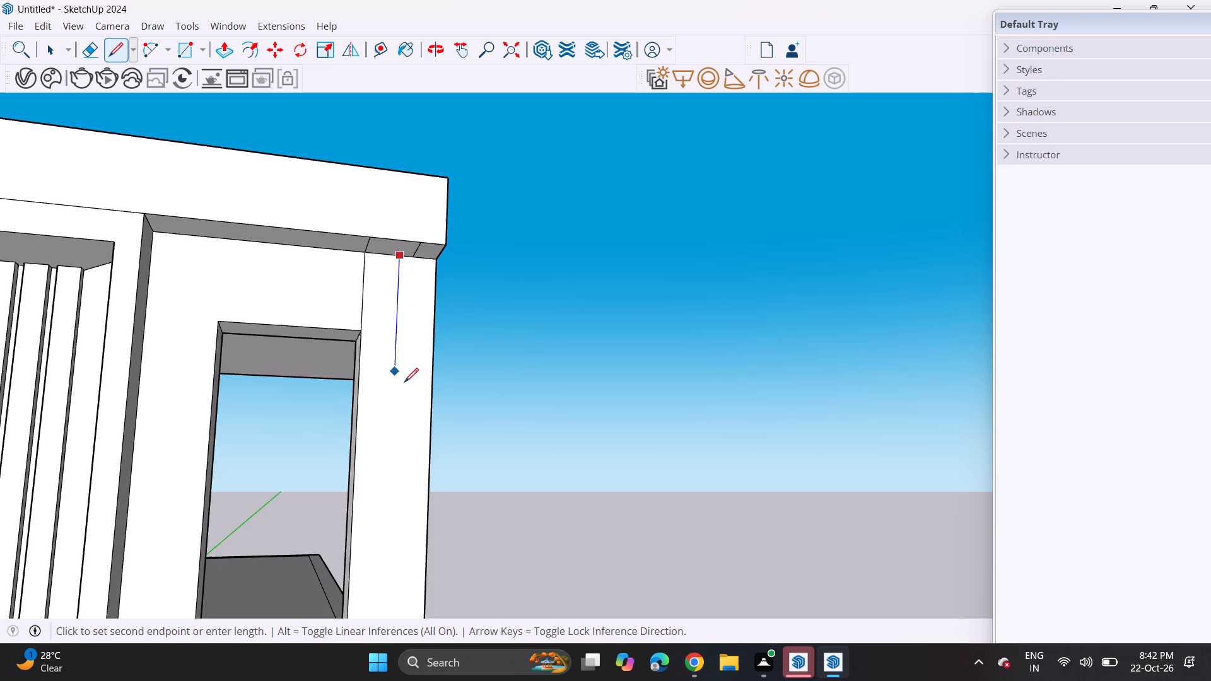
pyautogui.scroll(-12, 405, 389)
pyautogui.moveTo(404, 407); pyautogui.dragTo(401, 405, button='middle')
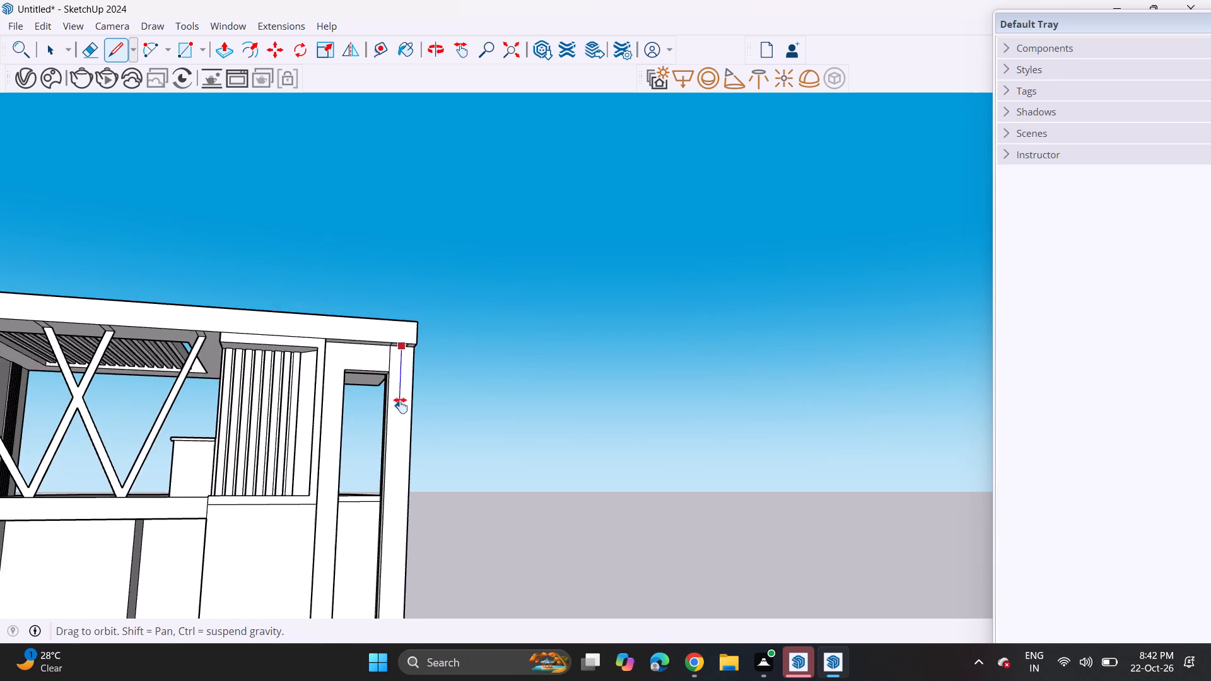
pyautogui.moveTo(401, 405); pyautogui.dragTo(363, 107, button='middle')
pyautogui.moveTo(362, 356); pyautogui.dragTo(379, 439, button='middle')
pyautogui.scroll(1, 379, 445)
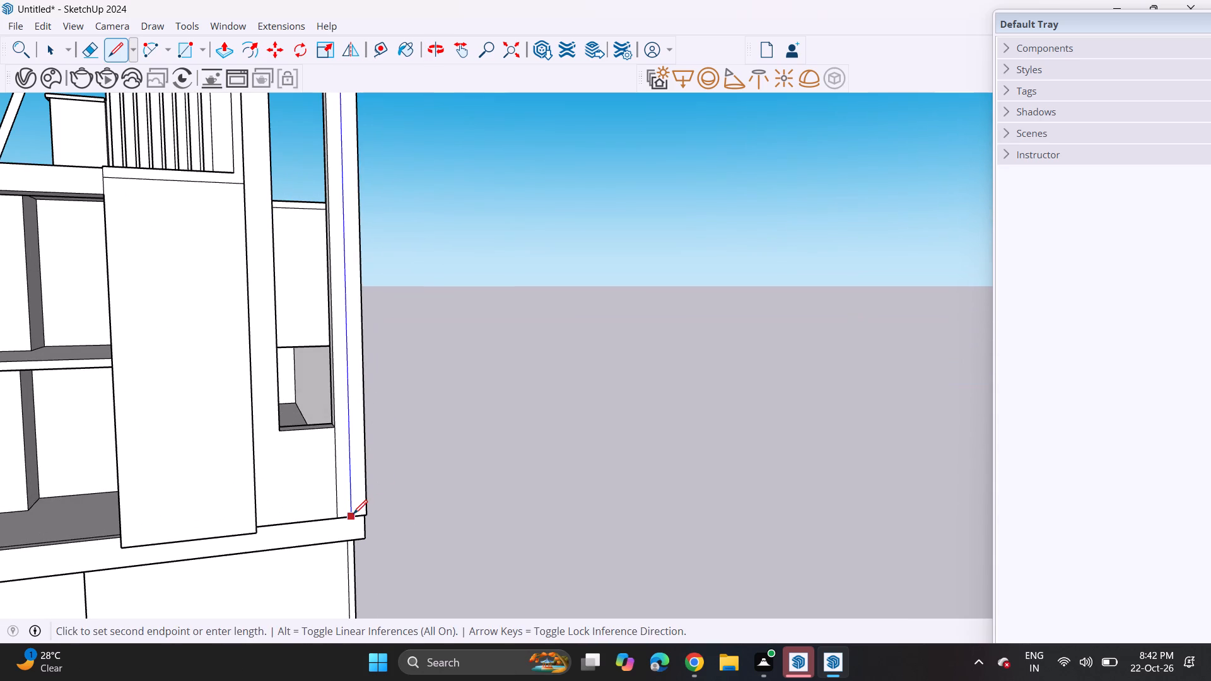
pyautogui.click(353, 514)
# Extrude the outer half of the divided edge strip outward to the roof slab's front plane.
pyautogui.keyDown('shift'); pyautogui.moveTo(341, 362); pyautogui.dragTo(356, 554, button='middle'); pyautogui.keyUp('shift')
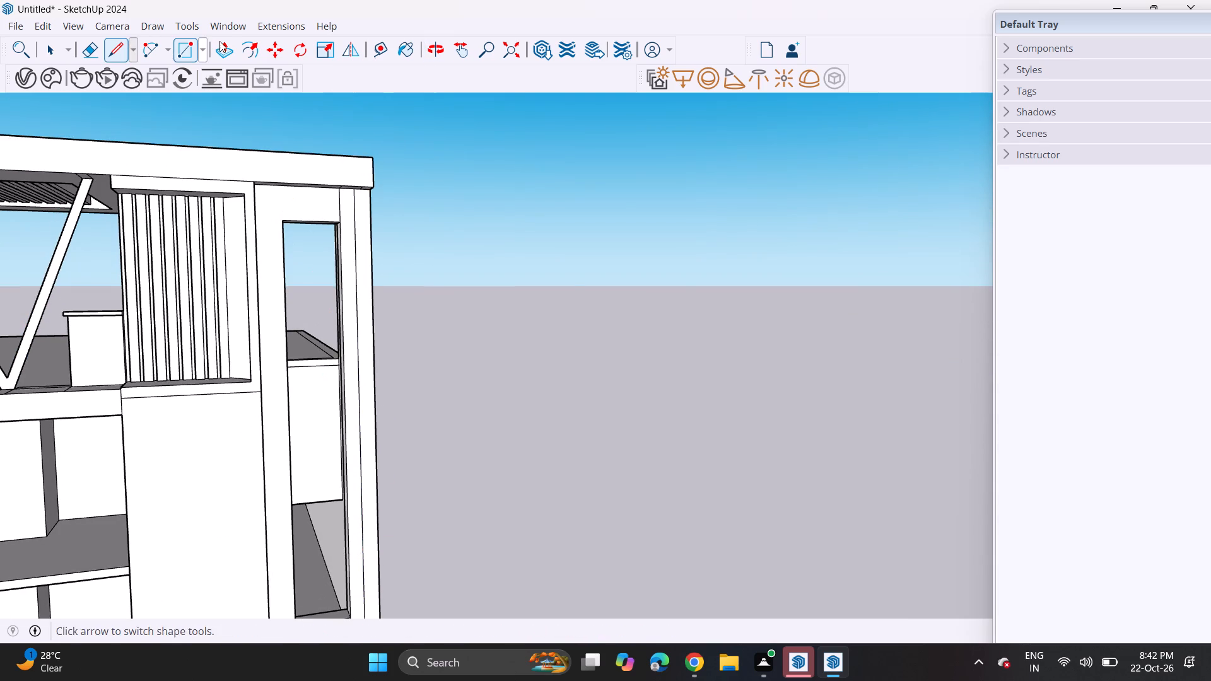
pyautogui.click(219, 41)
pyautogui.moveTo(359, 202); pyautogui.dragTo(301, 289, button='middle')
pyautogui.scroll(5, 349, 257)
pyautogui.click(375, 218)
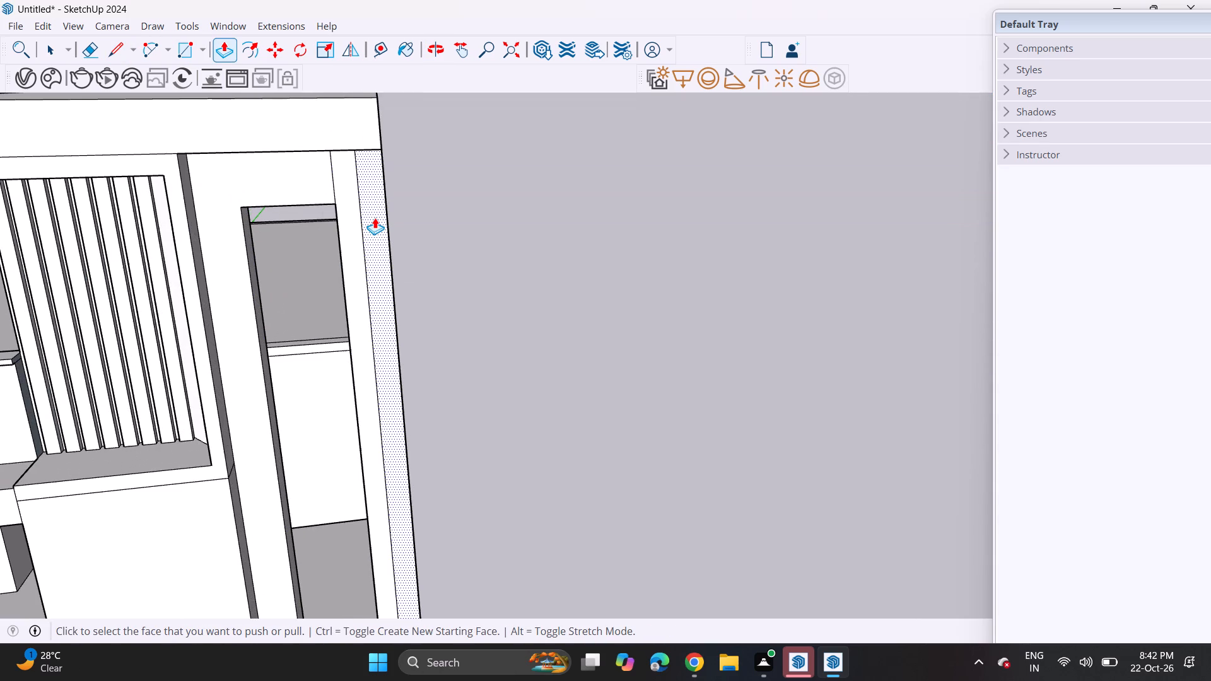
pyautogui.click(343, 128)
# Draw a diagonal across the roof underside beside the projecting strip and extrude the resulting triangle down to the wall base as a splayed infill.
pyautogui.moveTo(363, 197); pyautogui.dragTo(501, 165, button='middle')
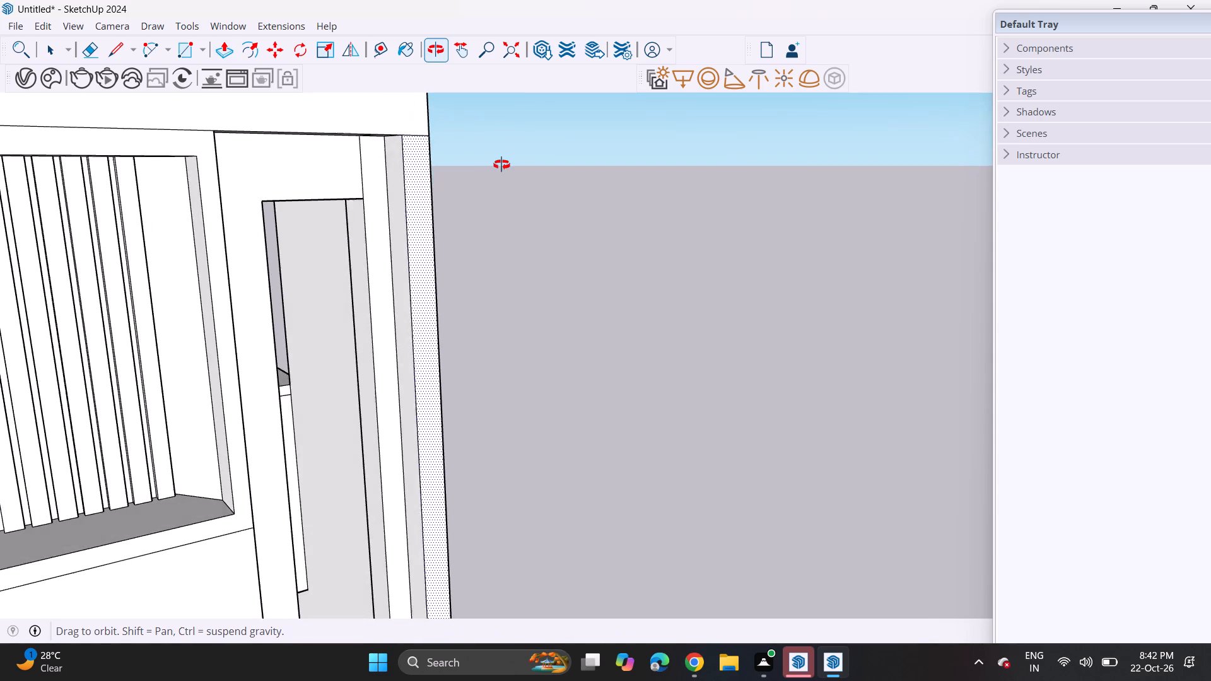
pyautogui.moveTo(501, 165); pyautogui.dragTo(486, 159, button='middle')
pyautogui.click(112, 54)
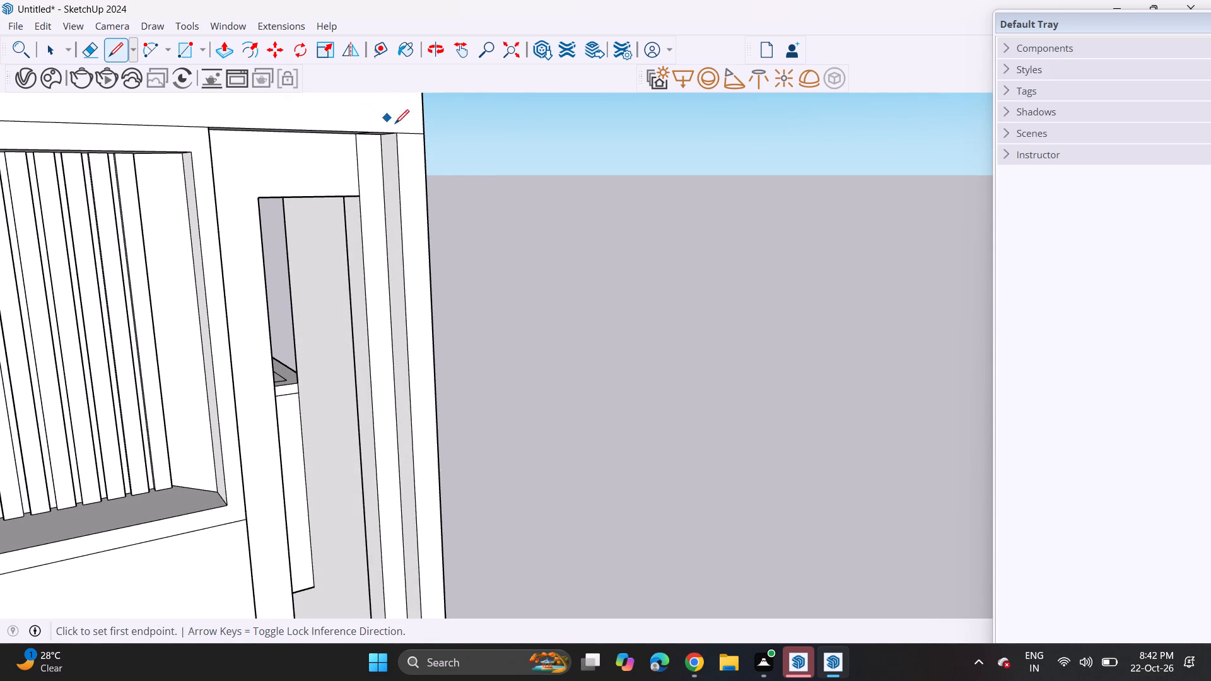
pyautogui.click(396, 133)
pyautogui.click(358, 138)
pyautogui.moveTo(377, 143); pyautogui.dragTo(353, 64, button='middle')
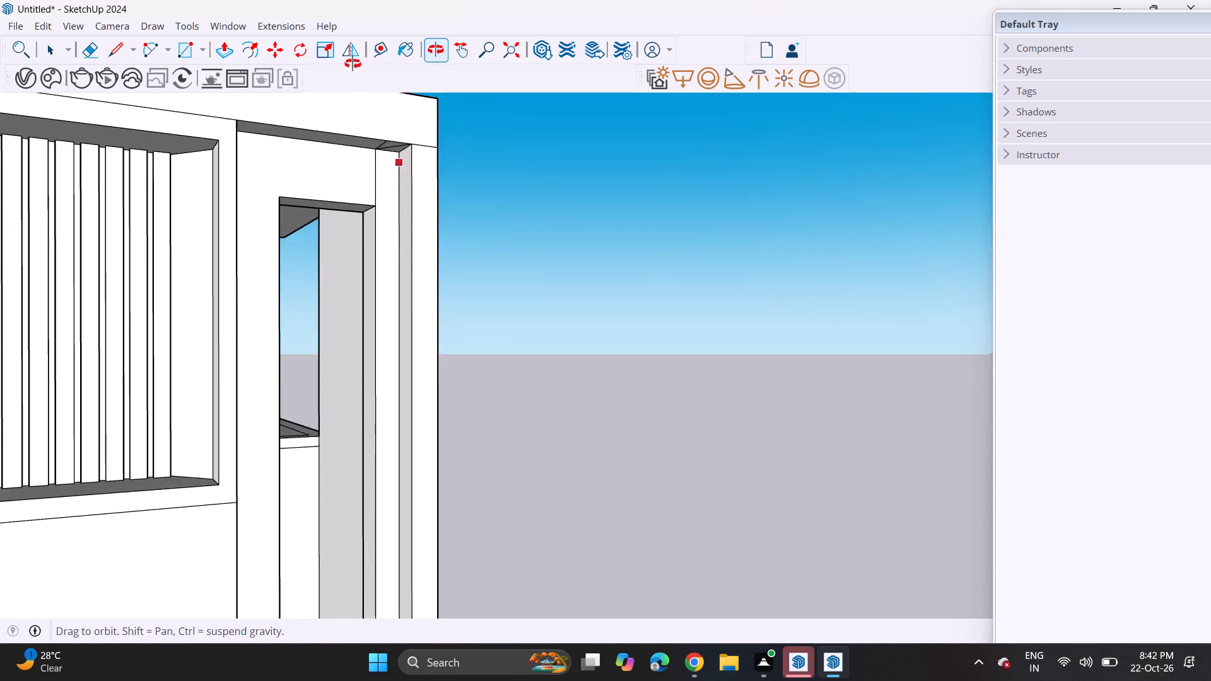
pyautogui.moveTo(353, 64); pyautogui.dragTo(351, 53, button='middle')
pyautogui.scroll(1, 351, 56)
pyautogui.click(230, 44)
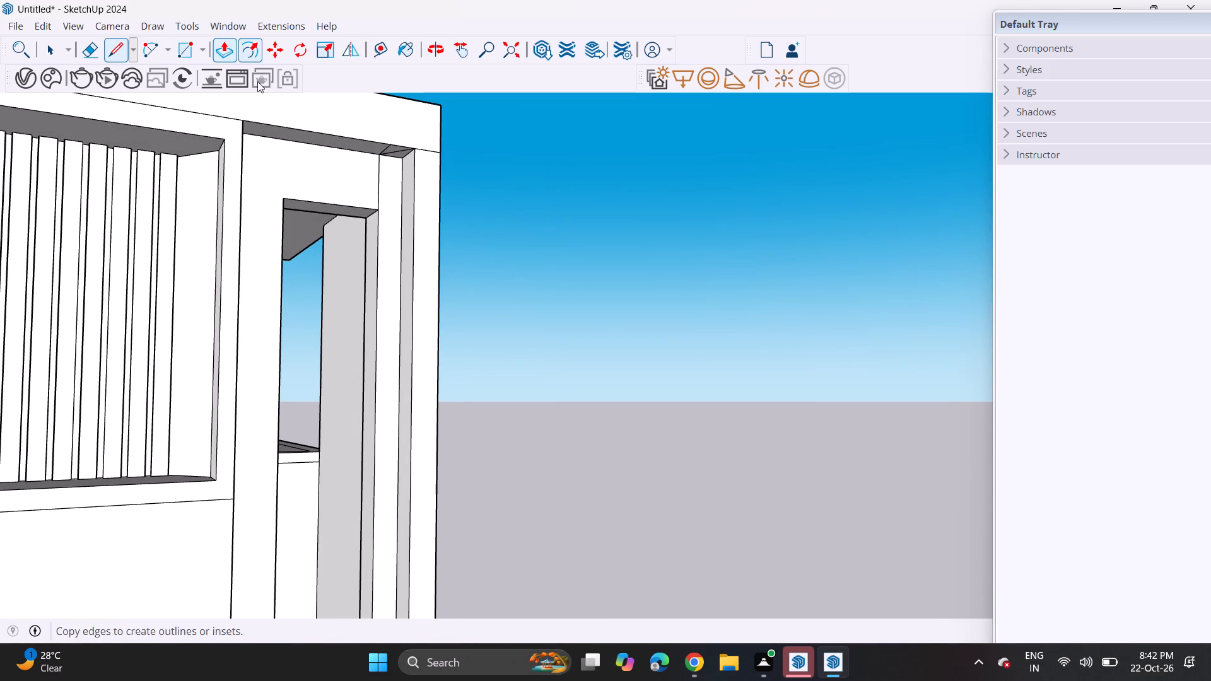
pyautogui.click(400, 156)
pyautogui.scroll(-4, 400, 262)
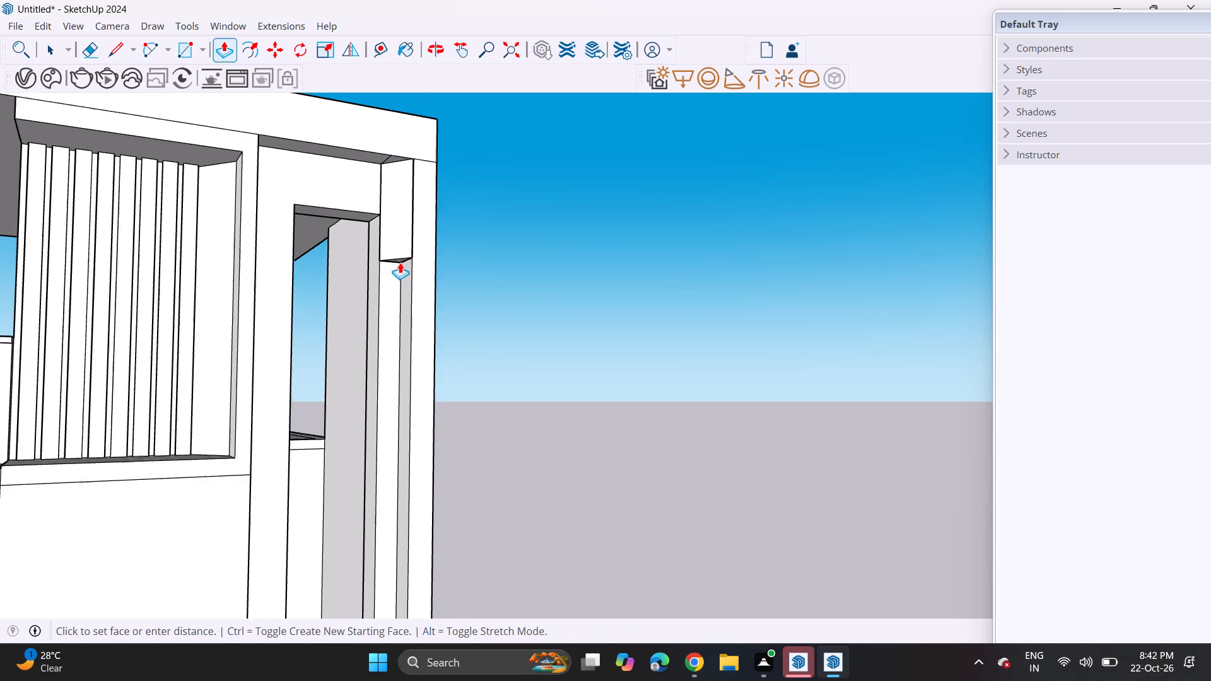
pyautogui.scroll(-2, 400, 262)
pyautogui.moveTo(397, 324); pyautogui.dragTo(375, 156, button='middle')
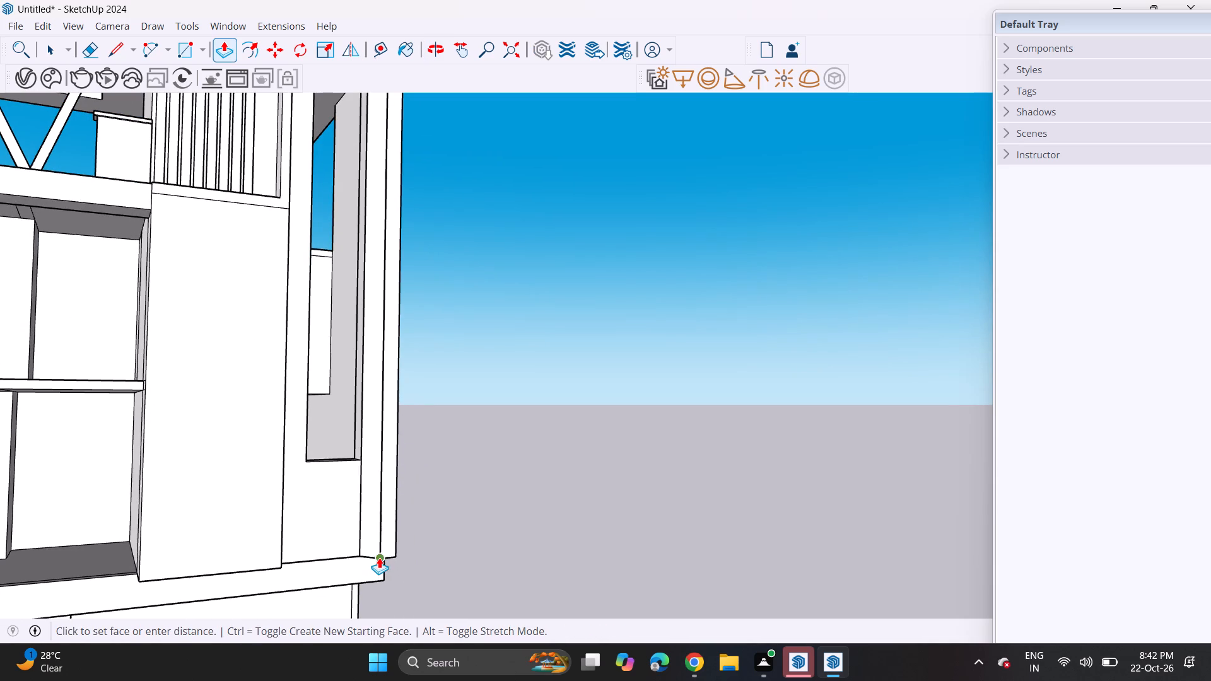
pyautogui.click(379, 557)
# From the rear of the top floor, extrude the partition's end sideways to the outer side wall to back the tall opening.
pyautogui.moveTo(392, 395); pyautogui.dragTo(290, 431, button='middle')
pyautogui.moveTo(322, 322); pyautogui.dragTo(465, 431, button='middle')
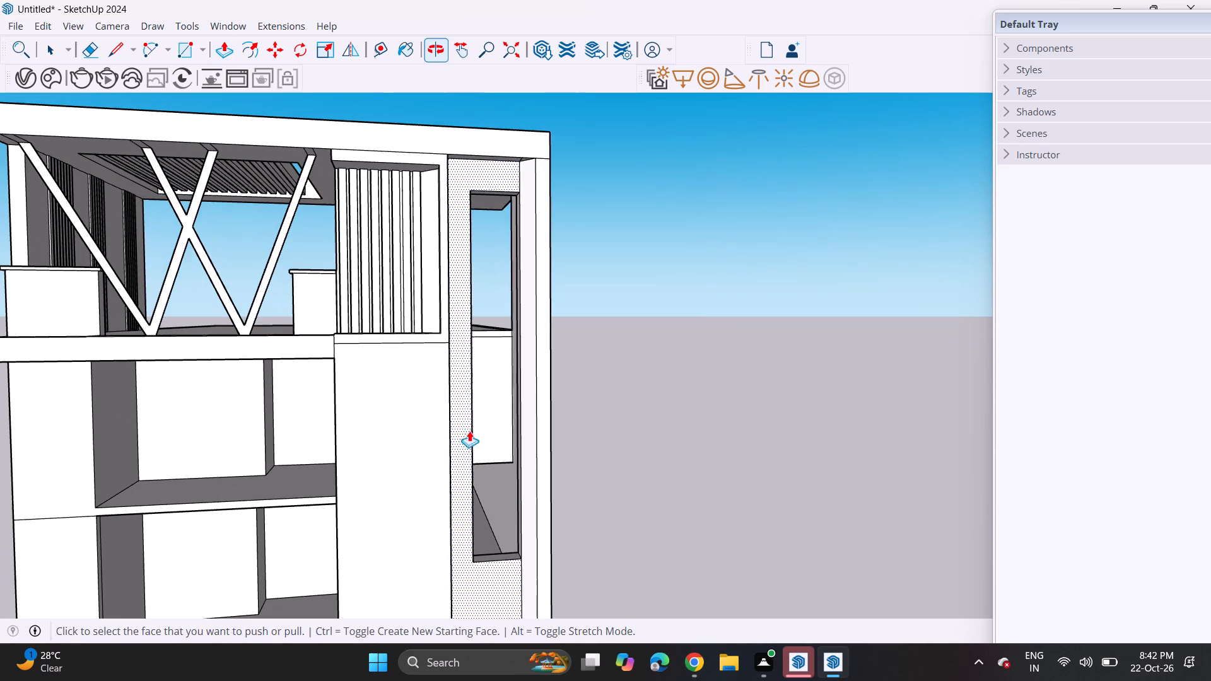
pyautogui.moveTo(491, 160); pyautogui.dragTo(469, 163, button='middle')
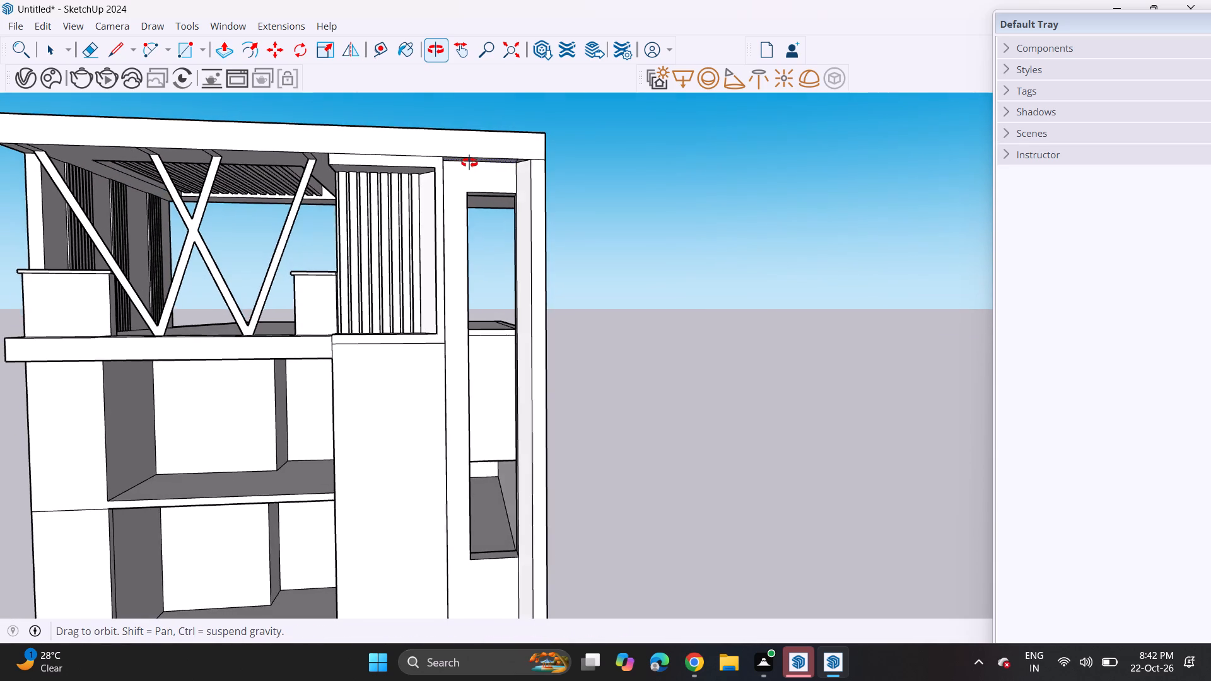
pyautogui.moveTo(469, 163); pyautogui.dragTo(455, 151, button='middle')
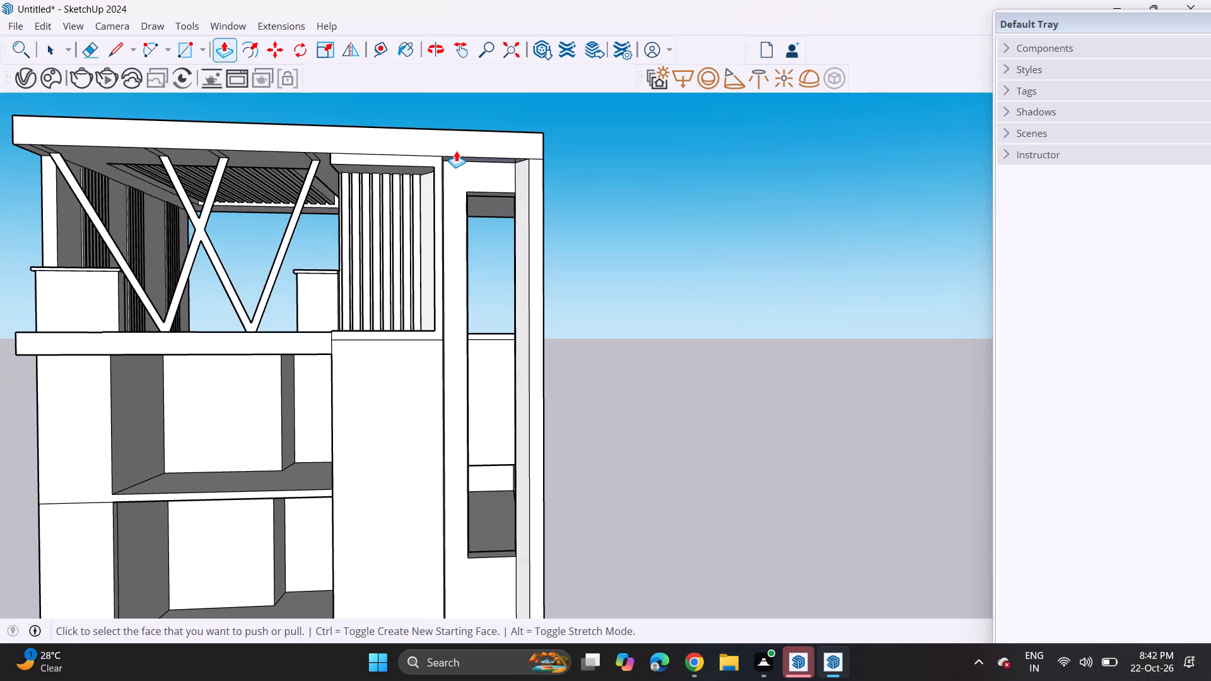
pyautogui.scroll(-5, 458, 151)
pyautogui.moveTo(493, 210); pyautogui.dragTo(101, 272, button='middle')
pyautogui.moveTo(578, 184); pyautogui.dragTo(551, 179, button='middle')
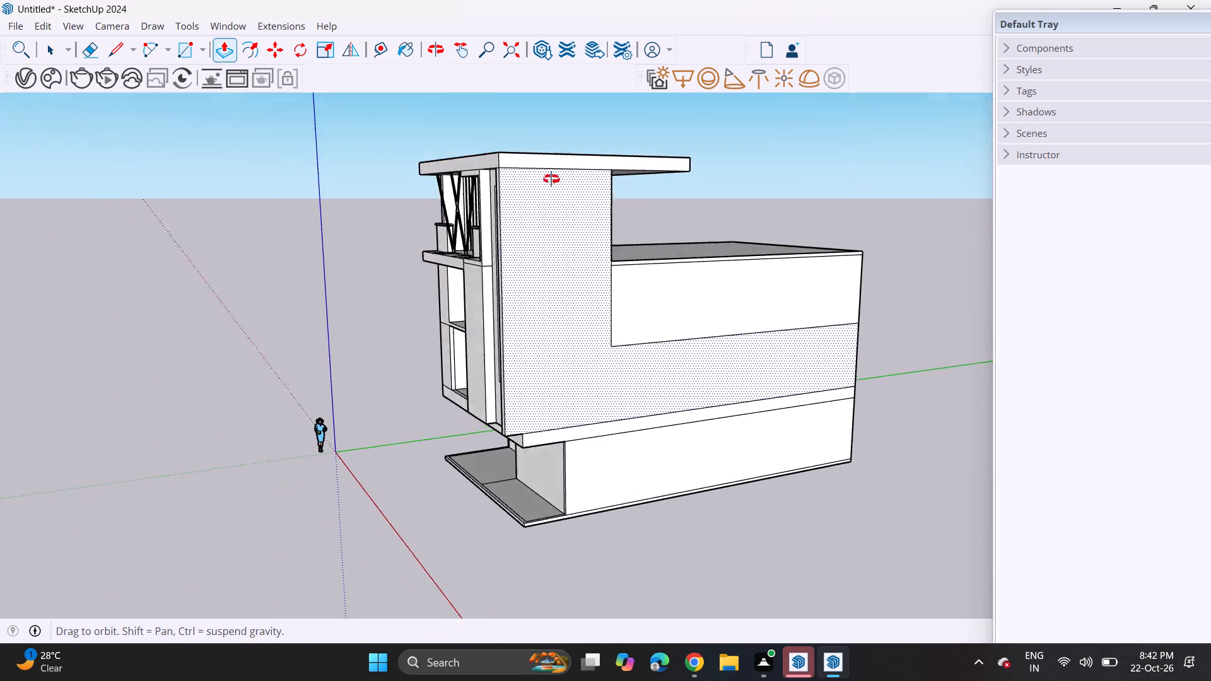
pyautogui.moveTo(551, 179); pyautogui.dragTo(93, 185, button='middle')
pyautogui.moveTo(548, 151); pyautogui.dragTo(409, 96, button='middle')
pyautogui.scroll(1, 541, 149)
pyautogui.scroll(8, 562, 218)
pyautogui.moveTo(564, 185); pyautogui.dragTo(576, 197, button='middle')
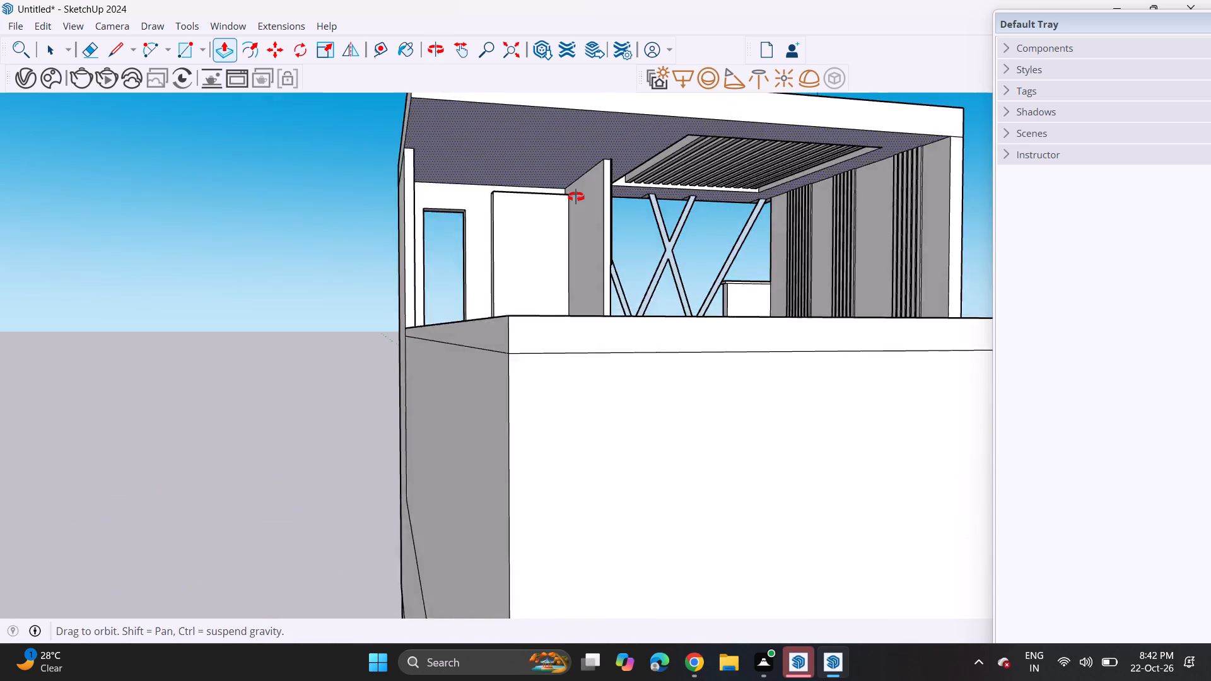
pyautogui.moveTo(576, 197); pyautogui.dragTo(644, 280, button='middle')
pyautogui.scroll(6, 631, 302)
pyautogui.click(631, 302)
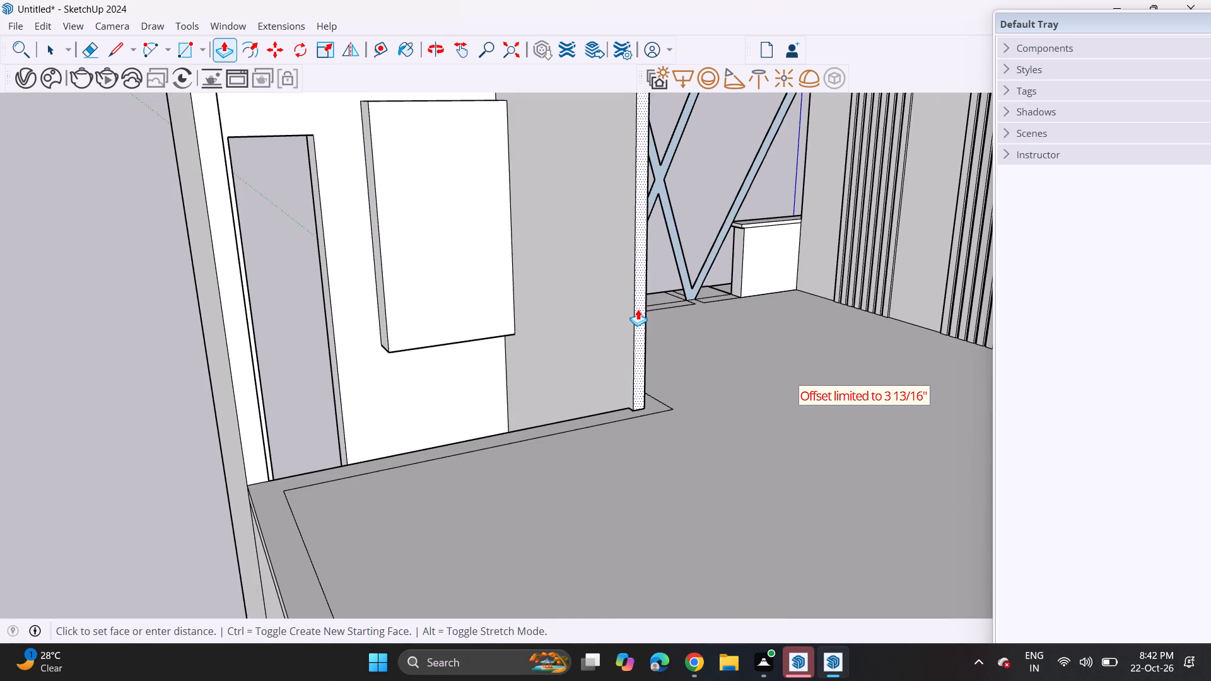
pyautogui.click(638, 310)
pyautogui.click(636, 317)
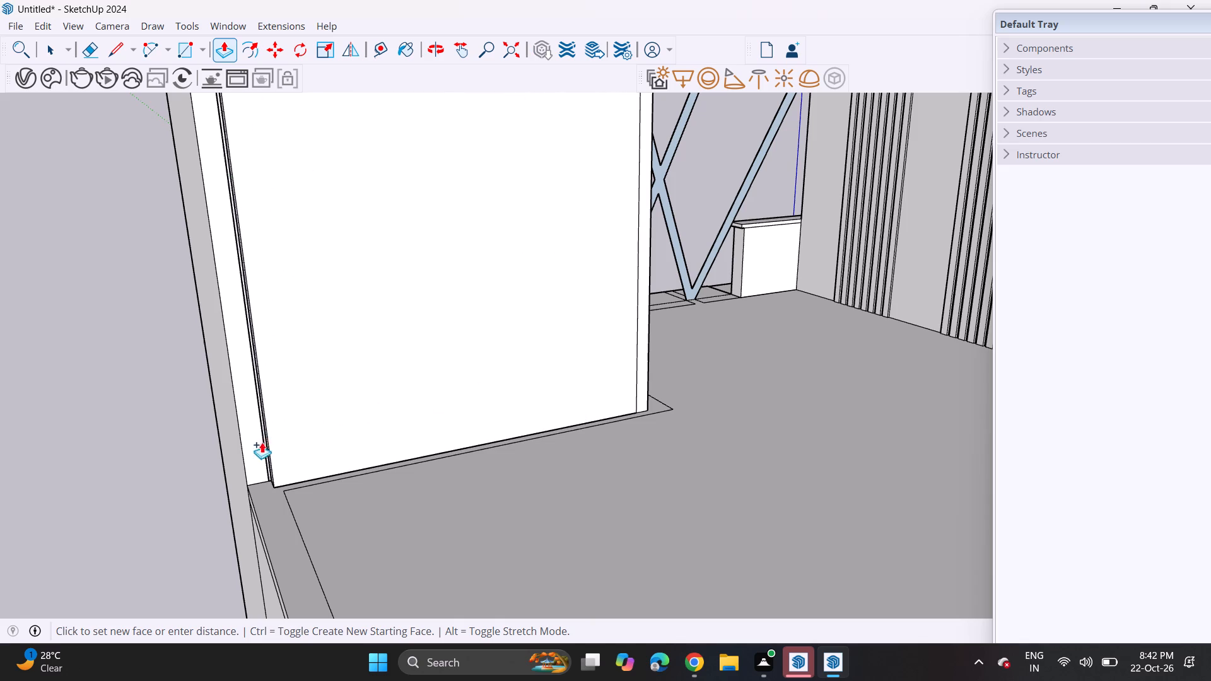
pyautogui.click(244, 443)
# Extend the backing wall downward behind the tall opening, past the opening's bottom edge.
pyautogui.moveTo(278, 423); pyautogui.dragTo(1095, 289, button='middle')
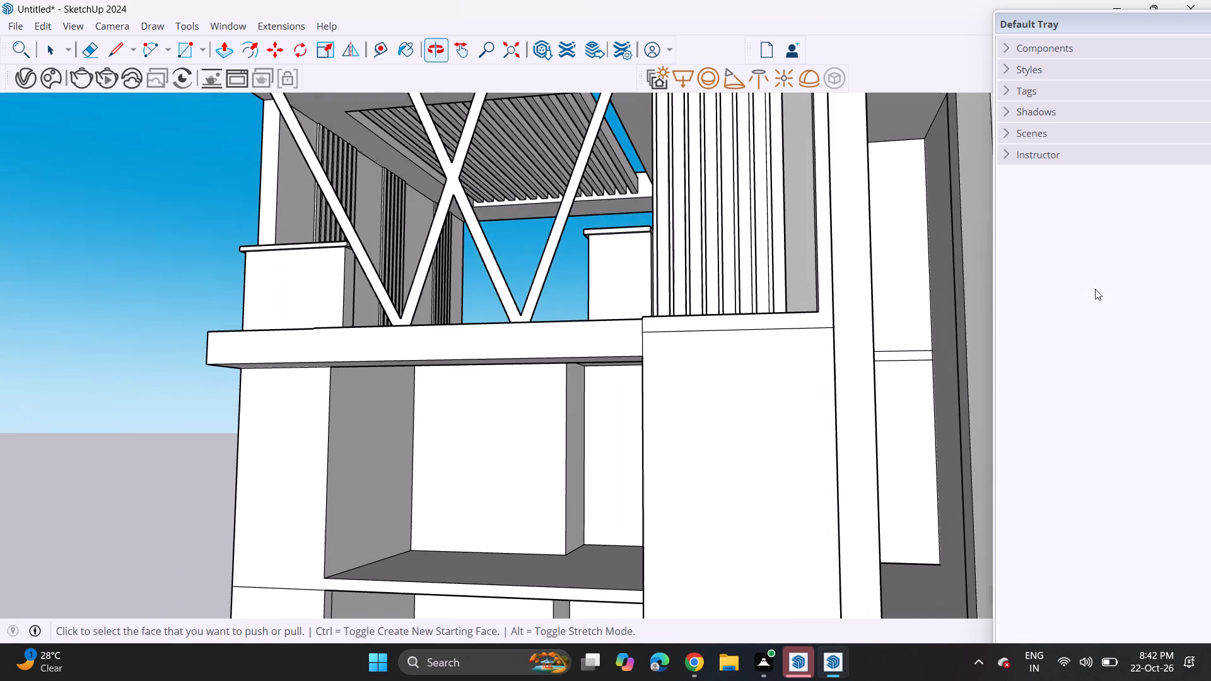
pyautogui.keyDown('shift'); pyautogui.moveTo(840, 329); pyautogui.dragTo(594, 197, button='middle'); pyautogui.keyUp('shift')
pyautogui.keyDown('shift'); pyautogui.scroll(1, 831, 326); pyautogui.keyUp('shift')
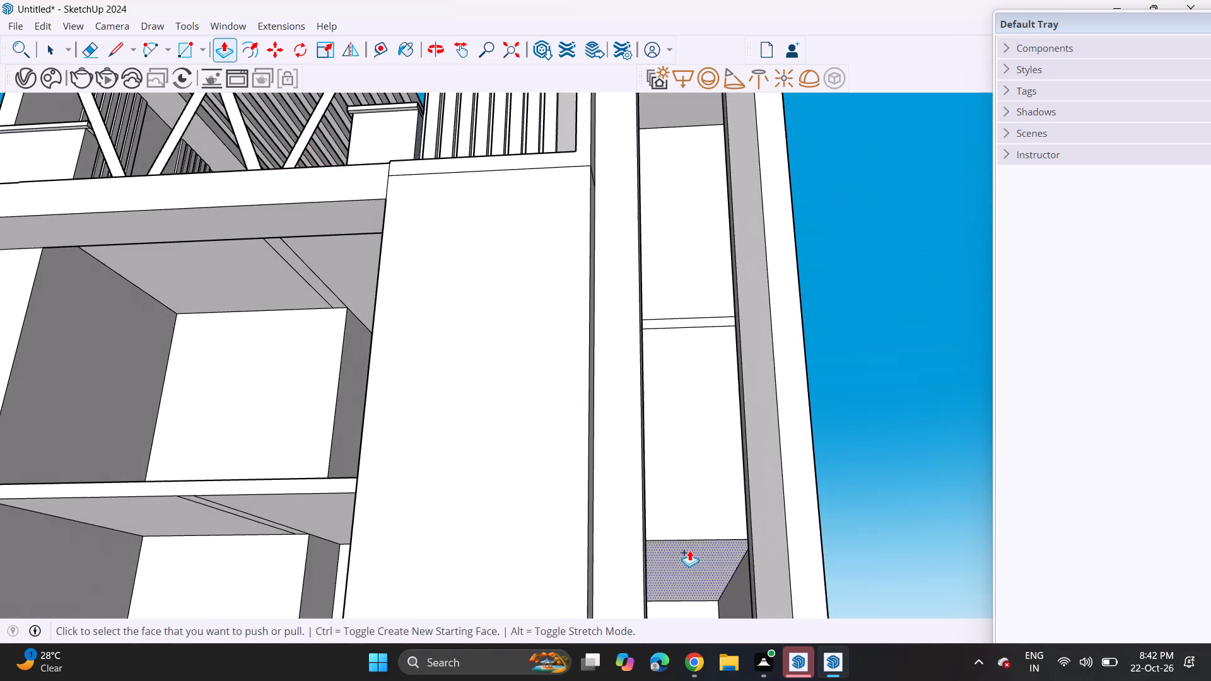
pyautogui.keyDown('shift'); pyautogui.moveTo(672, 478); pyautogui.dragTo(660, 274, button='middle'); pyautogui.keyUp('shift')
pyautogui.moveTo(665, 263); pyautogui.dragTo(681, 386, button='middle')
pyautogui.moveTo(688, 363); pyautogui.dragTo(669, 301, button='middle')
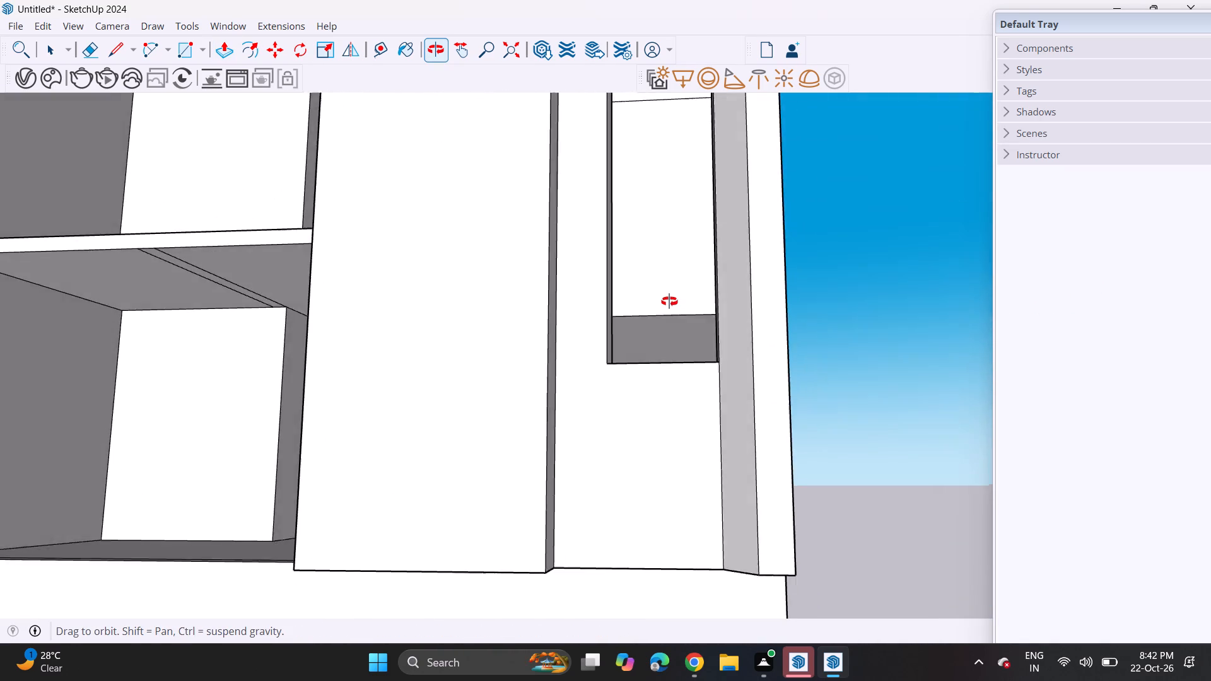
pyautogui.moveTo(669, 301); pyautogui.dragTo(681, 307, button='middle')
pyautogui.click(686, 320)
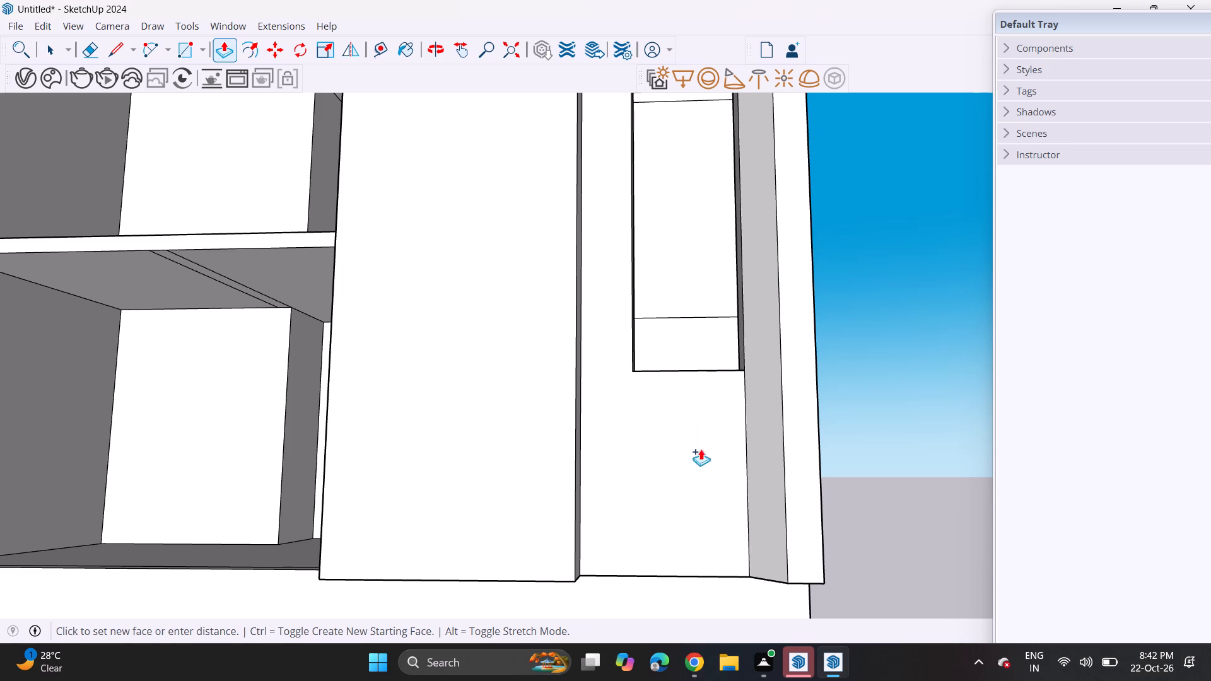
pyautogui.click(710, 540)
# Examine the front elevation around the backed tall opening and splayed edge strip, up close and as a whole.
pyautogui.moveTo(580, 395); pyautogui.dragTo(518, 473, button='middle')
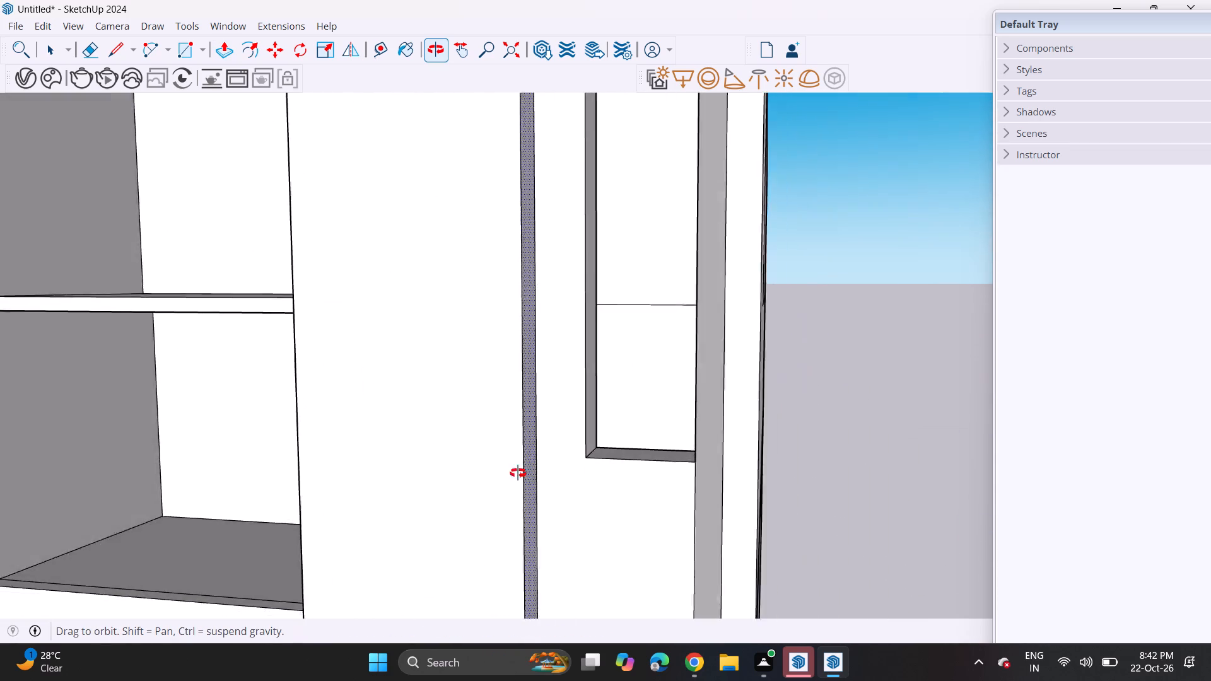
pyautogui.moveTo(518, 473); pyautogui.dragTo(562, 472, button='middle')
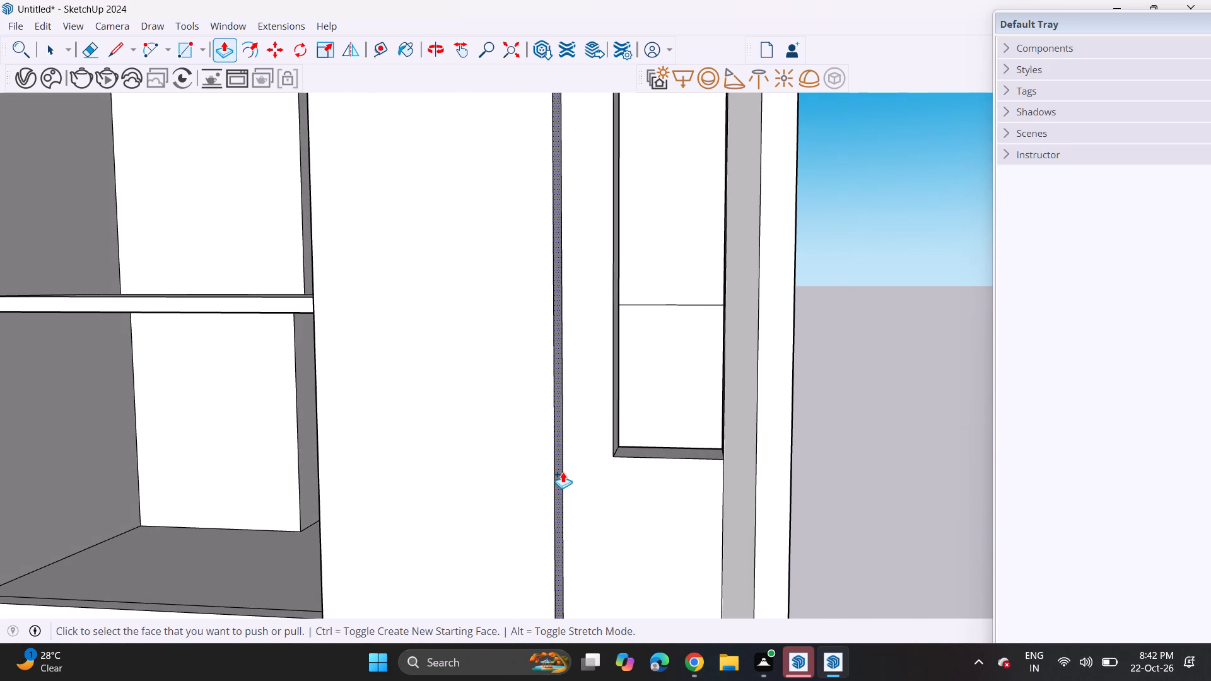
pyautogui.scroll(-7, 563, 472)
pyautogui.moveTo(554, 453); pyautogui.dragTo(605, 456, button='middle')
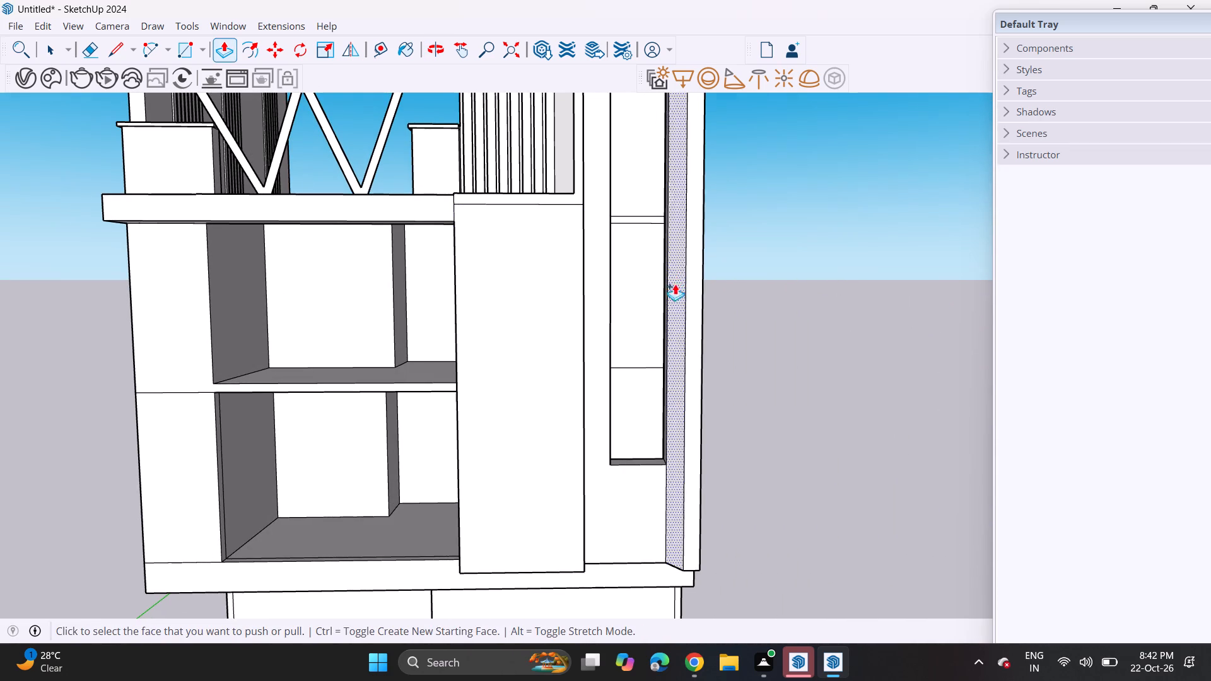
pyautogui.press('space')
pyautogui.click(744, 328)
pyautogui.scroll(-5, 627, 276)
pyautogui.keyDown('shift'); pyautogui.moveTo(615, 313); pyautogui.dragTo(582, 341, button='middle'); pyautogui.keyUp('shift')
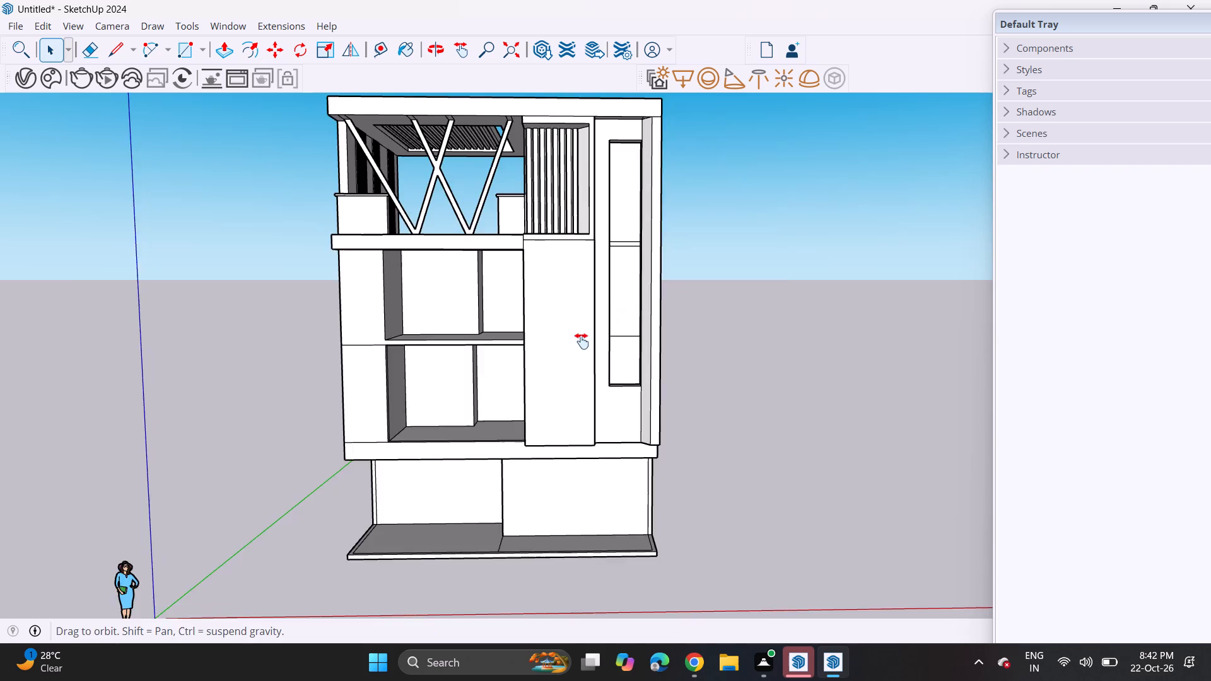
pyautogui.keyDown('shift'); pyautogui.moveTo(582, 341); pyautogui.dragTo(564, 393, button='middle'); pyautogui.keyUp('shift')
pyautogui.moveTo(570, 405); pyautogui.dragTo(595, 373, button='middle')
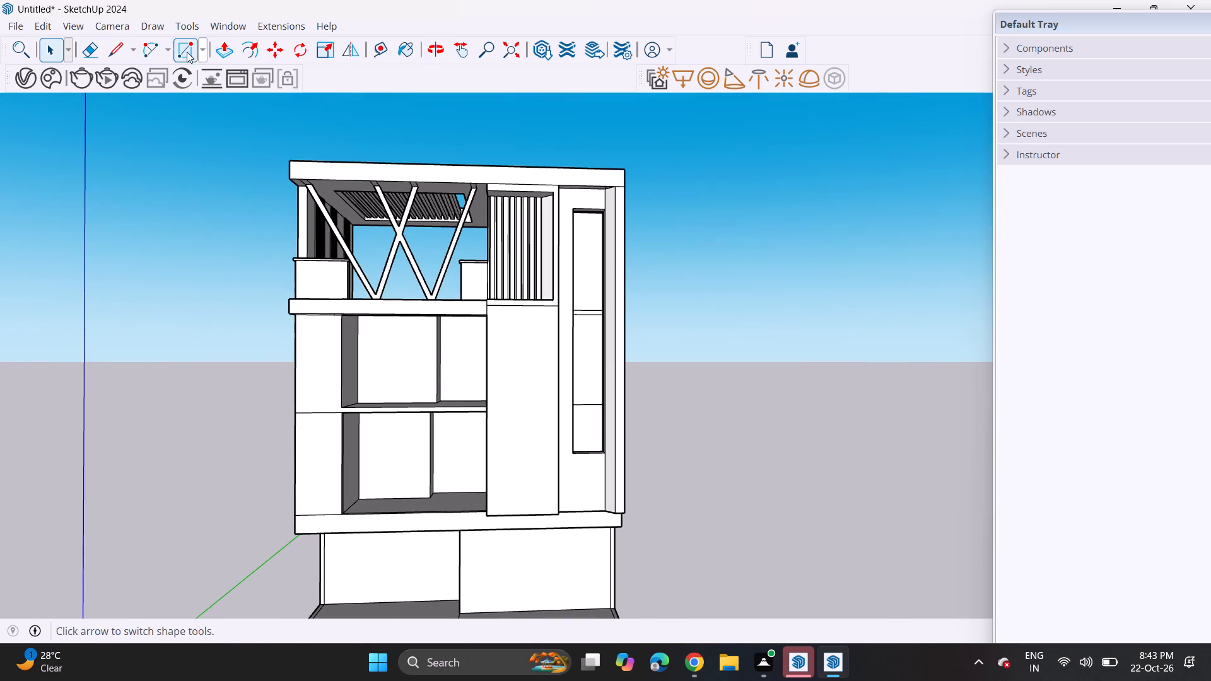
# Erase the horizontal line across the end pier and redraw it level with the top of the intermediate floor slab.
pyautogui.click(219, 45)
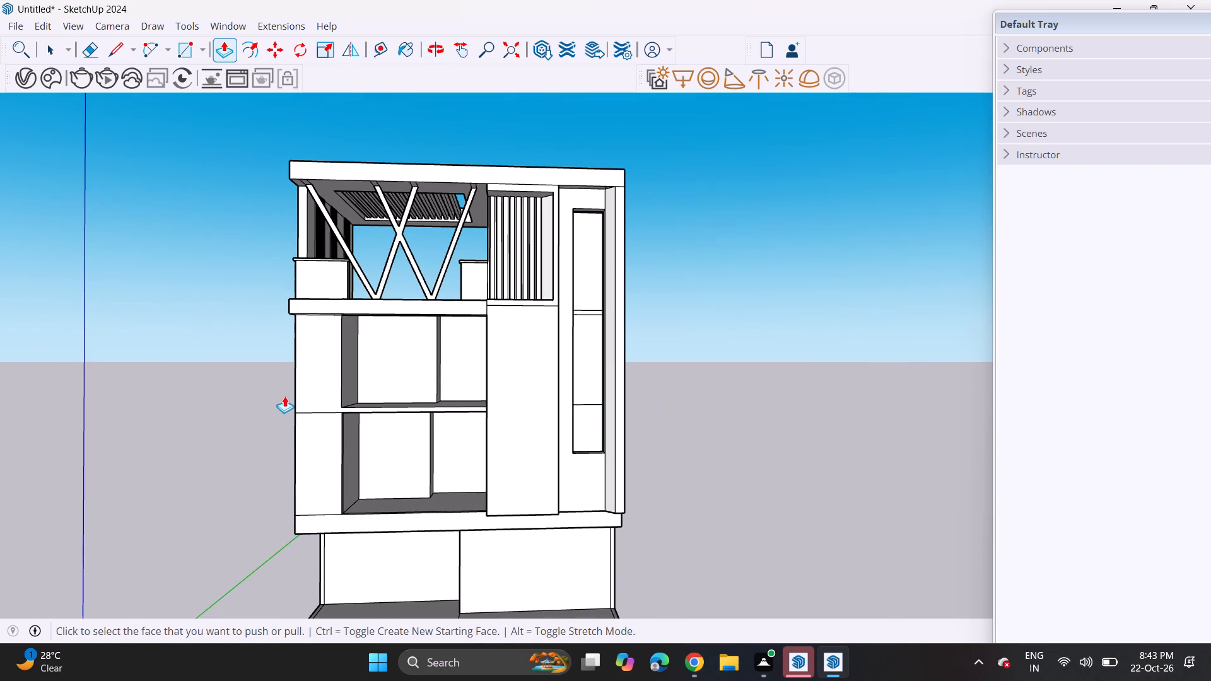
pyautogui.scroll(11, 331, 419)
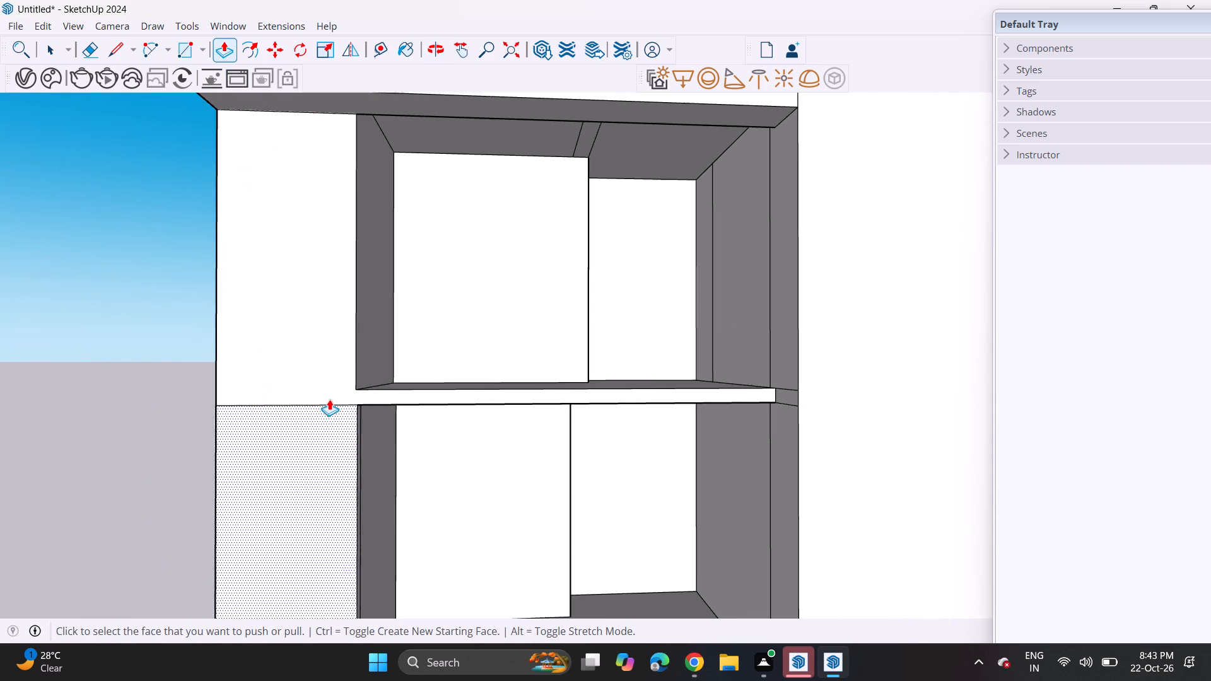
pyautogui.click(88, 55)
pyautogui.click(257, 409)
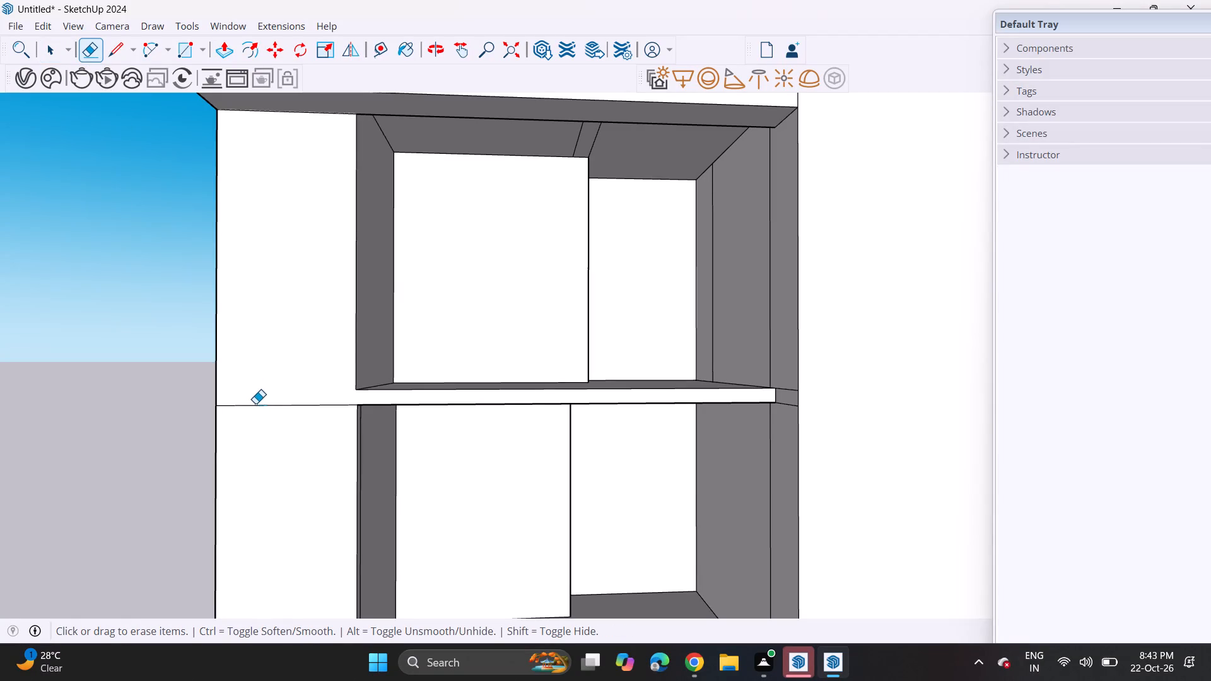
pyautogui.click(255, 404)
pyautogui.click(232, 406)
pyautogui.click(349, 406)
pyautogui.click(126, 54)
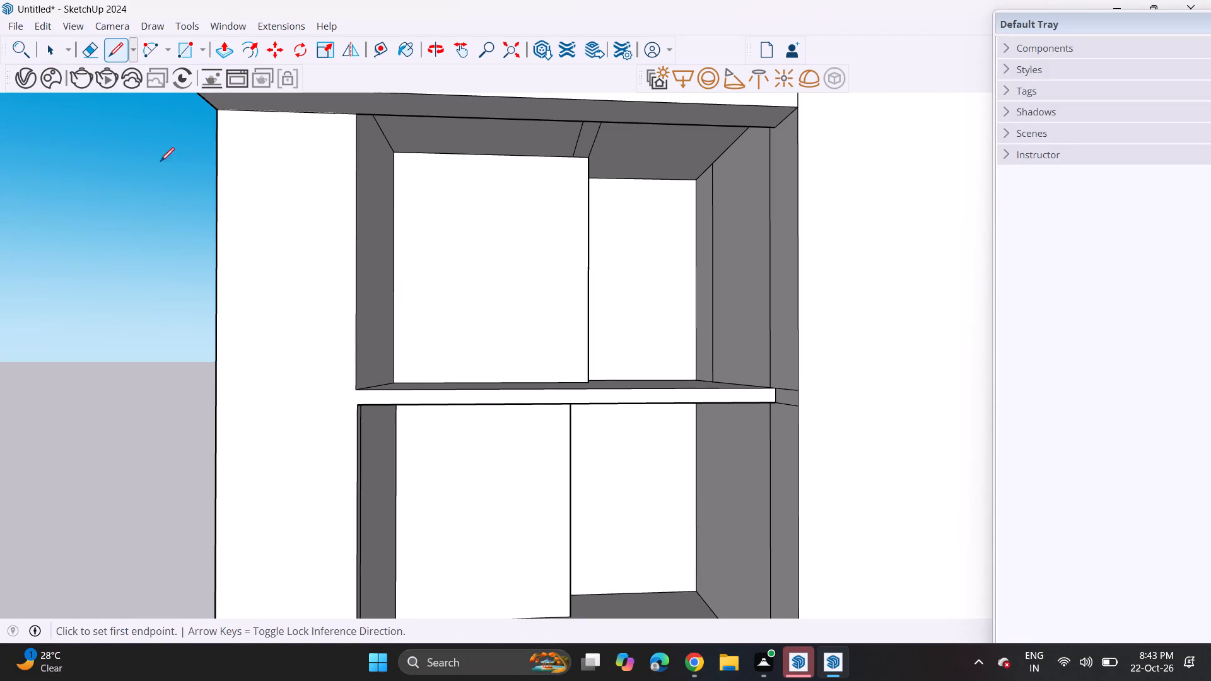
pyautogui.click(359, 390)
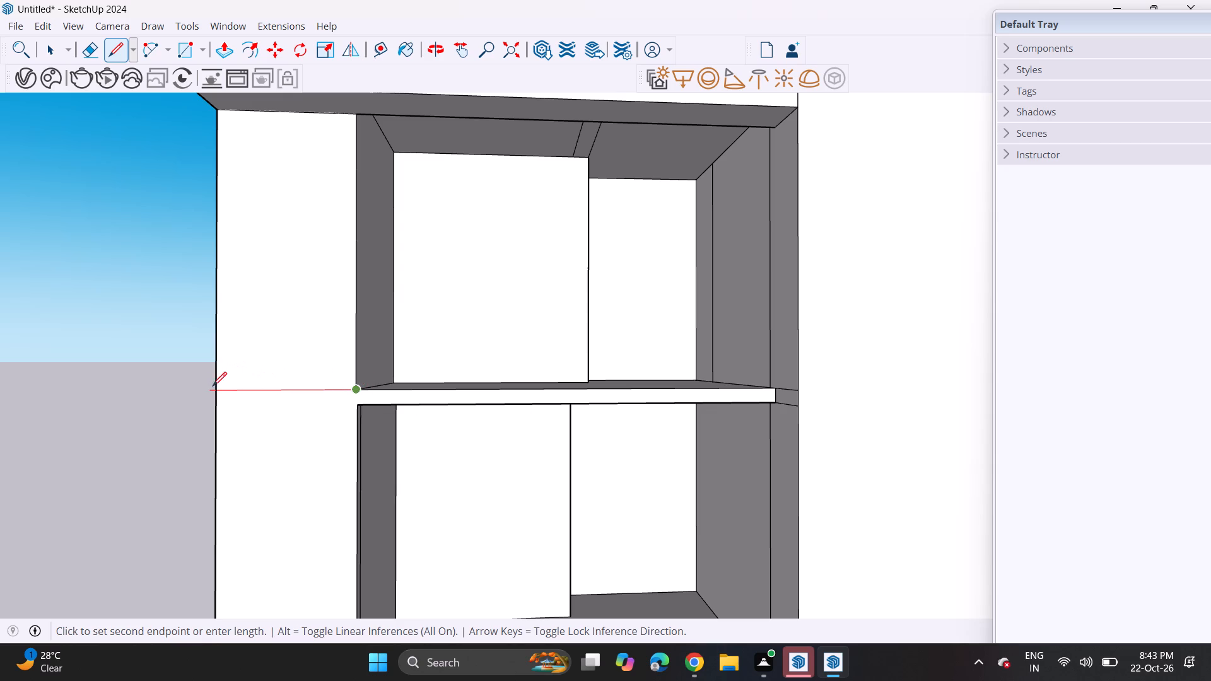
pyautogui.click(219, 389)
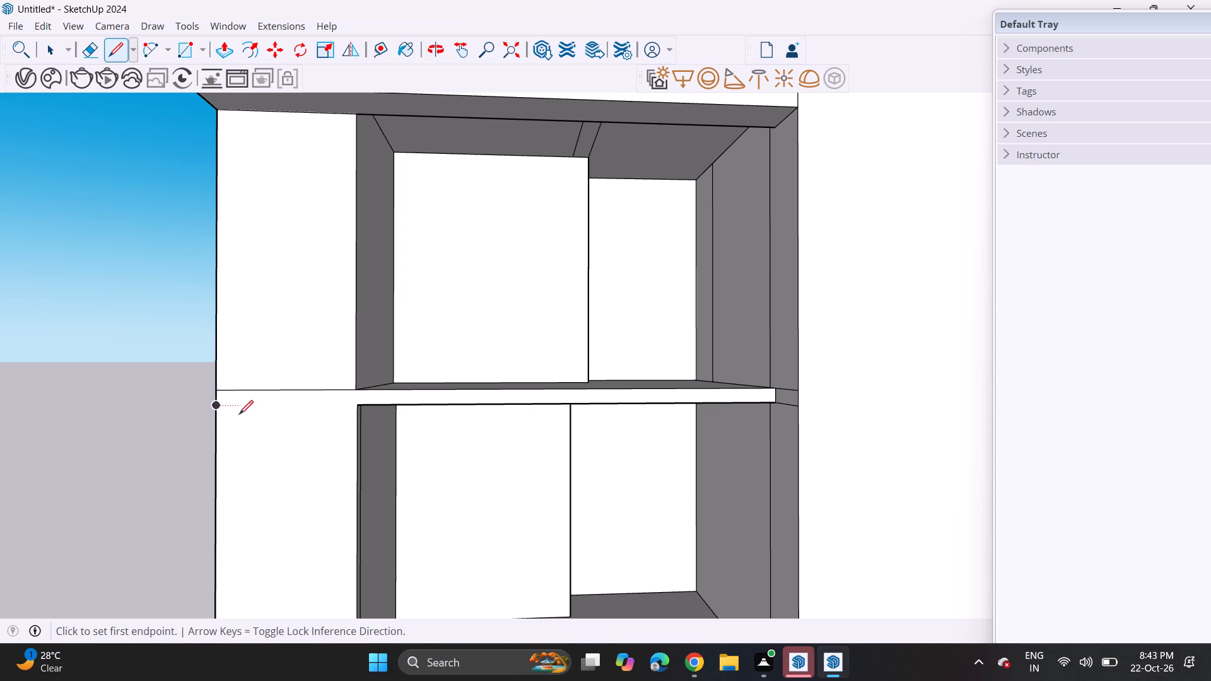
# Extrude the lower pier's front face together with the intermediate slab edge forward until it reaches the adjoining wall panel.
pyautogui.moveTo(492, 404); pyautogui.dragTo(517, 408, button='middle')
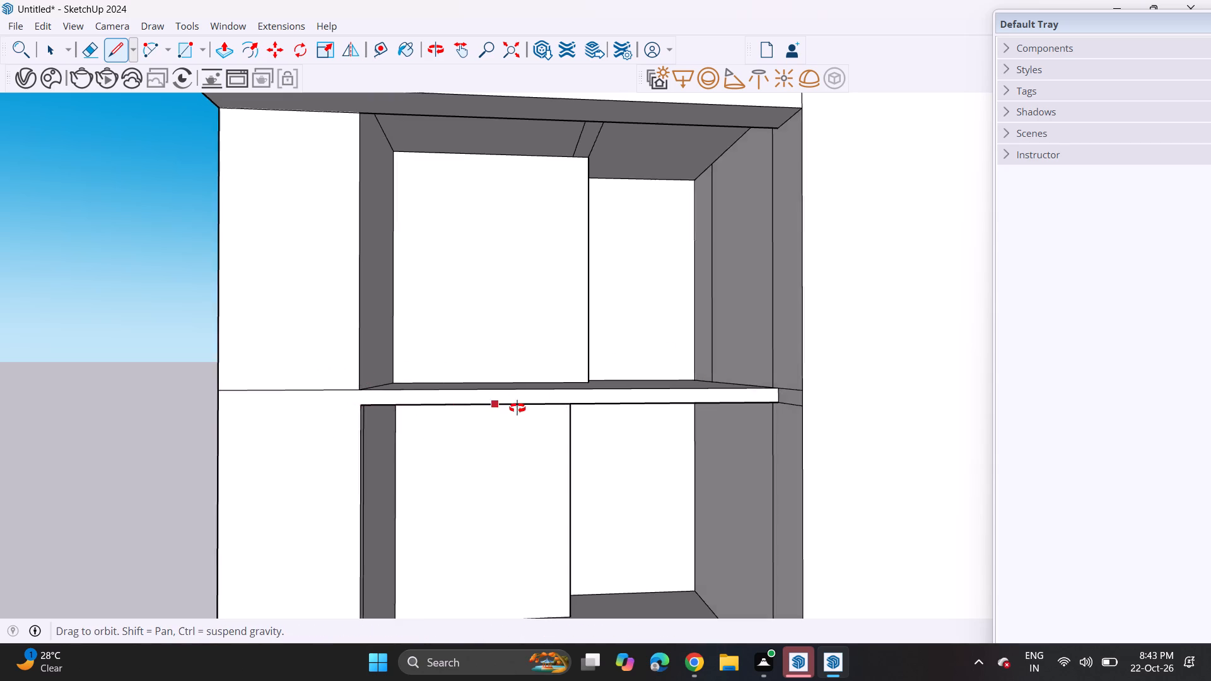
pyautogui.moveTo(517, 408); pyautogui.dragTo(500, 431, button='middle')
pyautogui.click(221, 56)
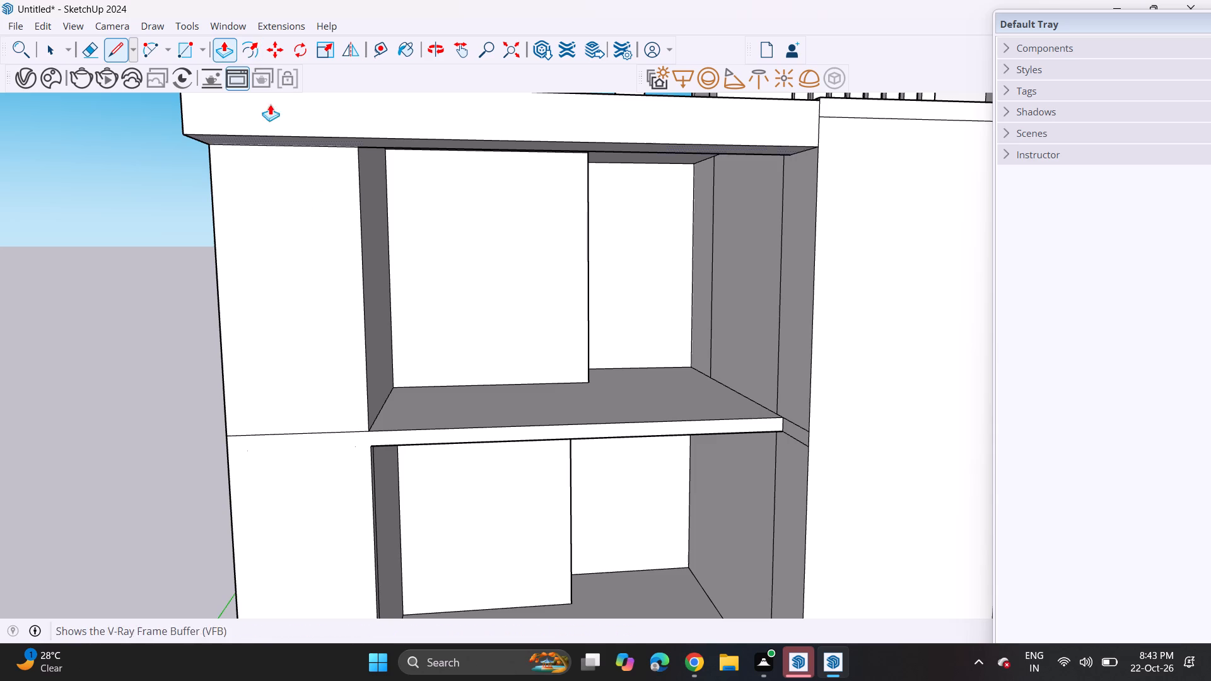
pyautogui.click(570, 431)
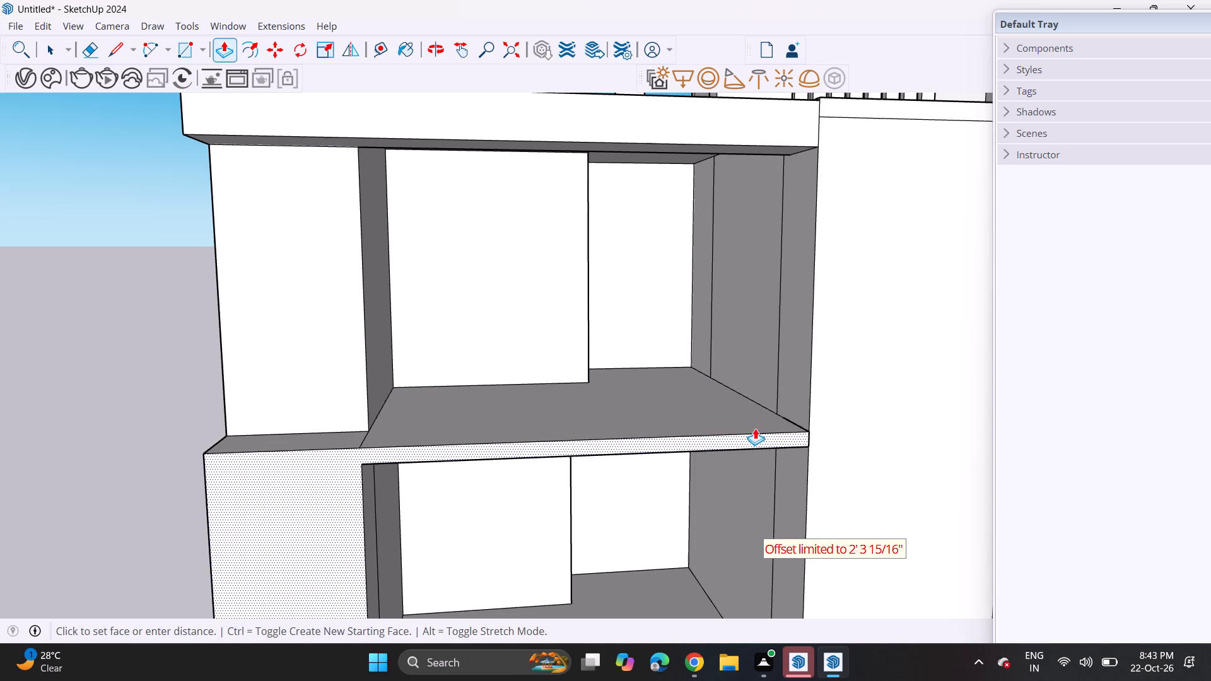
pyautogui.click(782, 428)
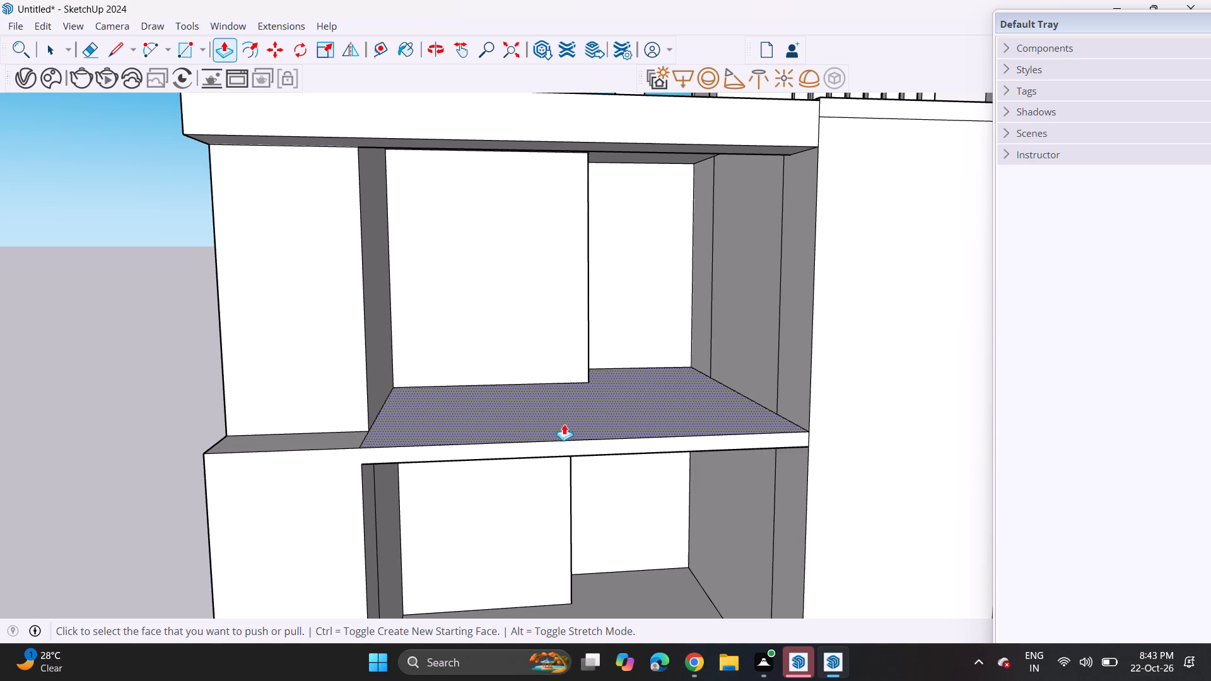
# Draw a narrow full-height rectangle on the projecting lower pier's front face and push it inward as a vertical groove.
pyautogui.scroll(-4, 538, 420)
pyautogui.keyDown('shift'); pyautogui.moveTo(494, 445); pyautogui.dragTo(446, 252, button='middle'); pyautogui.keyUp('shift')
pyautogui.moveTo(427, 271); pyautogui.dragTo(294, 286, button='middle')
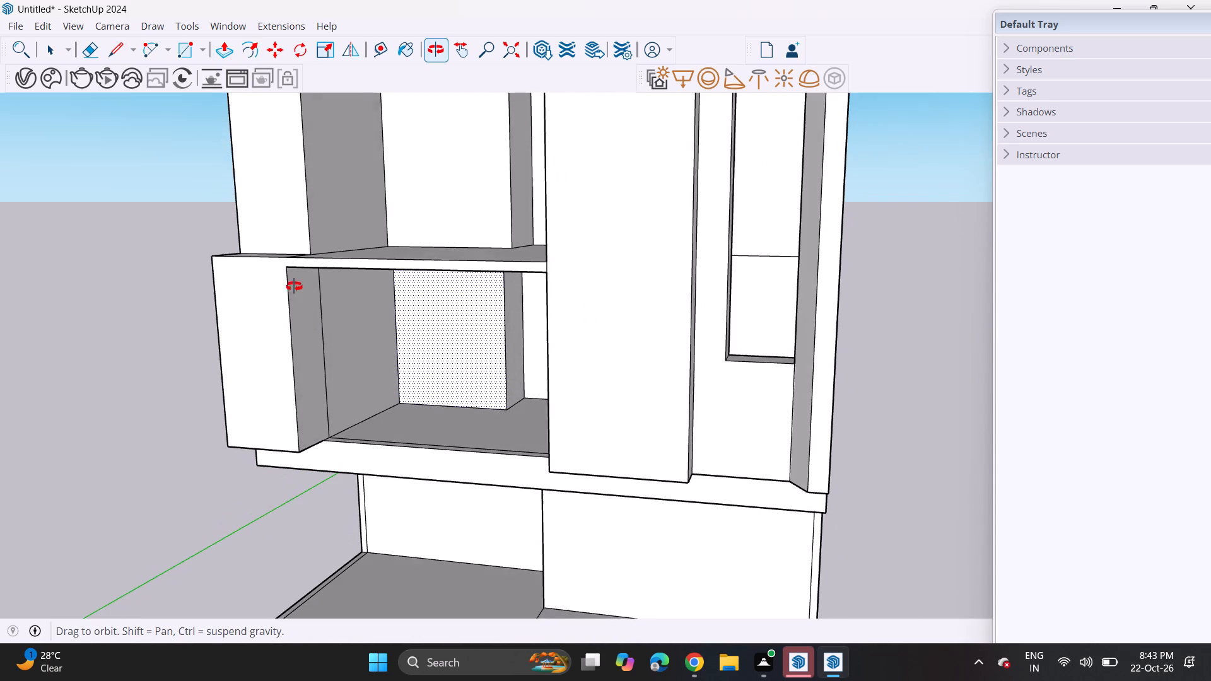
pyautogui.moveTo(294, 286); pyautogui.dragTo(291, 286, button='middle')
pyautogui.moveTo(207, 381); pyautogui.dragTo(360, 351, button='middle')
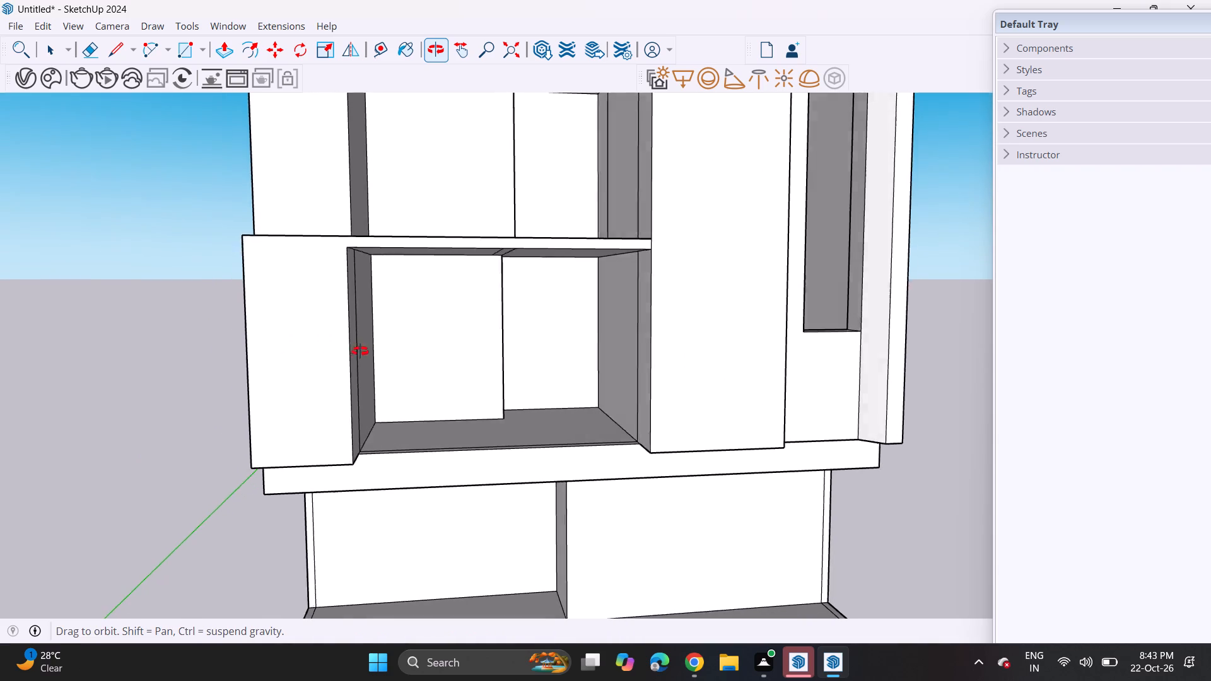
pyautogui.moveTo(360, 351); pyautogui.dragTo(354, 347, button='middle')
pyautogui.click(180, 53)
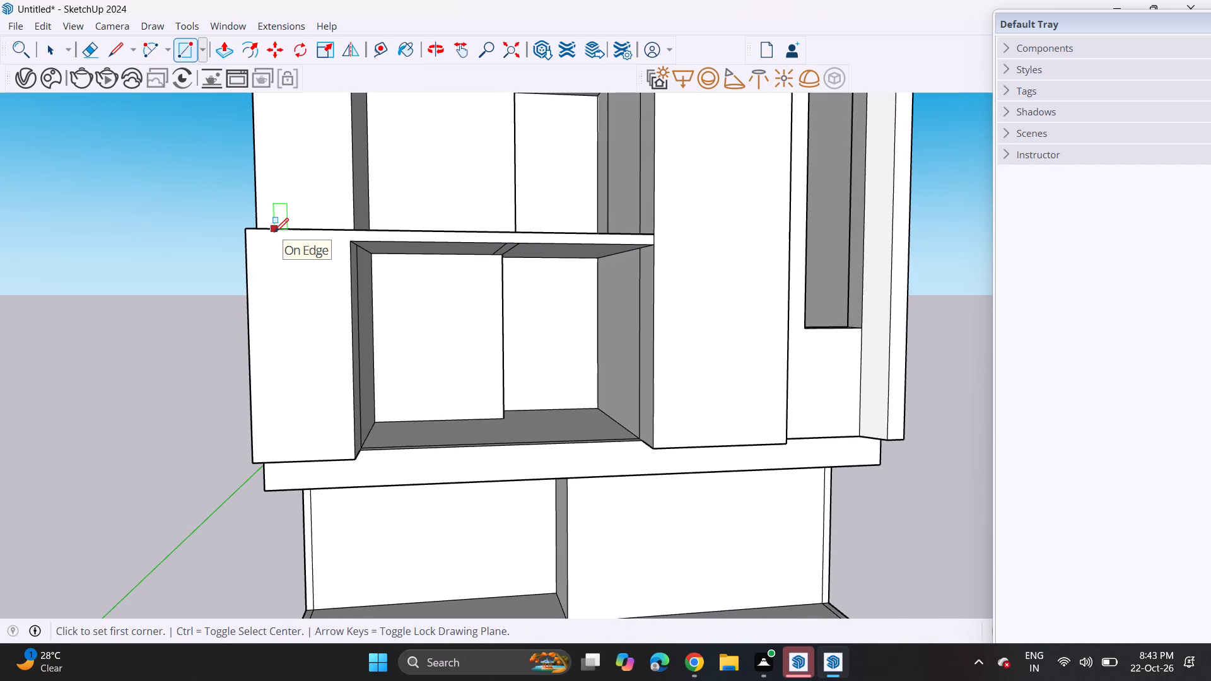
pyautogui.click(273, 232)
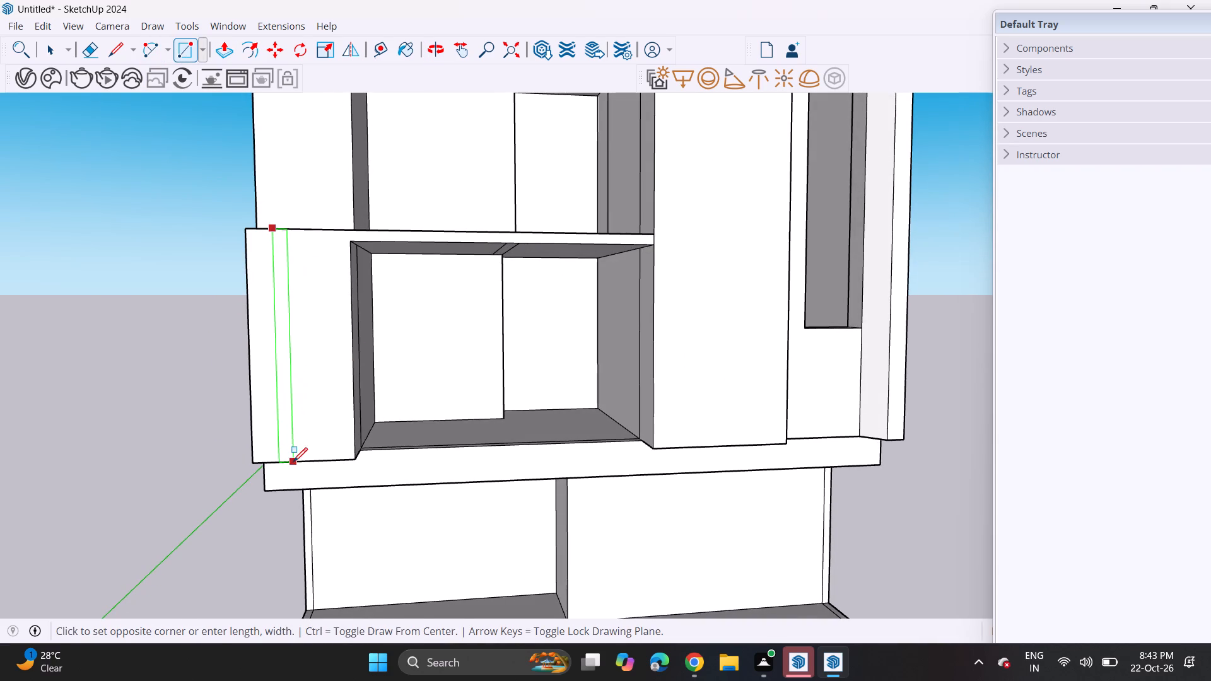
pyautogui.click(293, 462)
pyautogui.click(219, 53)
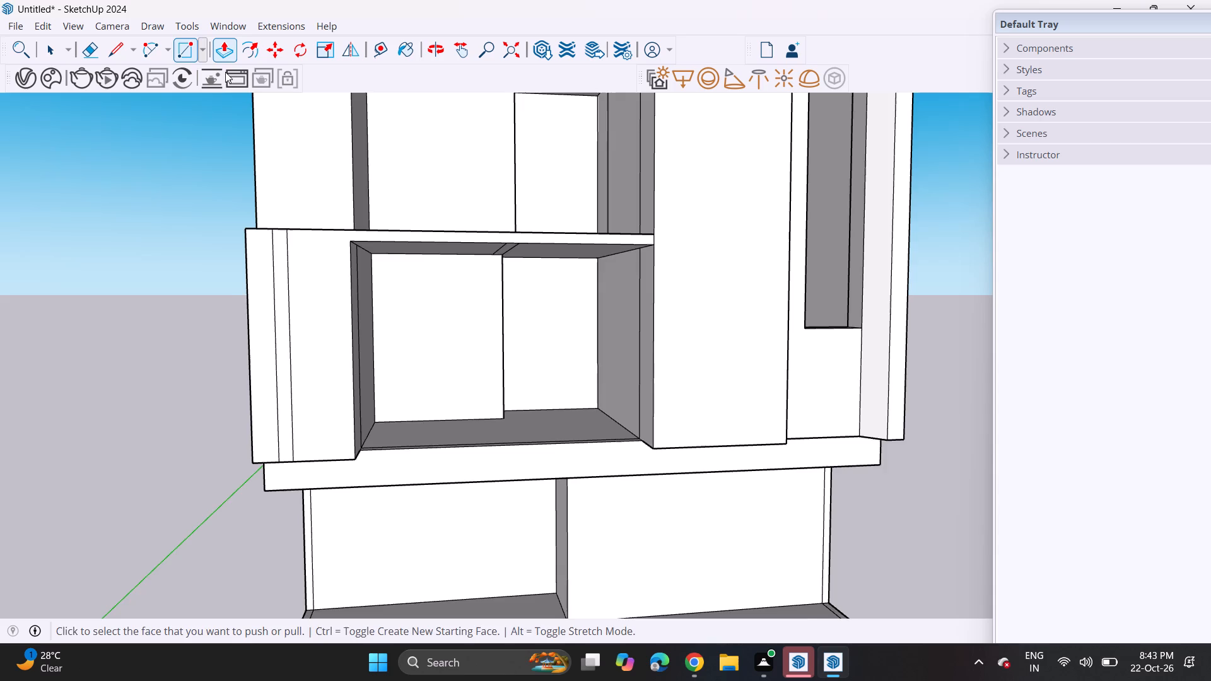
pyautogui.moveTo(278, 130); pyautogui.dragTo(281, 298, button='middle')
pyautogui.scroll(1, 288, 163)
pyautogui.scroll(3, 284, 412)
pyautogui.click(272, 434)
pyautogui.click(269, 423)
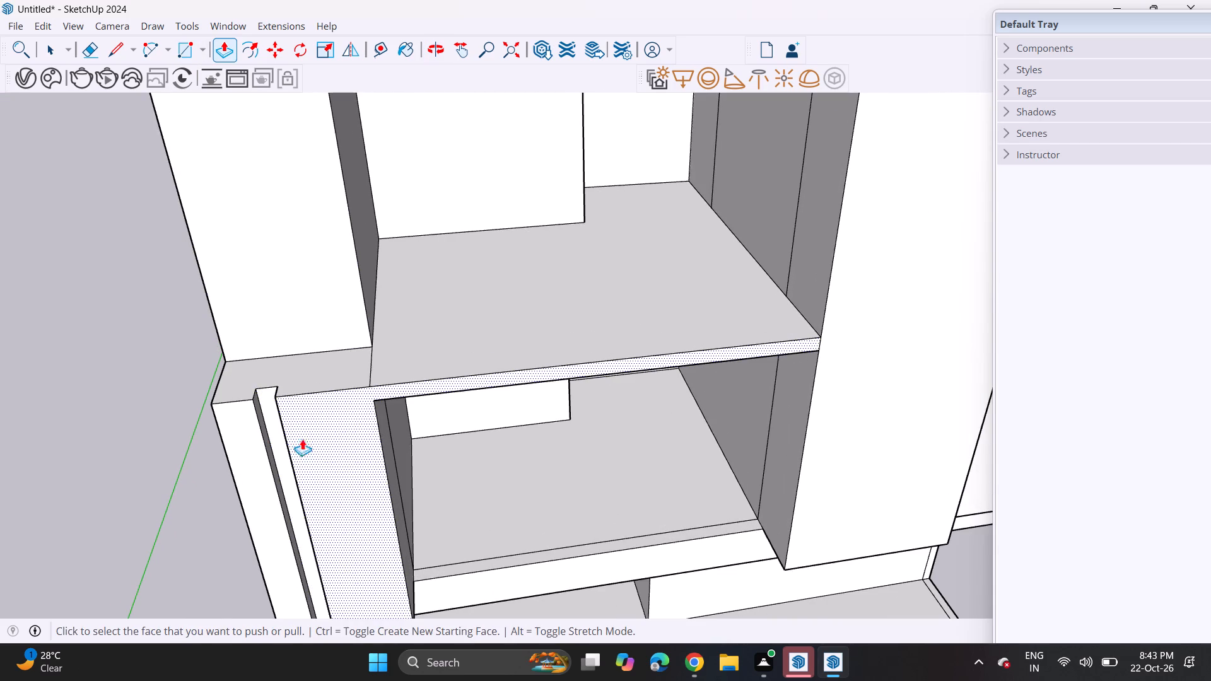
# Extrude the lower pier and slab edge slightly further forward, matching the narrow strip on the groove's outer side to the same projection.
pyautogui.scroll(1, 313, 443)
pyautogui.moveTo(312, 443); pyautogui.dragTo(242, 324, button='middle')
pyautogui.scroll(1, 245, 322)
pyautogui.scroll(-6, 247, 315)
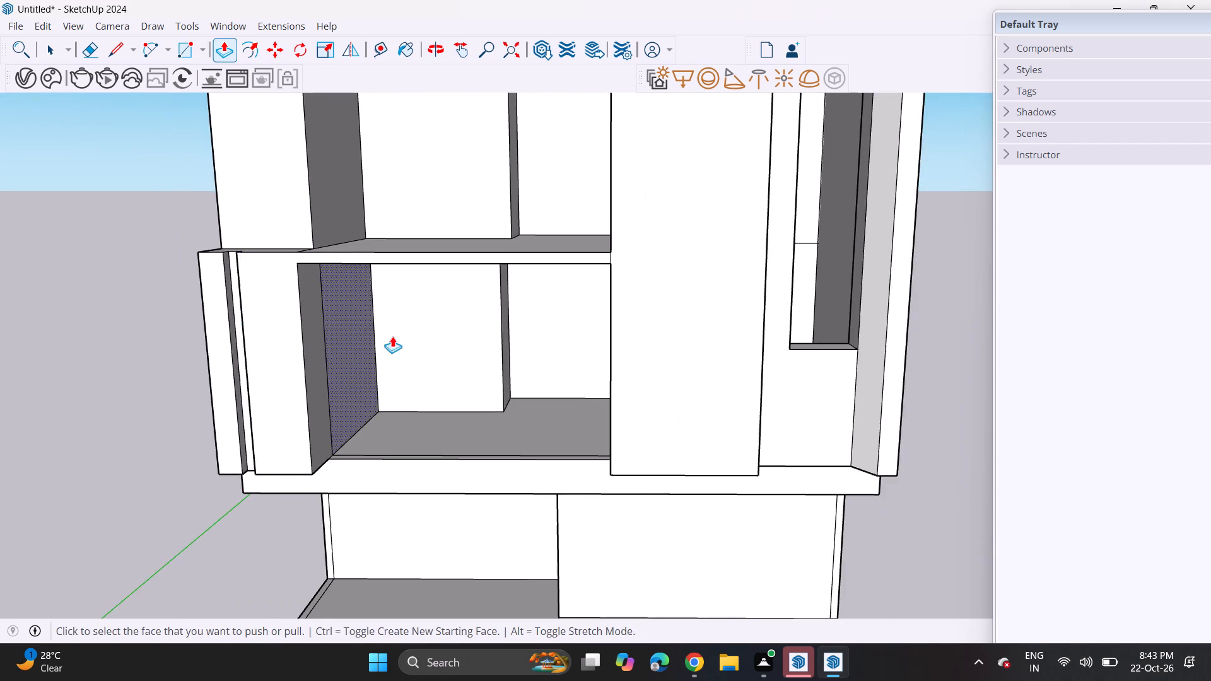
pyautogui.moveTo(391, 334); pyautogui.dragTo(400, 291, button='middle')
pyautogui.keyDown('shift'); pyautogui.scroll(1, 381, 325); pyautogui.keyUp('shift')
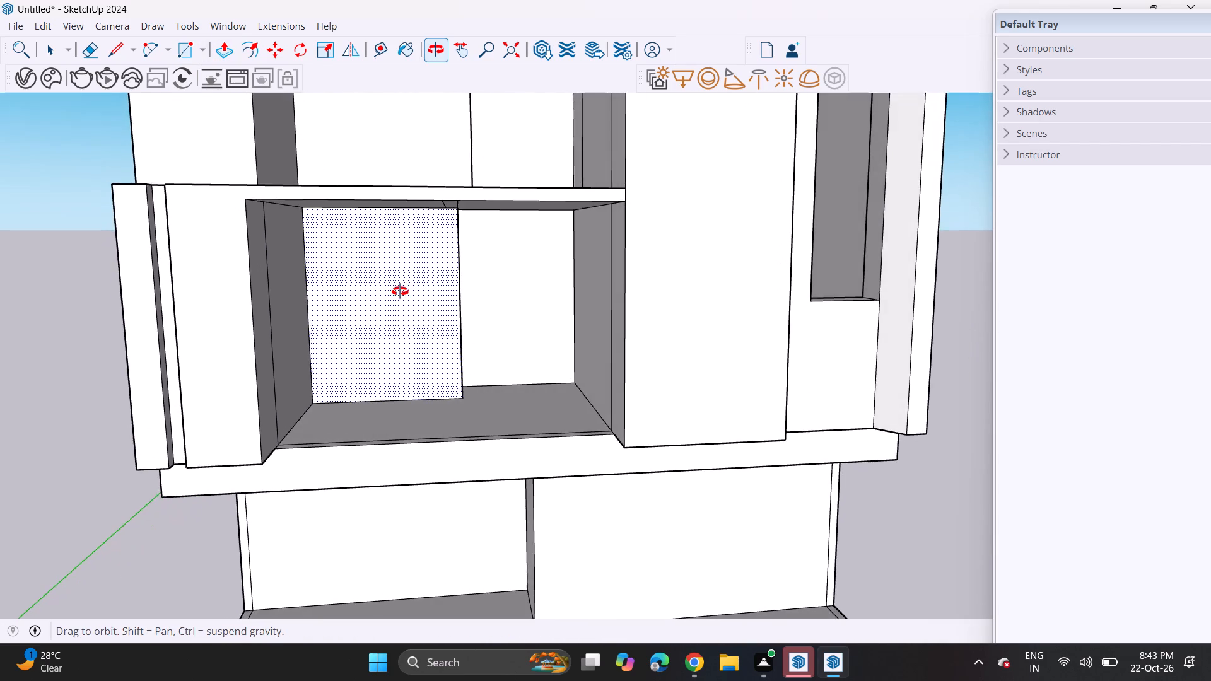
pyautogui.moveTo(400, 291); pyautogui.dragTo(322, 375, button='middle')
pyautogui.moveTo(447, 282); pyautogui.dragTo(404, 333, button='middle')
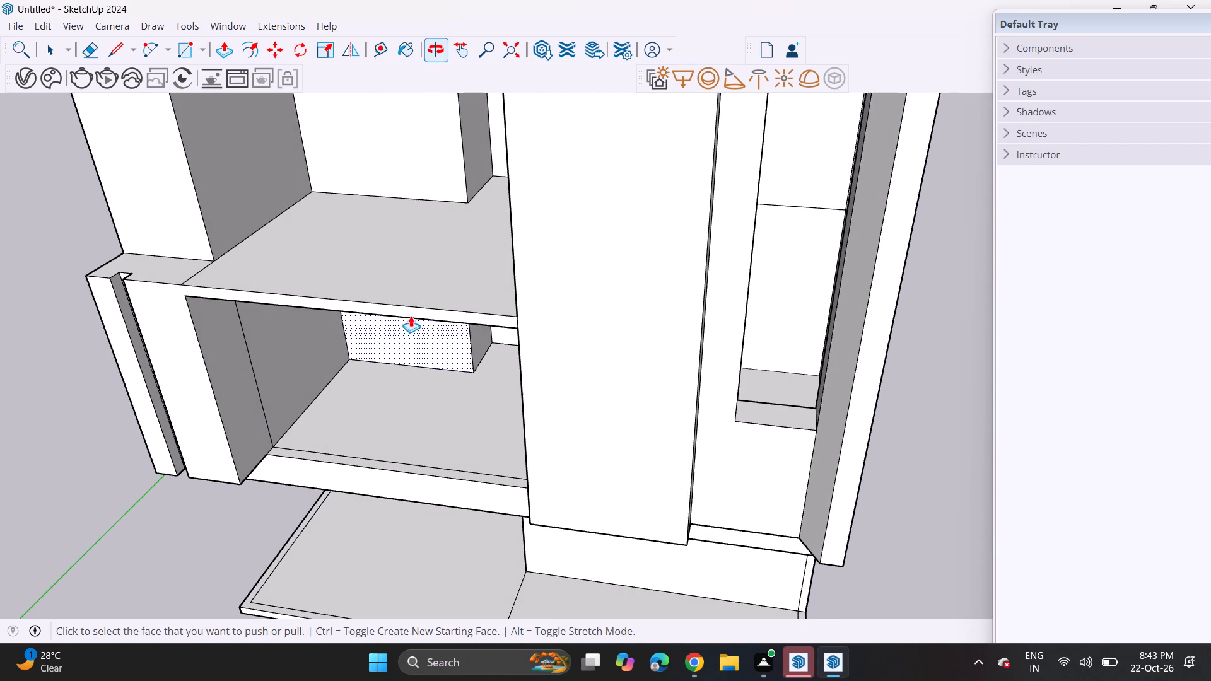
pyautogui.click(430, 314)
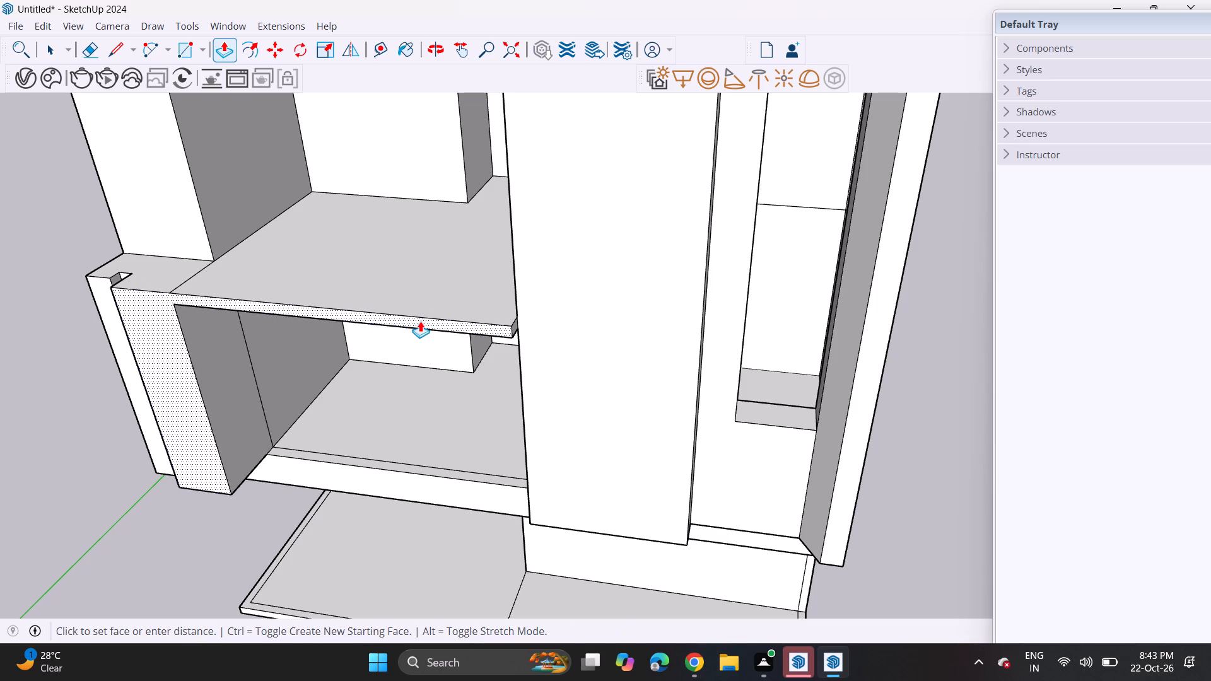
pyautogui.click(420, 321)
pyautogui.doubleClick(102, 313)
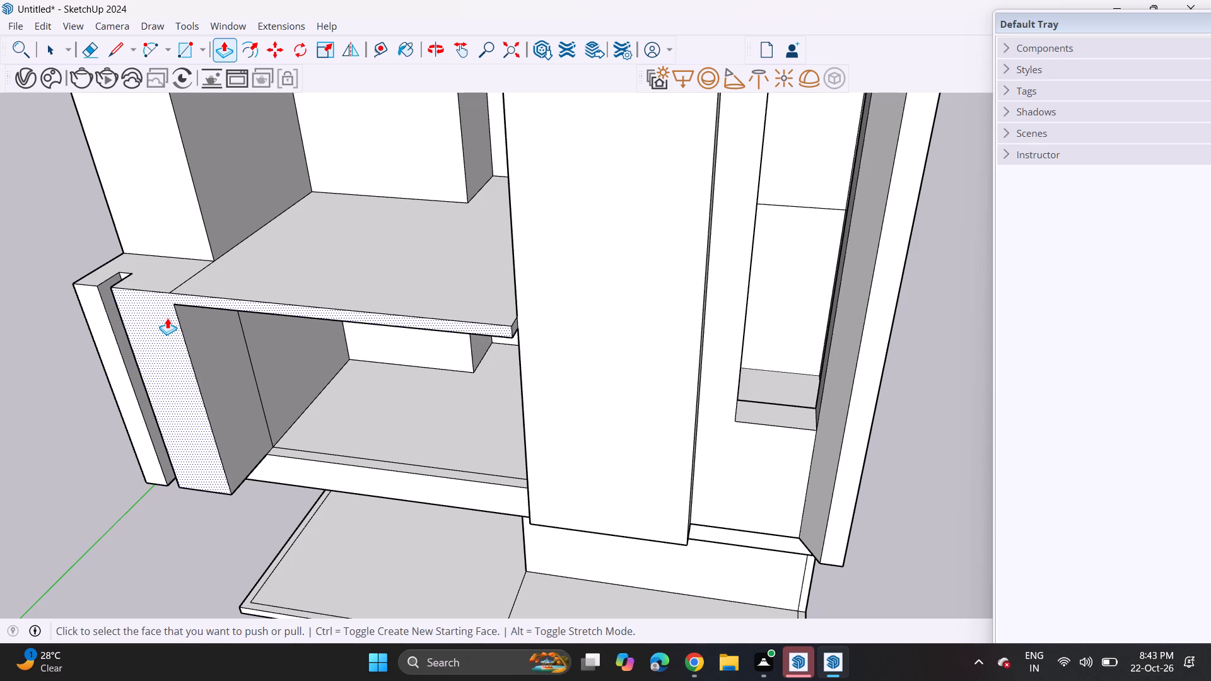
# Extend the projecting slab's end sideways across the plain wall panel to the panel's far edge.
pyautogui.scroll(-5, 167, 318)
pyautogui.moveTo(186, 311); pyautogui.dragTo(345, 185, button='middle')
pyautogui.scroll(2, 343, 186)
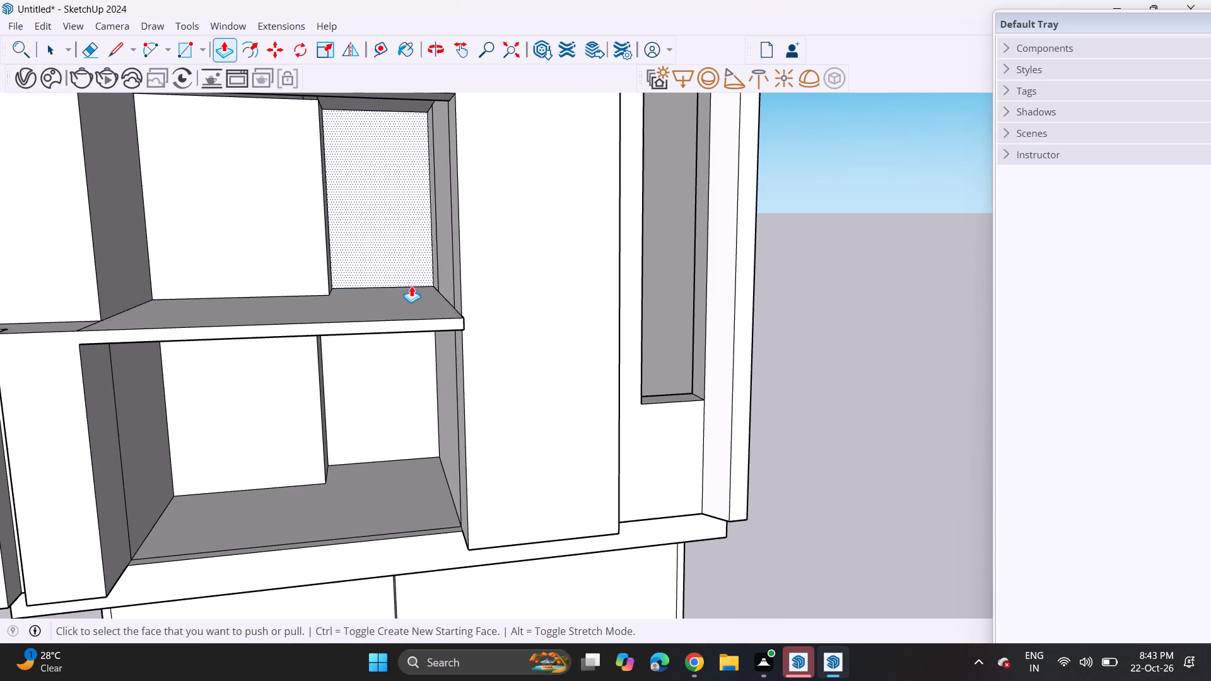
pyautogui.moveTo(445, 313); pyautogui.dragTo(172, 347, button='middle')
pyautogui.scroll(5, 463, 249)
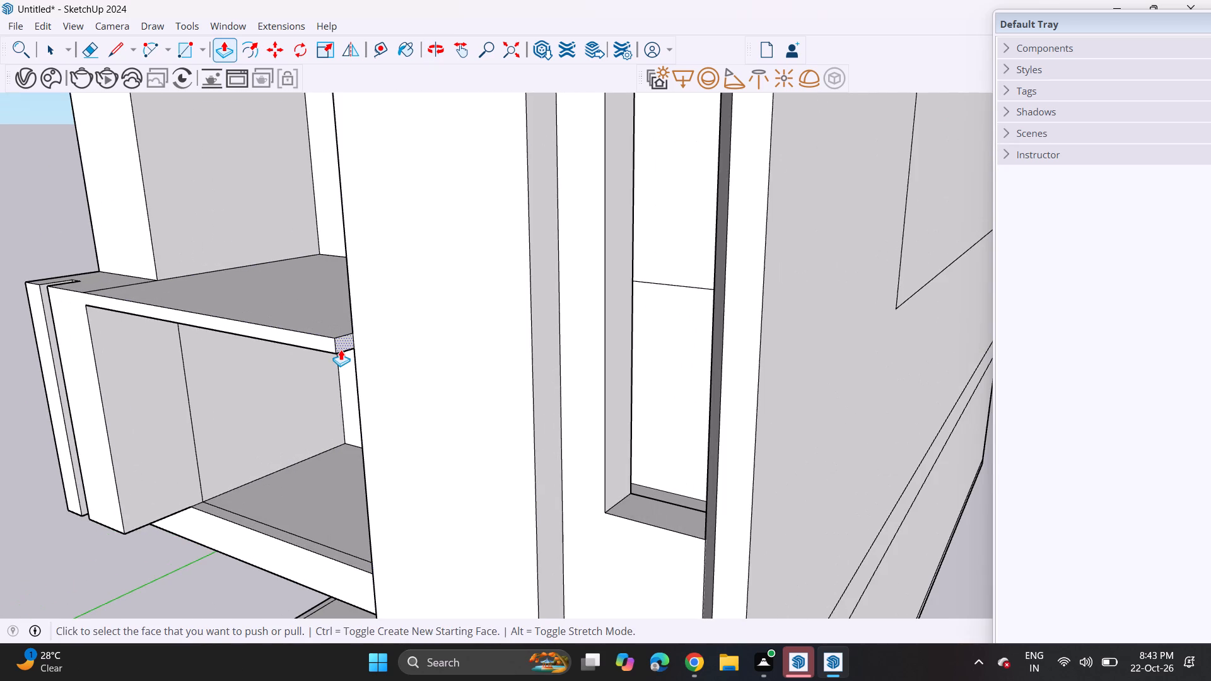
pyautogui.click(341, 349)
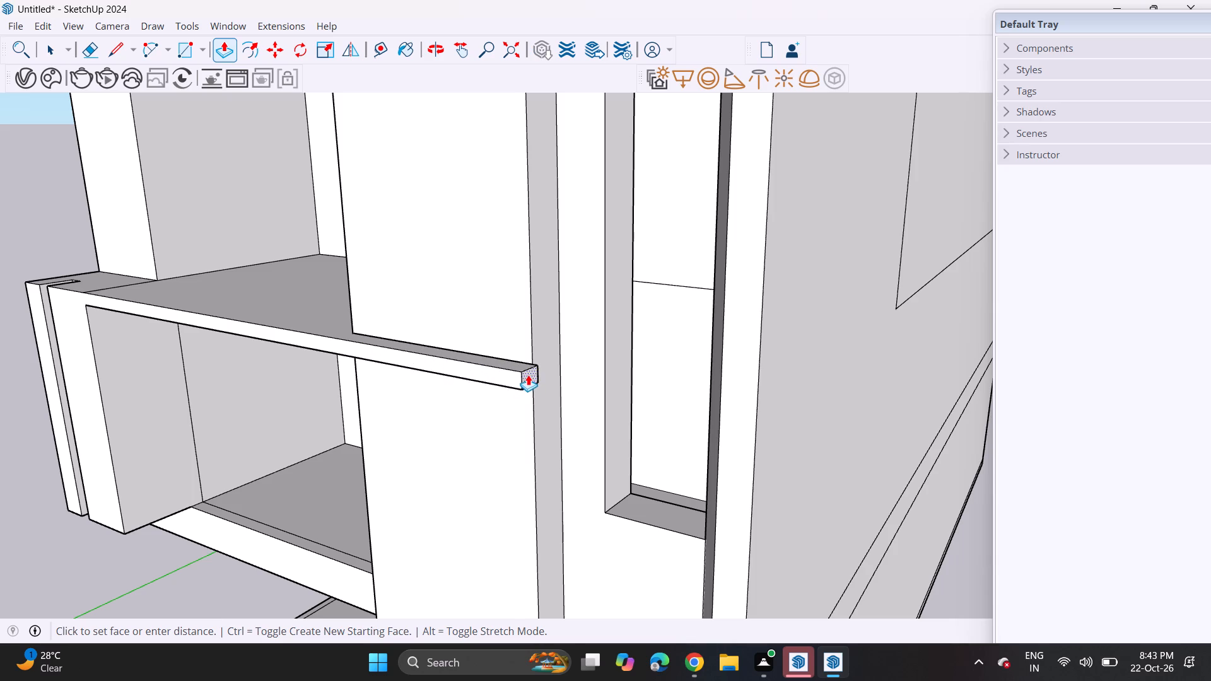
pyautogui.click(532, 335)
# Erase the pair of leftover parallel lines on the underside of the projecting intermediate slab.
pyautogui.moveTo(286, 347); pyautogui.dragTo(346, 187, button='middle')
pyautogui.scroll(1, 344, 187)
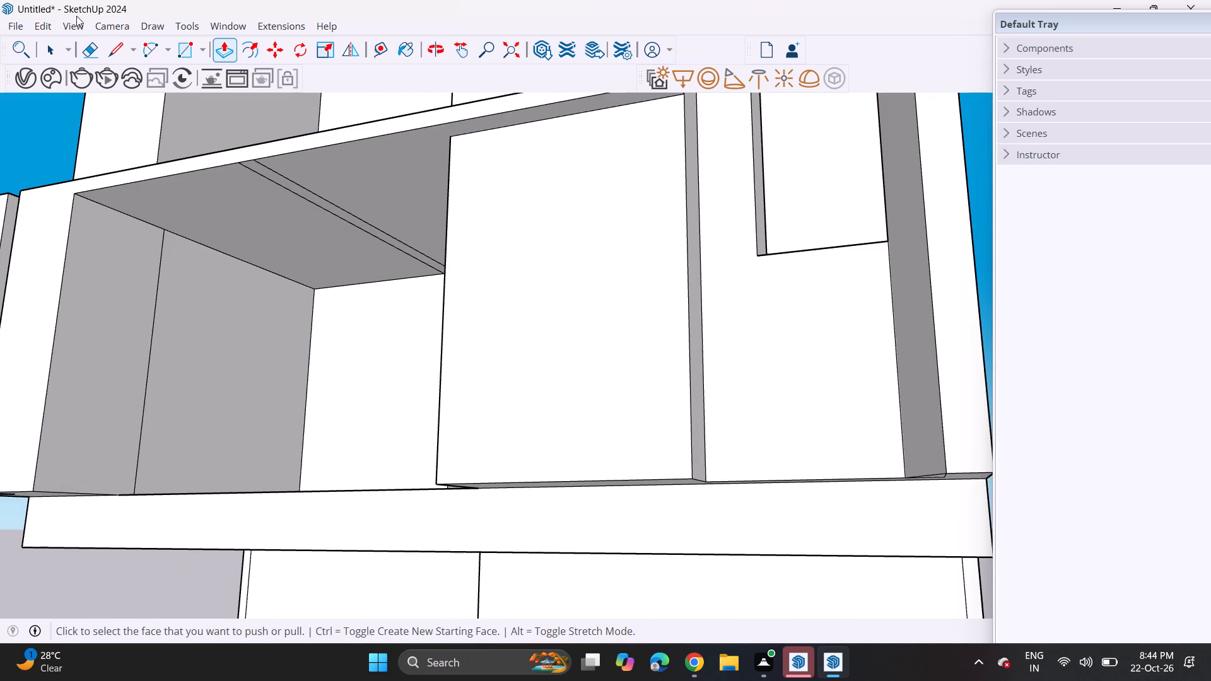
pyautogui.click(91, 43)
pyautogui.moveTo(302, 187); pyautogui.dragTo(281, 206)
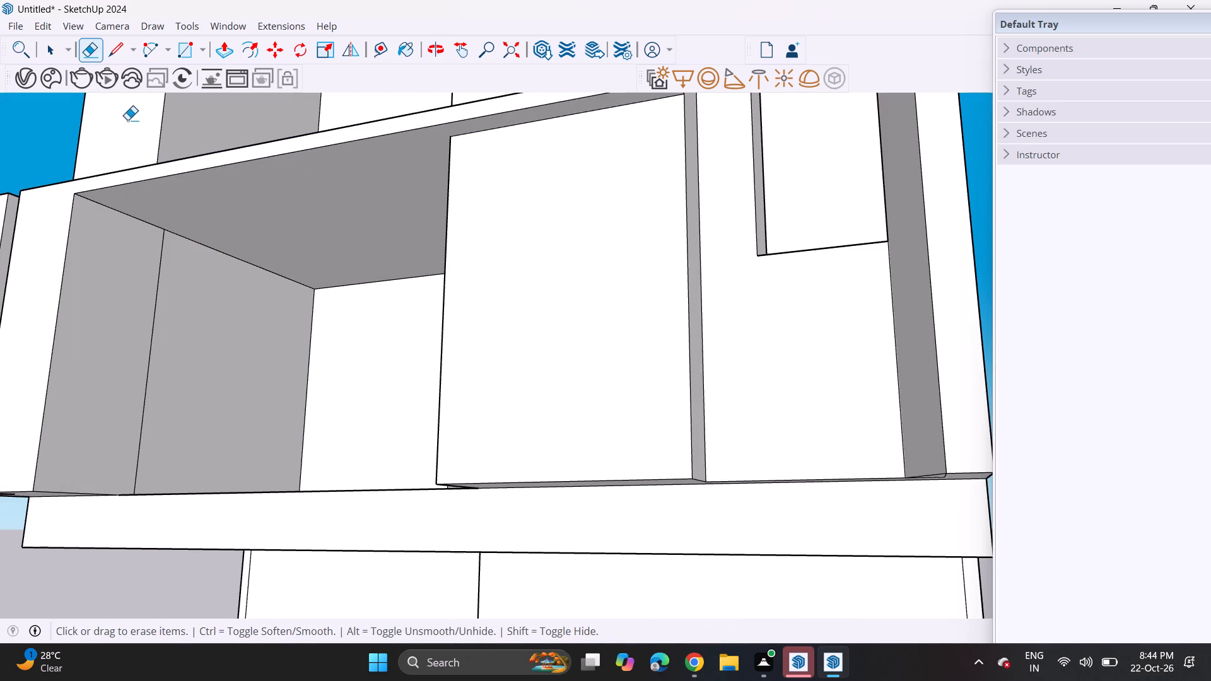
# Draw a line along the slab's underside parallel to its front edge and extrude the front strip downward to deepen the band.
pyautogui.click(117, 47)
pyautogui.click(94, 201)
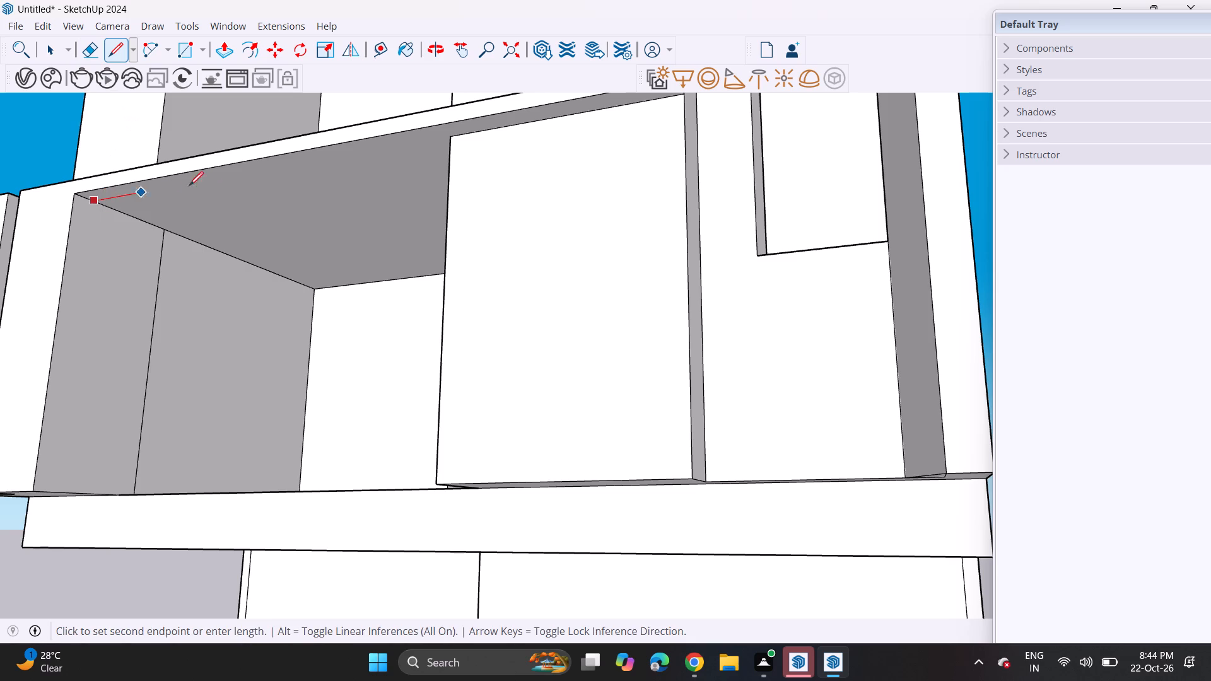
pyautogui.click(584, 113)
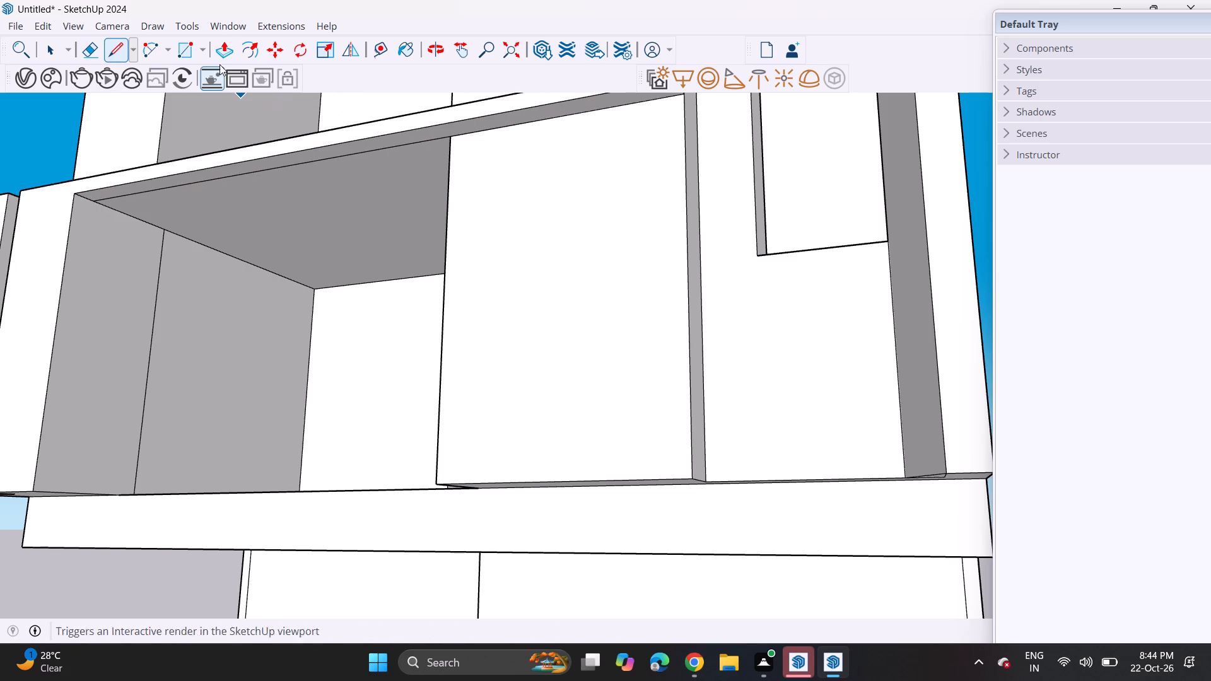
pyautogui.click(222, 46)
pyautogui.click(246, 165)
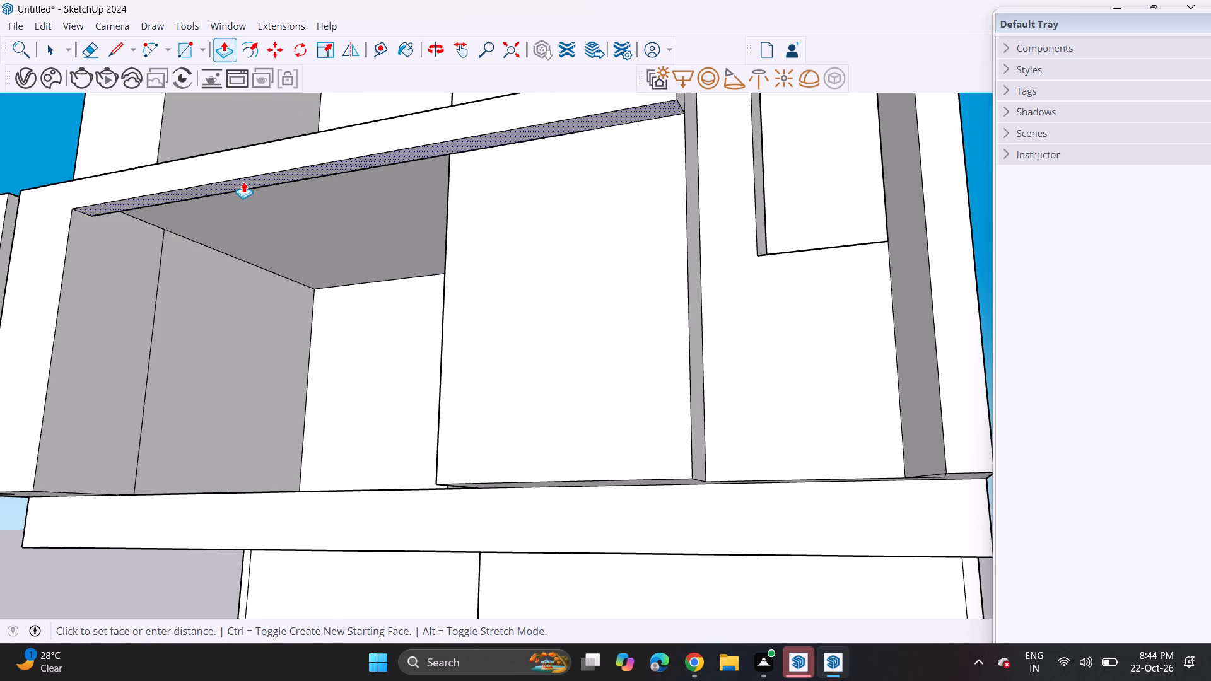
pyautogui.click(242, 192)
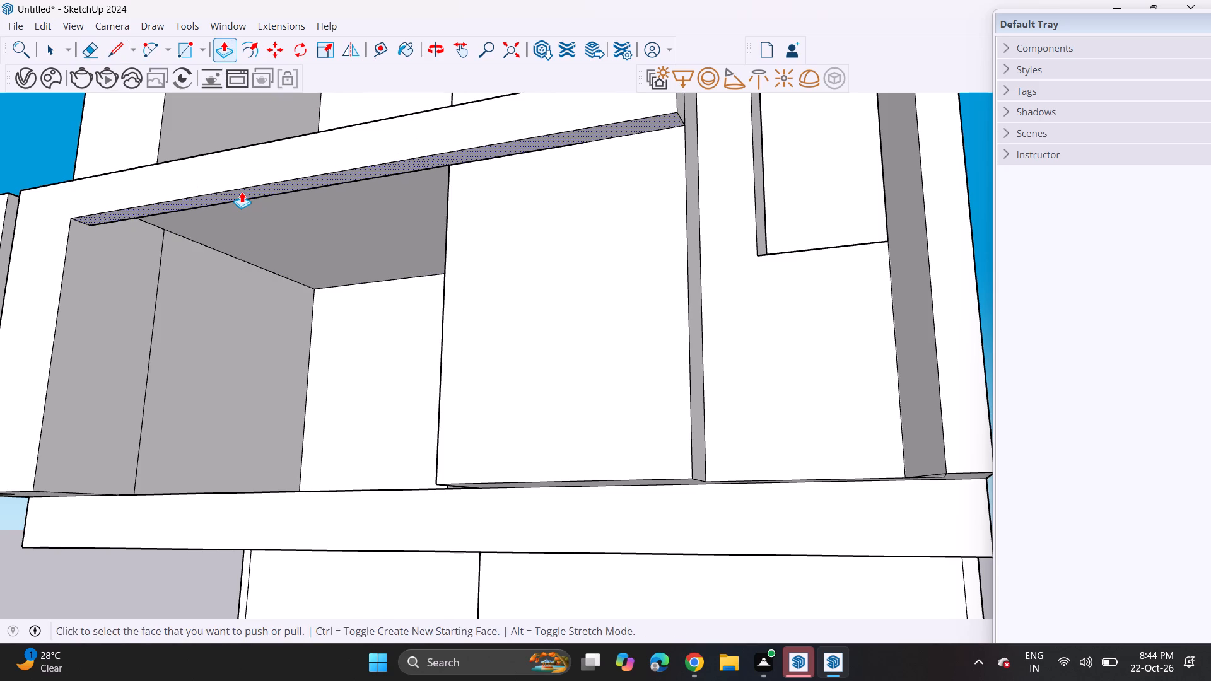
# Push the front face of the bottom slab band to align with the base corner of the plain wall panel above it.
pyautogui.moveTo(205, 192); pyautogui.dragTo(389, 216, button='middle')
pyautogui.scroll(-6, 364, 211)
pyautogui.moveTo(353, 207); pyautogui.dragTo(344, 274, button='middle')
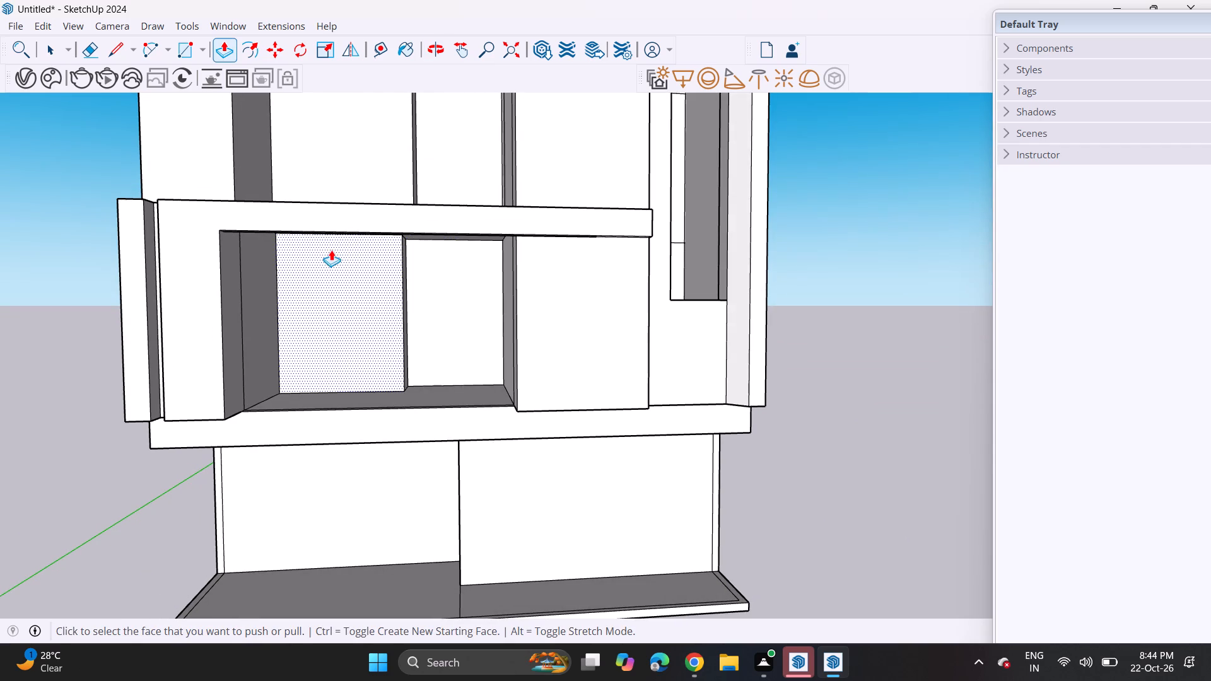
pyautogui.moveTo(518, 259); pyautogui.dragTo(491, 202, button='middle')
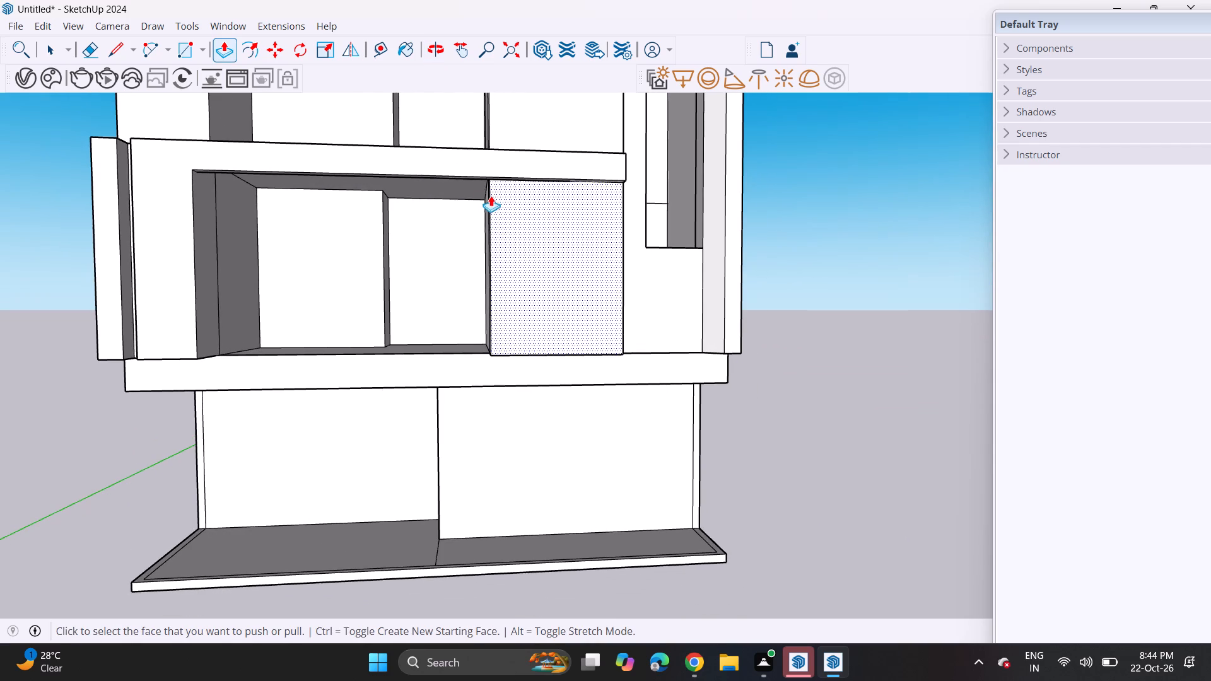
pyautogui.moveTo(476, 261); pyautogui.dragTo(221, 288, button='middle')
pyautogui.click(337, 368)
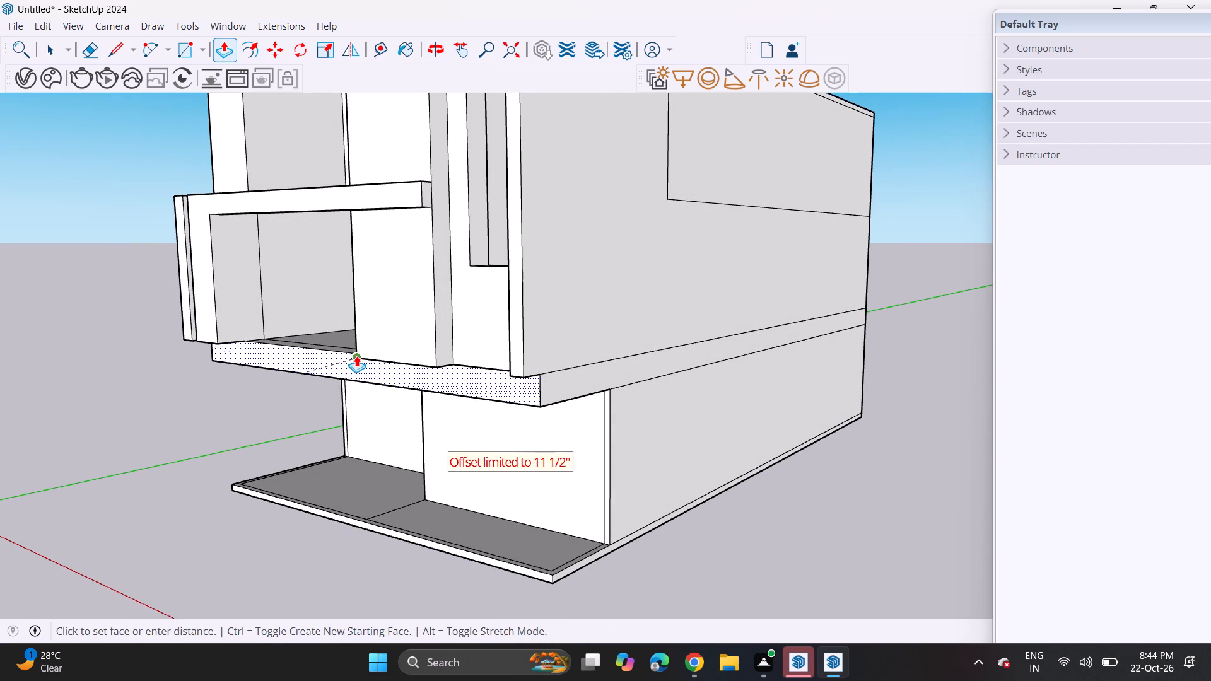
pyautogui.click(356, 356)
pyautogui.moveTo(338, 363); pyautogui.dragTo(850, 323, button='middle')
pyautogui.scroll(4, 688, 355)
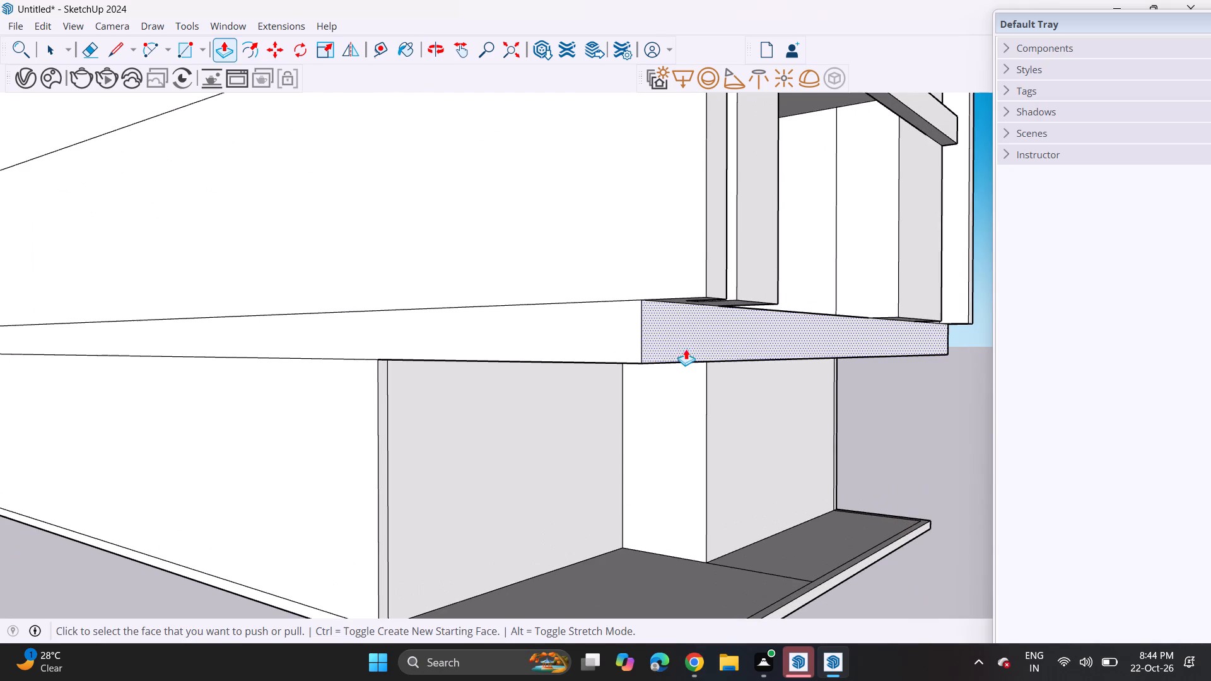
# Pull the front face of the bottom slab band further outward to align with the base corner of the projecting lower frame above it.
pyautogui.click(679, 335)
pyautogui.click(735, 294)
pyautogui.click(711, 315)
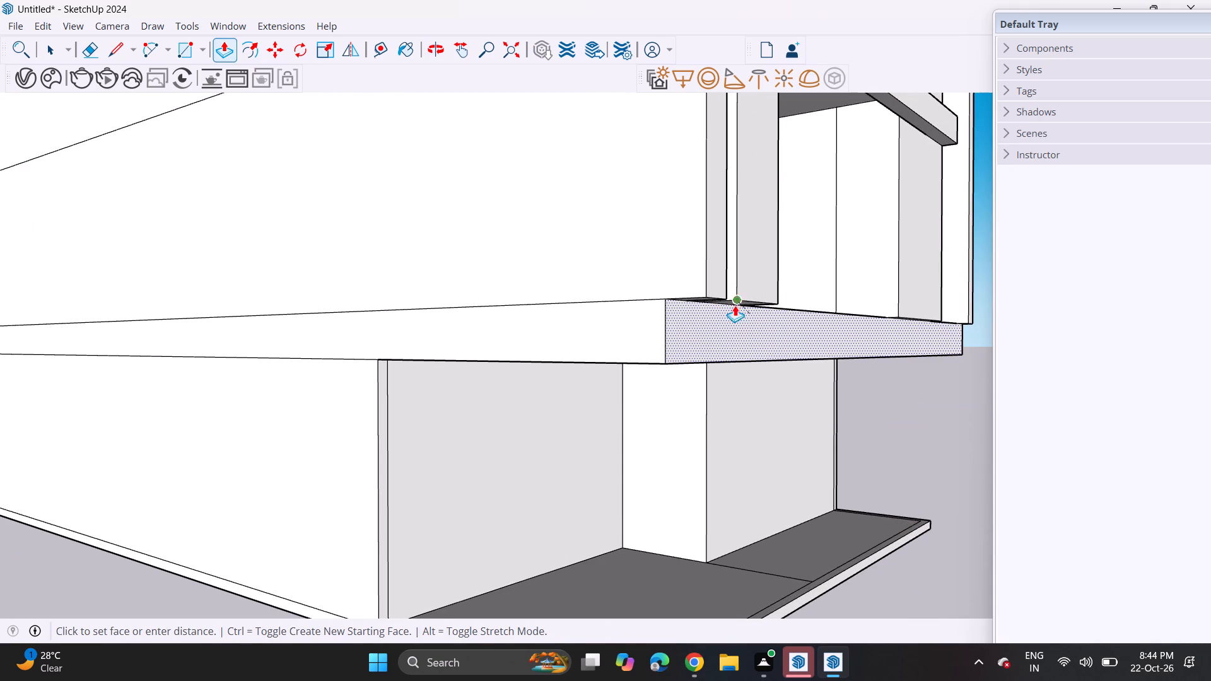
pyautogui.click(717, 320)
pyautogui.click(755, 299)
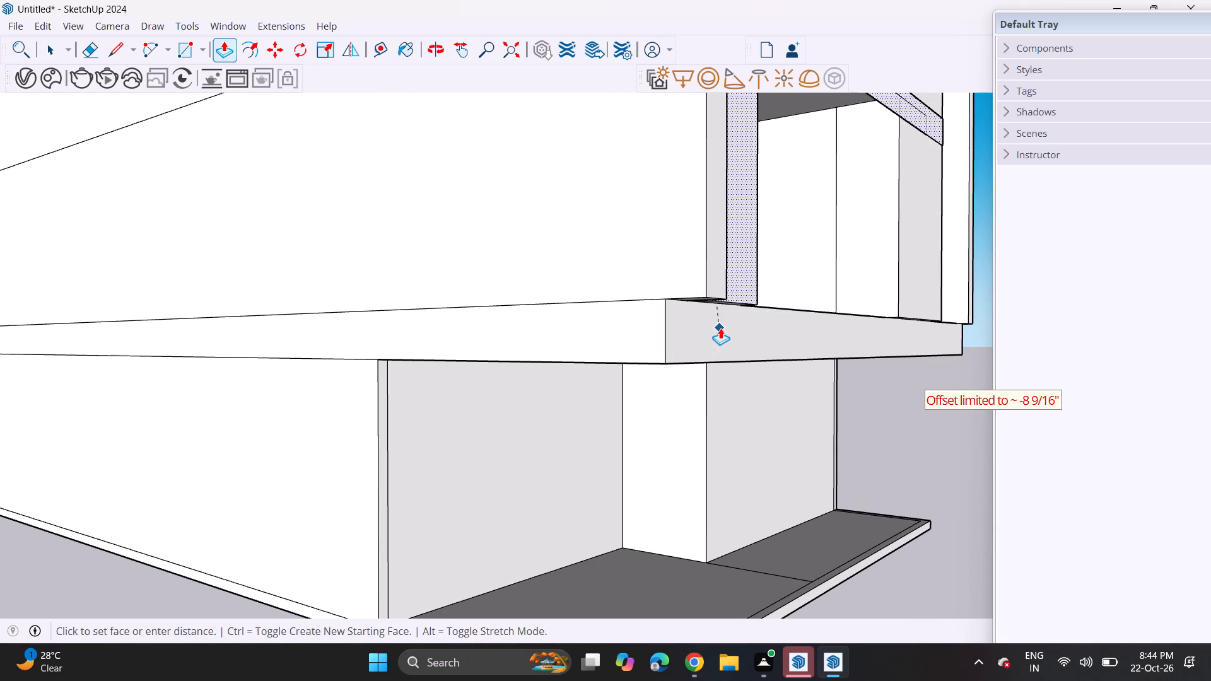
pyautogui.press('Escape')
pyautogui.click(722, 330)
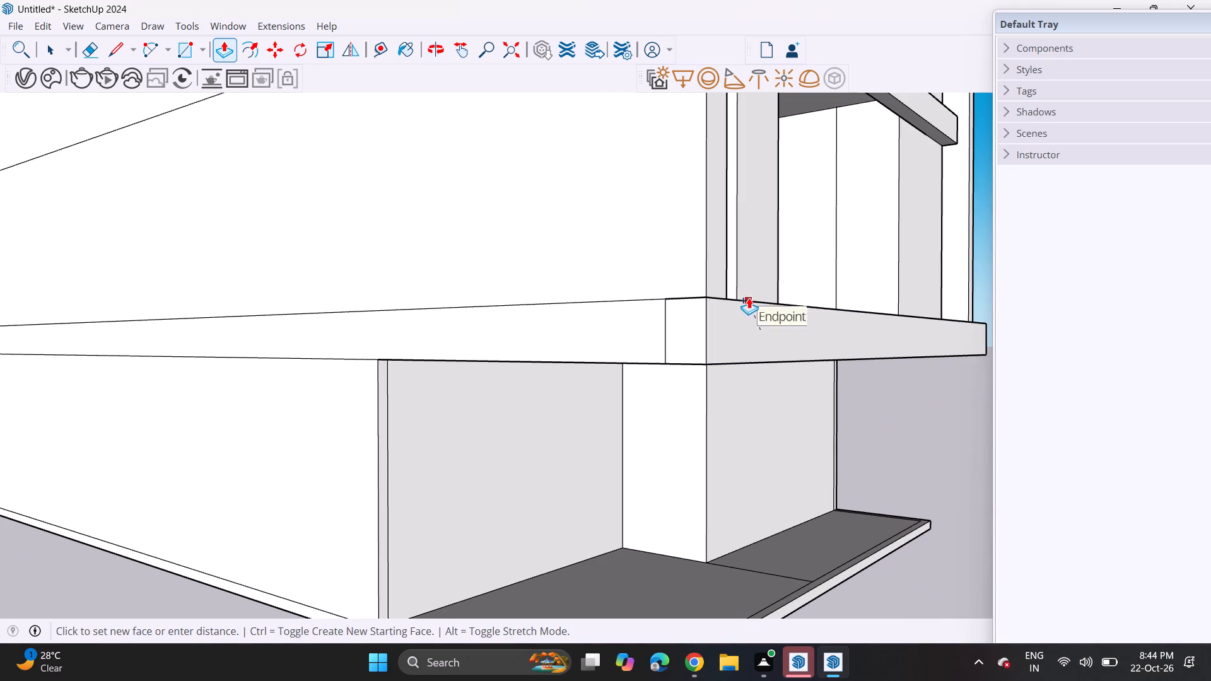
pyautogui.click(749, 298)
# Examine the bottom slab band and the overall front elevation from several angles and distances.
pyautogui.moveTo(761, 266); pyautogui.dragTo(428, 323, button='middle')
pyautogui.scroll(1, 422, 282)
pyautogui.scroll(-7, 422, 282)
pyautogui.moveTo(532, 256); pyautogui.dragTo(521, 248, button='middle')
pyautogui.scroll(1, 480, 260)
pyautogui.moveTo(488, 259); pyautogui.dragTo(515, 248, button='middle')
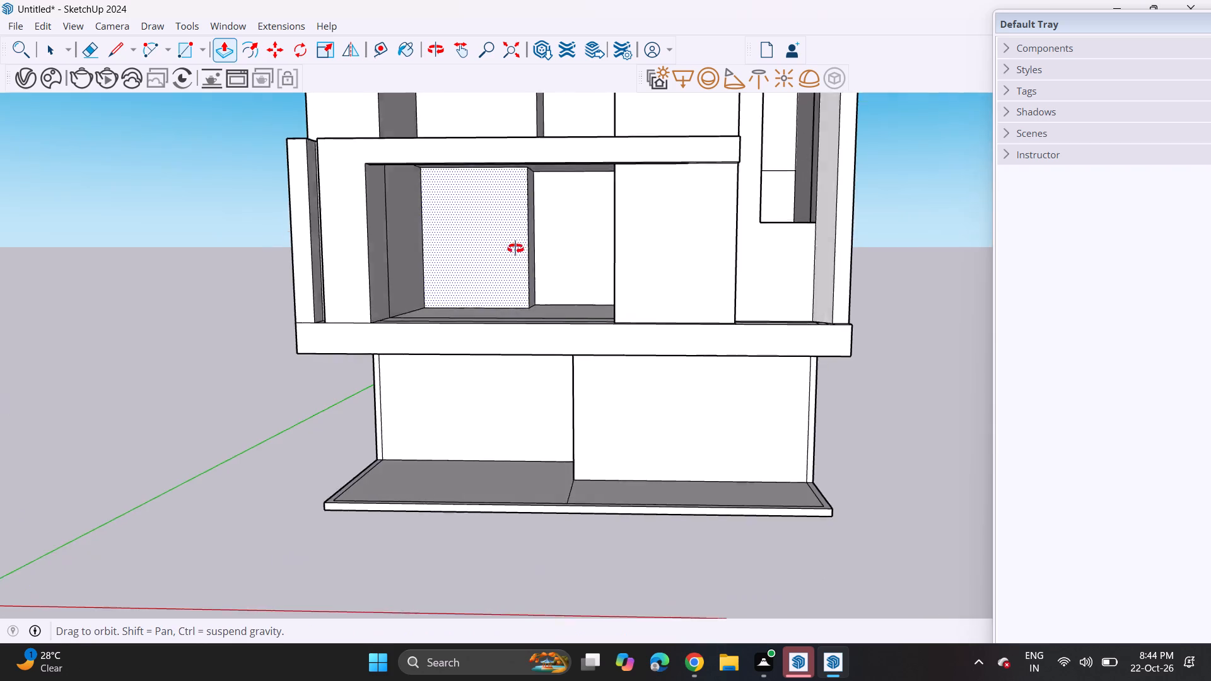
pyautogui.moveTo(515, 248); pyautogui.dragTo(560, 245, button='middle')
pyautogui.scroll(-3, 554, 253)
pyautogui.keyDown('shift'); pyautogui.moveTo(531, 251); pyautogui.dragTo(494, 306, button='middle'); pyautogui.keyUp('shift')
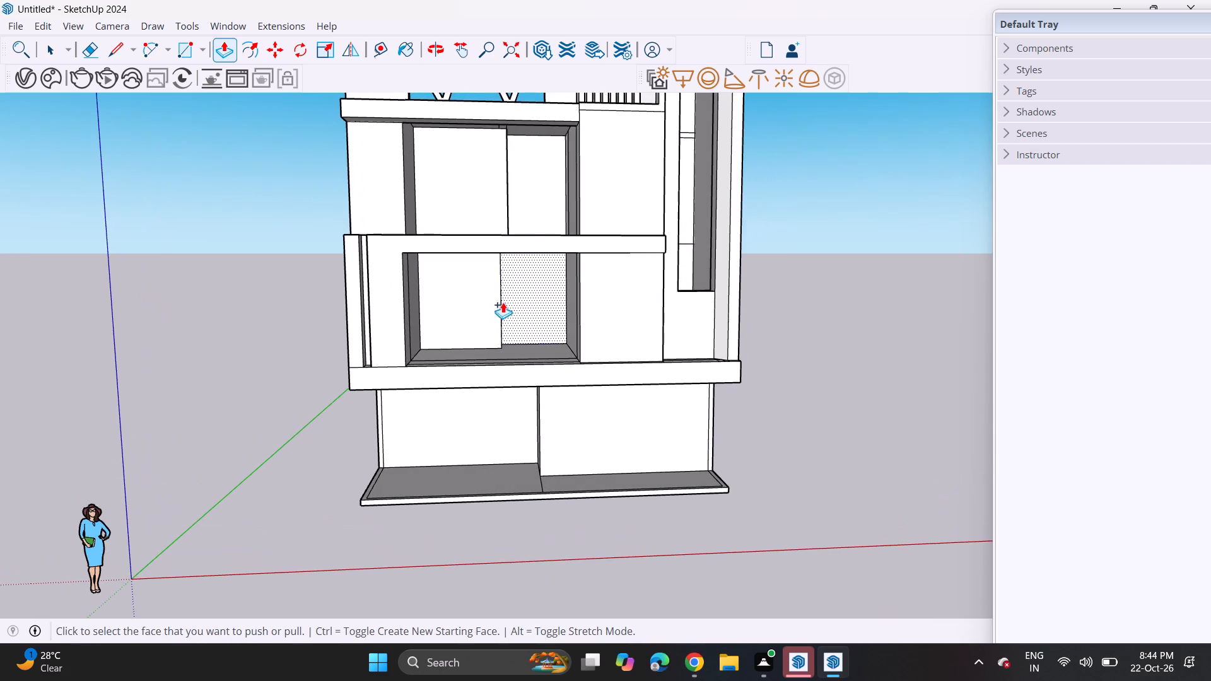
pyautogui.moveTo(505, 276); pyautogui.dragTo(495, 271, button='middle')
pyautogui.scroll(1, 496, 271)
pyautogui.scroll(-5, 496, 271)
pyautogui.keyDown('shift'); pyautogui.moveTo(505, 267); pyautogui.dragTo(514, 351, button='middle'); pyautogui.keyUp('shift')
pyautogui.moveTo(513, 349); pyautogui.dragTo(504, 317, button='middle')
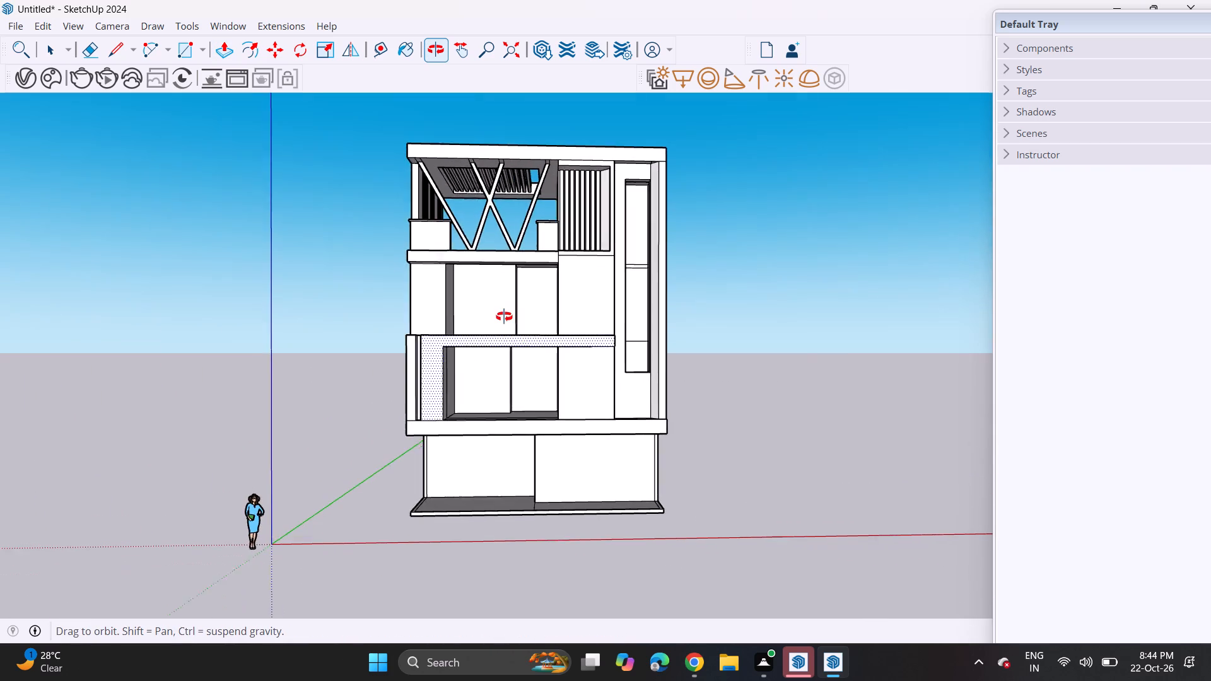
pyautogui.moveTo(504, 317); pyautogui.dragTo(506, 320, button='middle')
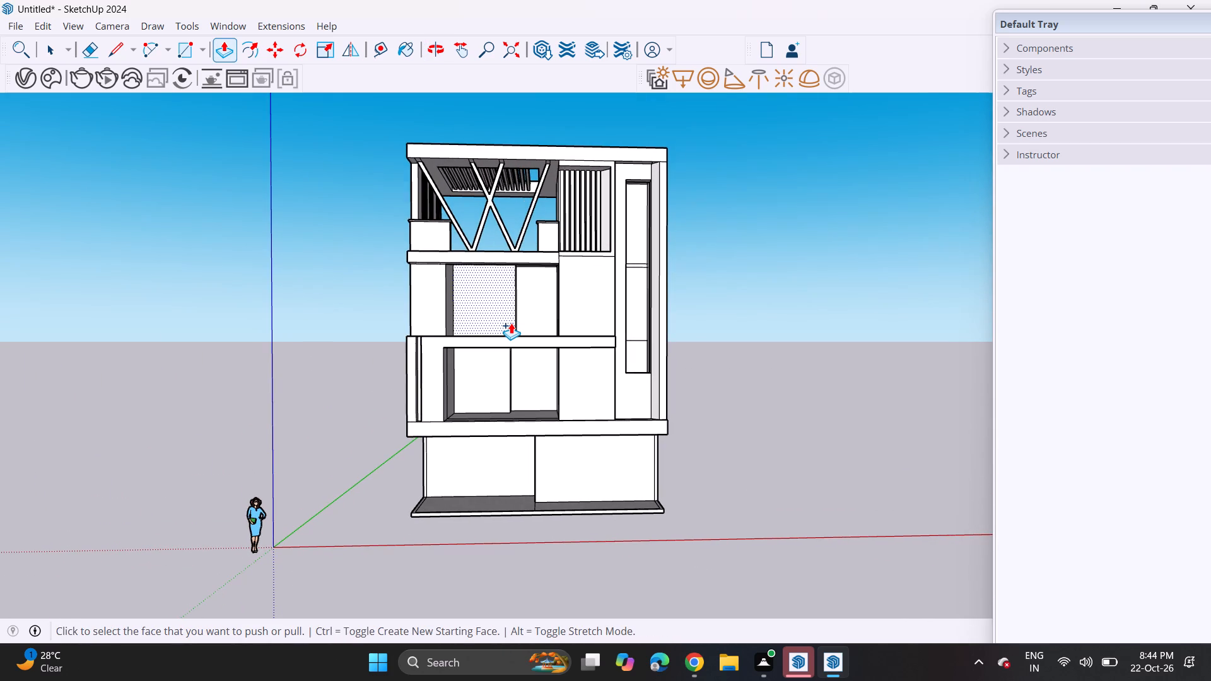
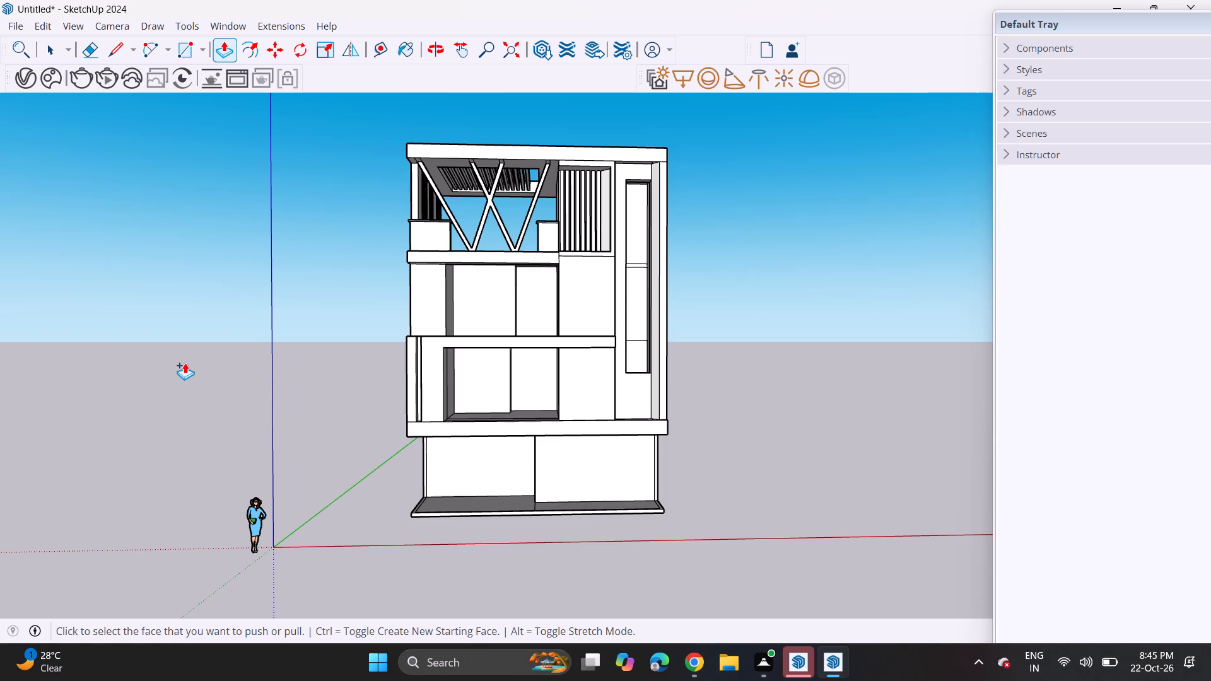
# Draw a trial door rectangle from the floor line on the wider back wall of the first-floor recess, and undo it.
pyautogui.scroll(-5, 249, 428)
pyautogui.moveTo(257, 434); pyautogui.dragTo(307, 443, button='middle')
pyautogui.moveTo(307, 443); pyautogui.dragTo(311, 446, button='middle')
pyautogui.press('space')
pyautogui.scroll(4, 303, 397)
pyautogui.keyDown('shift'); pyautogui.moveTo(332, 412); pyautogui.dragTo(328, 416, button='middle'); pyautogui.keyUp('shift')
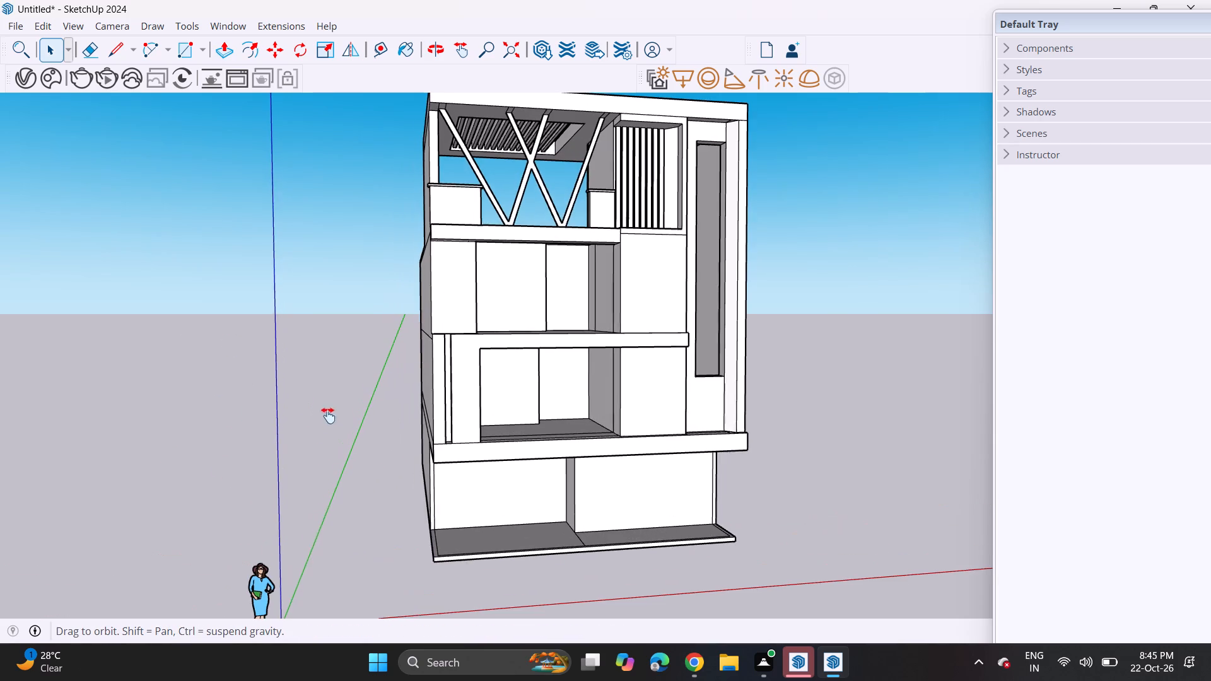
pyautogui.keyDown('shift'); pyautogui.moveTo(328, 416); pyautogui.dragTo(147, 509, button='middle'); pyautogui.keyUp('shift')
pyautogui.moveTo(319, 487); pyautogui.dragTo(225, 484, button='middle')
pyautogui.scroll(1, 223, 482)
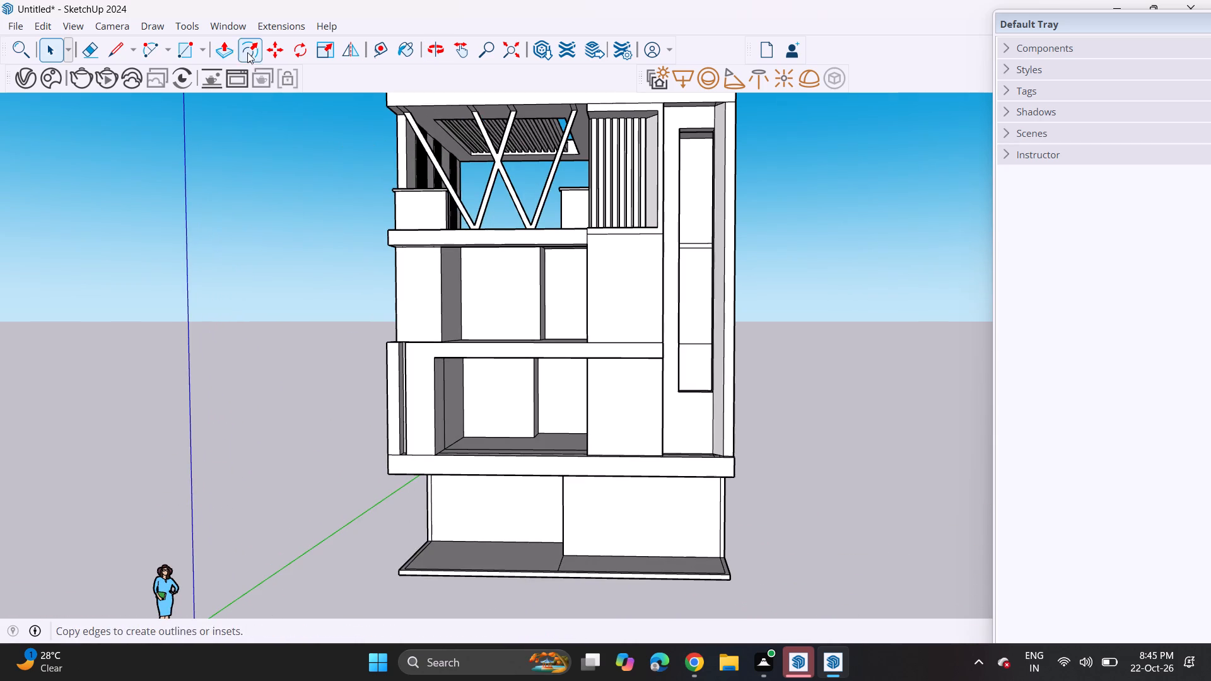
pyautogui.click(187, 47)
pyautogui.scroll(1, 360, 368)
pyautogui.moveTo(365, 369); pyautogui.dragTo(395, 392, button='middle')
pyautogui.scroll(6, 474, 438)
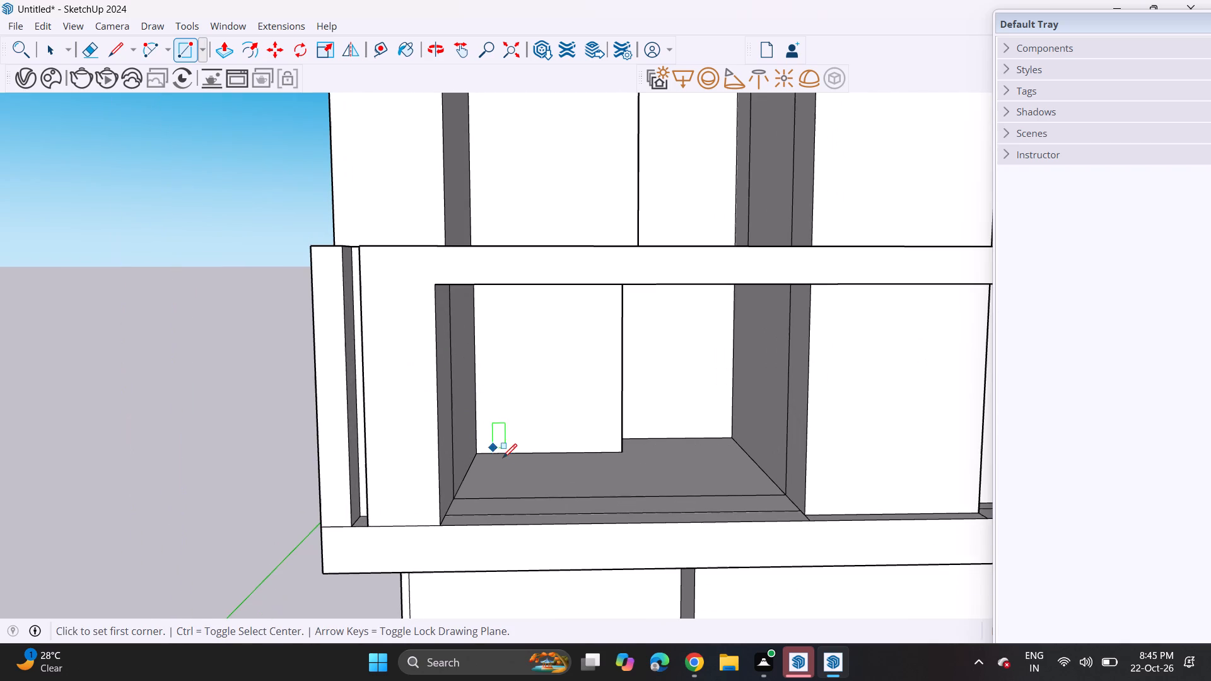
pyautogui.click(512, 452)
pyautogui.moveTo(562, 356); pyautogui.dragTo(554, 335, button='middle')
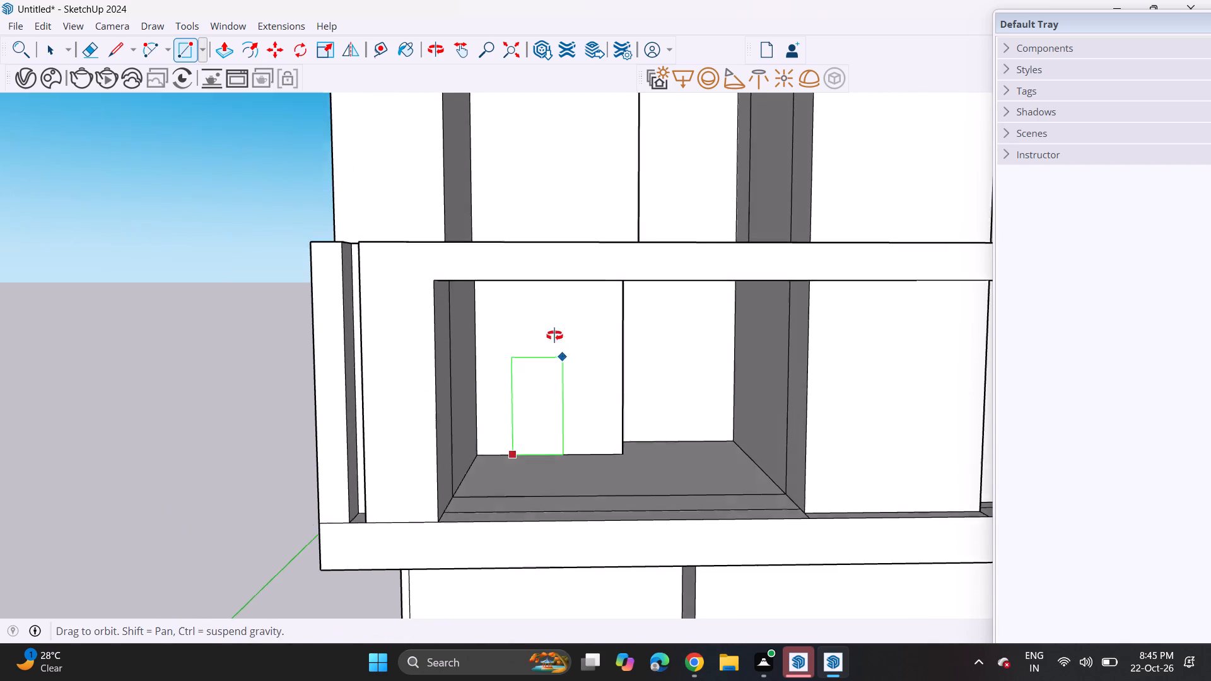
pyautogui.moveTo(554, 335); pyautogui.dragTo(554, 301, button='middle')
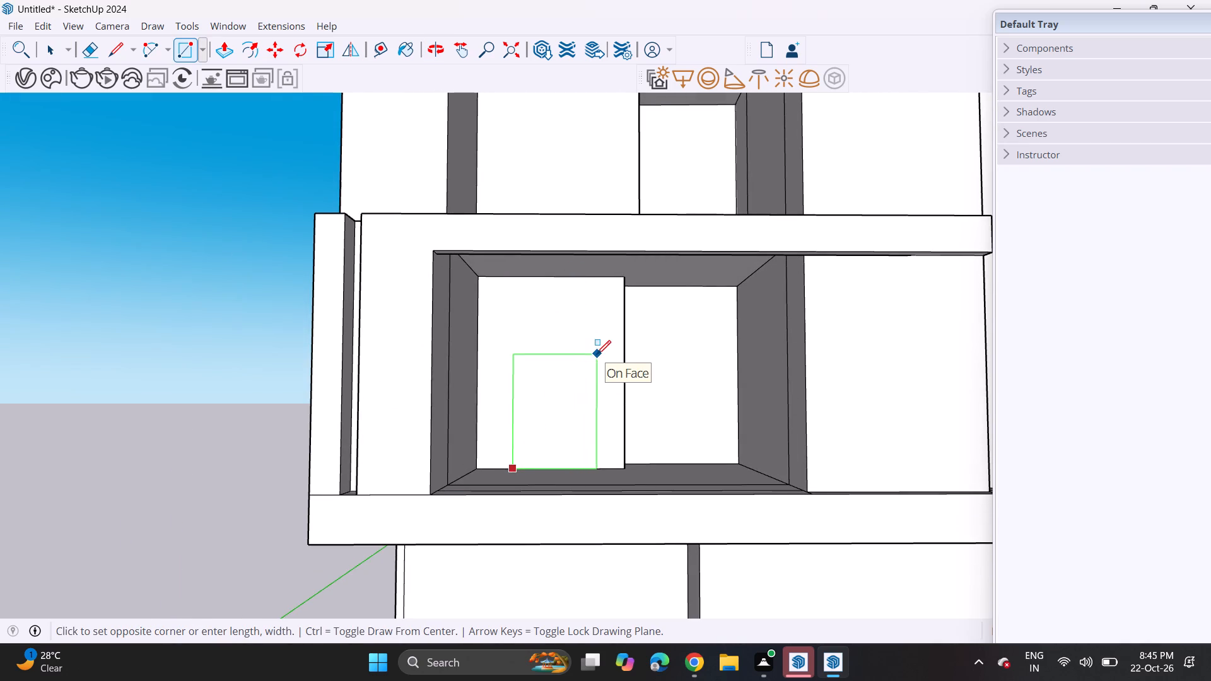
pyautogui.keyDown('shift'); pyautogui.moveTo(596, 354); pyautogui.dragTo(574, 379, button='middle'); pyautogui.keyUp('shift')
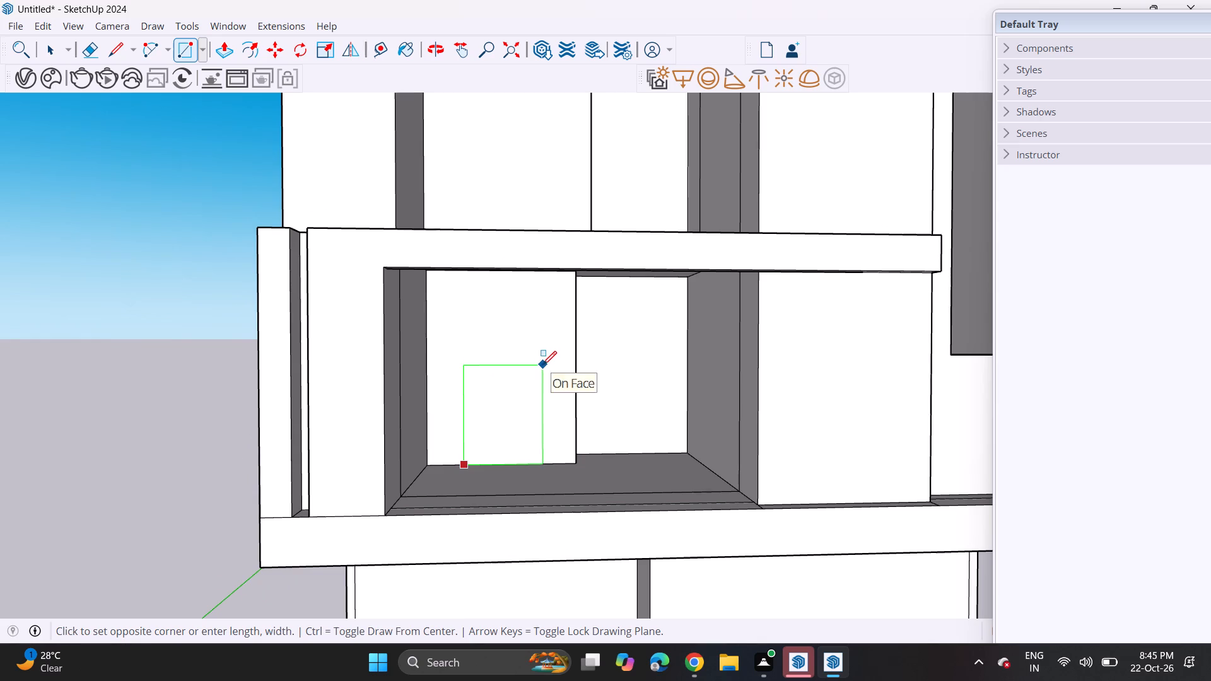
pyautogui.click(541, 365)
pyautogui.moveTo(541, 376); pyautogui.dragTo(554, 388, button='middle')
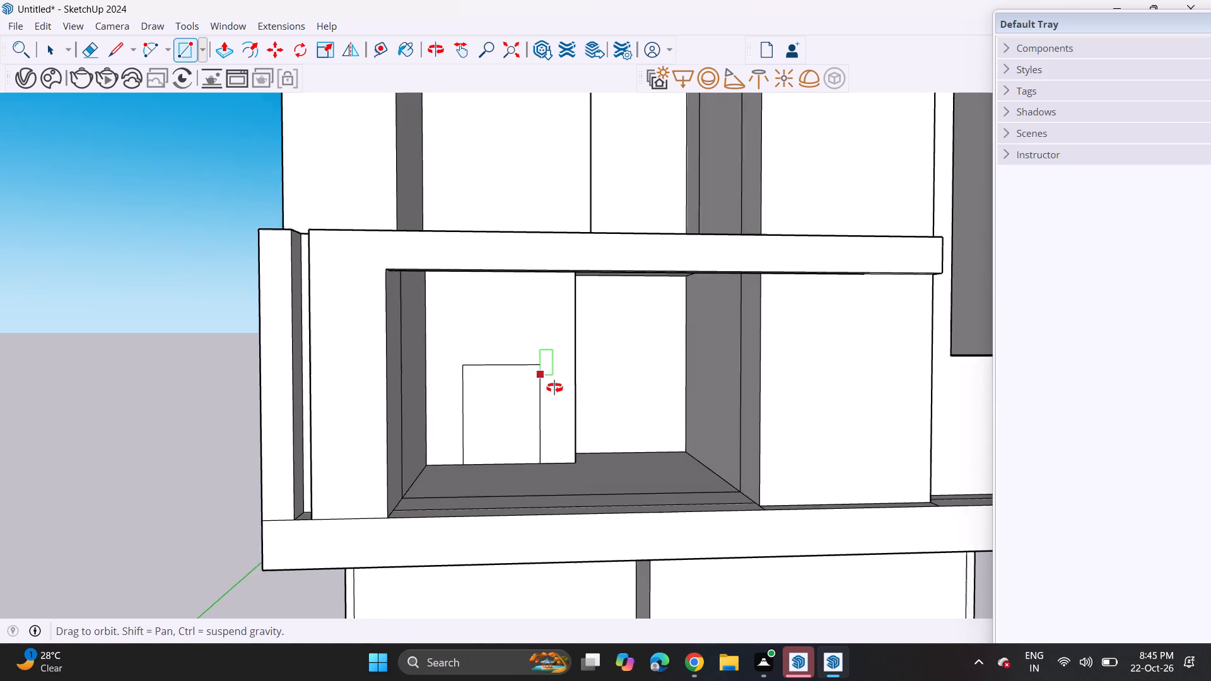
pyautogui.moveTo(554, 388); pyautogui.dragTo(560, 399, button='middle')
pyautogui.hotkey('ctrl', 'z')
# Draw a wide door rectangle on the projecting back wall of the first-floor recess and a narrower one on the wall beside it.
pyautogui.scroll(4, 509, 420)
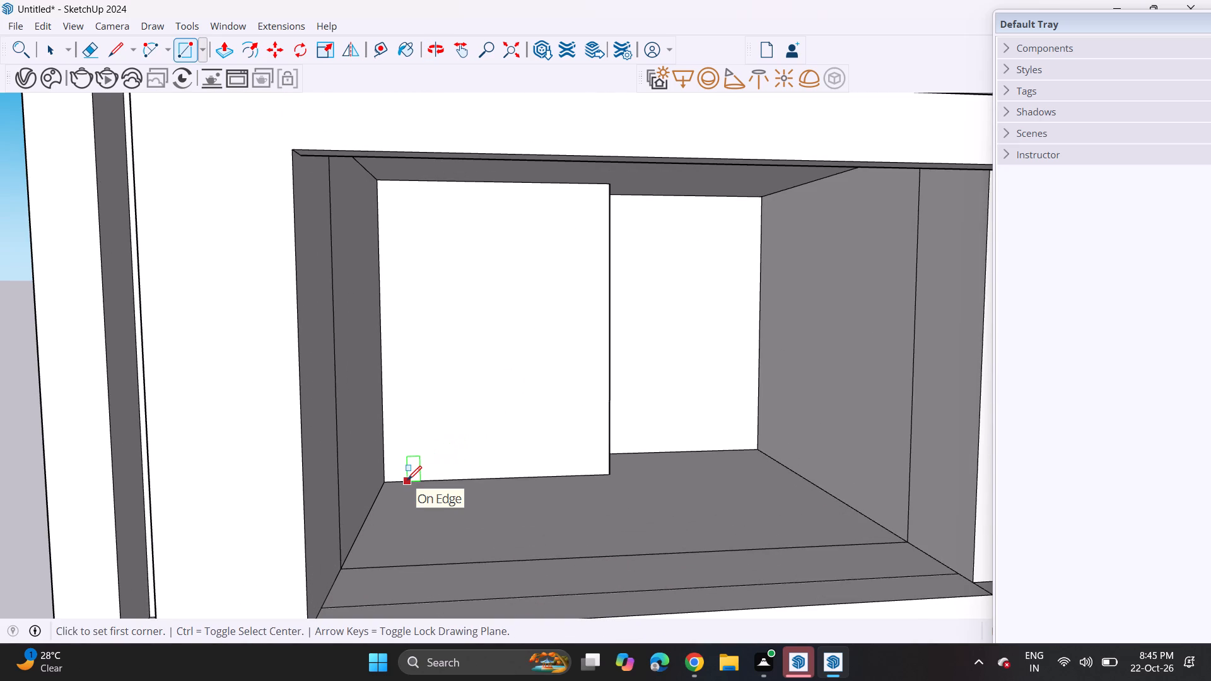
pyautogui.click(407, 480)
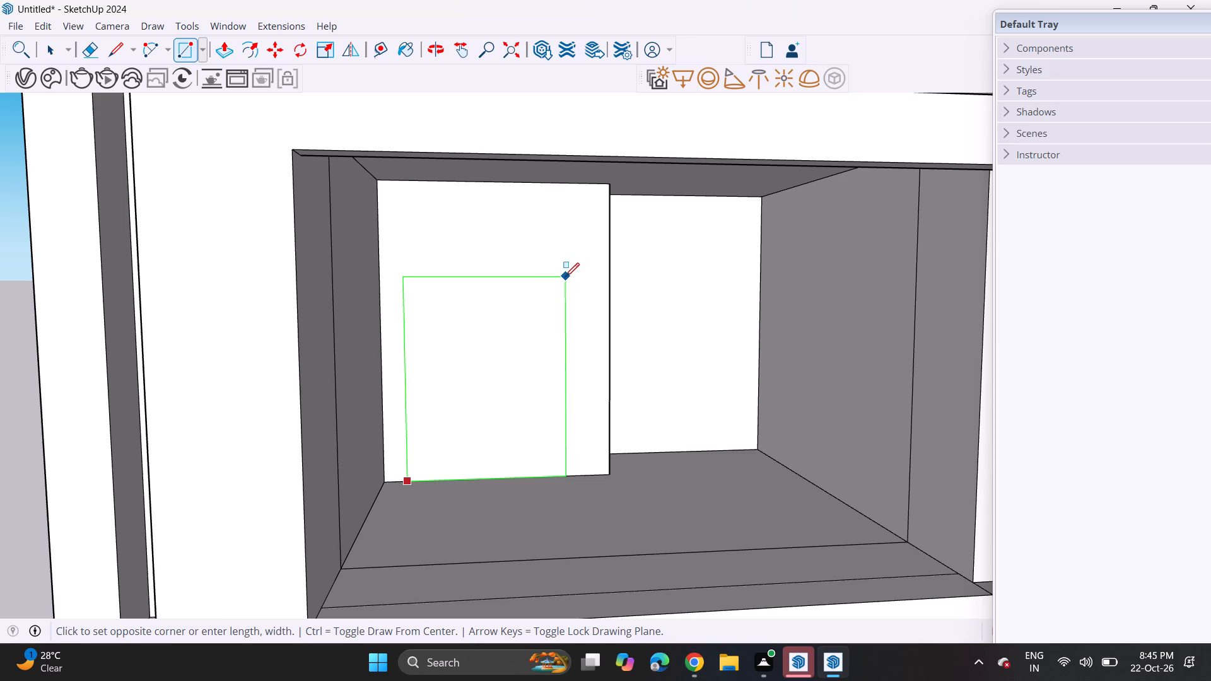
pyautogui.click(559, 276)
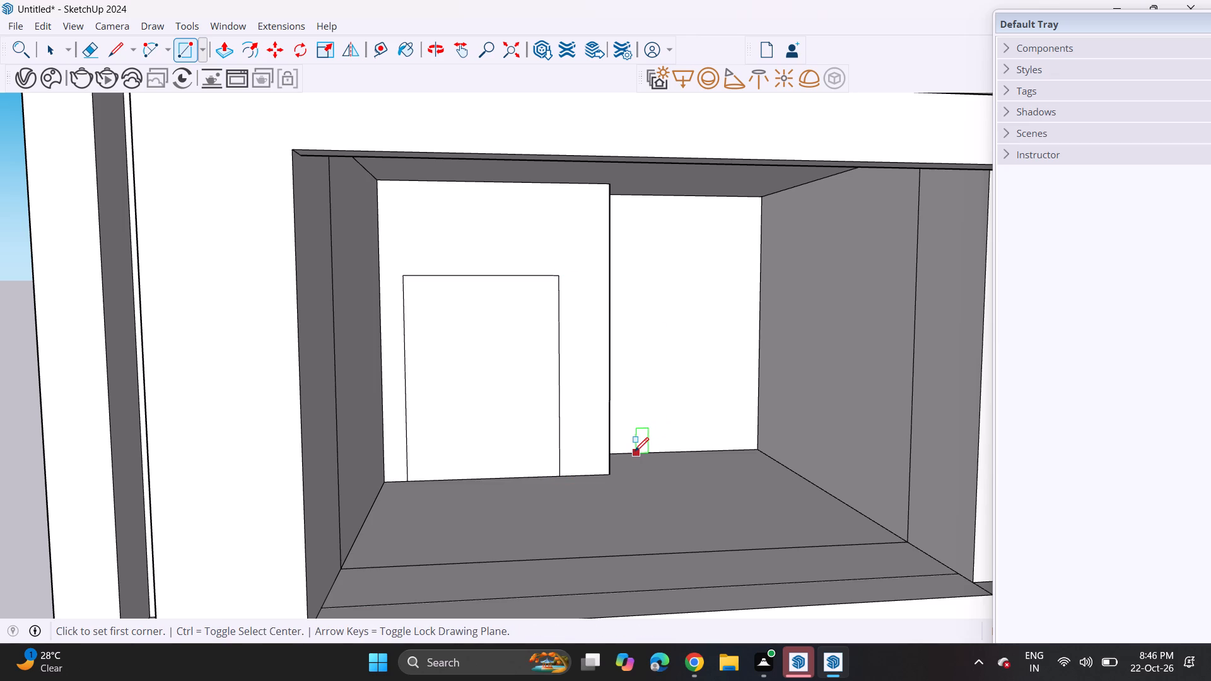
pyautogui.click(635, 451)
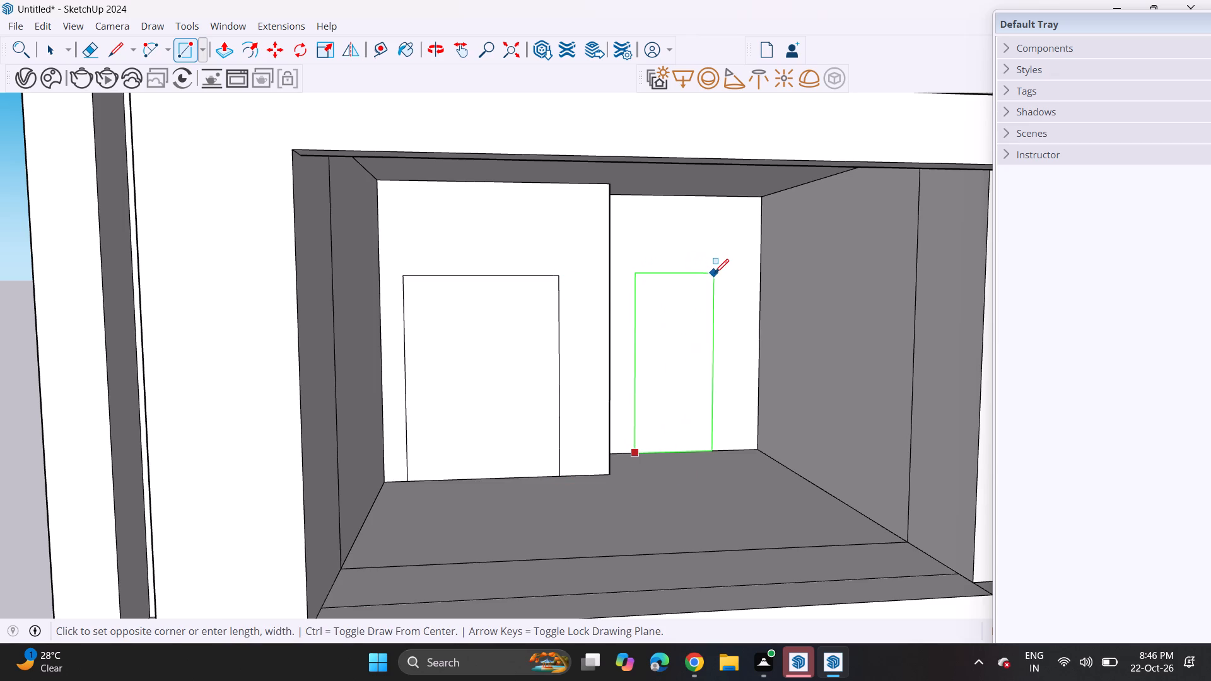
pyautogui.click(723, 274)
pyautogui.moveTo(696, 282); pyautogui.dragTo(622, 293, button='middle')
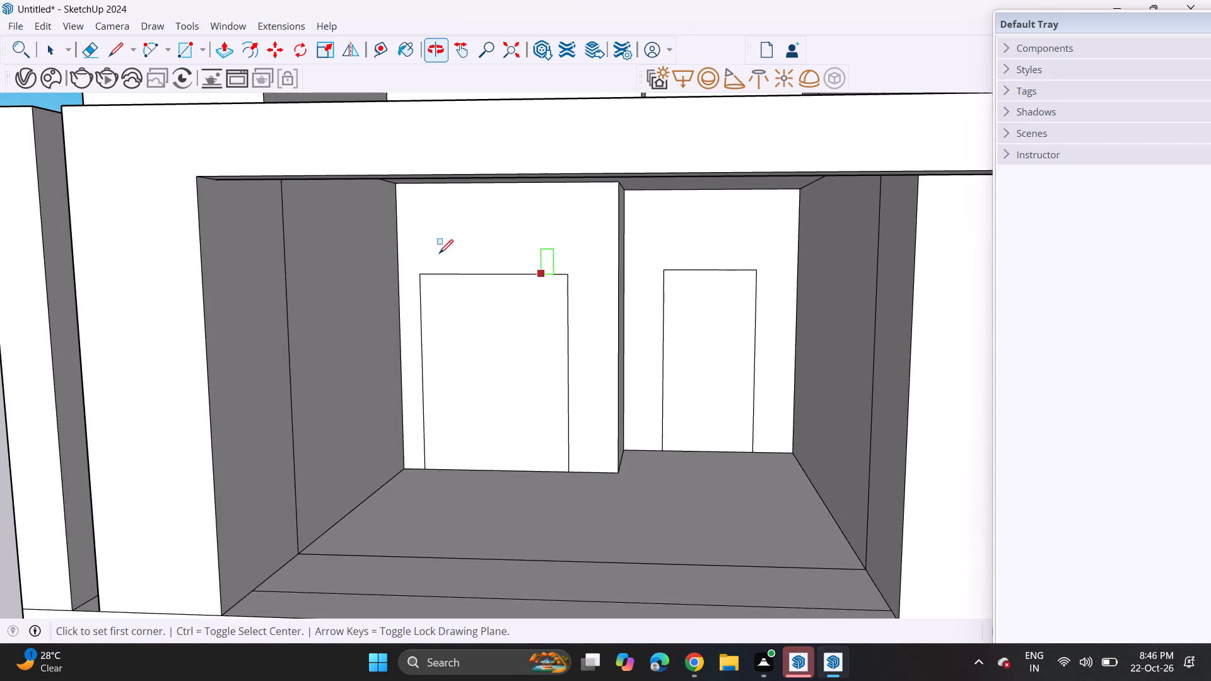
# Push the wide door rectangle about 9 9/16" into the wall with Push/Pull.
pyautogui.click(229, 52)
pyautogui.click(480, 445)
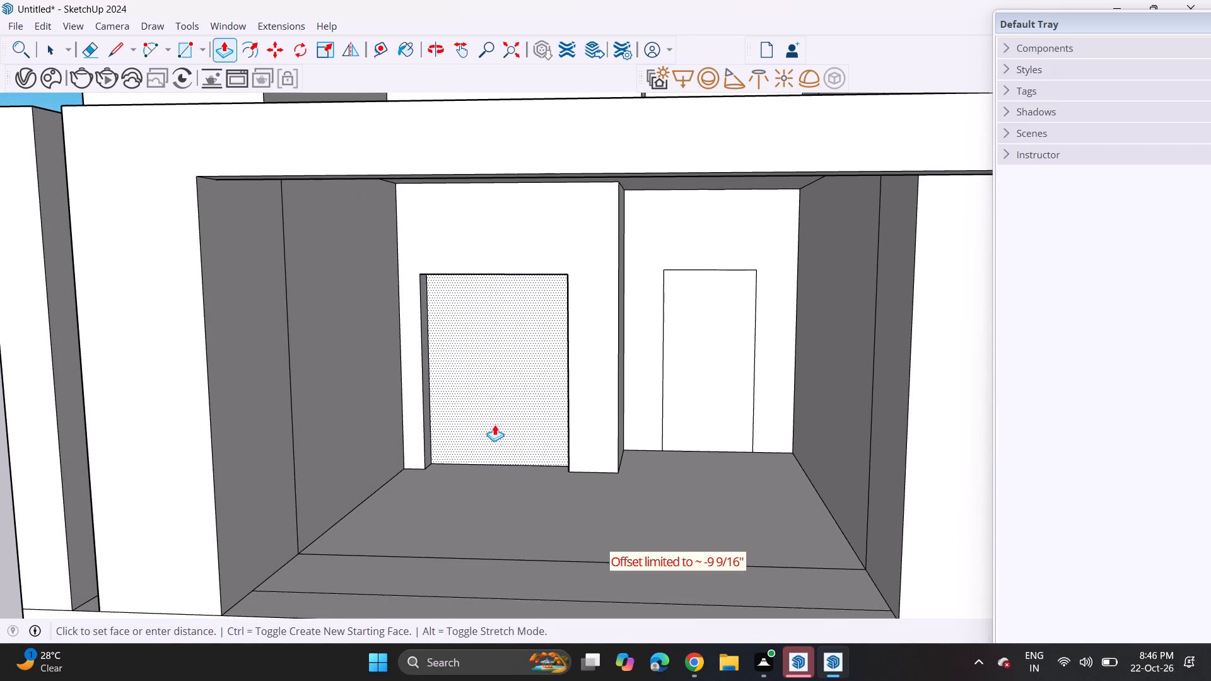
pyautogui.click(498, 414)
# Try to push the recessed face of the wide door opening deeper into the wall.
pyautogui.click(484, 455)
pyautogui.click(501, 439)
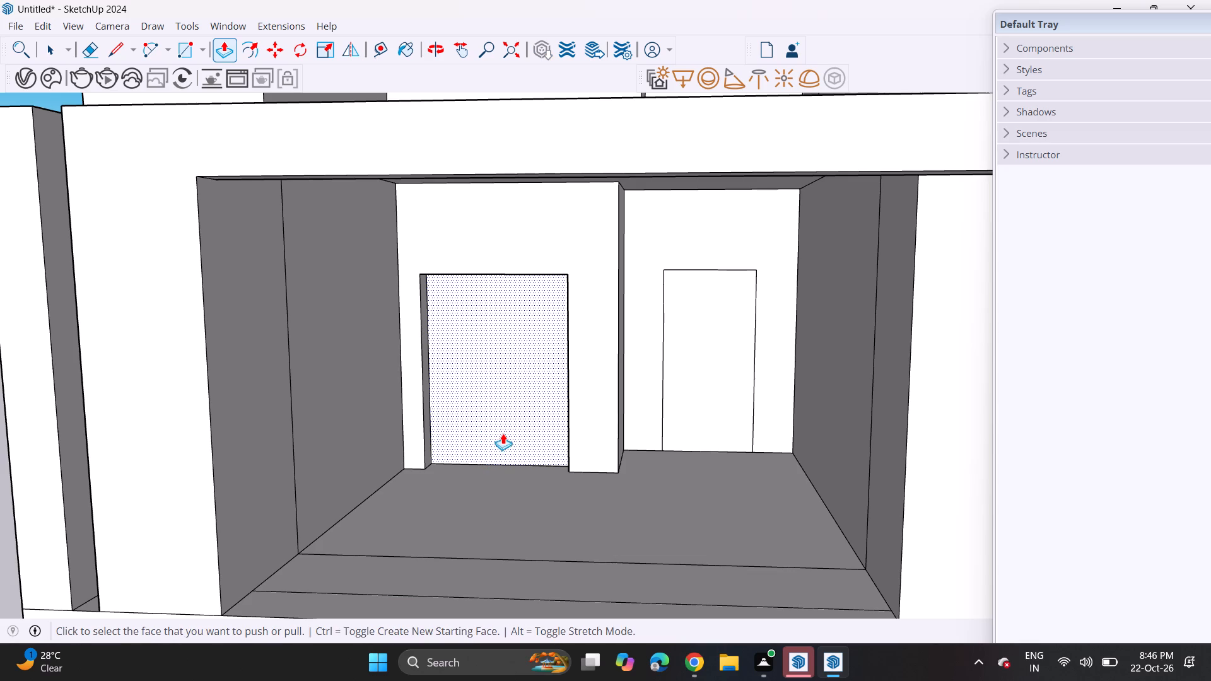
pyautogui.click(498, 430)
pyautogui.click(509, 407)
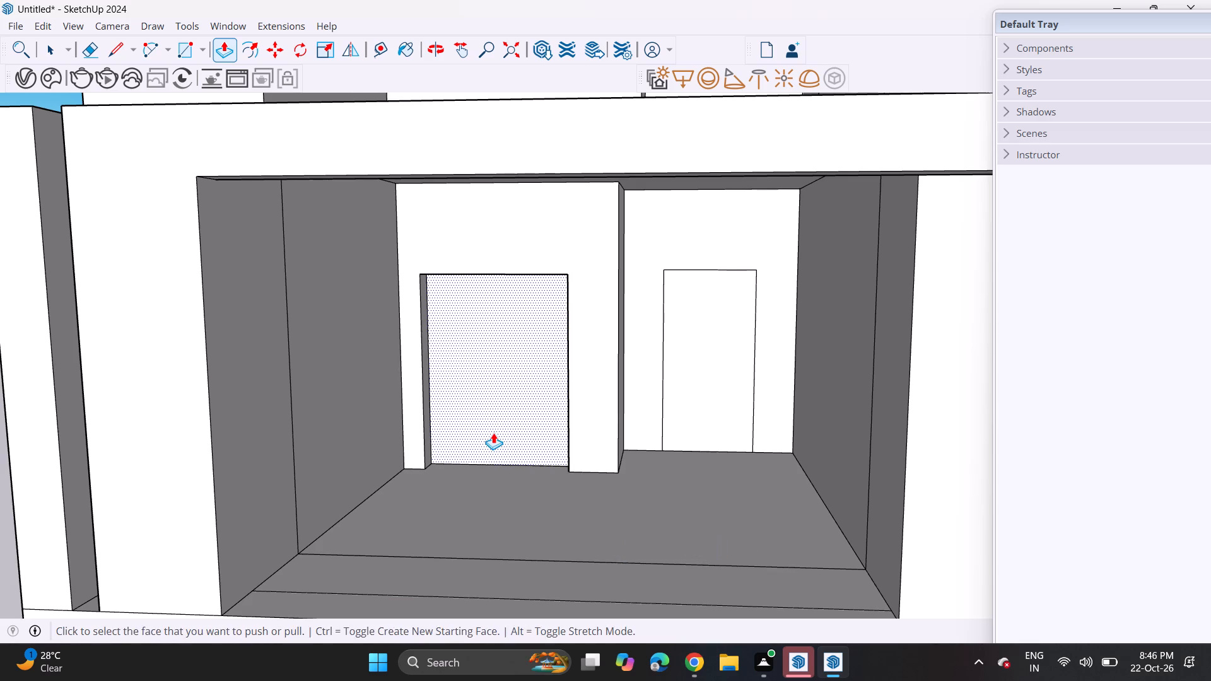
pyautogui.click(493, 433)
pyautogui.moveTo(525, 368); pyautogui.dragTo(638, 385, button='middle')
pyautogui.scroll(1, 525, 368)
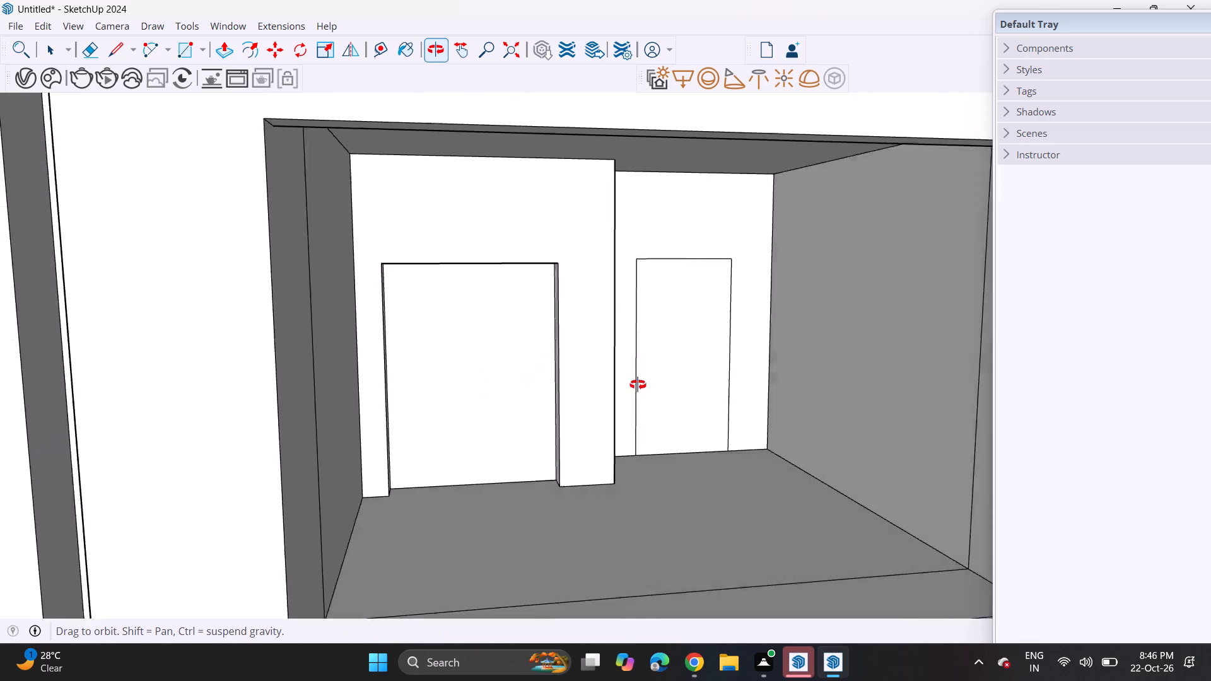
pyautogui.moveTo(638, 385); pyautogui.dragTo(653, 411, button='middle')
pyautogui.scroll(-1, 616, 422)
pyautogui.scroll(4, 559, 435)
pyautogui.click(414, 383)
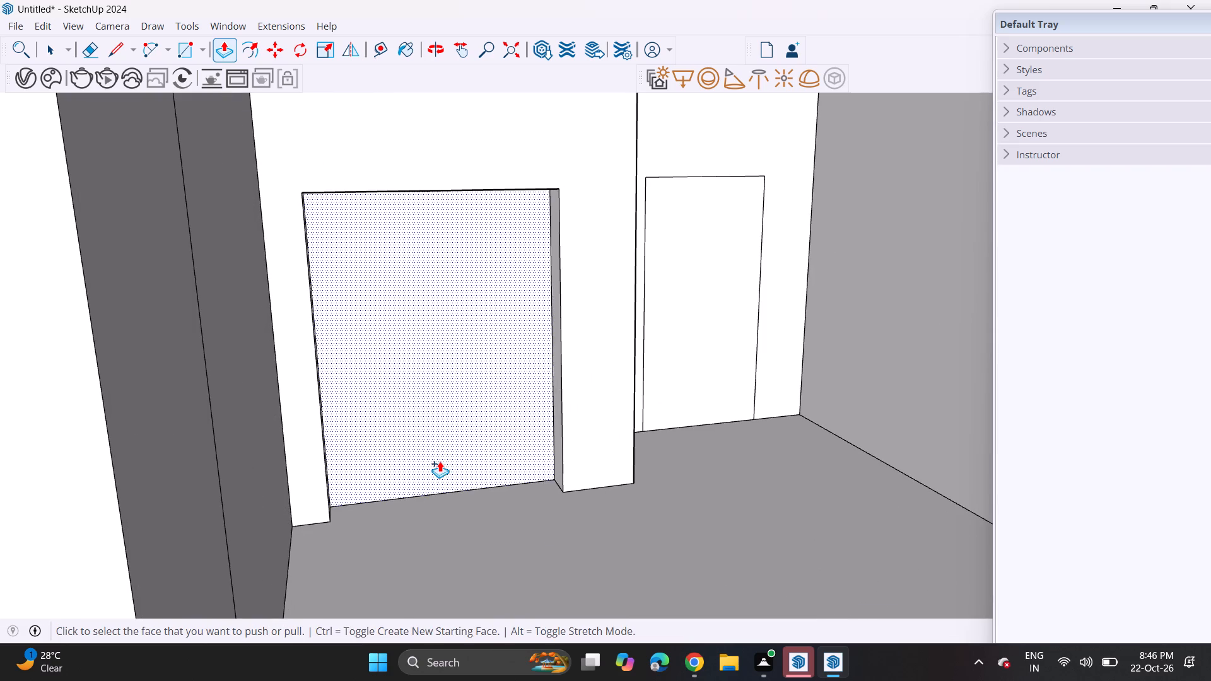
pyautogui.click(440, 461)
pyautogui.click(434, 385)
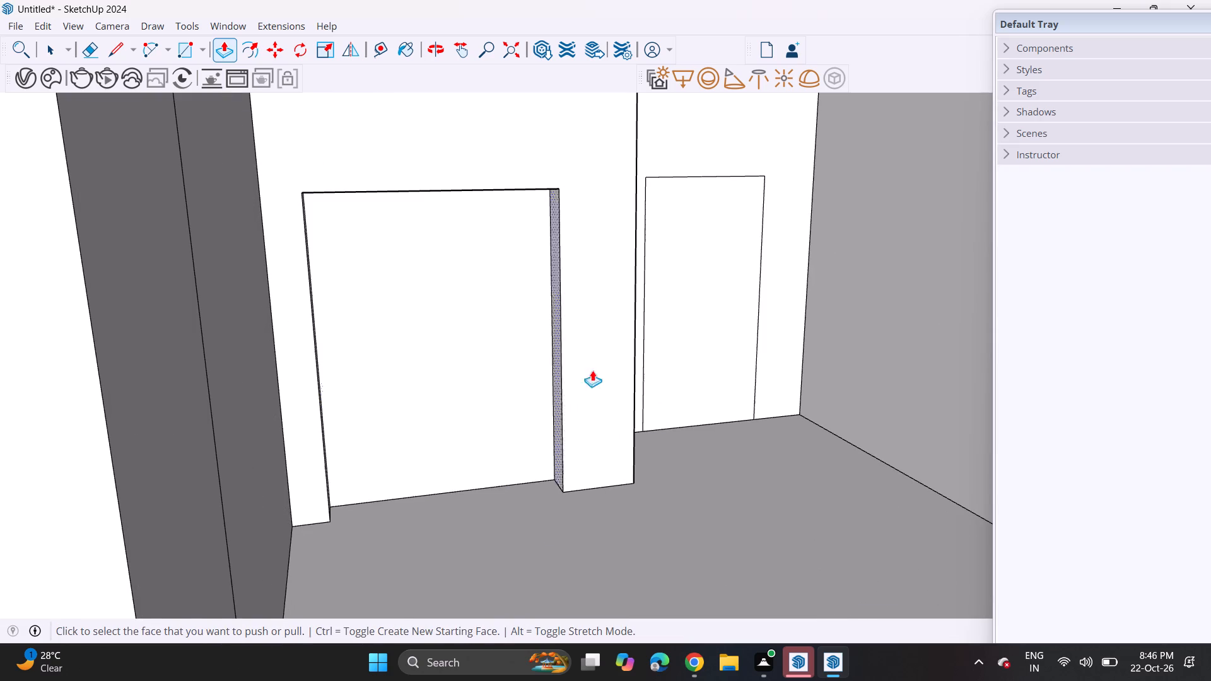
# Push the narrow door rectangle fully through the wall to cut an open doorway.
pyautogui.doubleClick(722, 374)
pyautogui.hotkey('ctrl', 'z')
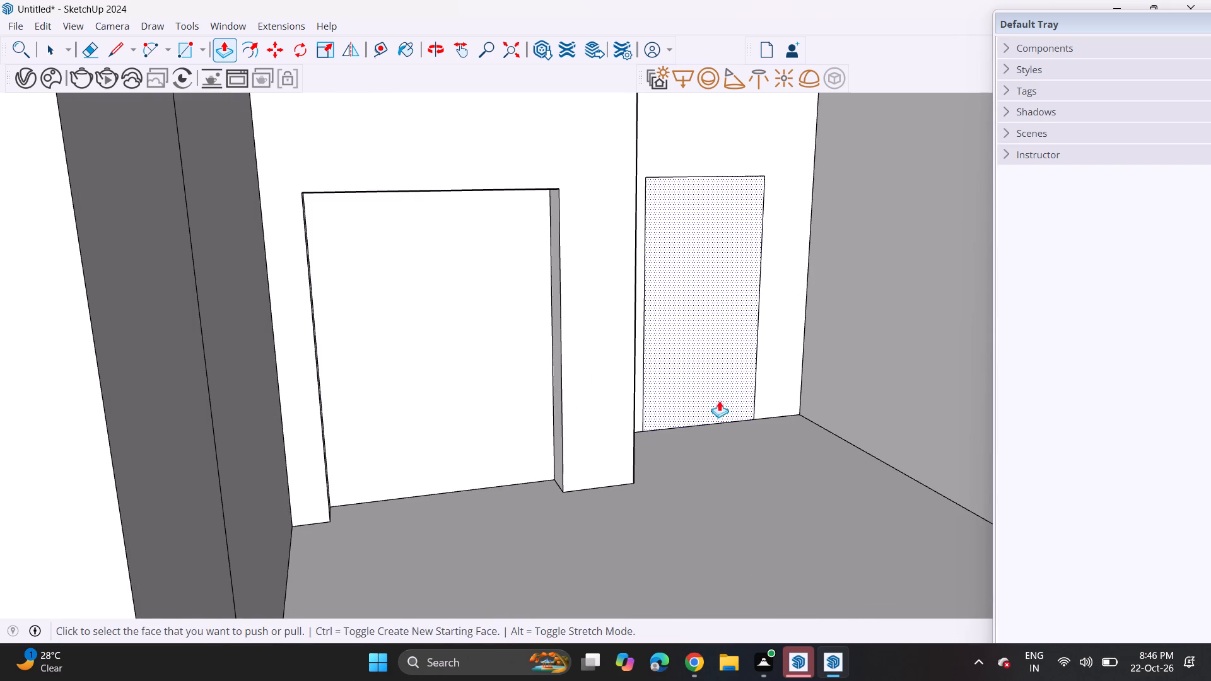
pyautogui.click(718, 406)
pyautogui.click(681, 361)
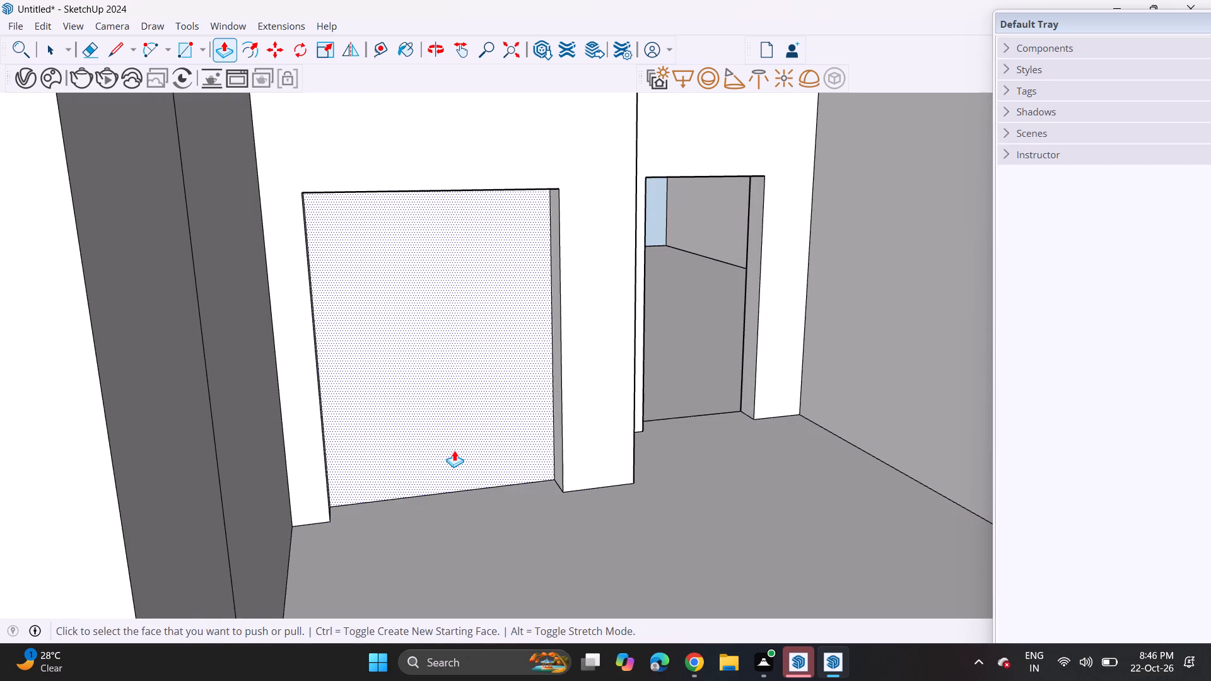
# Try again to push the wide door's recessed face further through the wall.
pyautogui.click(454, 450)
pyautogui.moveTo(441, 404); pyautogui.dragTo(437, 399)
# Erase the vertical corner edge of the box volume behind the wide door, from inside the room, to remove its adjoining faces.
pyautogui.scroll(2, 635, 293)
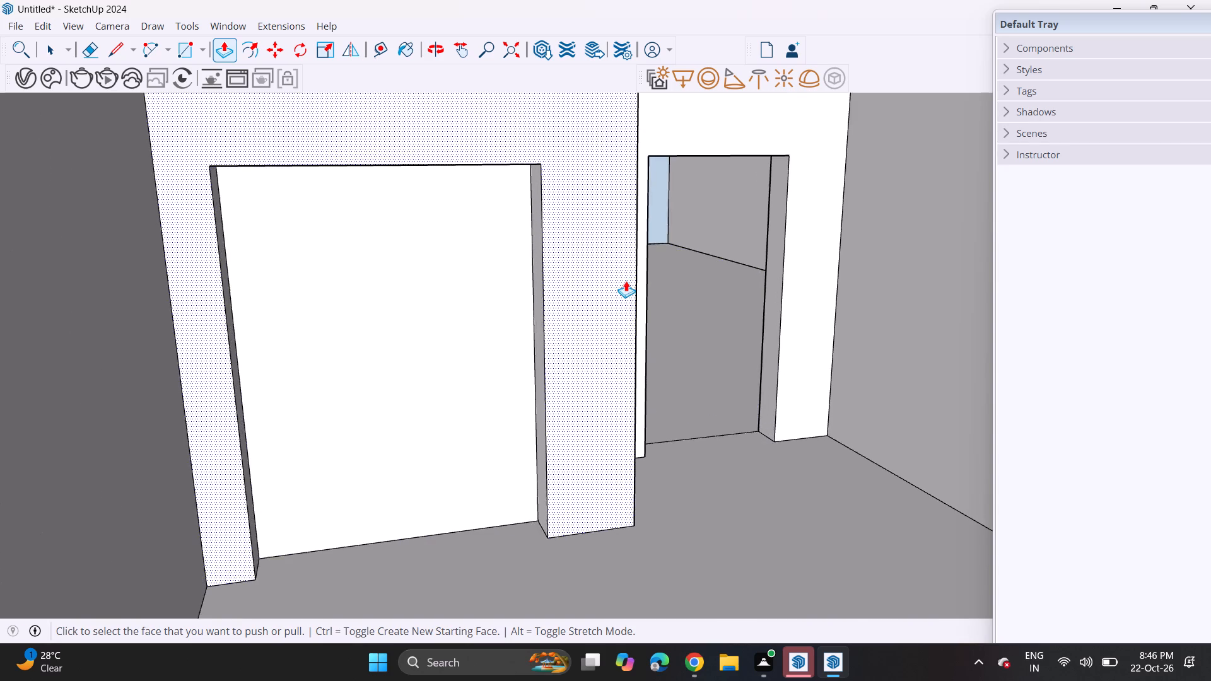
pyautogui.scroll(14, 635, 245)
pyautogui.moveTo(556, 264); pyautogui.dragTo(153, 335, button='middle')
pyautogui.scroll(-4, 253, 344)
pyautogui.moveTo(422, 342); pyautogui.dragTo(213, 301, button='middle')
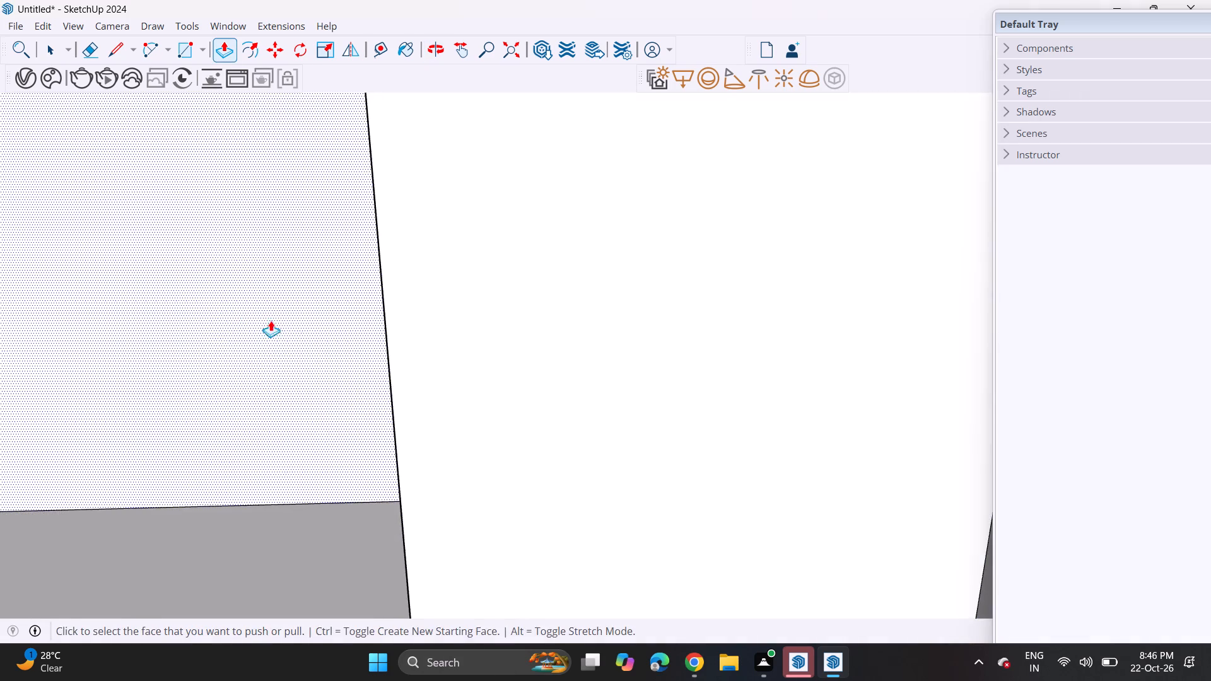
pyautogui.keyDown('shift'); pyautogui.moveTo(450, 373); pyautogui.dragTo(0, 359, button='middle'); pyautogui.keyUp('shift')
pyautogui.keyDown('shift'); pyautogui.scroll(1, 8, 356); pyautogui.keyUp('shift')
pyautogui.keyDown('shift'); pyautogui.moveTo(658, 313); pyautogui.dragTo(0, 383, button='middle'); pyautogui.keyUp('shift')
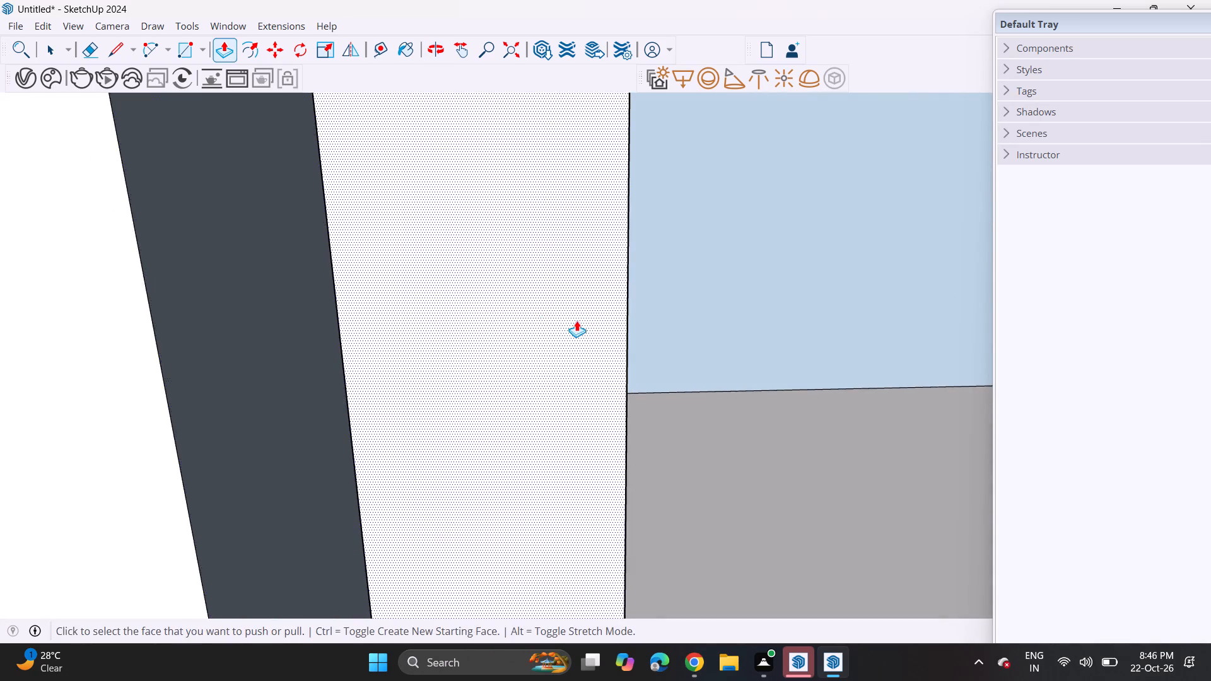
pyautogui.keyDown('shift'); pyautogui.moveTo(508, 316); pyautogui.dragTo(57, 387, button='middle'); pyautogui.keyUp('shift')
pyautogui.scroll(1, 64, 401)
pyautogui.scroll(-13, 72, 404)
pyautogui.scroll(1, 209, 396)
pyautogui.moveTo(272, 399); pyautogui.dragTo(303, 265, button='middle')
pyautogui.scroll(1, 272, 378)
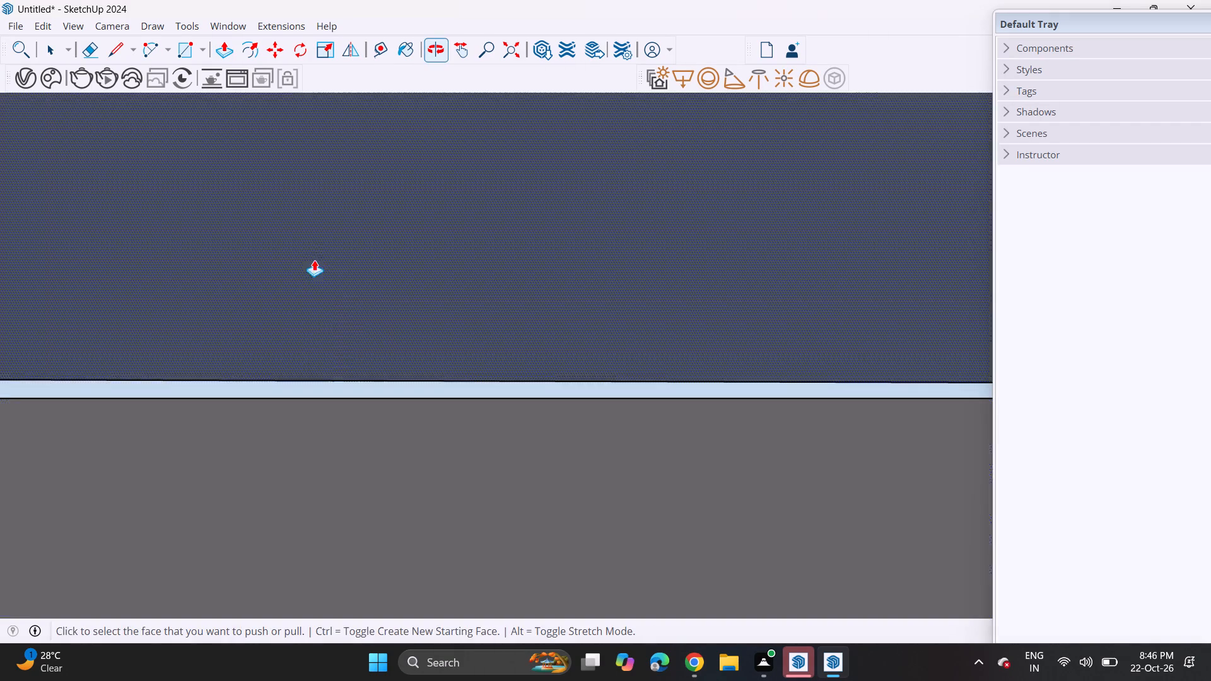
pyautogui.keyDown('shift'); pyautogui.moveTo(343, 278); pyautogui.dragTo(354, 115, button='middle'); pyautogui.keyUp('shift')
pyautogui.keyDown('shift'); pyautogui.moveTo(391, 353); pyautogui.dragTo(502, 15, button='middle'); pyautogui.keyUp('shift')
pyautogui.scroll(1, 313, 499)
pyautogui.keyDown('shift'); pyautogui.moveTo(319, 407); pyautogui.dragTo(402, 292, button='middle'); pyautogui.keyUp('shift')
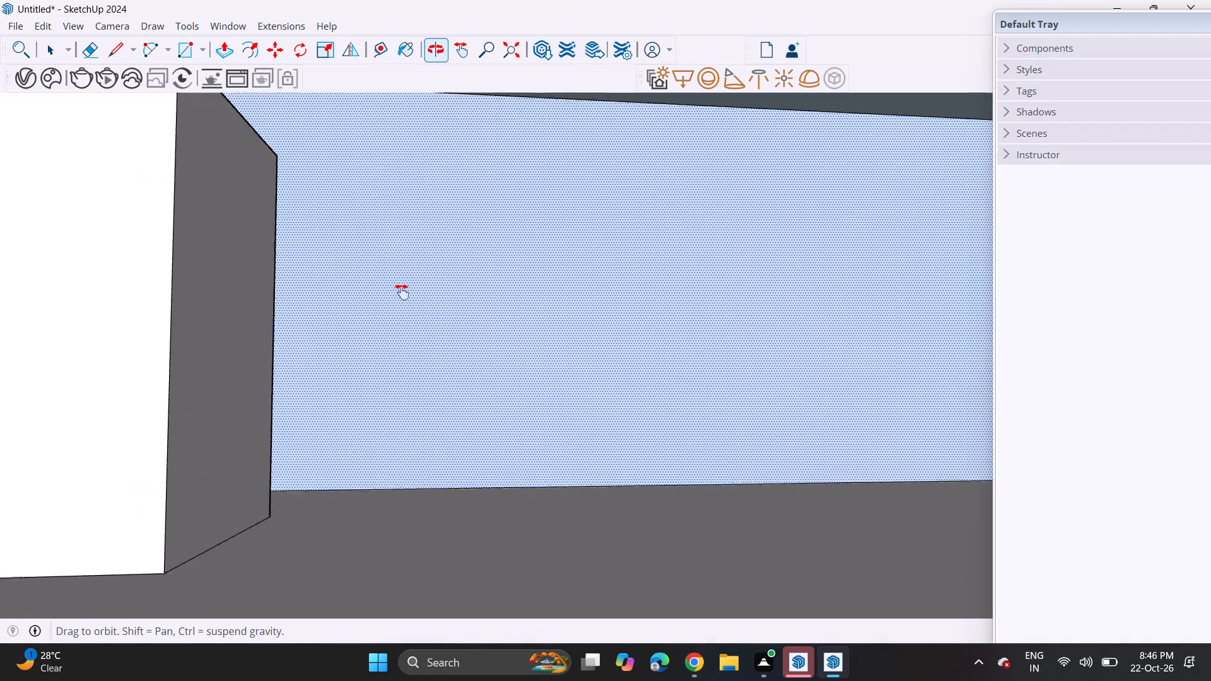
pyautogui.keyDown('shift'); pyautogui.moveTo(402, 292); pyautogui.dragTo(497, 255, button='middle'); pyautogui.keyUp('shift')
pyautogui.moveTo(494, 263); pyautogui.dragTo(14, 286, button='middle')
pyautogui.scroll(1, 140, 297)
pyautogui.click(92, 49)
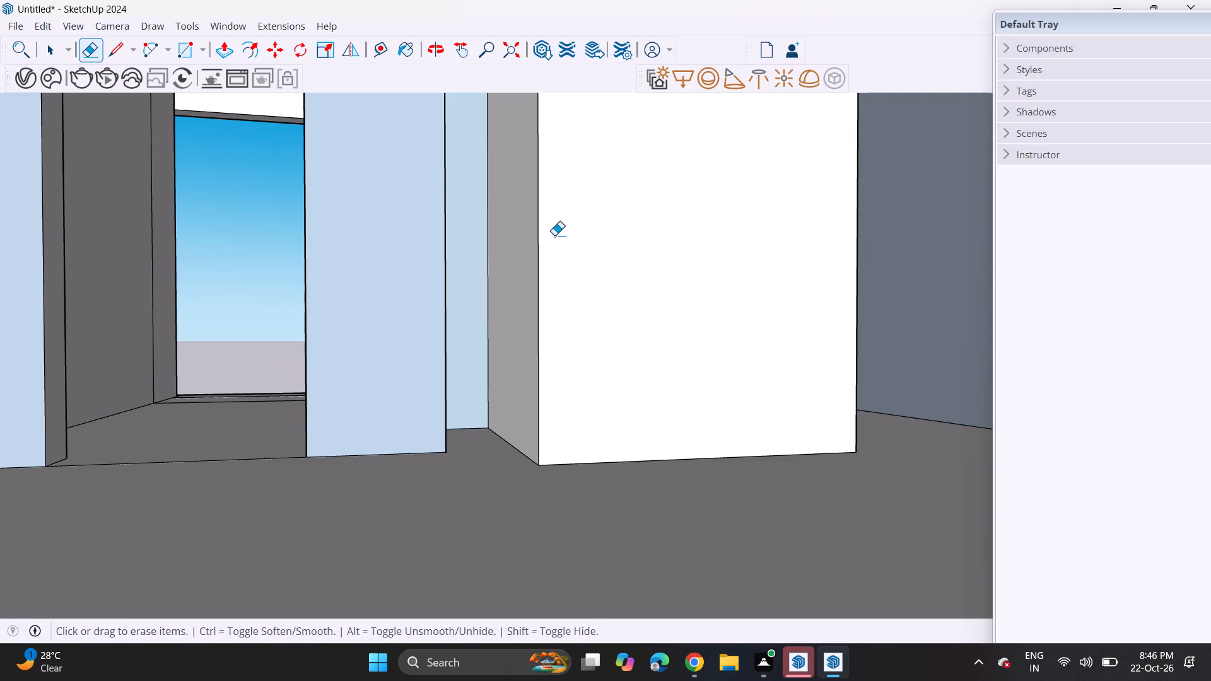
pyautogui.click(540, 239)
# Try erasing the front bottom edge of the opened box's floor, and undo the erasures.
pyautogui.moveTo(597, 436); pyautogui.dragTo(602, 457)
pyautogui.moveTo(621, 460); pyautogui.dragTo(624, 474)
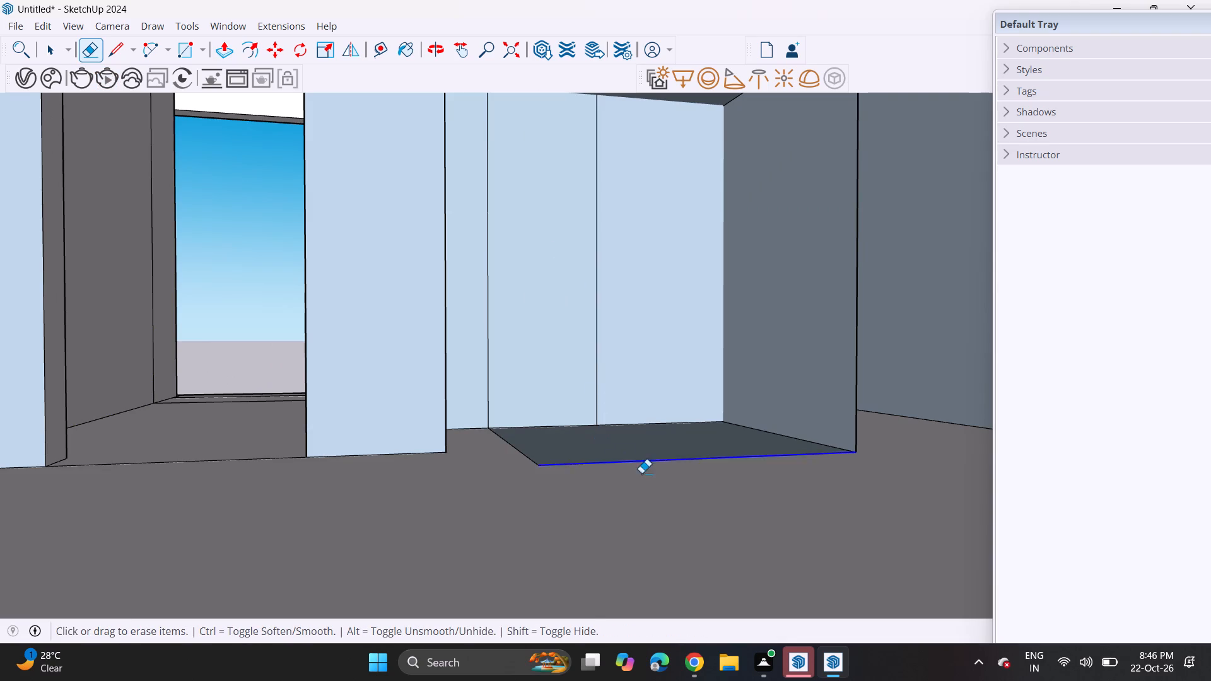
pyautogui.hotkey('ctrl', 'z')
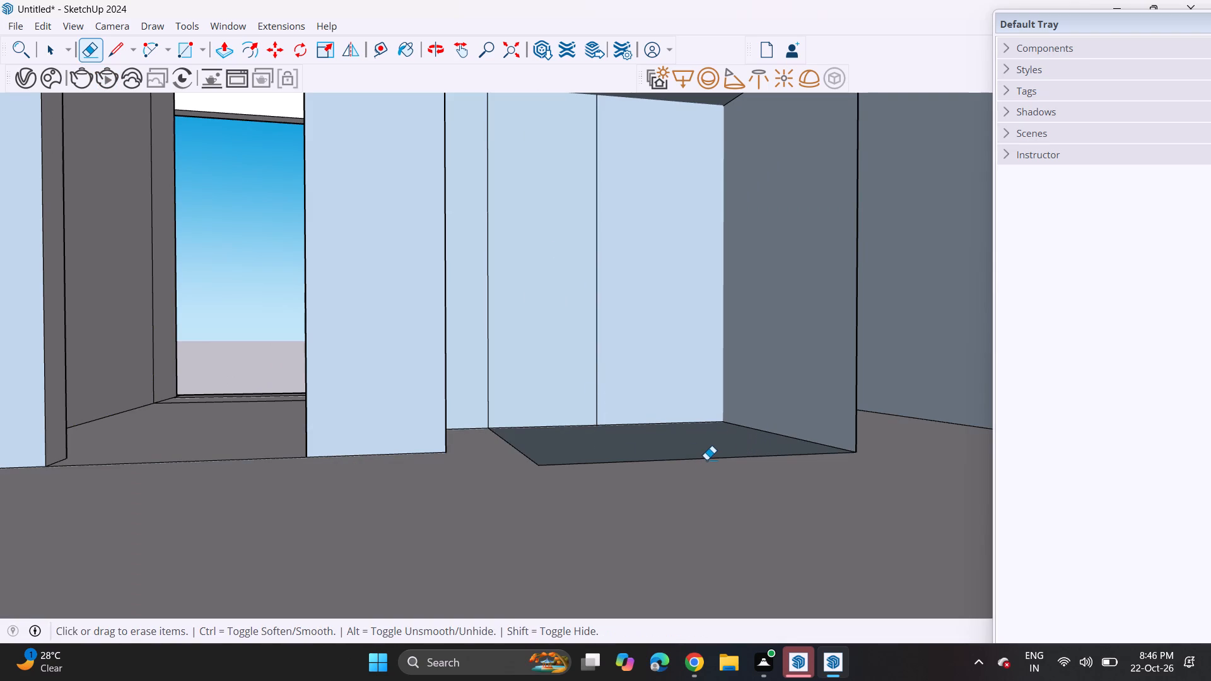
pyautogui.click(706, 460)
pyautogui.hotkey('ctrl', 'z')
# Erase the vertical line dividing the wall face at the back of the opened box, behind the wide door.
pyautogui.moveTo(484, 386); pyautogui.dragTo(483, 471, button='middle')
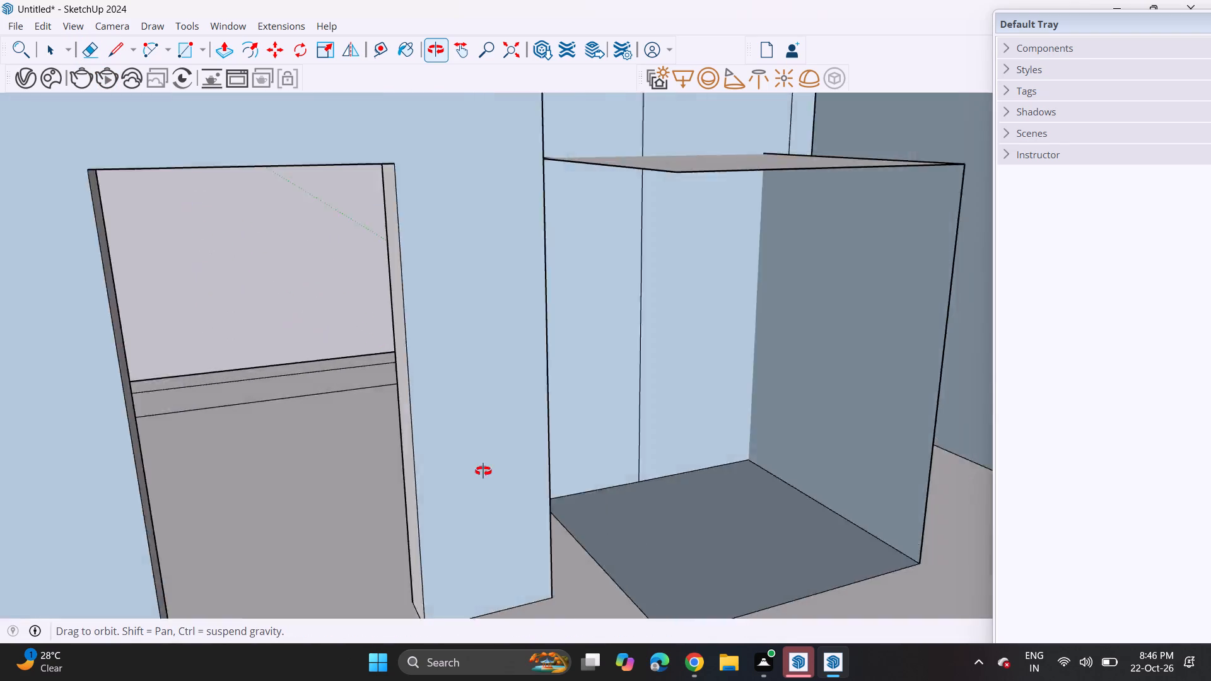
pyautogui.moveTo(483, 471); pyautogui.dragTo(409, 486, button='middle')
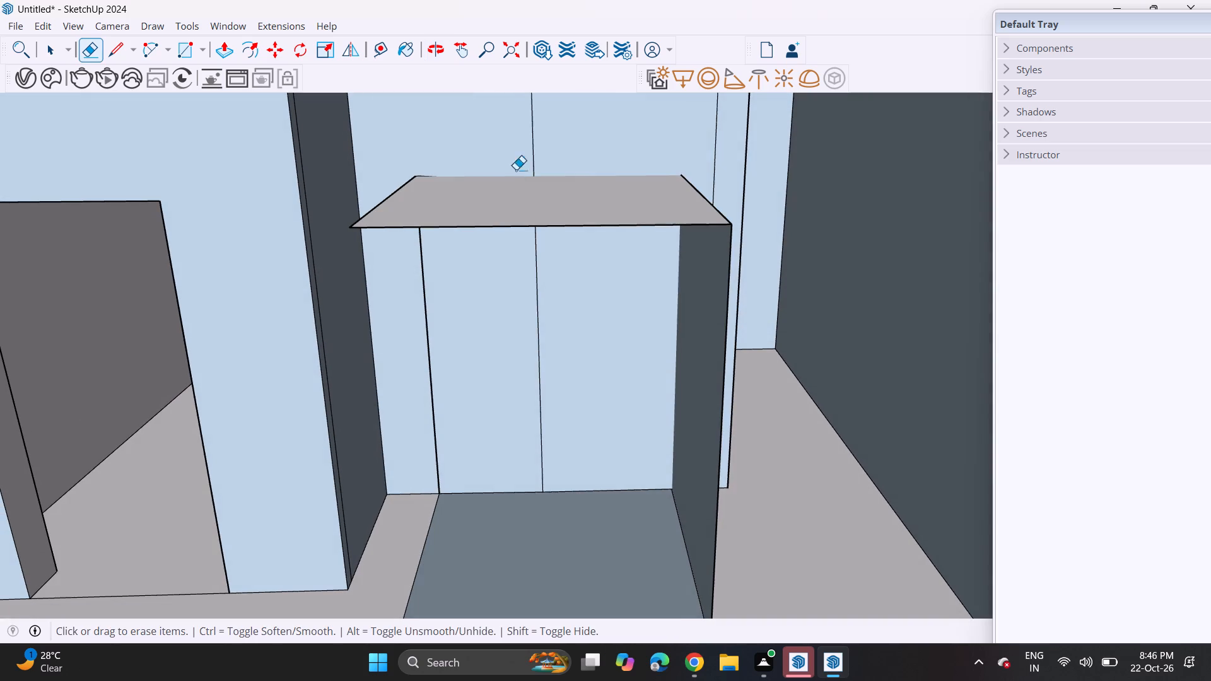
pyautogui.moveTo(526, 151); pyautogui.dragTo(534, 151)
pyautogui.hotkey('ctrl', 'z')
pyautogui.click(531, 154)
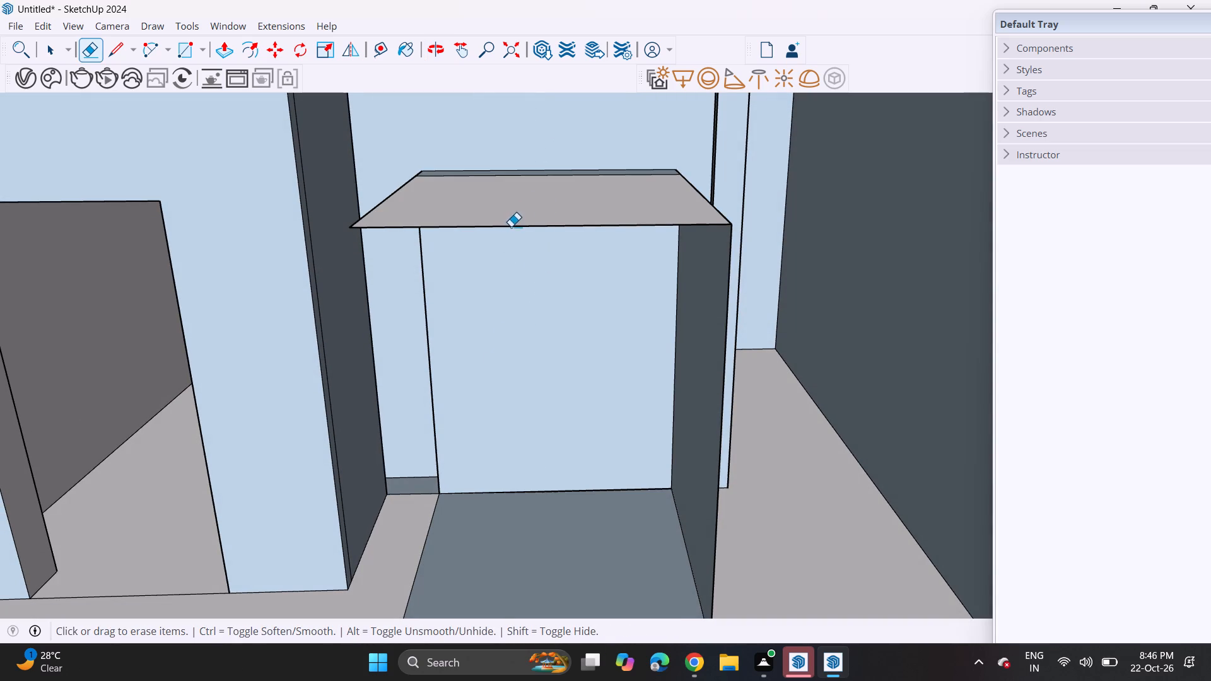
pyautogui.moveTo(511, 231); pyautogui.dragTo(513, 240)
pyautogui.moveTo(331, 407); pyautogui.dragTo(395, 317, button='middle')
pyautogui.scroll(8, 342, 367)
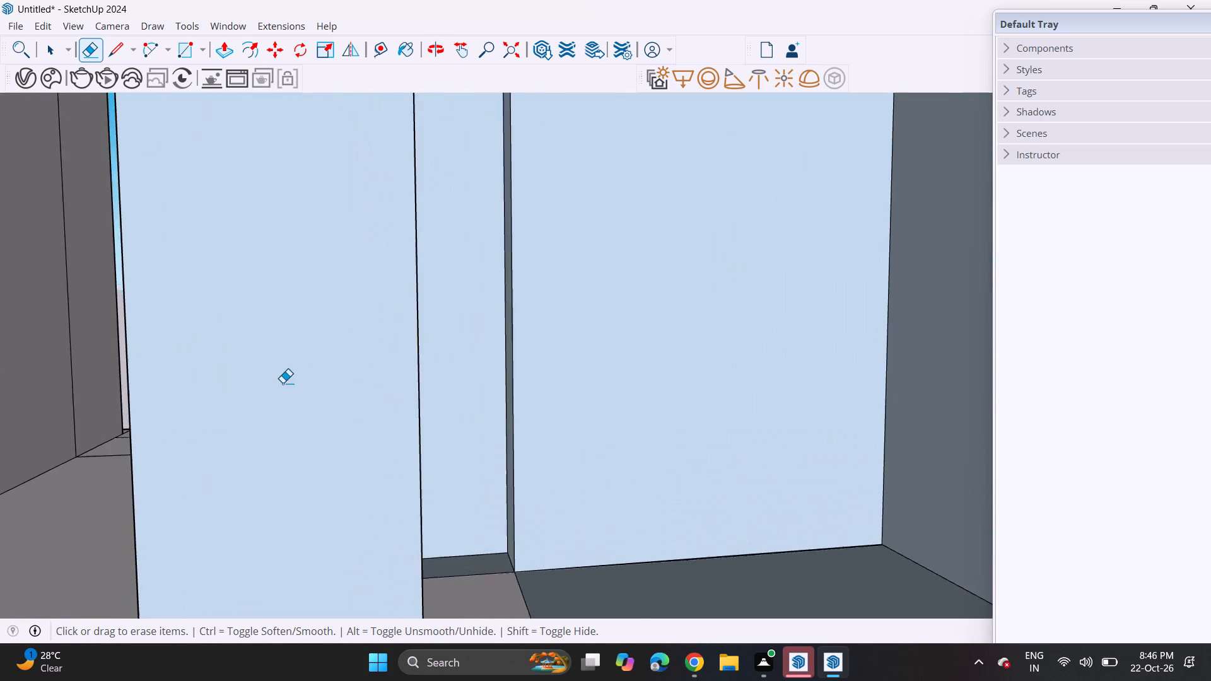
# Push the wide door's recessed face back through the wall with Push/Pull, repeating the push to go deeper.
pyautogui.scroll(1, 283, 383)
pyautogui.moveTo(242, 400); pyautogui.dragTo(925, 381, button='middle')
pyautogui.scroll(1, 243, 400)
pyautogui.moveTo(402, 421); pyautogui.dragTo(643, 423, button='middle')
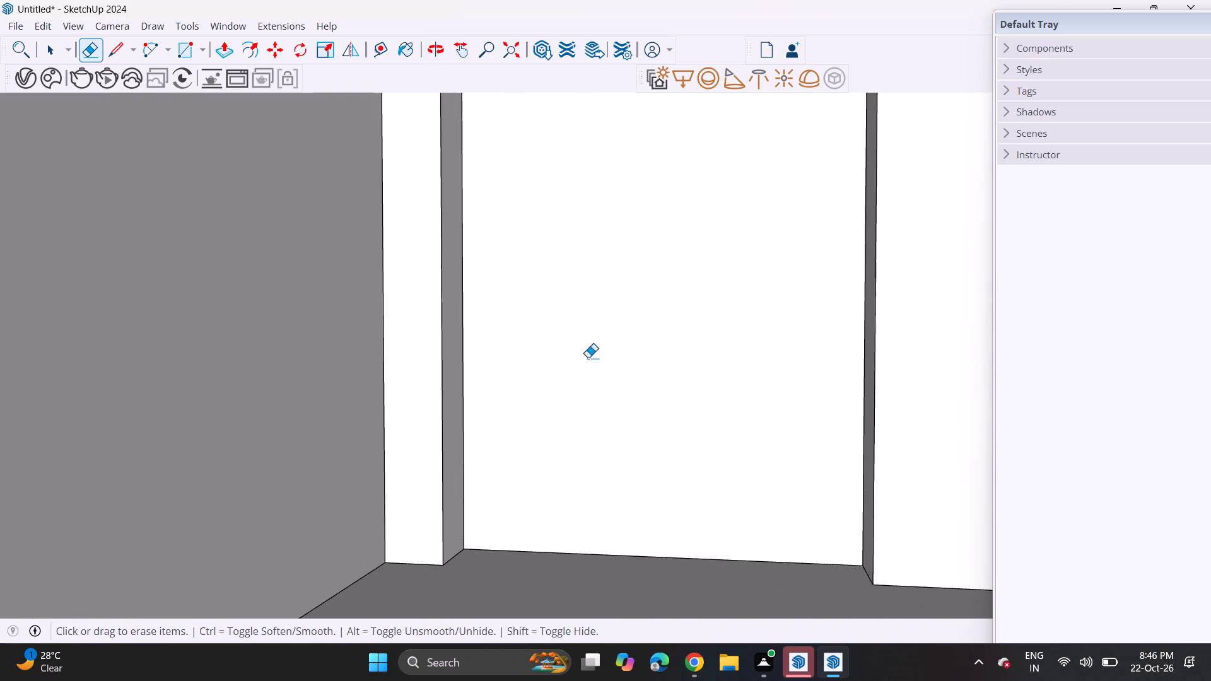
pyautogui.scroll(-11, 588, 361)
pyautogui.moveTo(598, 383); pyautogui.dragTo(610, 393, button='middle')
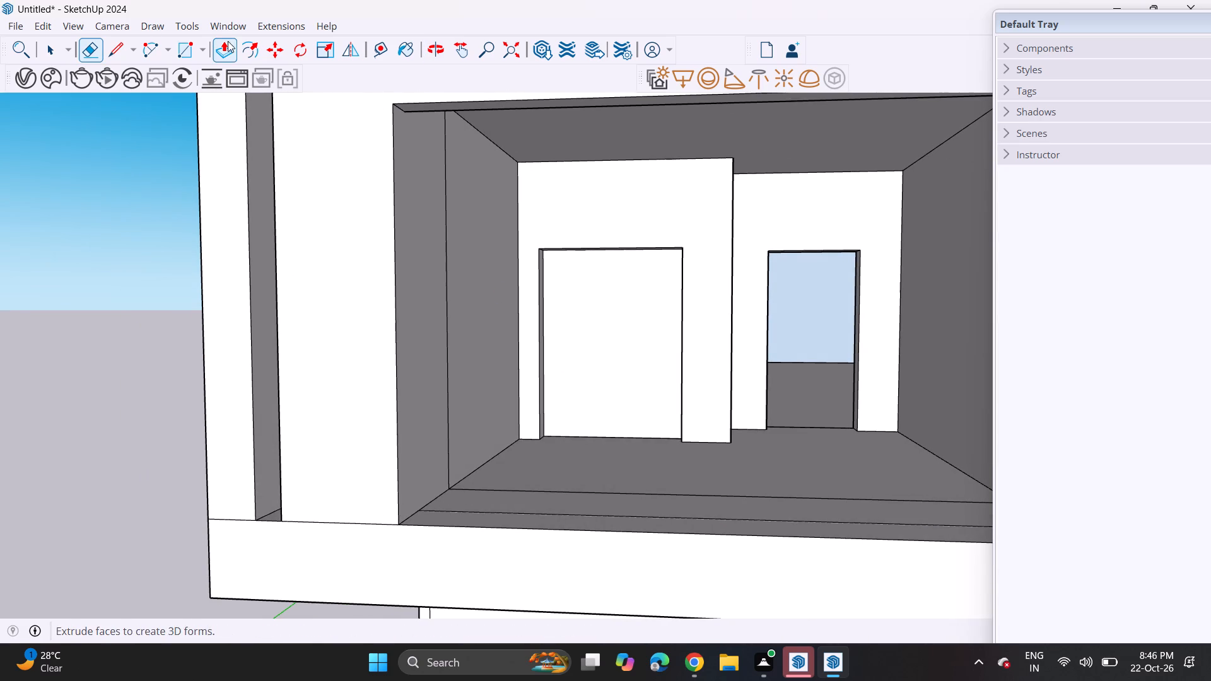
pyautogui.click(228, 41)
pyautogui.click(594, 388)
pyautogui.moveTo(611, 344); pyautogui.dragTo(622, 406, button='middle')
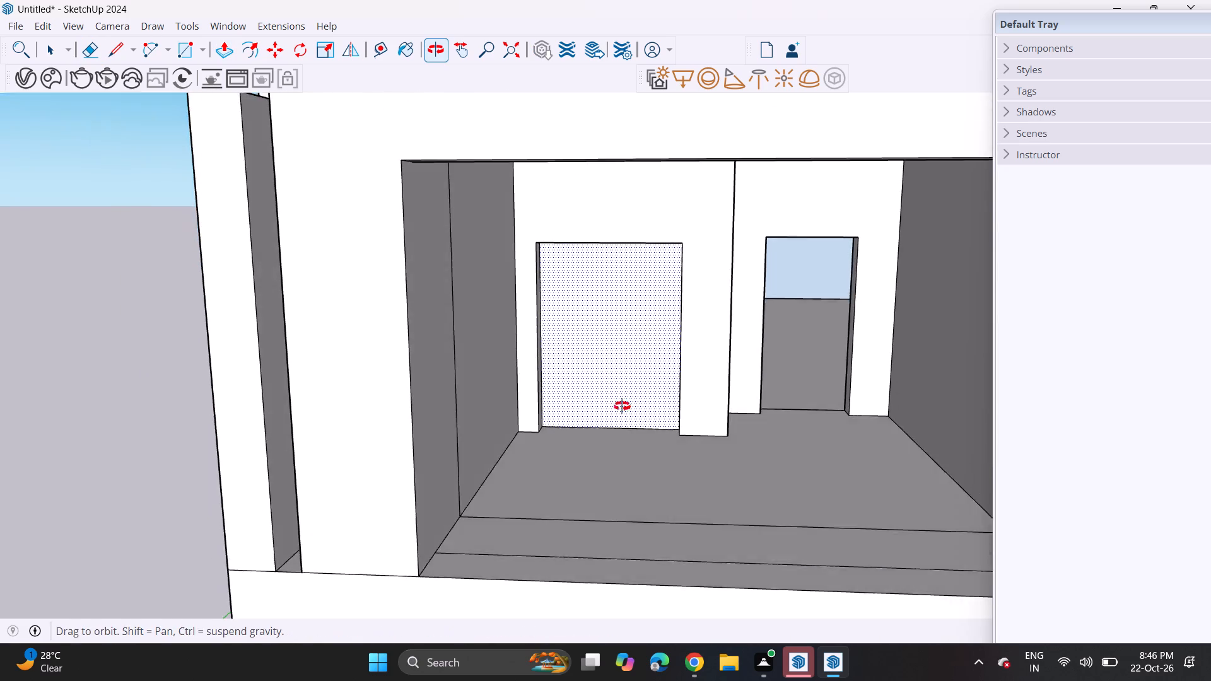
pyautogui.moveTo(622, 406); pyautogui.dragTo(621, 416, button='middle')
pyautogui.click(629, 339)
pyautogui.click(609, 408)
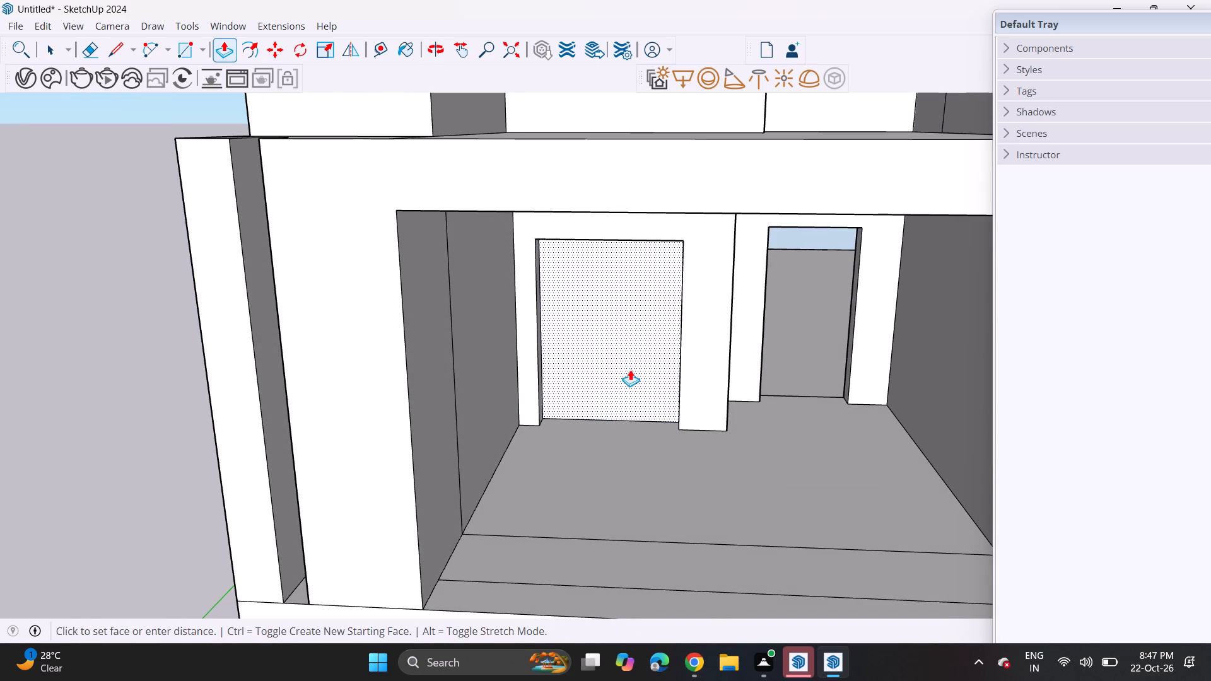
pyautogui.click(632, 334)
pyautogui.scroll(1, 563, 445)
pyautogui.scroll(-5, 561, 445)
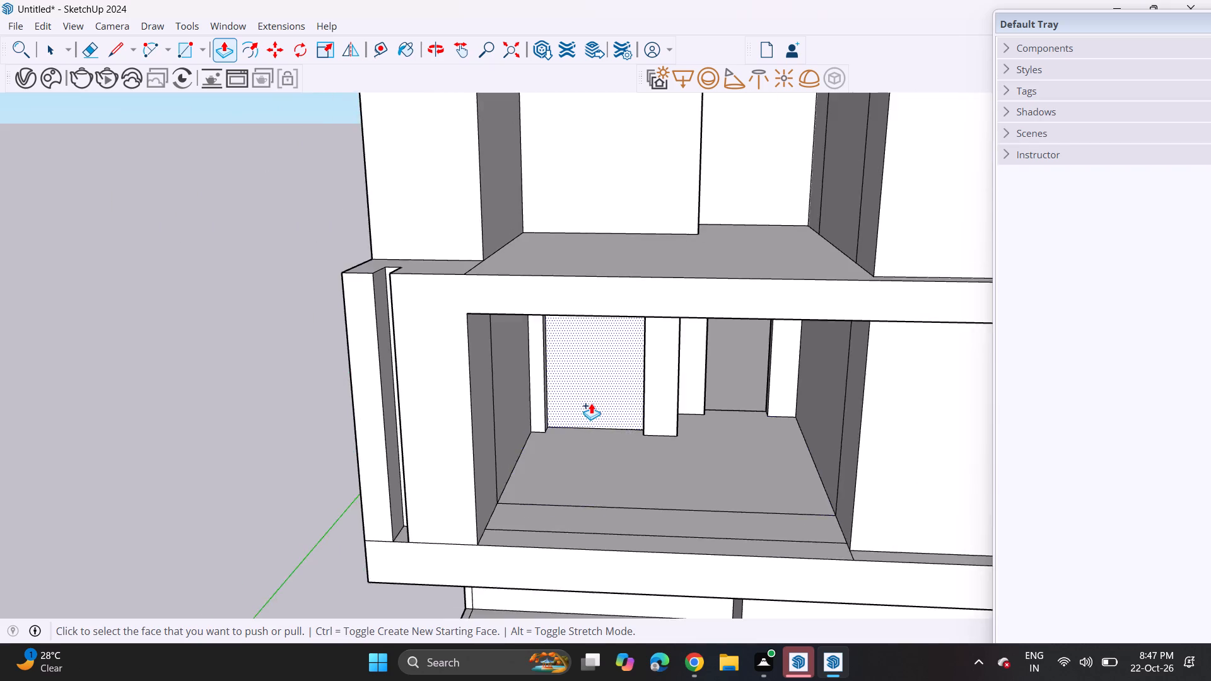
pyautogui.scroll(12, 590, 396)
pyautogui.click(560, 465)
pyautogui.click(594, 385)
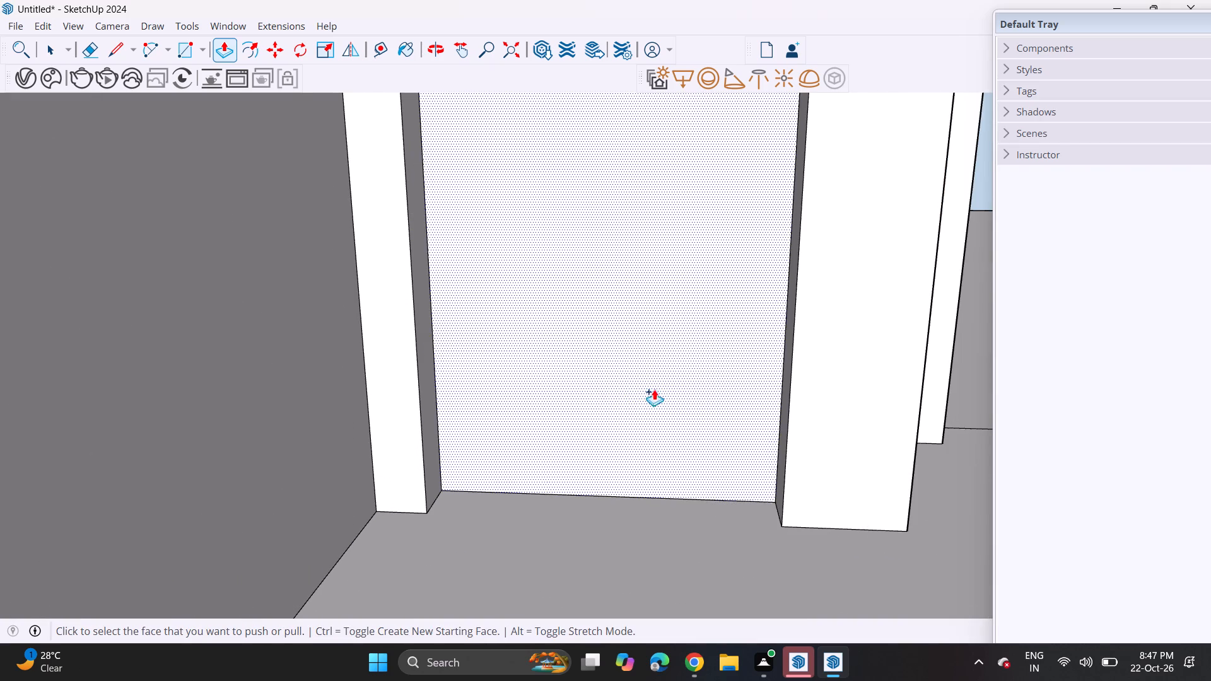
# Erase the top edge and vertical dividing lines on the narrow-door side of the box behind the wide door.
pyautogui.scroll(2, 800, 323)
pyautogui.moveTo(782, 315); pyautogui.dragTo(0, 342, button='middle')
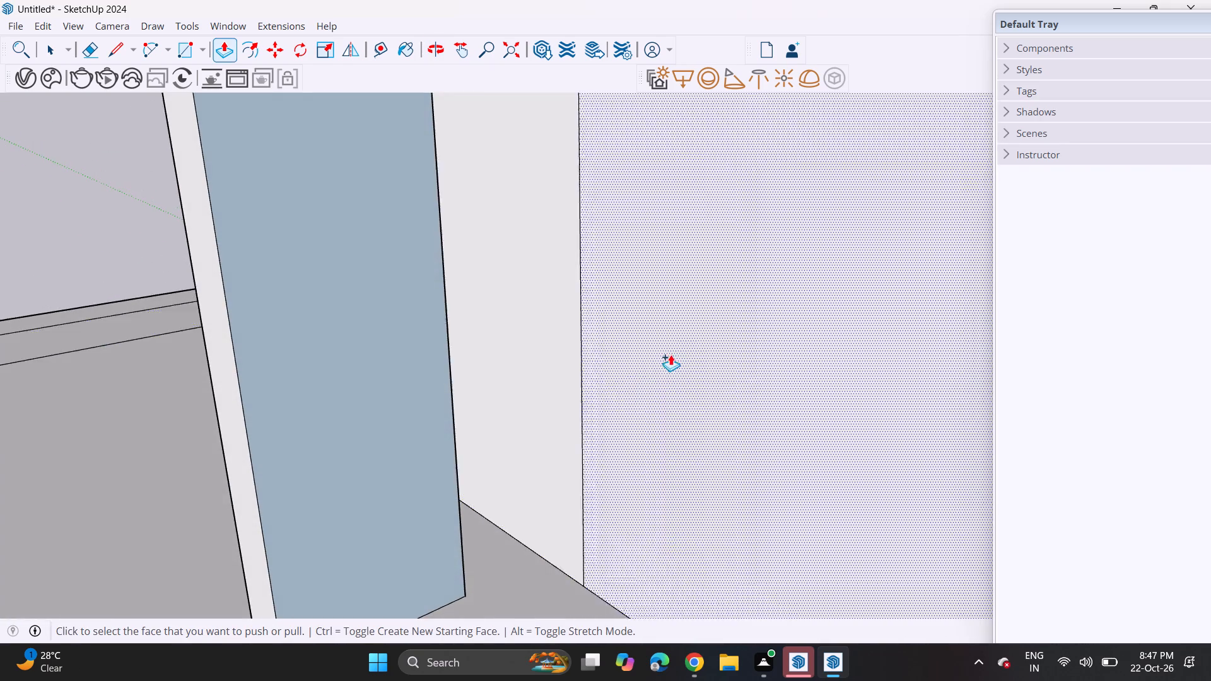
pyautogui.scroll(-6, 638, 372)
pyautogui.moveTo(645, 356); pyautogui.dragTo(522, 329, button='middle')
pyautogui.scroll(1, 514, 339)
pyautogui.scroll(-5, 514, 357)
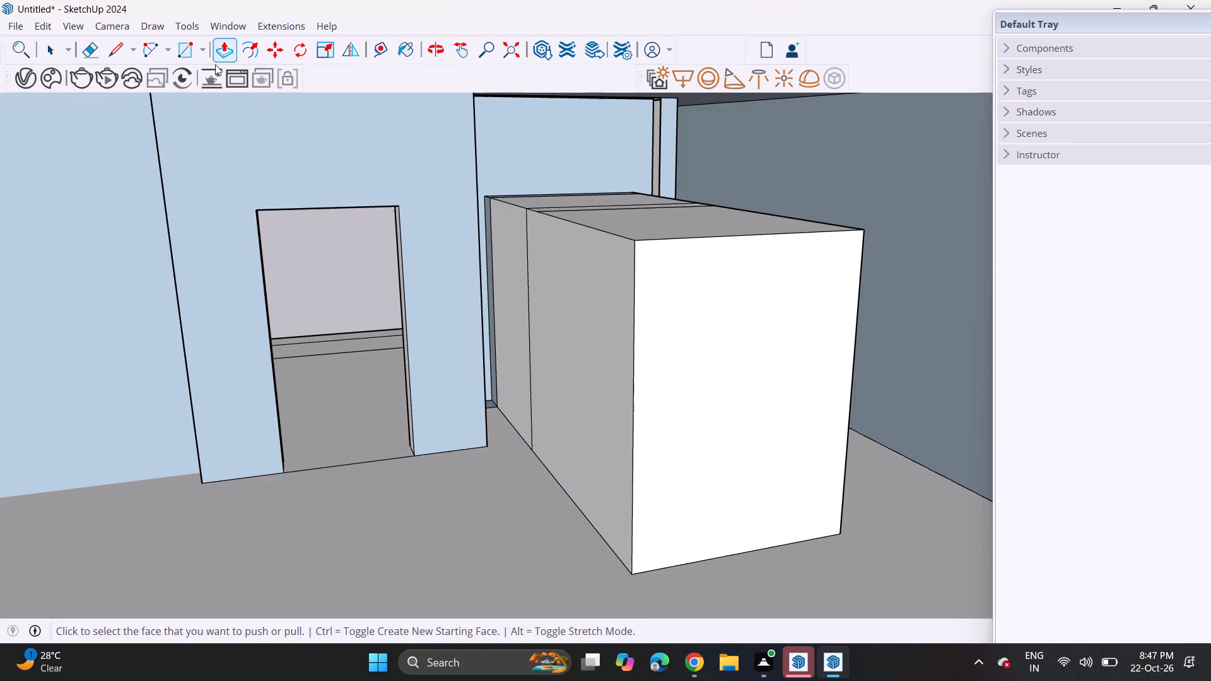
pyautogui.click(229, 57)
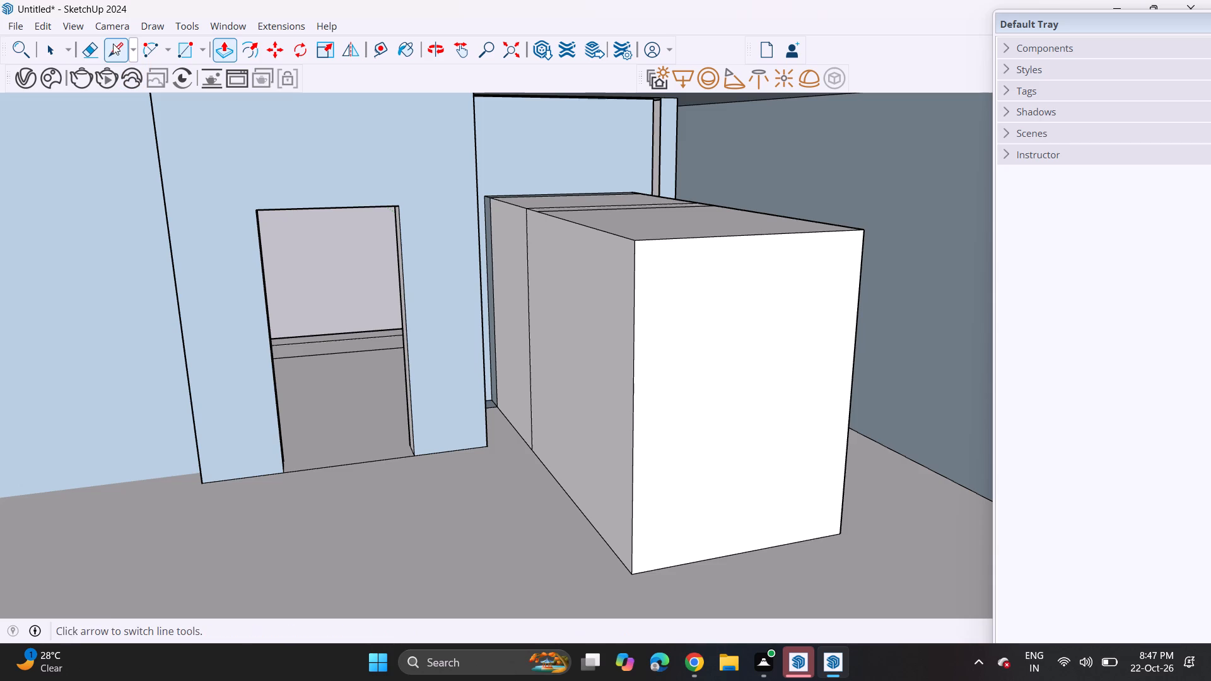
pyautogui.click(91, 49)
pyautogui.moveTo(599, 214); pyautogui.dragTo(593, 240)
pyautogui.moveTo(583, 203); pyautogui.dragTo(574, 226)
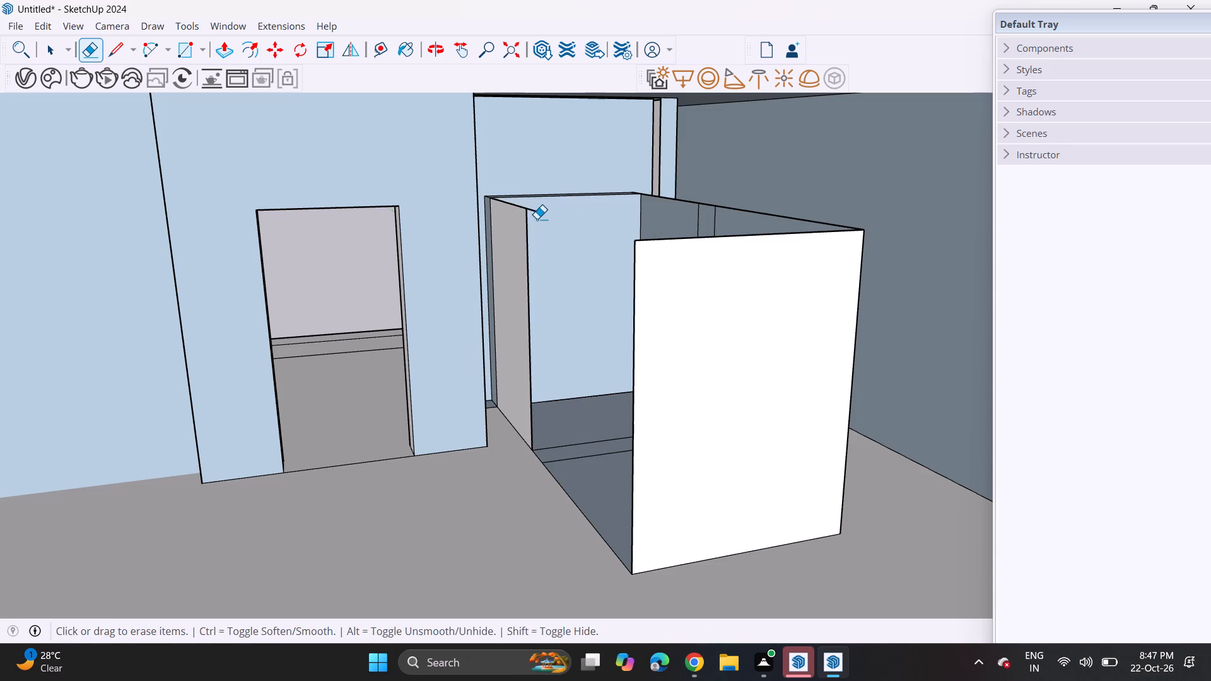
pyautogui.moveTo(535, 218); pyautogui.dragTo(526, 229)
pyautogui.moveTo(524, 209); pyautogui.dragTo(526, 218)
# Erase the far side's top edge and vertical lines and the end face's top edge on the box behind the wide door.
pyautogui.click(683, 211)
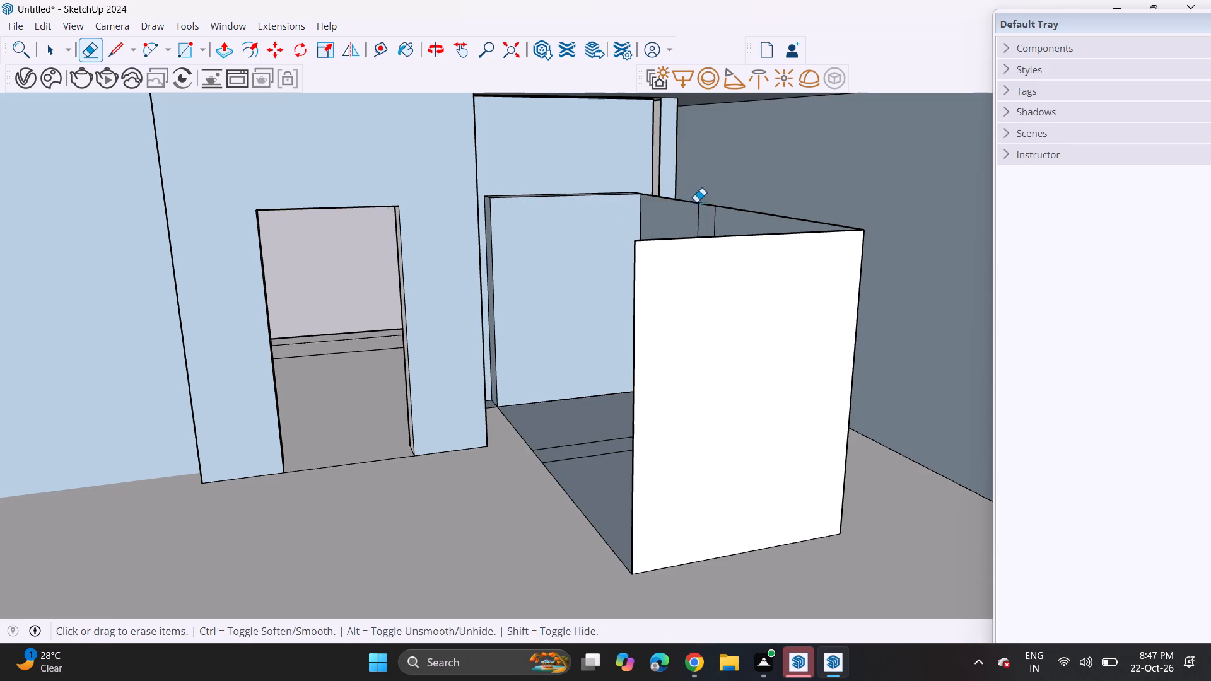
pyautogui.moveTo(696, 202); pyautogui.dragTo(695, 209)
pyautogui.moveTo(708, 204); pyautogui.dragTo(708, 214)
pyautogui.click(717, 208)
pyautogui.moveTo(710, 209); pyautogui.dragTo(705, 220)
pyautogui.moveTo(690, 212); pyautogui.dragTo(698, 221)
pyautogui.click(698, 221)
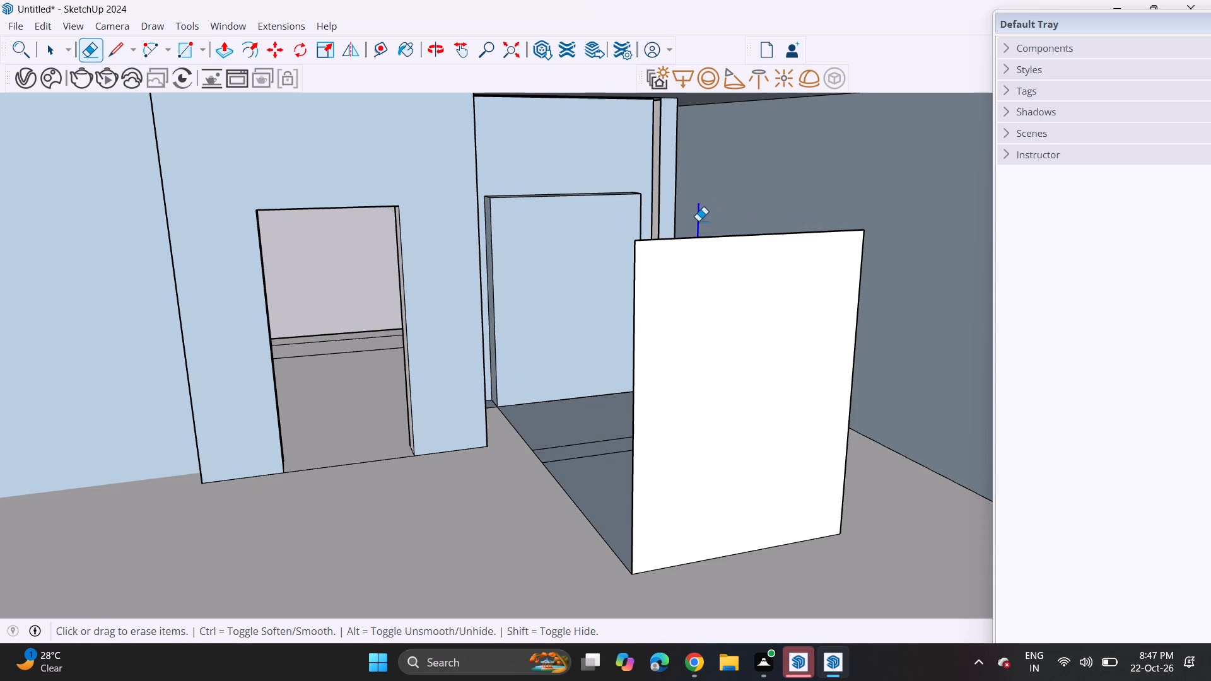
pyautogui.moveTo(694, 246); pyautogui.dragTo(701, 242)
pyautogui.moveTo(719, 229); pyautogui.dragTo(720, 240)
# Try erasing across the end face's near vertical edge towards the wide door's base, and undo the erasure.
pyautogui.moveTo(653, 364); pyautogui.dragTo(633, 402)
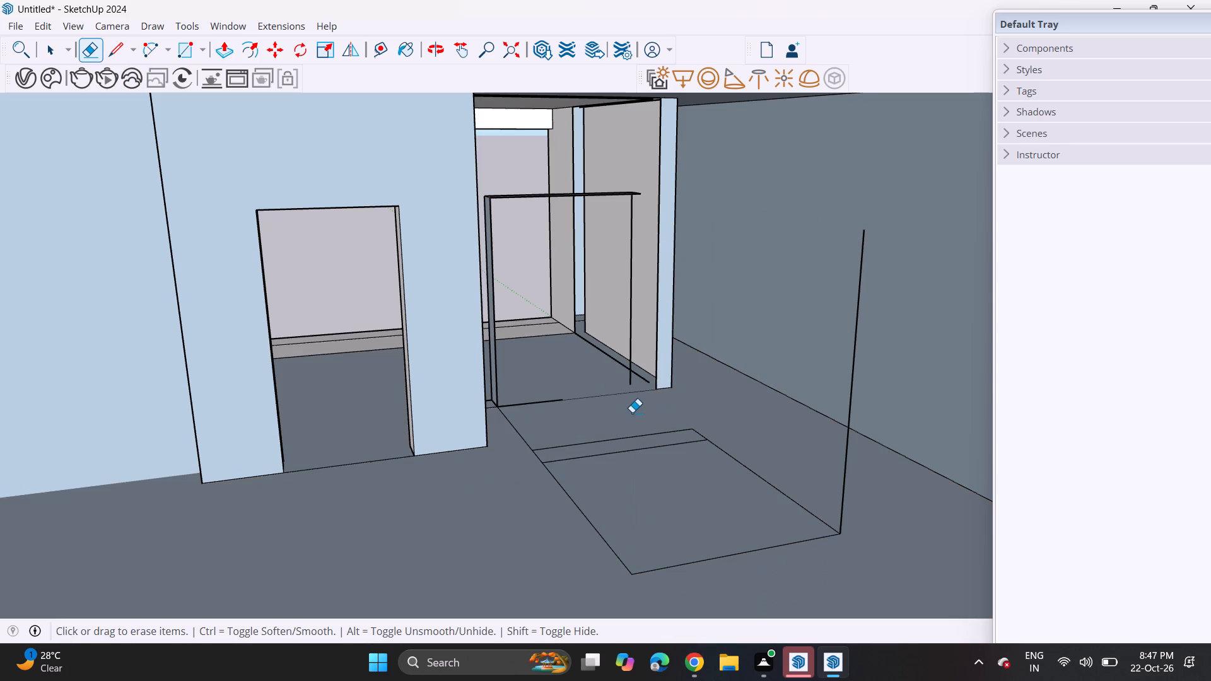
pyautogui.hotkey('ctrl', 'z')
# Erase the two parallel lines crossing the box's floor behind the wide door.
pyautogui.moveTo(646, 433); pyautogui.dragTo(633, 448)
pyautogui.moveTo(636, 451); pyautogui.dragTo(636, 463)
pyautogui.moveTo(636, 468); pyautogui.dragTo(630, 471)
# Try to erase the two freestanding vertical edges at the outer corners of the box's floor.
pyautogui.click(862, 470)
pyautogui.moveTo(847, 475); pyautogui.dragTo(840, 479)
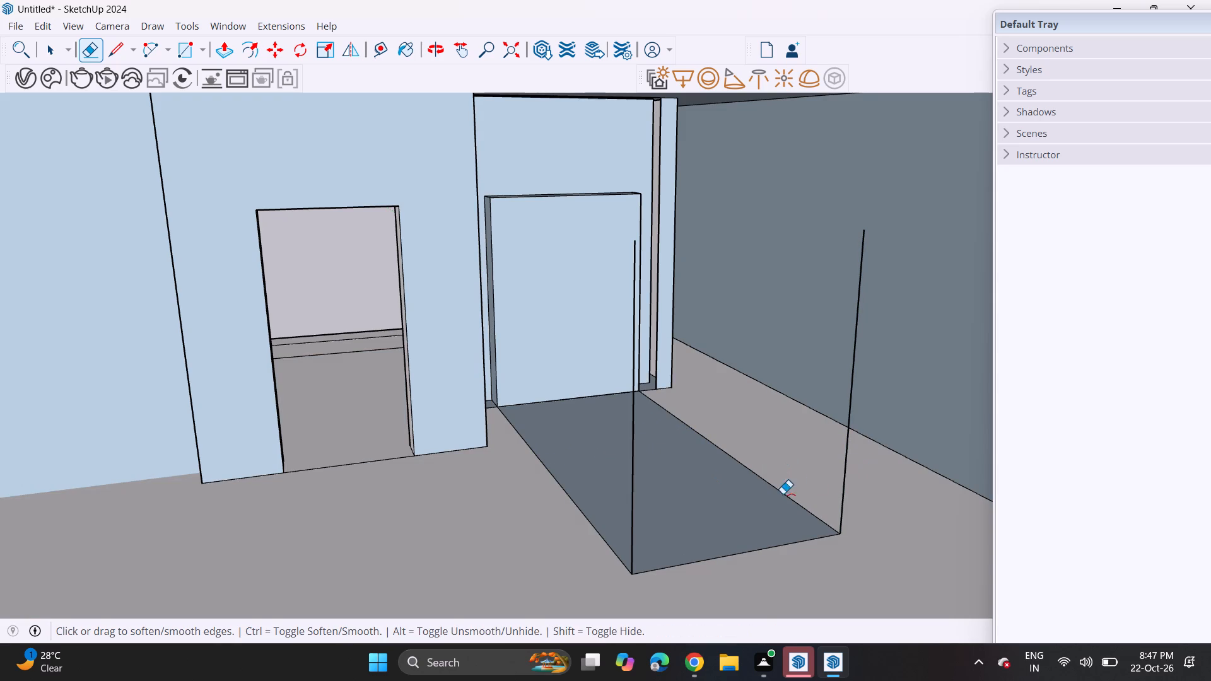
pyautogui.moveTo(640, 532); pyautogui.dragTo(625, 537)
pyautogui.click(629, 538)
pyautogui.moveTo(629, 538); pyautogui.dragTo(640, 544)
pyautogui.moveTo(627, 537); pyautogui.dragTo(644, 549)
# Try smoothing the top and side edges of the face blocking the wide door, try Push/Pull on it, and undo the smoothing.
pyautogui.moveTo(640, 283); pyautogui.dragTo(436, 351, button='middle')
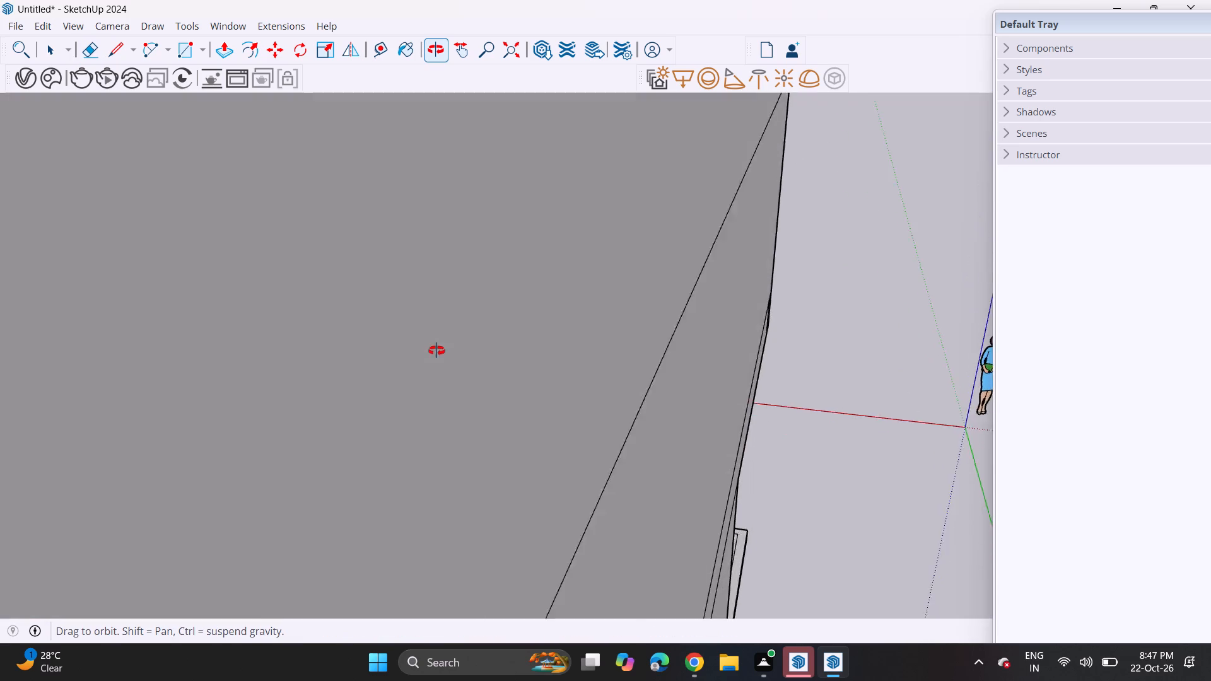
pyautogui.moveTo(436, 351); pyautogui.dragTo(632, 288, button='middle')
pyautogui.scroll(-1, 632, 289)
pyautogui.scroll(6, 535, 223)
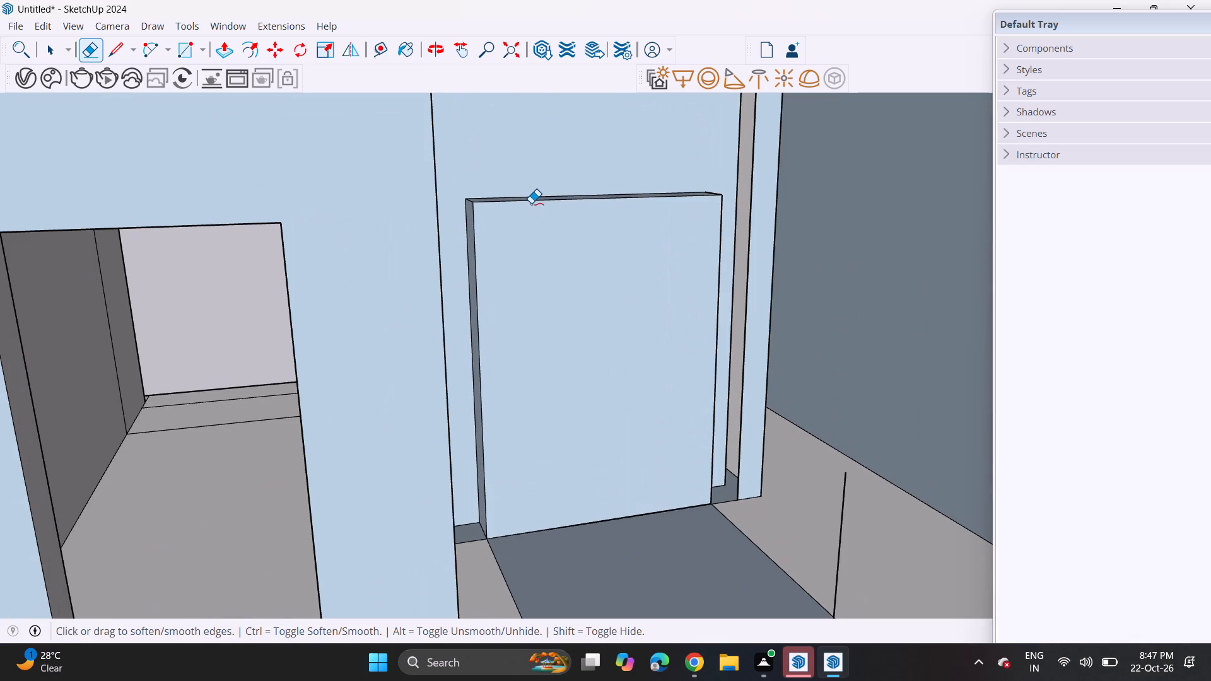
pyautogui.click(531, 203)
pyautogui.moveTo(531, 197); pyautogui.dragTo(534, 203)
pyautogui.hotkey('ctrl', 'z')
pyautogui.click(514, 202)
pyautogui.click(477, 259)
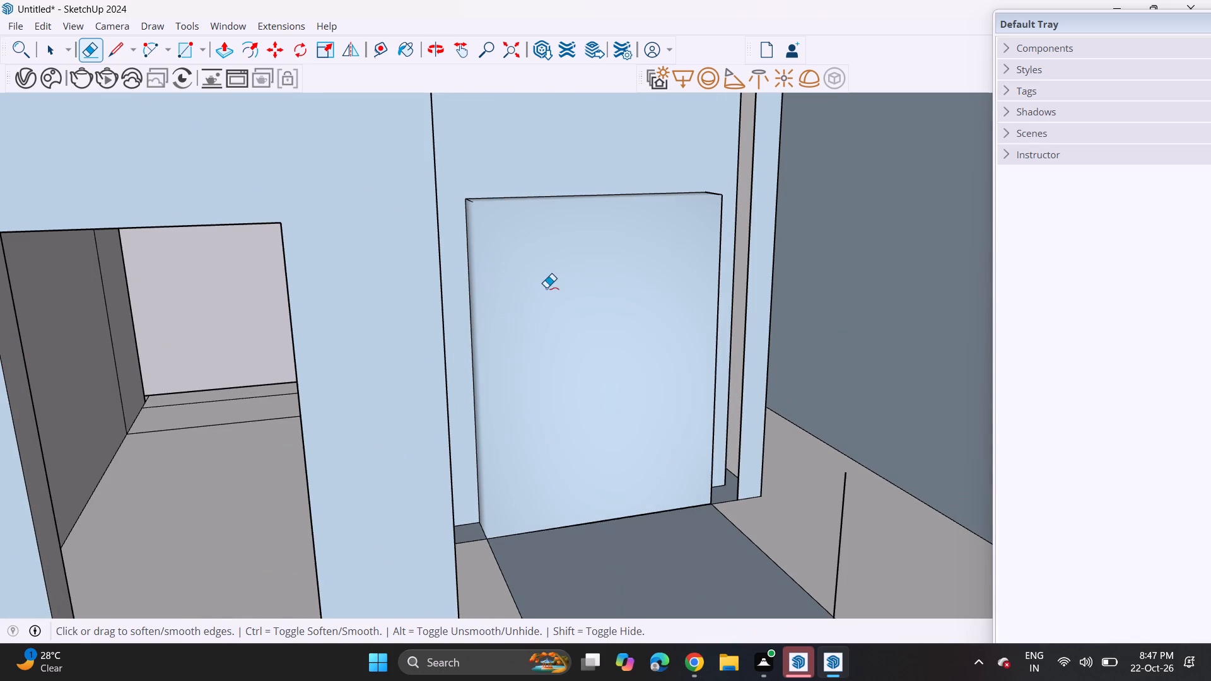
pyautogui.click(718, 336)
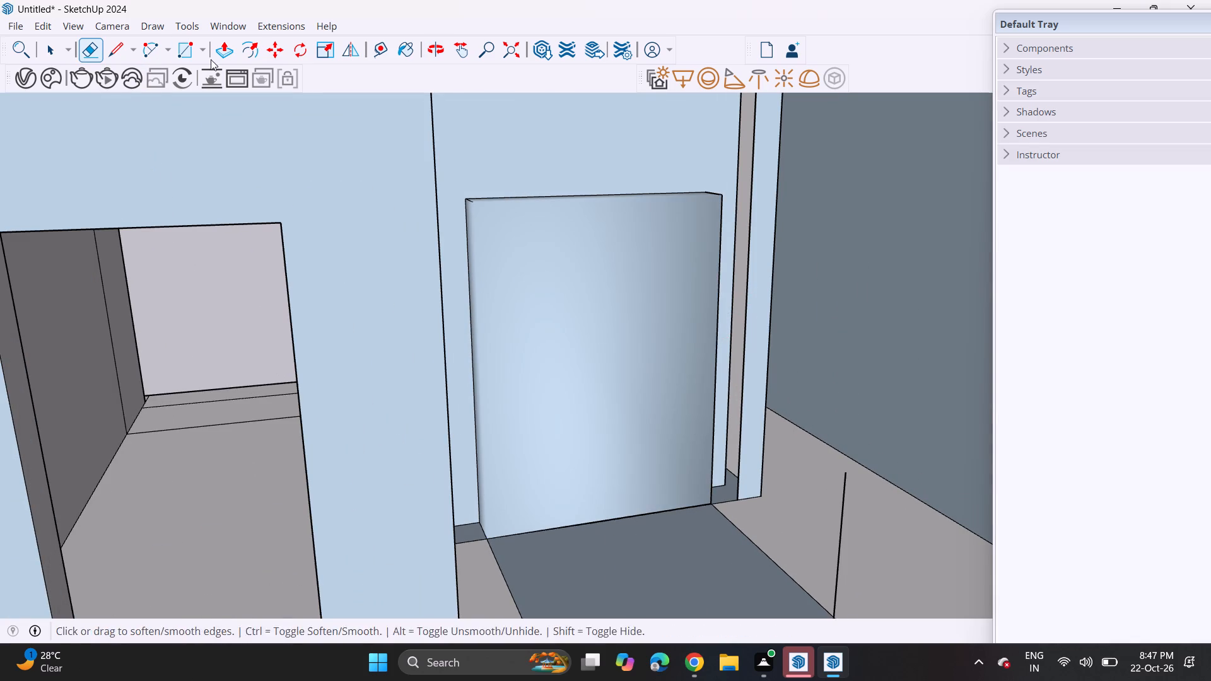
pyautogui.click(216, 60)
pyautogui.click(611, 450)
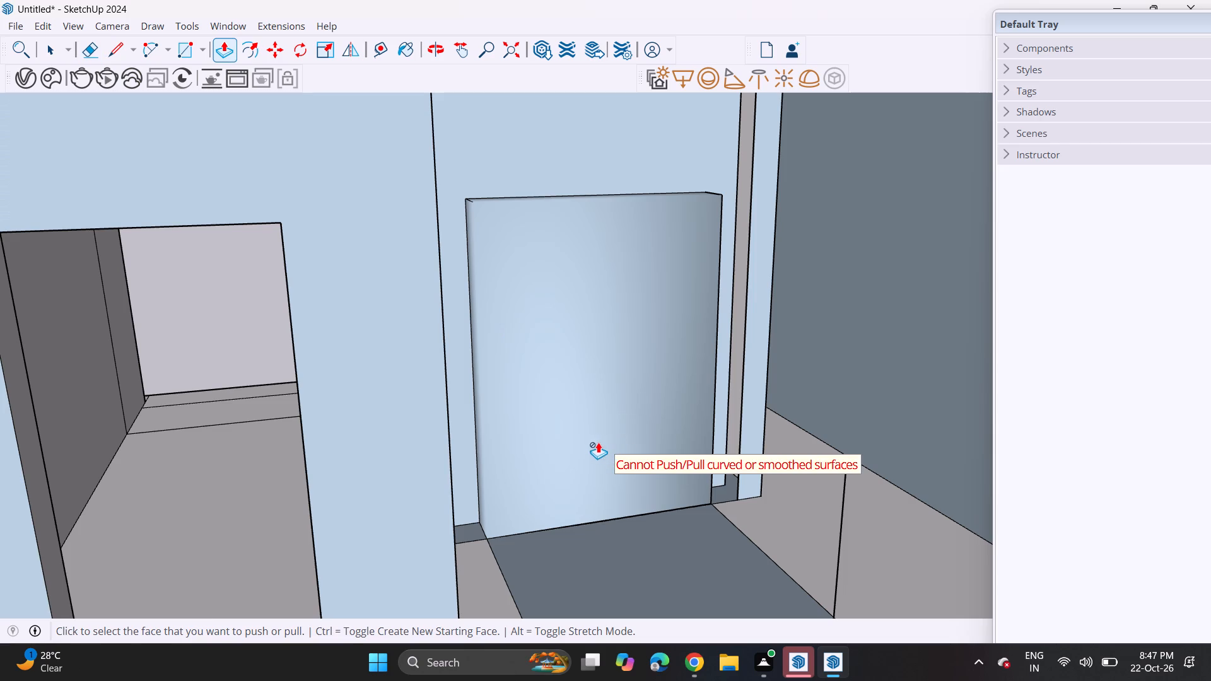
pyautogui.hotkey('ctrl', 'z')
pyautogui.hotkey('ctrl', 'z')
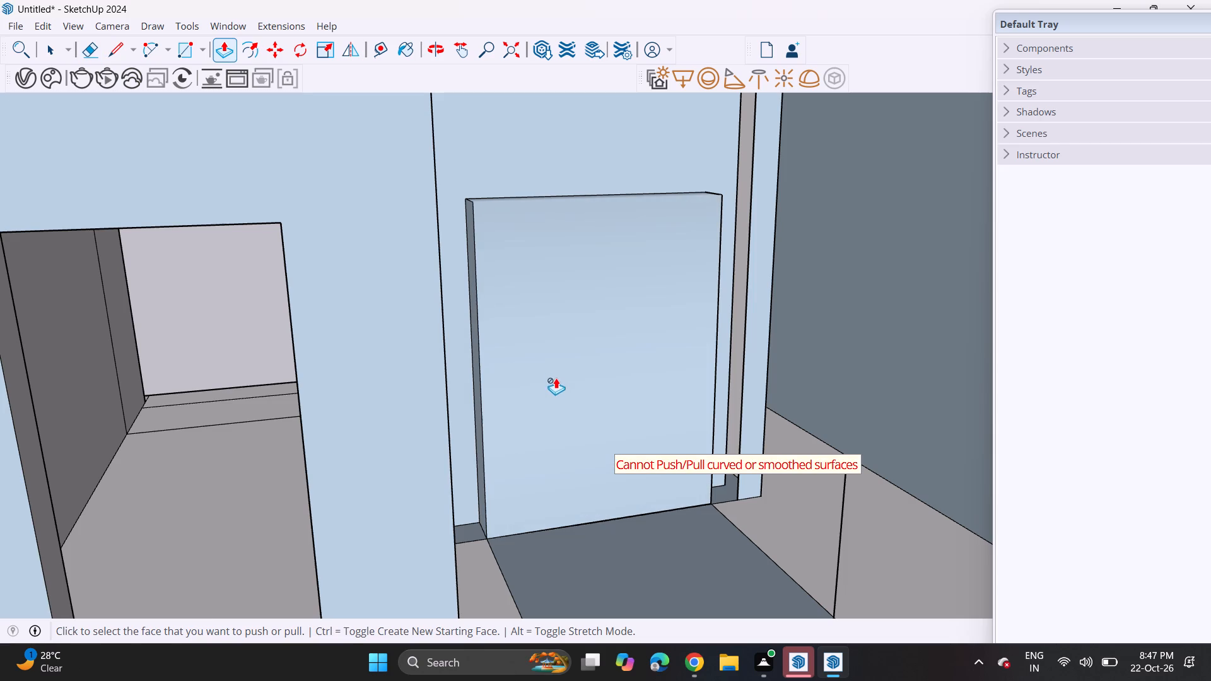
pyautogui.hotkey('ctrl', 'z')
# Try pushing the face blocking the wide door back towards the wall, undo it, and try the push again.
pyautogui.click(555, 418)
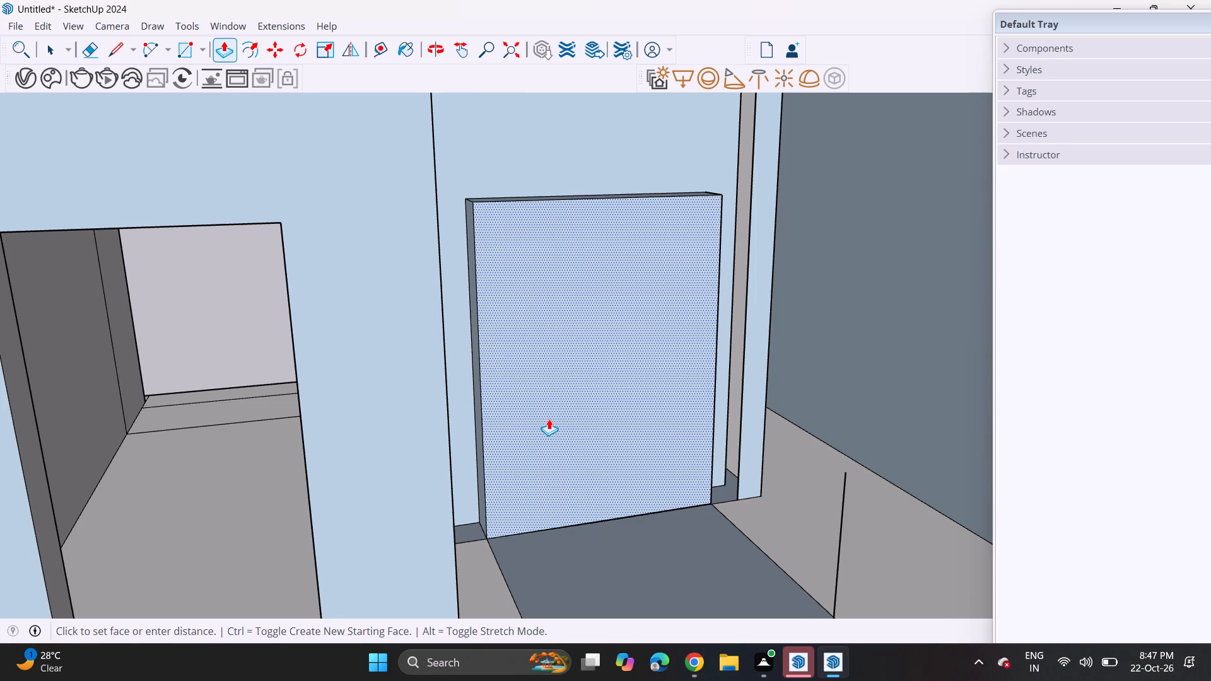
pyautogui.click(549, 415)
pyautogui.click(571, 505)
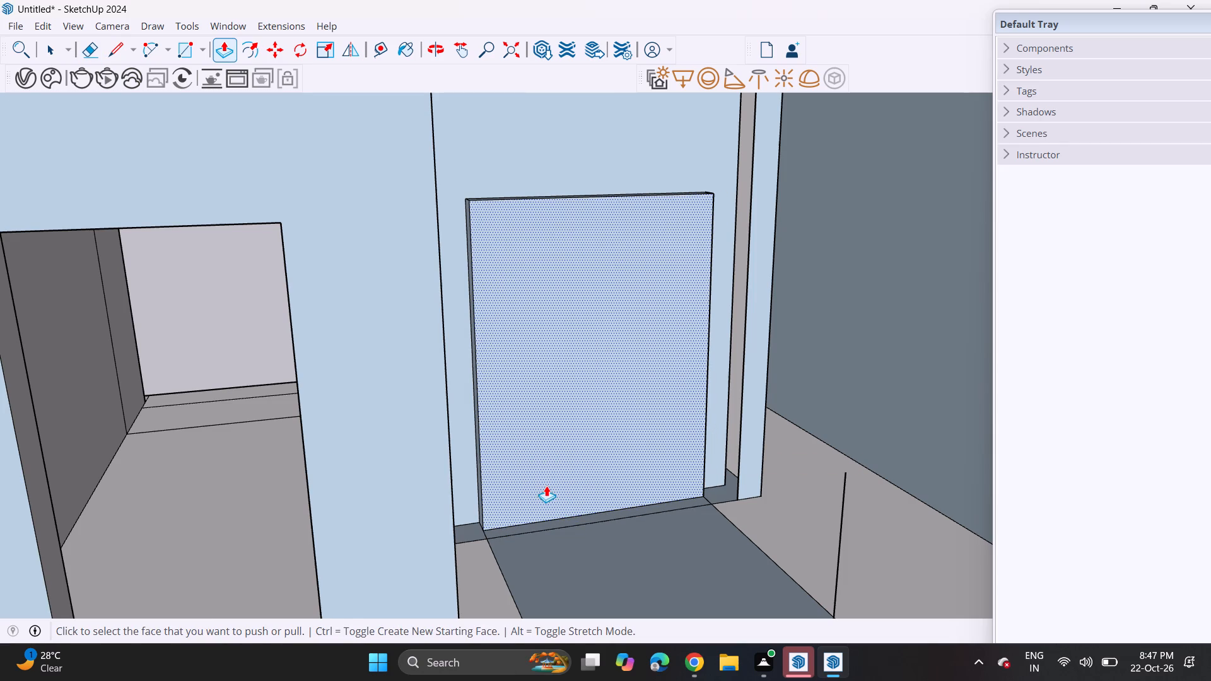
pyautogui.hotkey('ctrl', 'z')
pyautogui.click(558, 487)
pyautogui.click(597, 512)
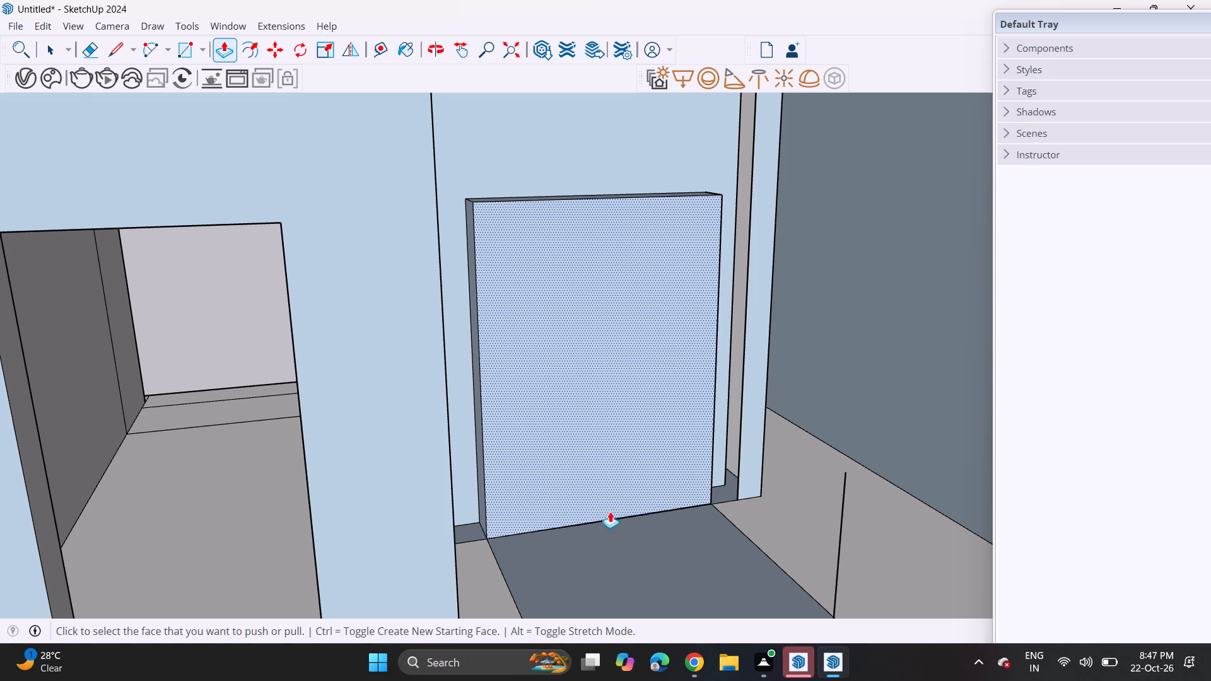
# Erase the top edge of the face blocking the wide door to open the doorway.
pyautogui.click(94, 45)
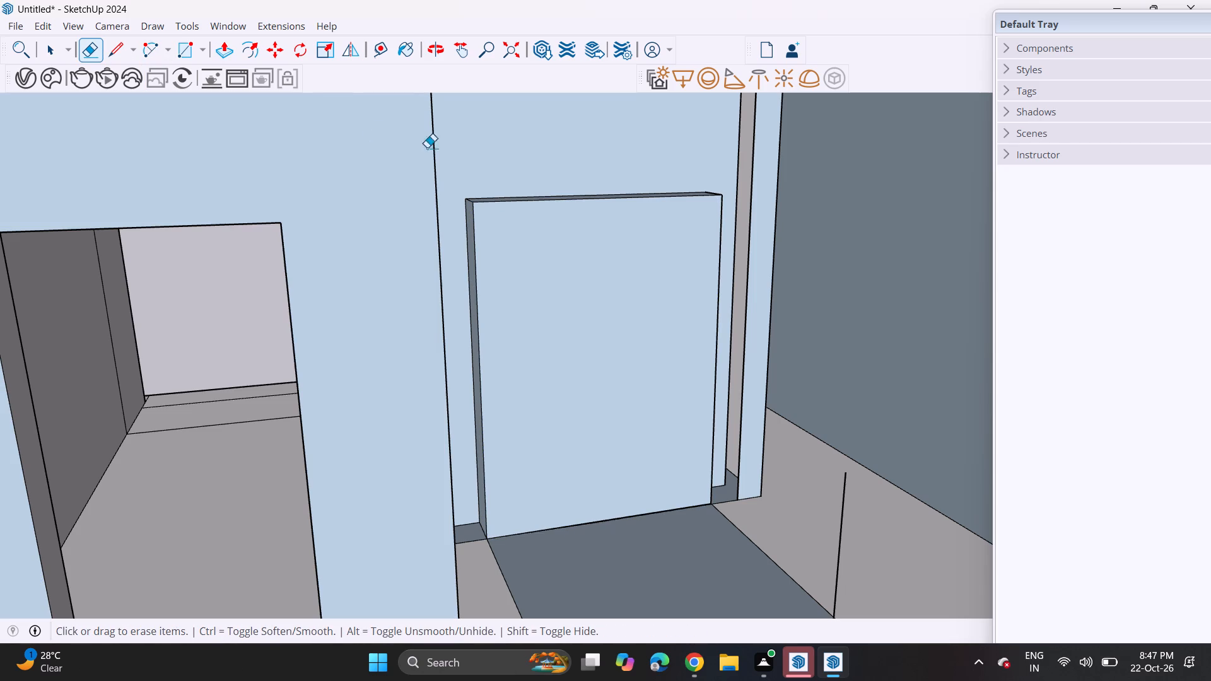
pyautogui.click(535, 199)
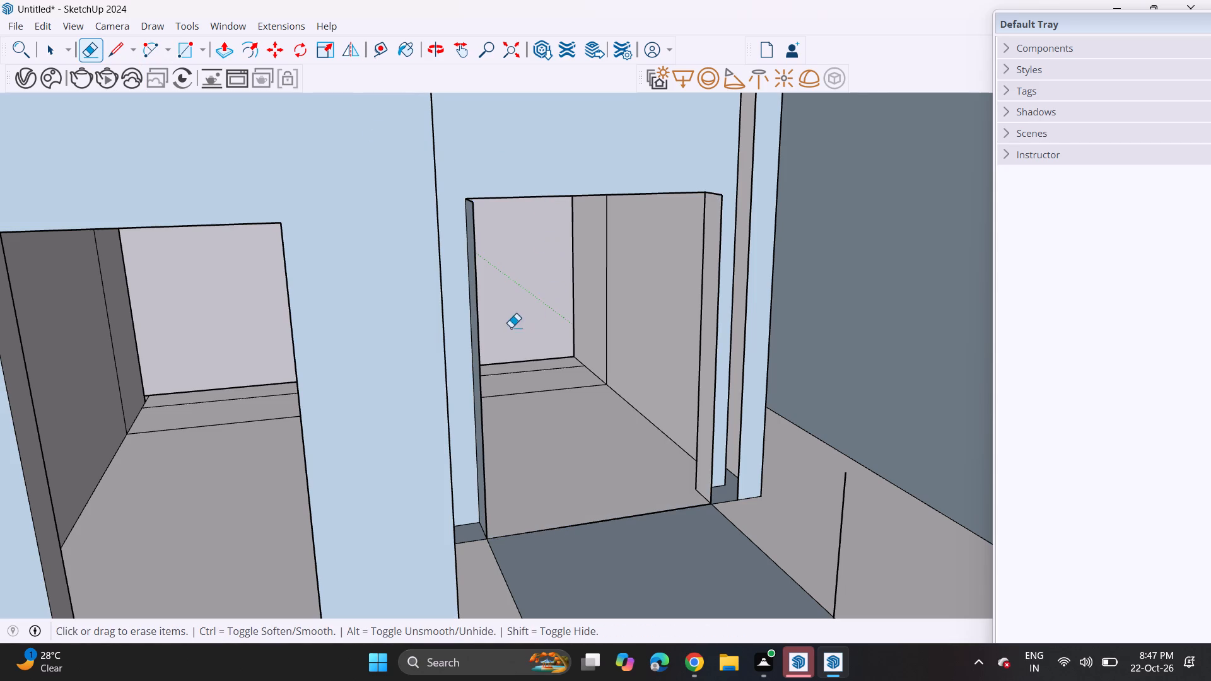
# Erase the two freestanding vertical edges left behind the wide doorway, working from the front of the building.
pyautogui.scroll(4, 501, 317)
pyautogui.scroll(-7, 494, 307)
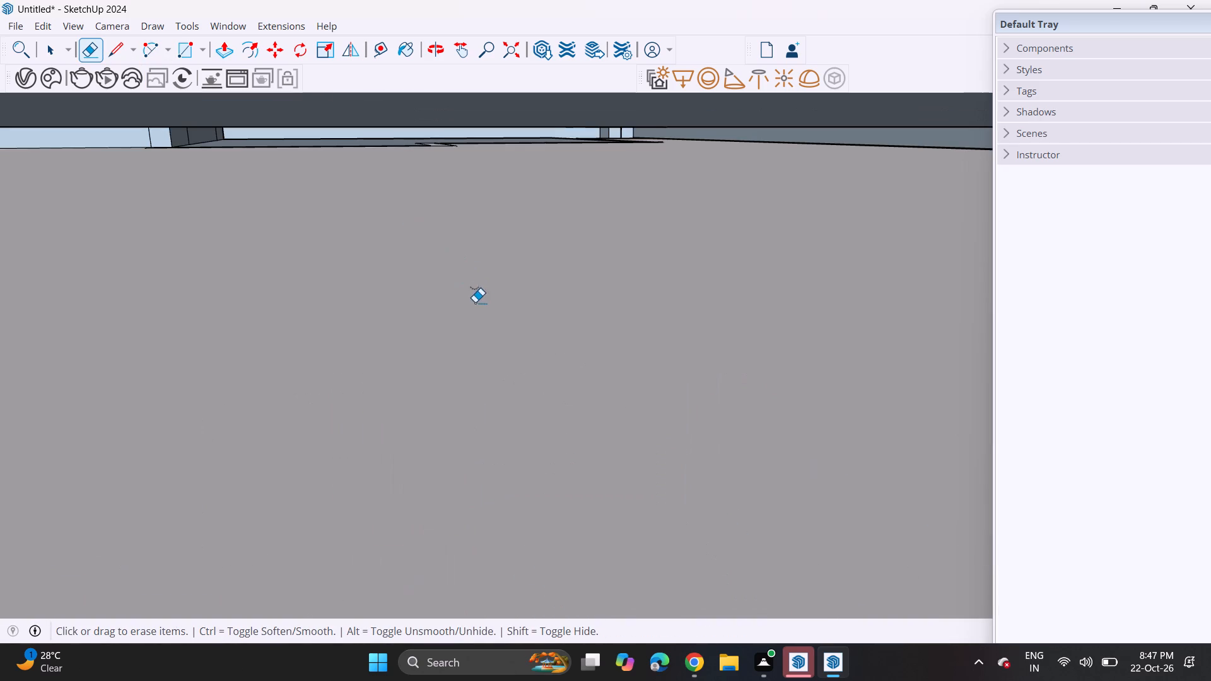
pyautogui.keyDown('shift'); pyautogui.moveTo(425, 194); pyautogui.dragTo(397, 75, button='middle'); pyautogui.keyUp('shift')
pyautogui.keyDown('shift'); pyautogui.moveTo(462, 320); pyautogui.dragTo(279, 205, button='middle'); pyautogui.keyUp('shift')
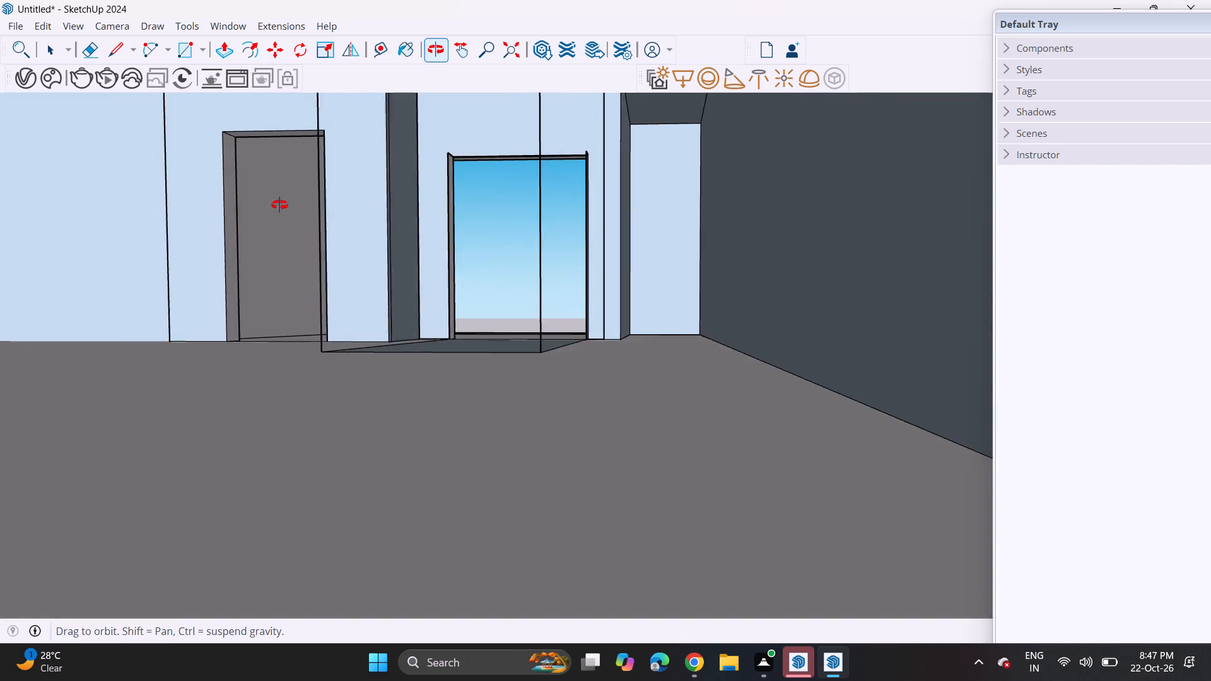
pyautogui.keyDown('shift'); pyautogui.moveTo(279, 205); pyautogui.dragTo(1210, 218, button='middle'); pyautogui.keyUp('shift')
pyautogui.scroll(-4, 541, 322)
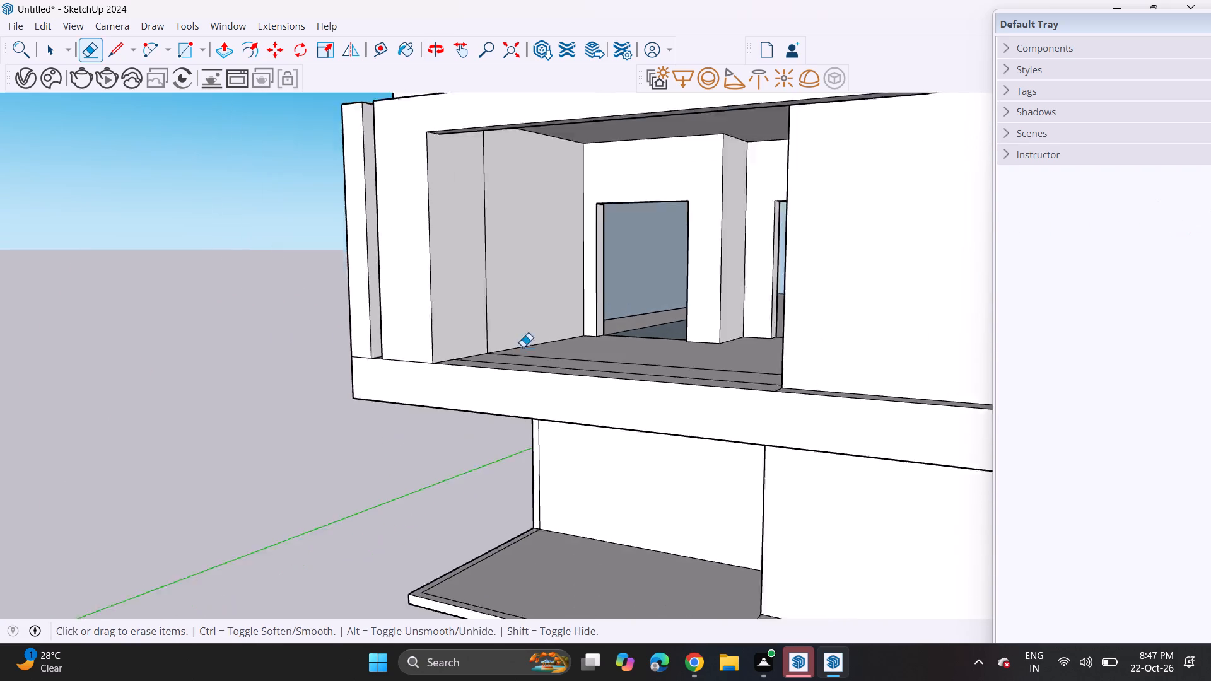
pyautogui.scroll(-2, 523, 347)
pyautogui.moveTo(529, 344); pyautogui.dragTo(708, 332, button='middle')
pyautogui.scroll(-4, 694, 277)
pyautogui.scroll(4, 652, 289)
pyautogui.click(656, 273)
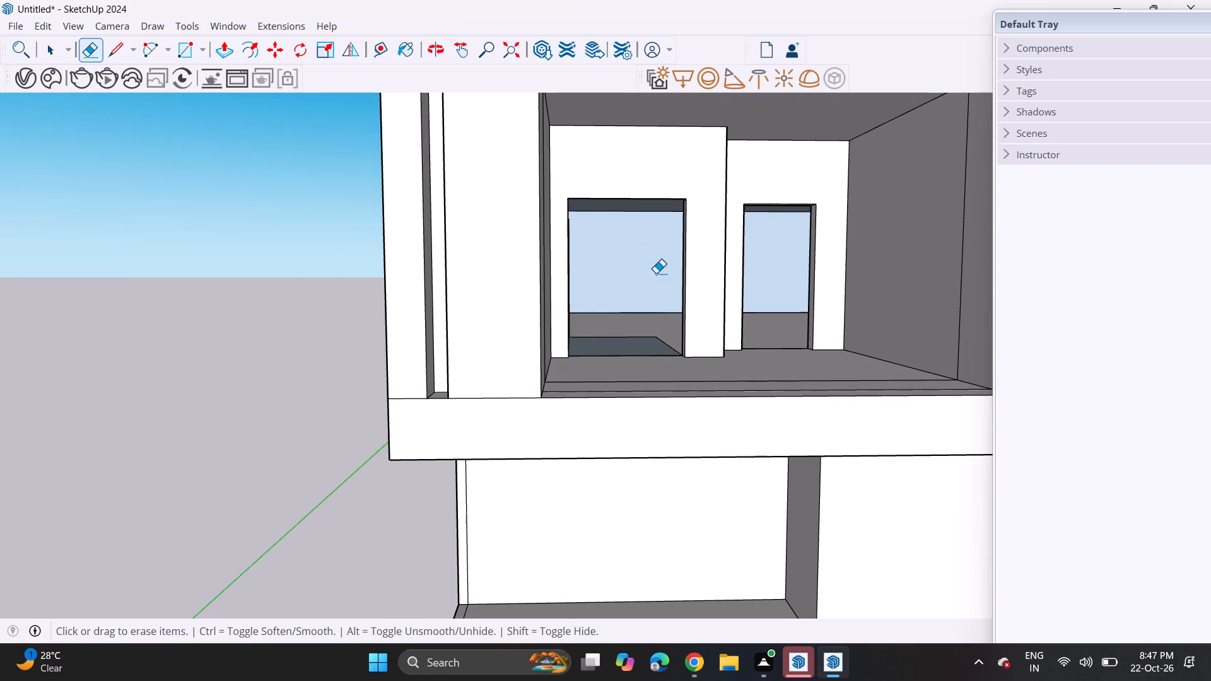
pyautogui.moveTo(536, 301); pyautogui.dragTo(465, 298, button='middle')
pyautogui.scroll(1, 484, 298)
pyautogui.scroll(4, 598, 298)
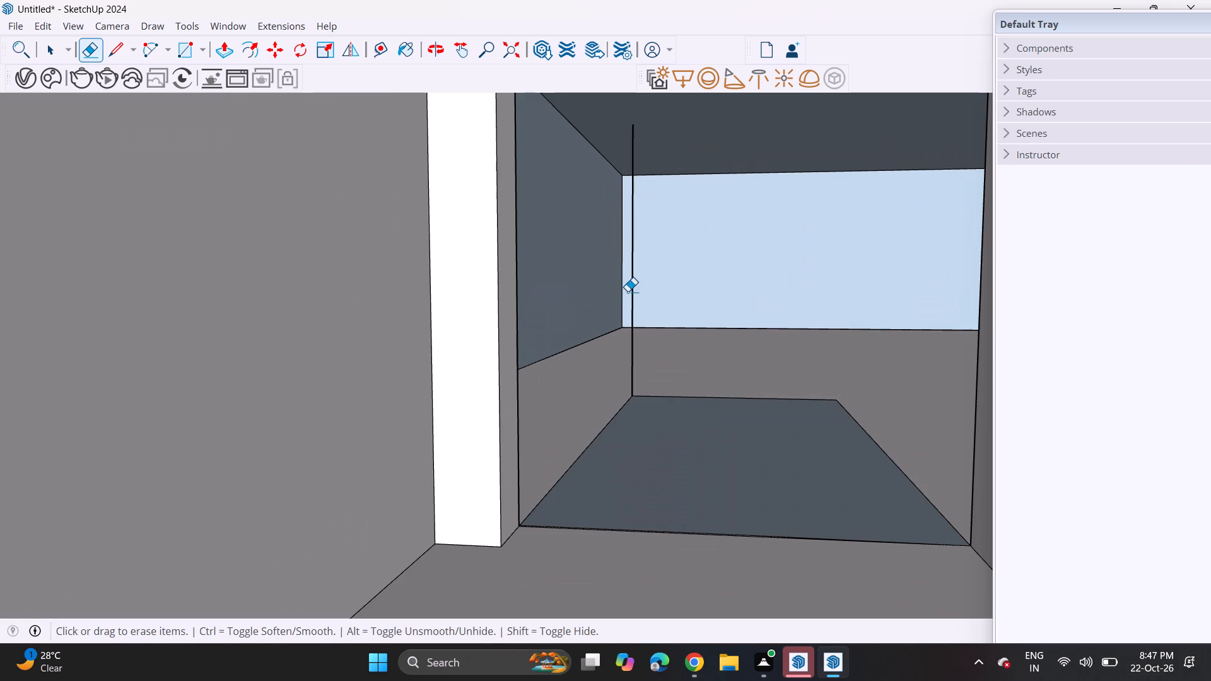
pyautogui.click(631, 299)
# Erase the remaining stray vertical and floor-level edges behind the wide doorway of the first-floor recess.
pyautogui.scroll(-6, 619, 308)
pyautogui.click(635, 339)
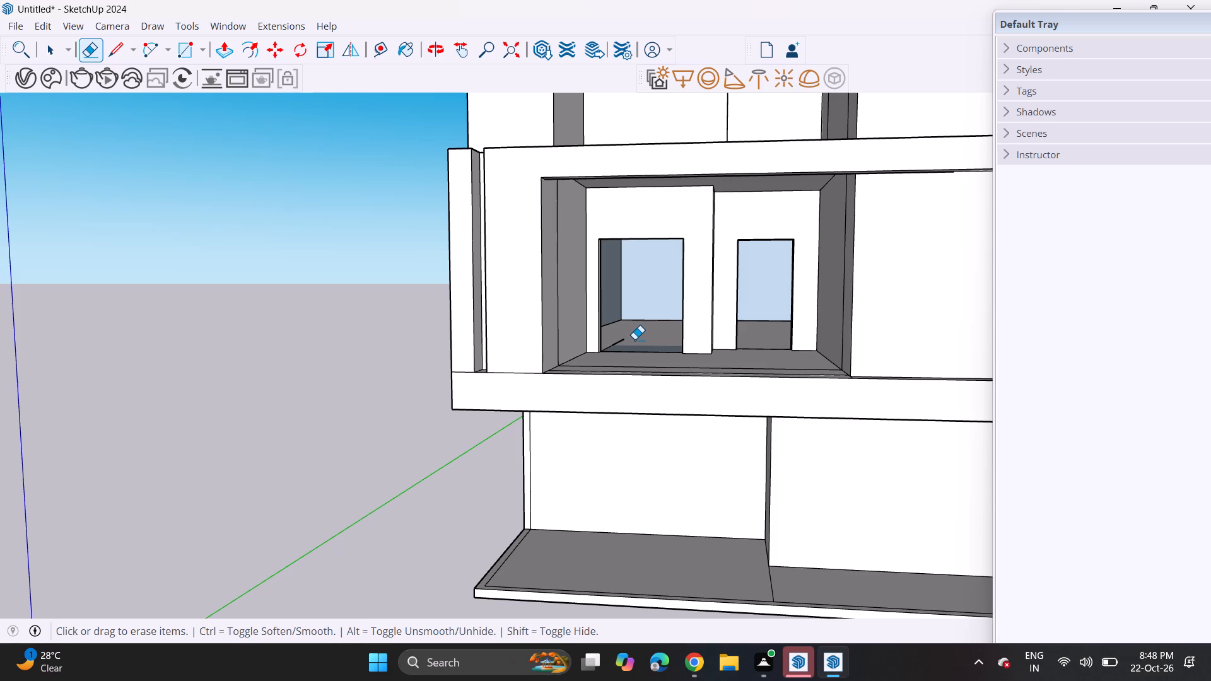
pyautogui.click(621, 340)
pyautogui.moveTo(641, 334); pyautogui.dragTo(704, 402, button='middle')
pyautogui.scroll(5, 695, 337)
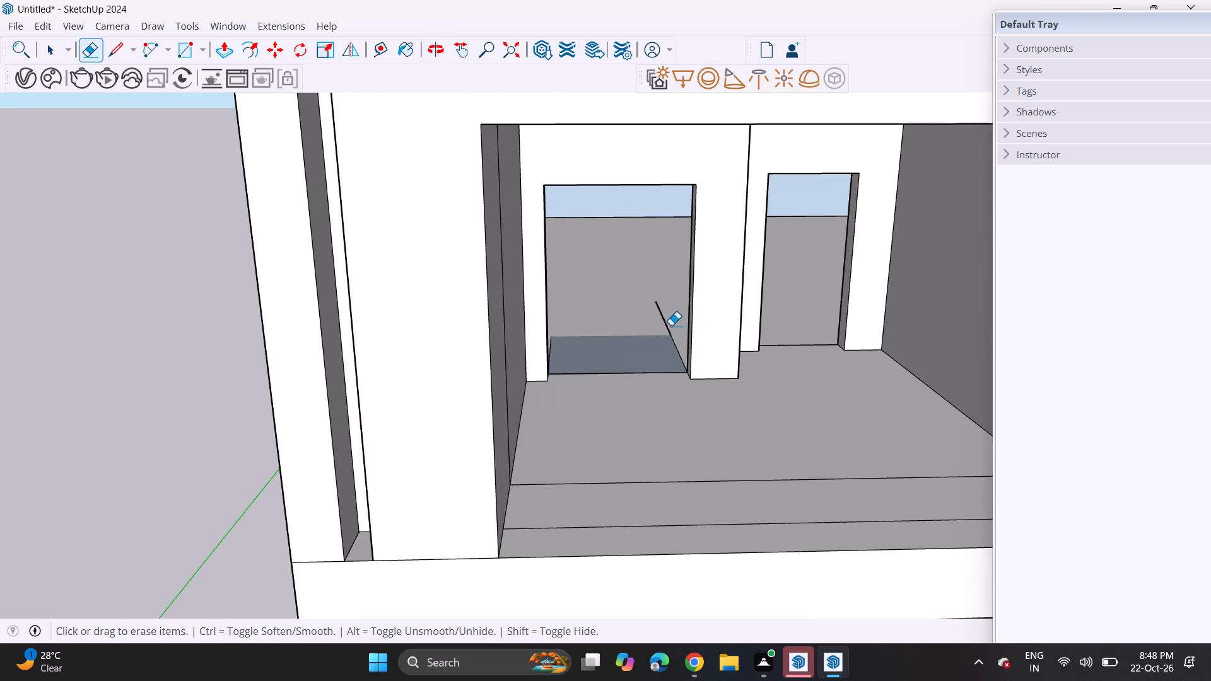
pyautogui.click(668, 323)
pyautogui.click(674, 342)
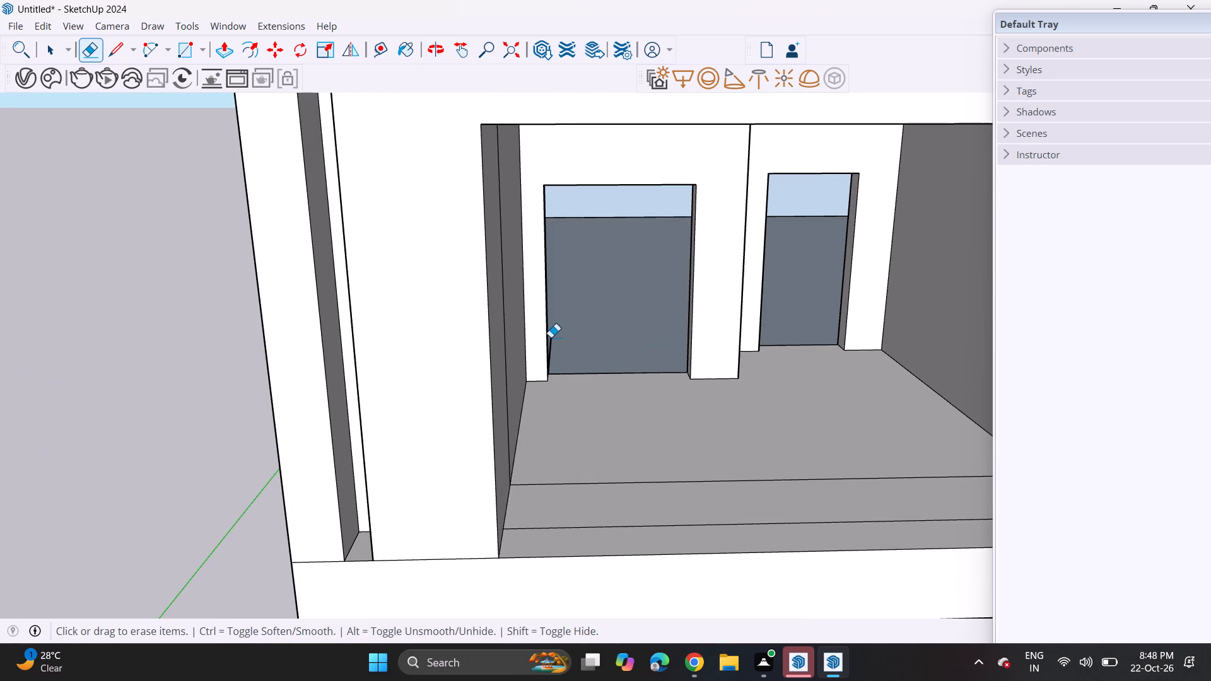
pyautogui.click(551, 337)
# Draw a wide door rectangle and a narrower one on the two back walls of the second-floor recess, starting at the floor.
pyautogui.scroll(-6, 587, 330)
pyautogui.moveTo(601, 347); pyautogui.dragTo(574, 222, button='middle')
pyautogui.scroll(1, 583, 223)
pyautogui.scroll(-4, 585, 230)
pyautogui.keyDown('shift'); pyautogui.moveTo(580, 257); pyautogui.dragTo(577, 257, button='middle'); pyautogui.keyUp('shift')
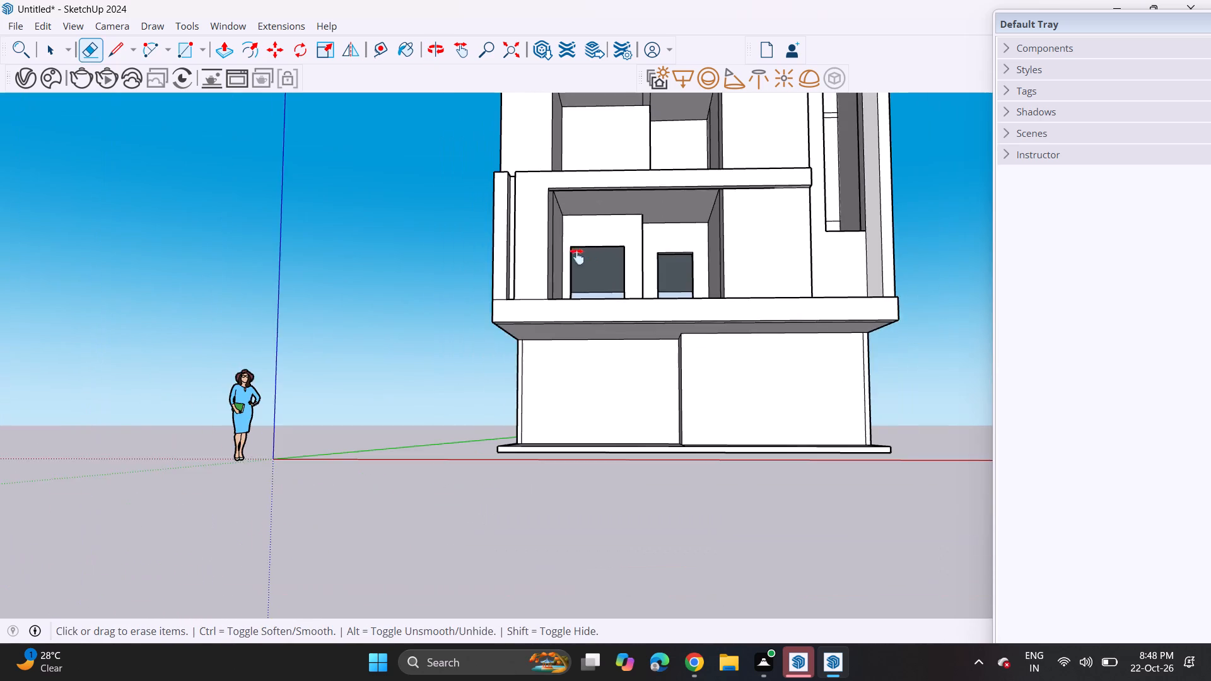
pyautogui.keyDown('shift'); pyautogui.moveTo(577, 257); pyautogui.dragTo(521, 404, button='middle'); pyautogui.keyUp('shift')
pyautogui.moveTo(538, 375); pyautogui.dragTo(565, 387, button='middle')
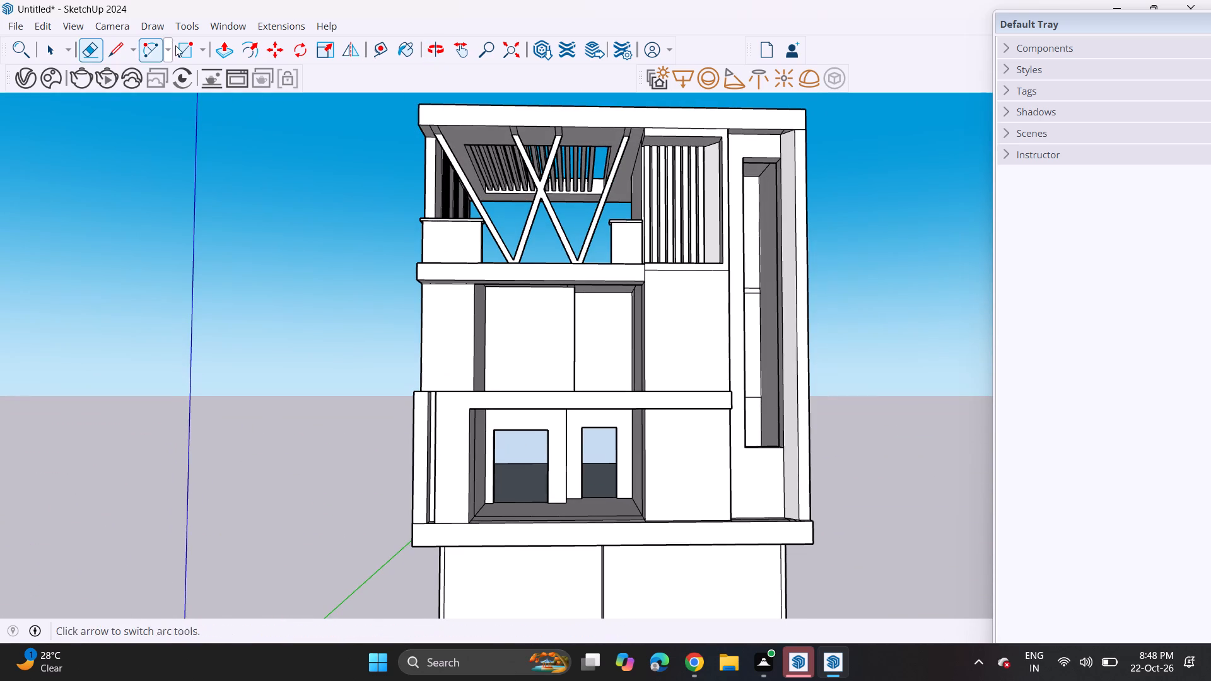
pyautogui.click(190, 49)
pyautogui.moveTo(402, 300); pyautogui.dragTo(417, 319, button='middle')
pyautogui.scroll(1, 415, 315)
pyautogui.scroll(3, 498, 378)
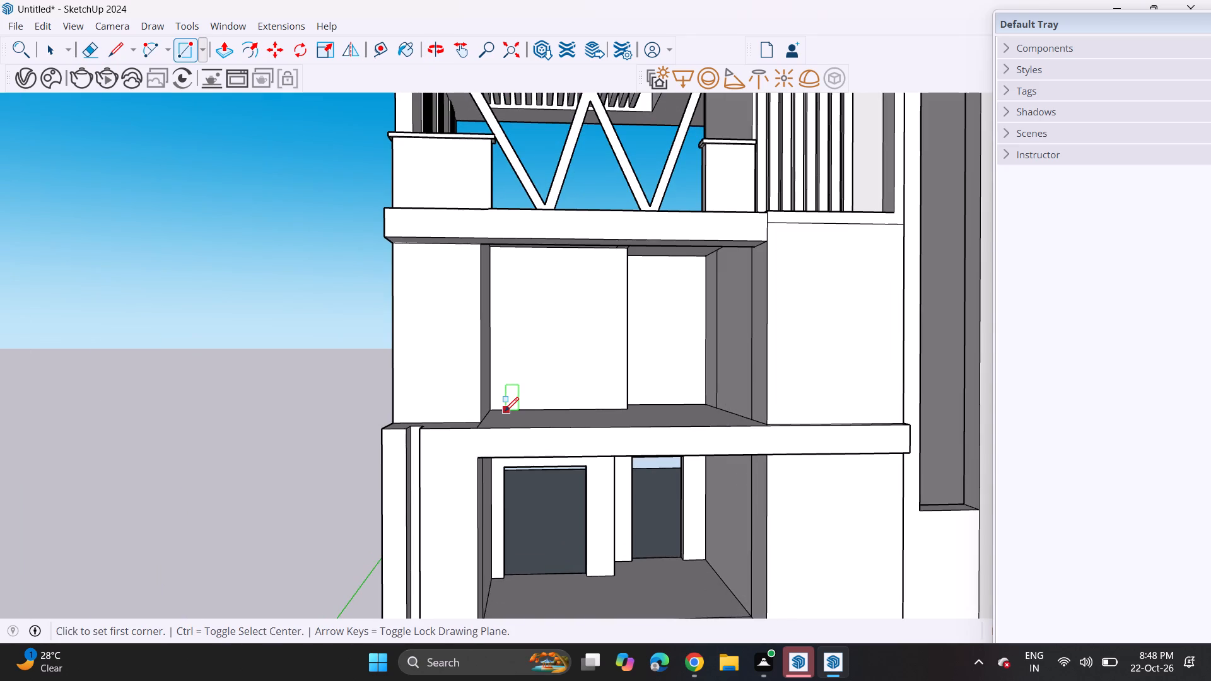
pyautogui.click(505, 412)
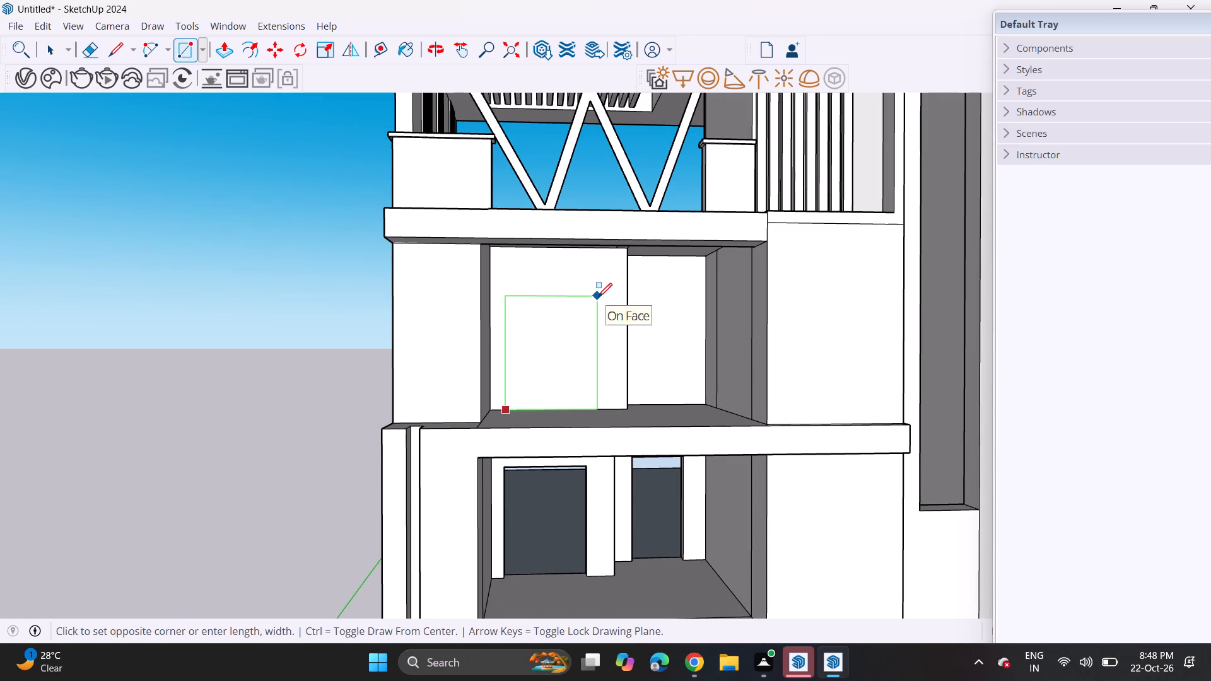
pyautogui.click(598, 297)
pyautogui.click(639, 404)
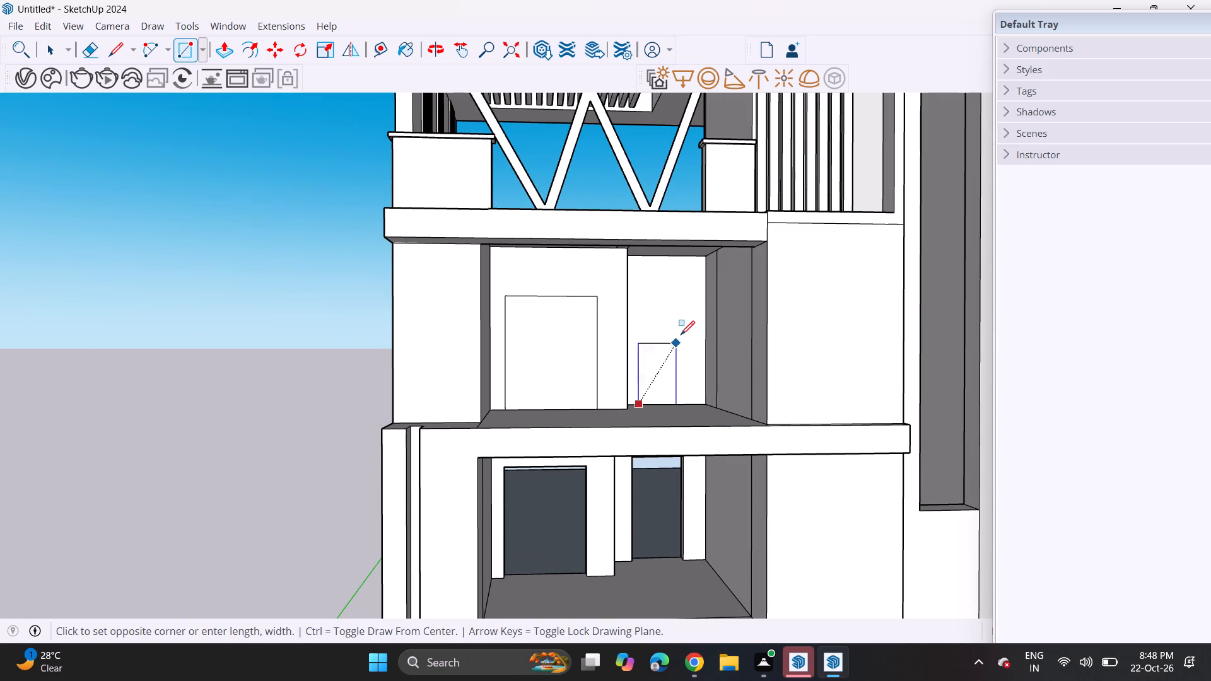
pyautogui.click(690, 300)
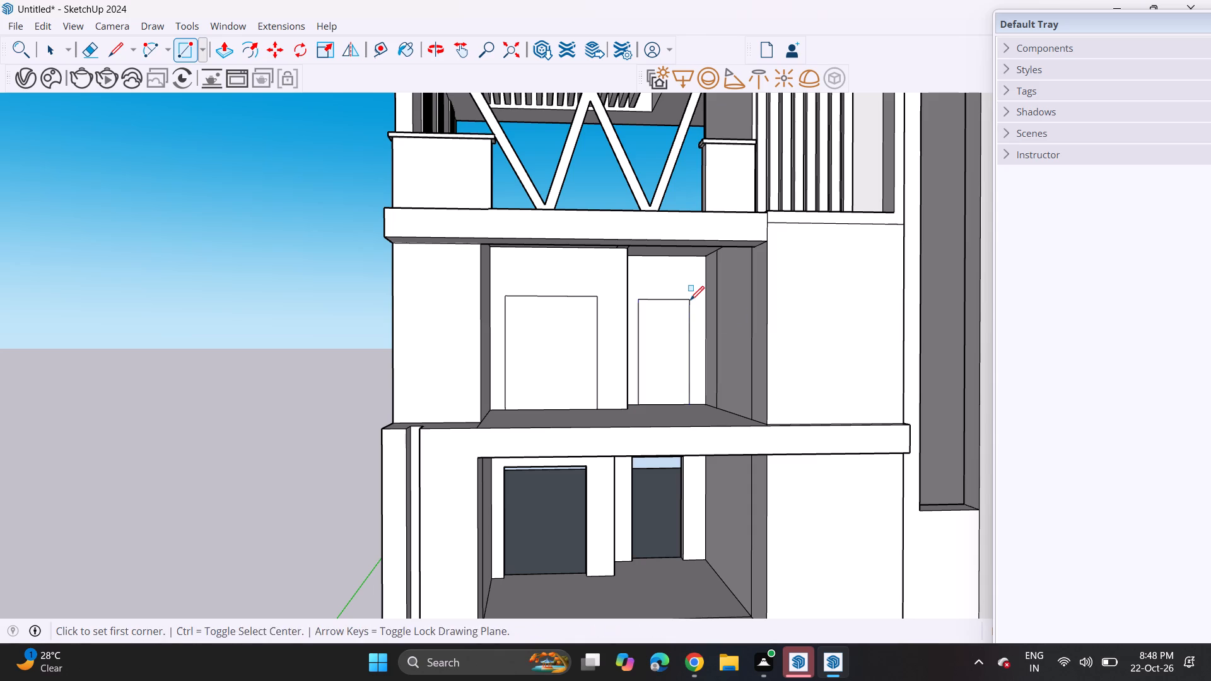
# Push both door rectangles in the second-floor recess inward by the same depth with Push/Pull to form doorways.
pyautogui.moveTo(676, 288); pyautogui.dragTo(626, 325, button='middle')
pyautogui.click(227, 52)
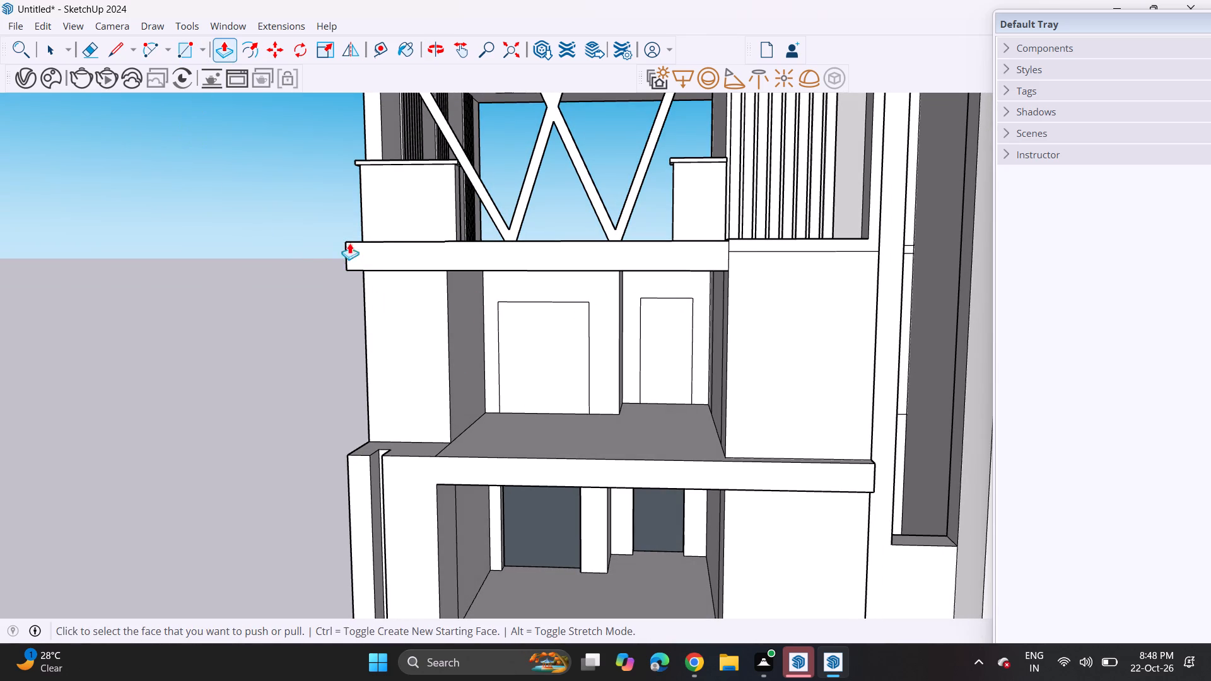
pyautogui.click(531, 388)
pyautogui.click(541, 360)
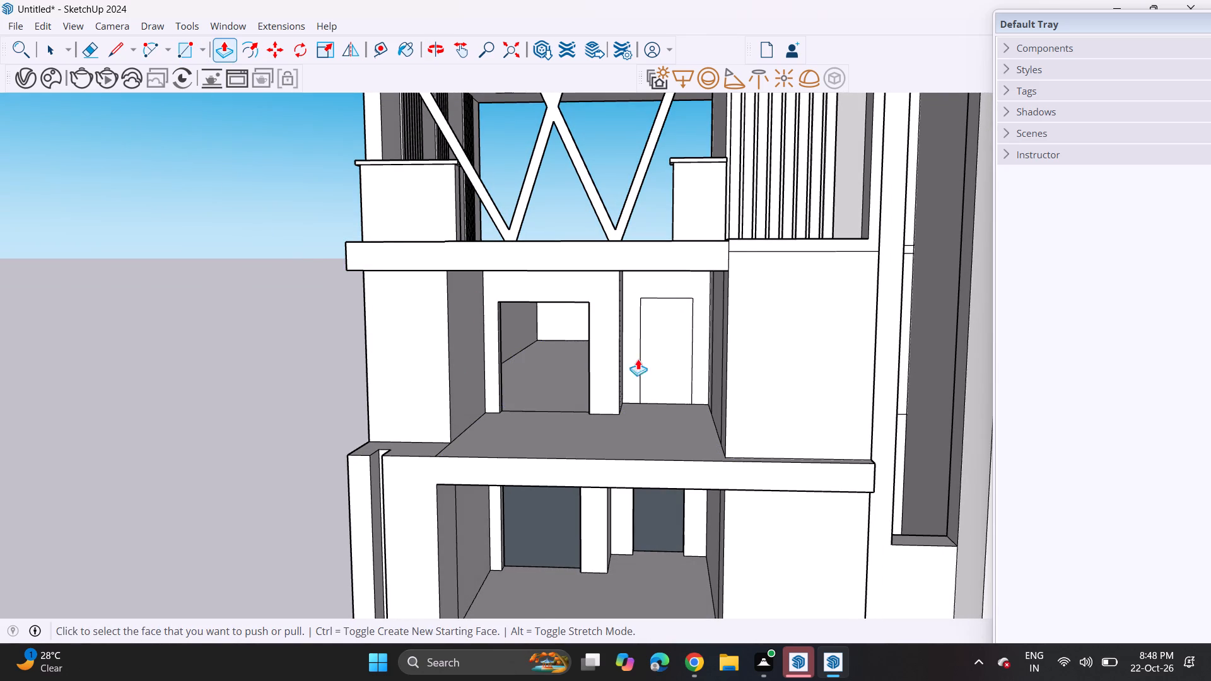
pyautogui.doubleClick(672, 358)
# Draw an upright door rectangle from the floor line on the ground-floor front wall section beneath the recesses.
pyautogui.scroll(-5, 645, 419)
pyautogui.moveTo(654, 483); pyautogui.dragTo(656, 439, button='middle')
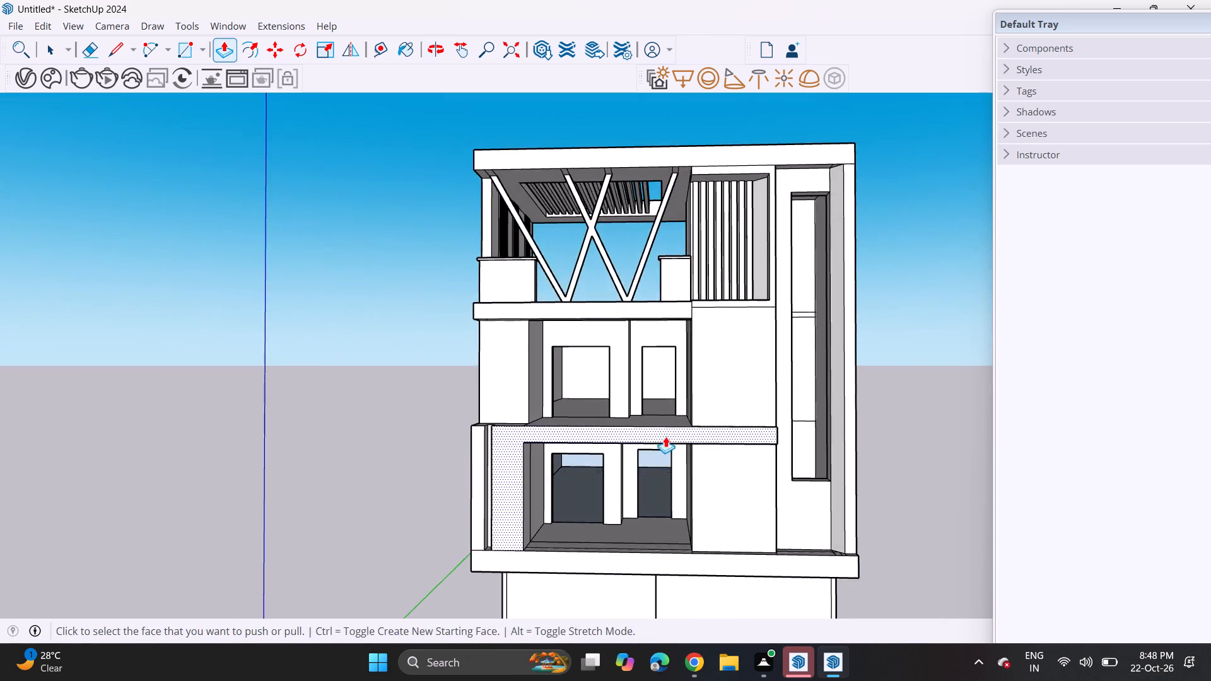
pyautogui.scroll(-4, 653, 426)
pyautogui.keyDown('shift'); pyautogui.moveTo(635, 439); pyautogui.dragTo(500, 279, button='middle'); pyautogui.keyUp('shift')
pyautogui.keyDown('shift'); pyautogui.scroll(1, 518, 305); pyautogui.keyUp('shift')
pyautogui.moveTo(524, 284); pyautogui.dragTo(573, 299, button='middle')
pyautogui.scroll(1, 573, 299)
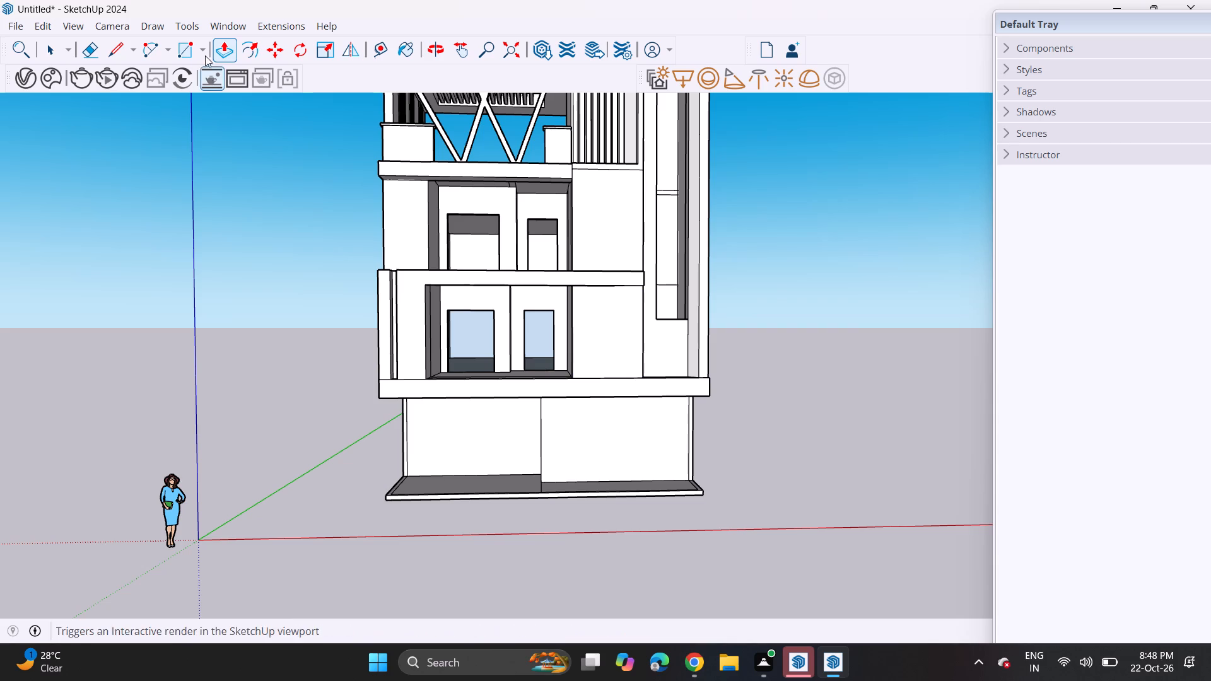
pyautogui.click(189, 52)
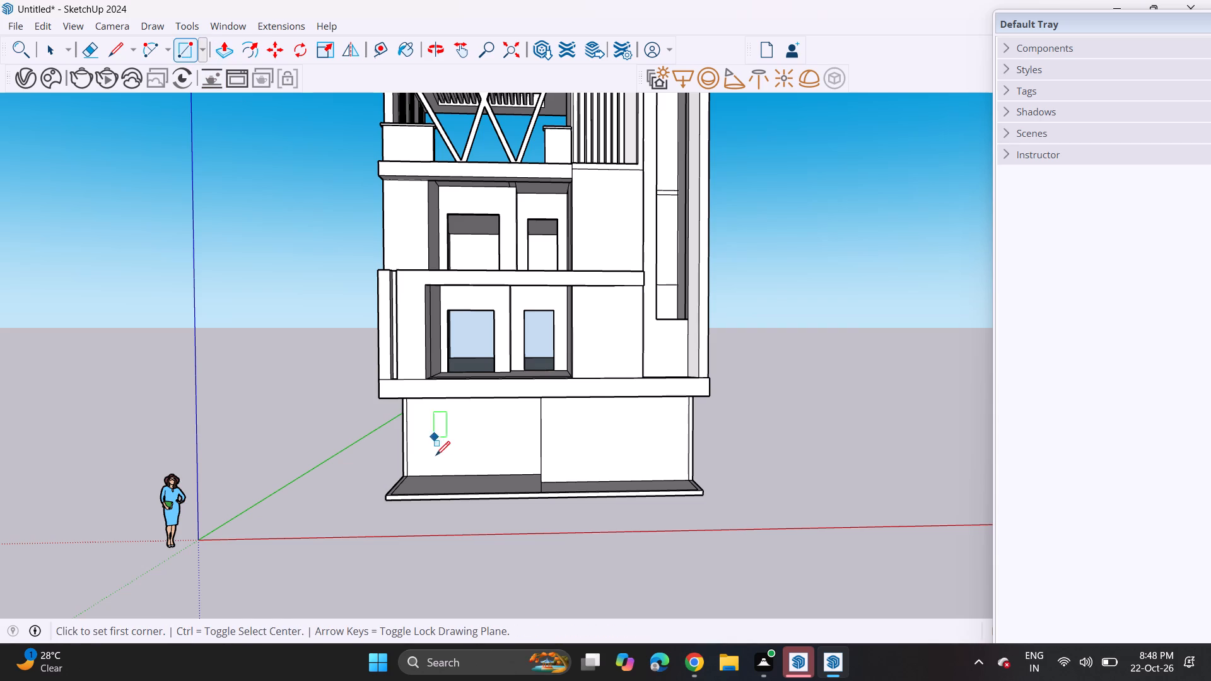
pyautogui.scroll(6, 440, 454)
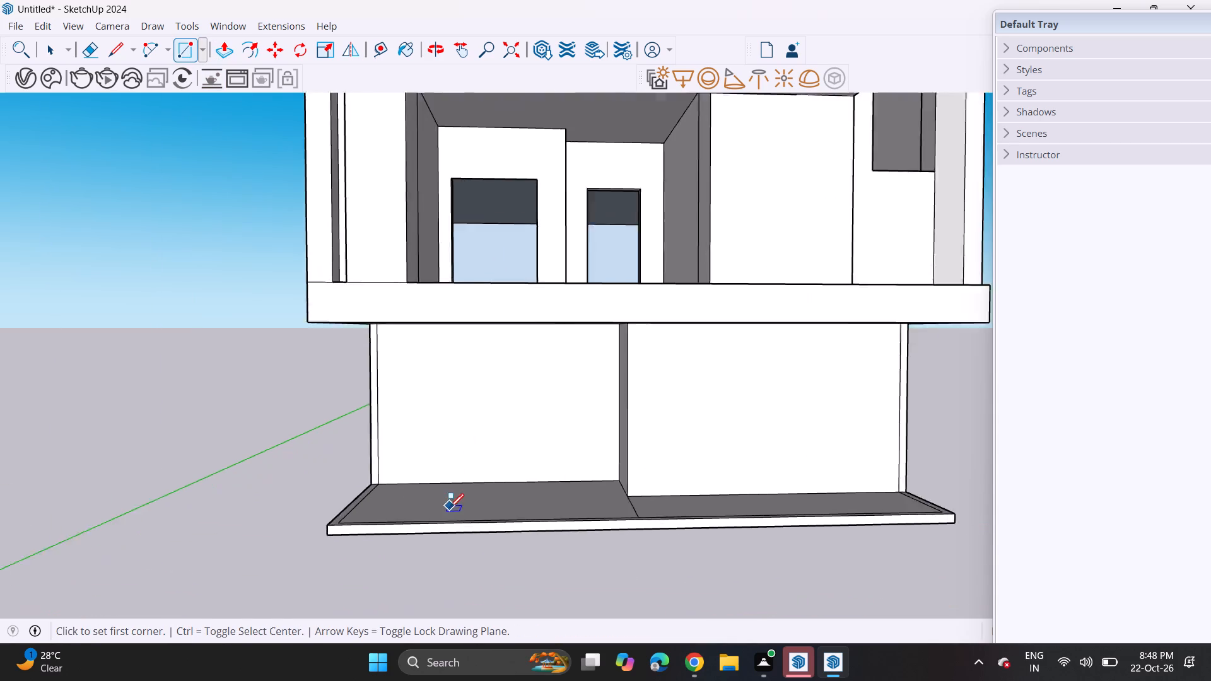
pyautogui.scroll(2, 450, 508)
pyautogui.click(433, 478)
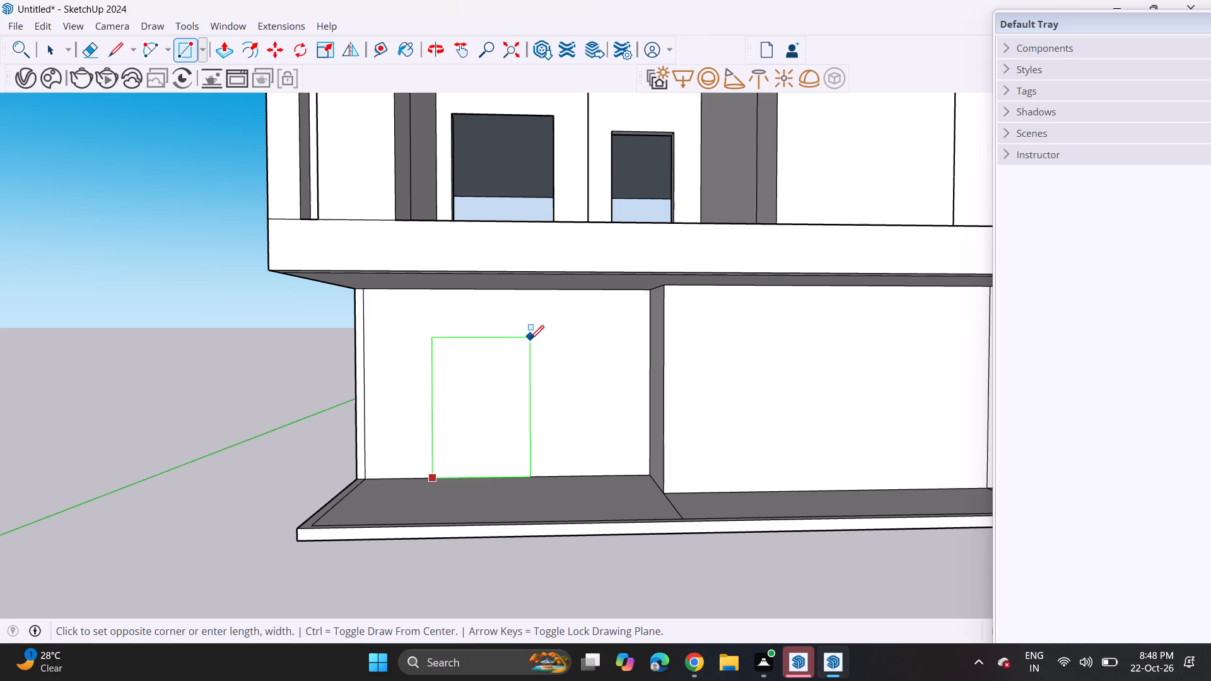
pyautogui.click(530, 339)
# Push the ground-floor door rectangle into the wall with Push/Pull to form the doorway.
pyautogui.moveTo(519, 332); pyautogui.dragTo(513, 389, button='middle')
pyautogui.click(218, 48)
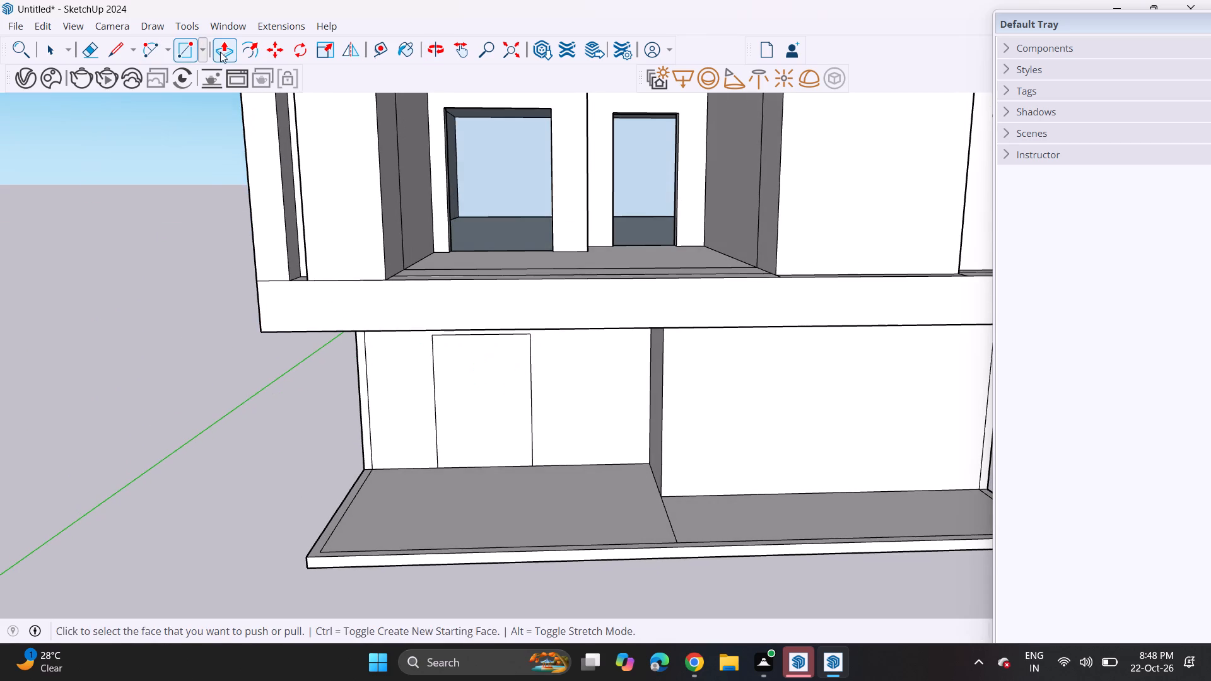
pyautogui.click(462, 457)
pyautogui.click(478, 410)
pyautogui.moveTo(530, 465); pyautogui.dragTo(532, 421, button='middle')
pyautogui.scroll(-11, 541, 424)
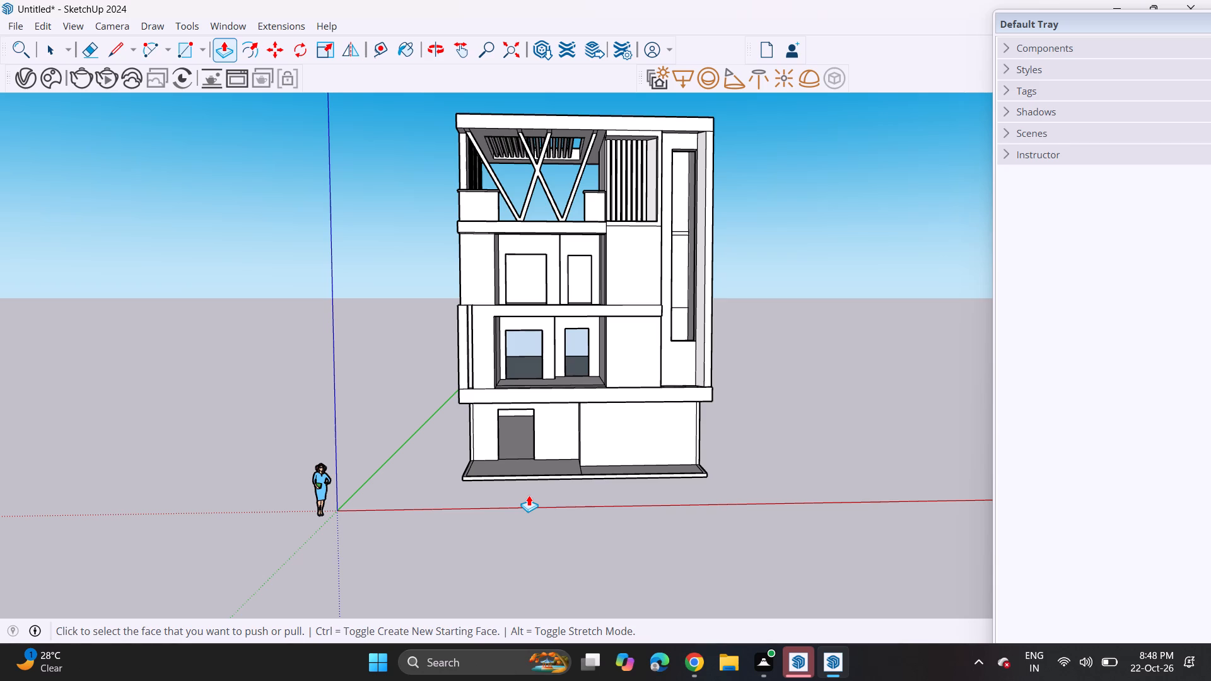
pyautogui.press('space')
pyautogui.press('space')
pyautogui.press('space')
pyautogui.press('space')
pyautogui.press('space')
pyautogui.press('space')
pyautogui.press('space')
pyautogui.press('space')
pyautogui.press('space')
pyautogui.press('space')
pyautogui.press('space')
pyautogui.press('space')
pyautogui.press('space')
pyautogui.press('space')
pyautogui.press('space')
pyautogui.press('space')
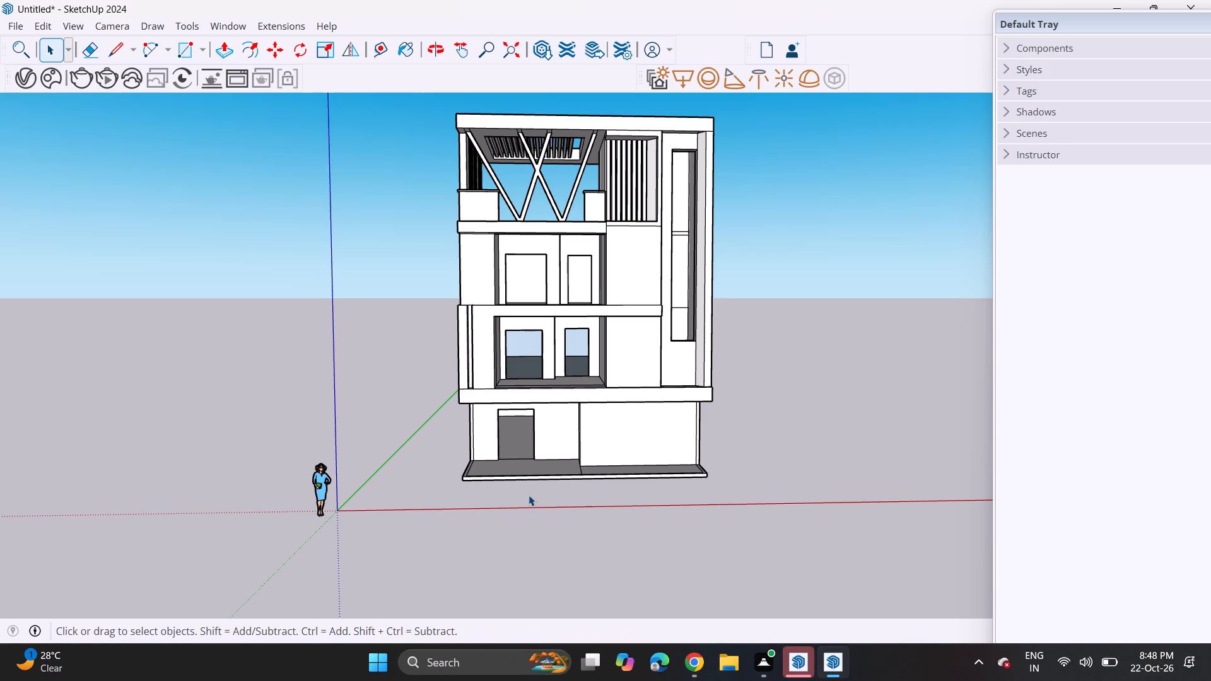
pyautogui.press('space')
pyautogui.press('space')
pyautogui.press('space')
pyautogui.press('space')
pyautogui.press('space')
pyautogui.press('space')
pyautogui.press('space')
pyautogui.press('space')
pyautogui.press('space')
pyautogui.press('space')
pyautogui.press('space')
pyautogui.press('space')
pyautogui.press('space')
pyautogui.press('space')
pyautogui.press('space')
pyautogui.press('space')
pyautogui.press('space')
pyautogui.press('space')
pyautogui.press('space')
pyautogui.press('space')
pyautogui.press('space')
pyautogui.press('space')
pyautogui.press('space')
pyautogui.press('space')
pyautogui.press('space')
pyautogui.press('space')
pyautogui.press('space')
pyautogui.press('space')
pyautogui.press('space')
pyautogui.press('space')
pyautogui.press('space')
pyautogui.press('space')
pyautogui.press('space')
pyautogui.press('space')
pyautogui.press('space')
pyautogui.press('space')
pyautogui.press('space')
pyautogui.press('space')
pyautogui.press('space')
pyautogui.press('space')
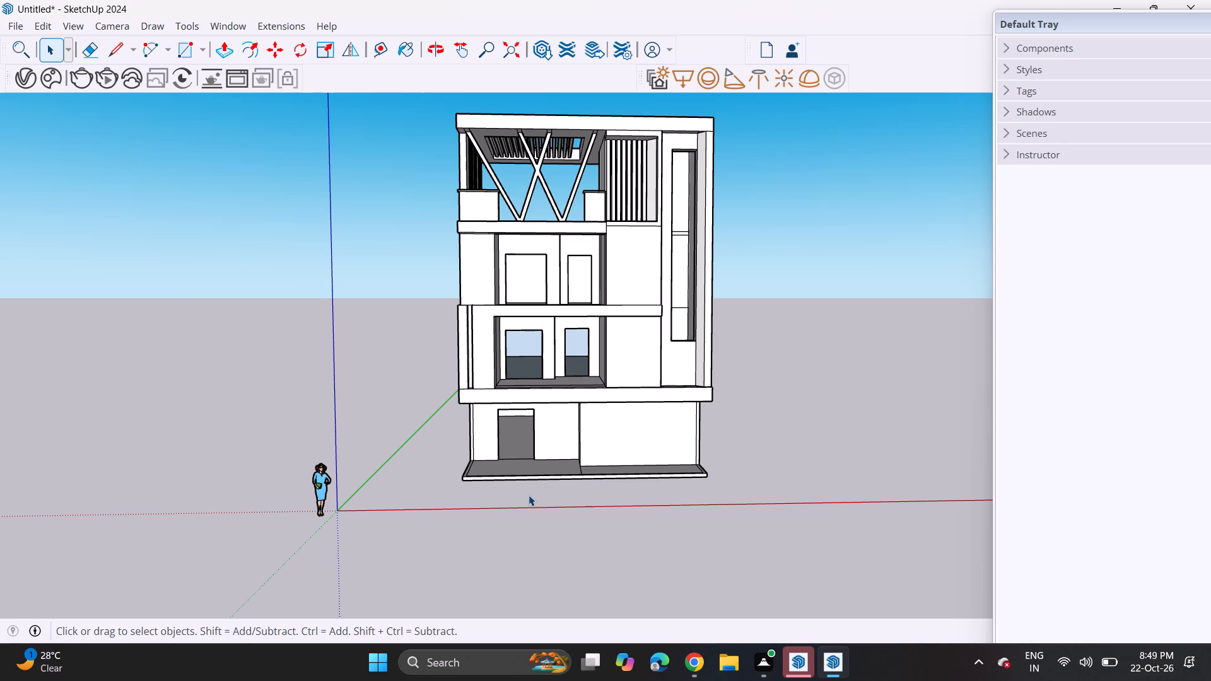
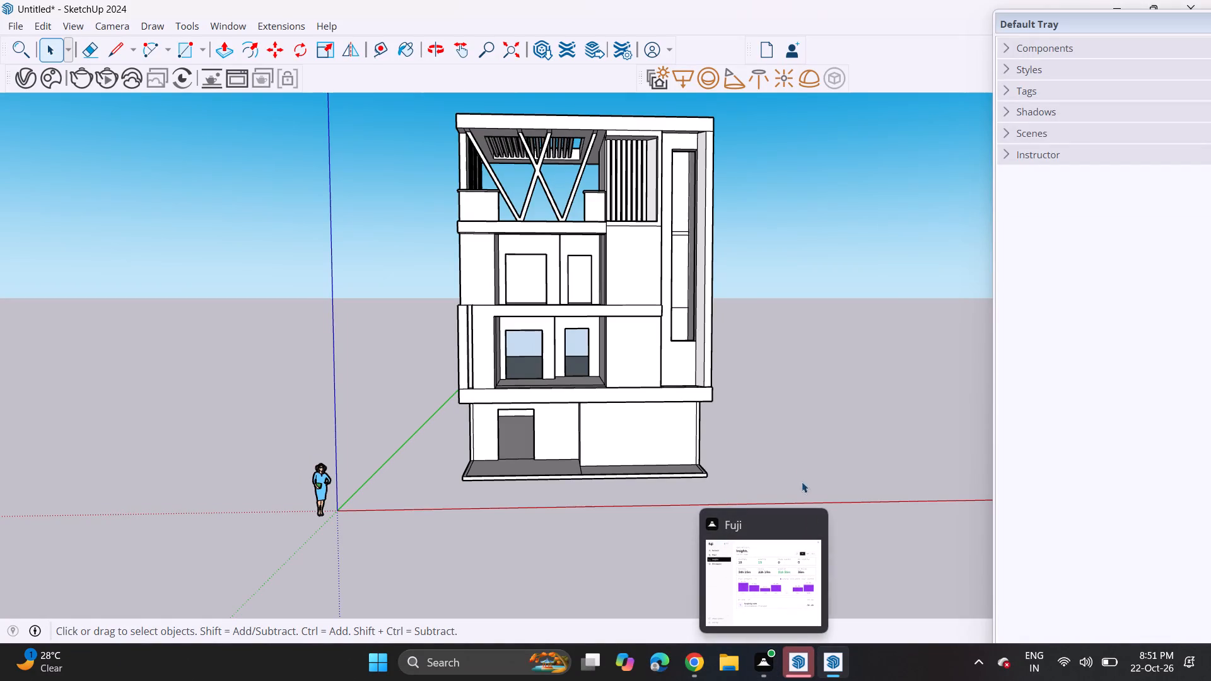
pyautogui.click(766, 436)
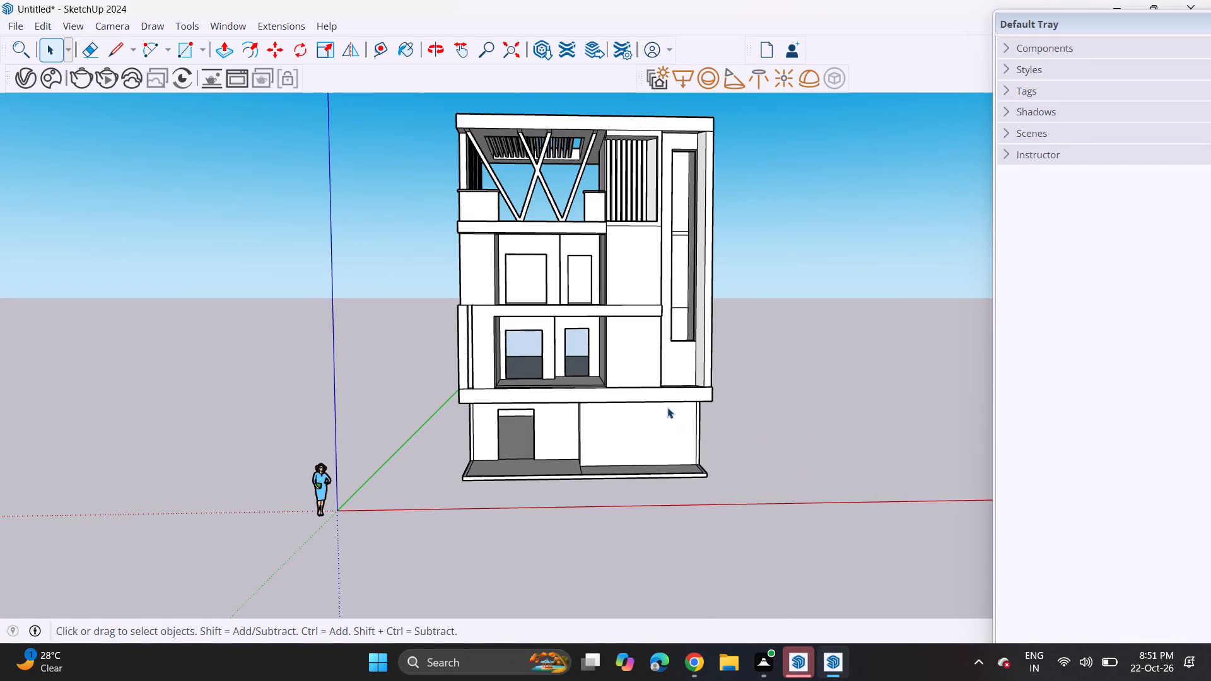
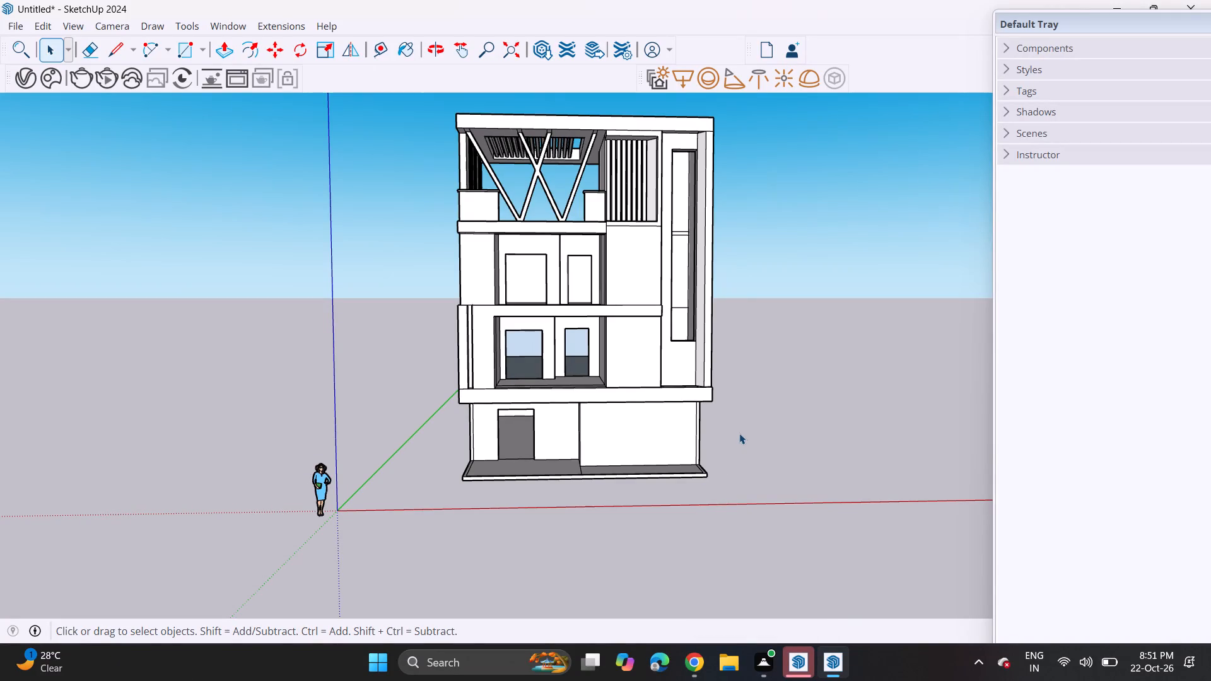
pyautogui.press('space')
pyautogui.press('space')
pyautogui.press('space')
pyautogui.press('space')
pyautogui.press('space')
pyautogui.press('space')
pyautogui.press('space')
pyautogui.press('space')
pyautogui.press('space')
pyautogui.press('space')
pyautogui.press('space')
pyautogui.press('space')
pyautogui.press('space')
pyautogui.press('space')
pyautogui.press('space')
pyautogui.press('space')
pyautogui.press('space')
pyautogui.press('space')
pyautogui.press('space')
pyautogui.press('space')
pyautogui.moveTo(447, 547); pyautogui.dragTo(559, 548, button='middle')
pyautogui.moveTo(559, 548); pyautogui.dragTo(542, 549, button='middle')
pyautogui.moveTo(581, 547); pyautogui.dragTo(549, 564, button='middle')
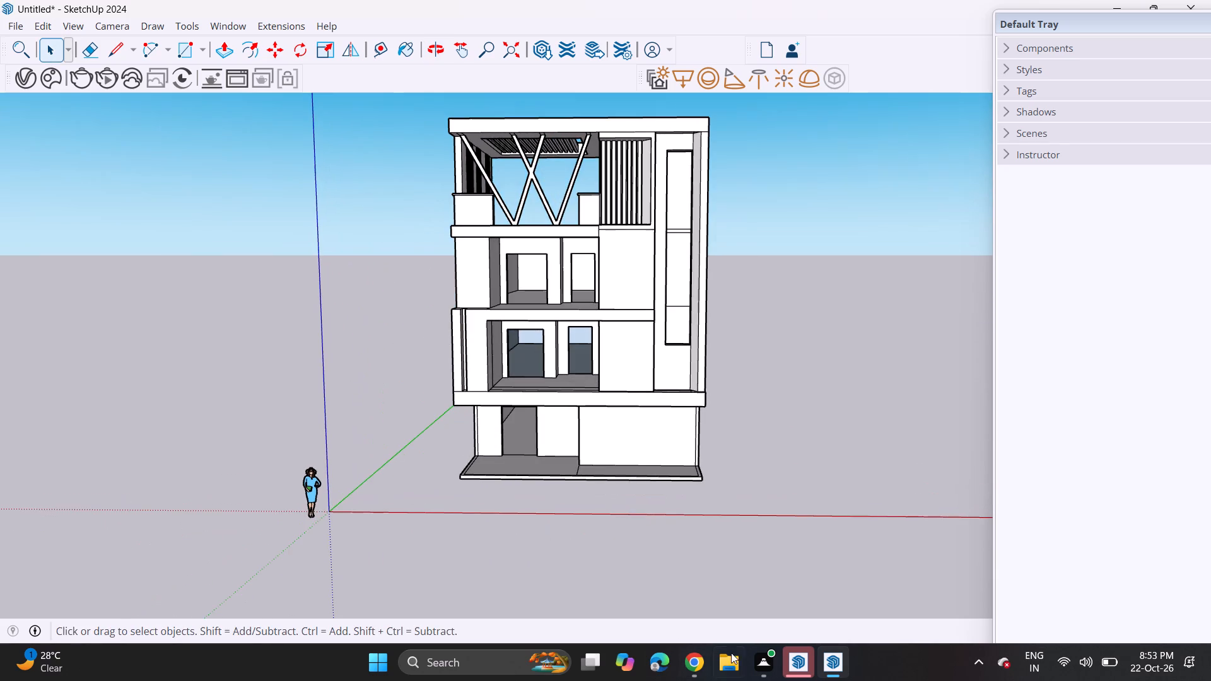
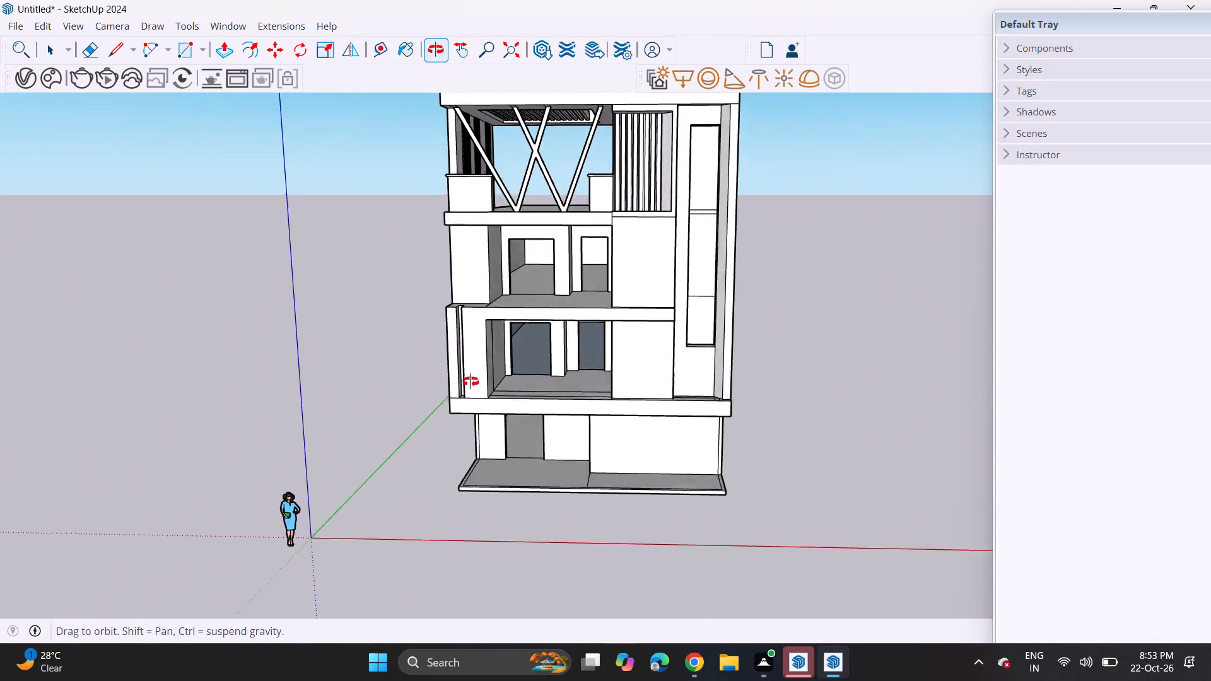
# Examine the house front and its door openings on all floors.
pyautogui.moveTo(471, 381); pyautogui.dragTo(479, 377, button='middle')
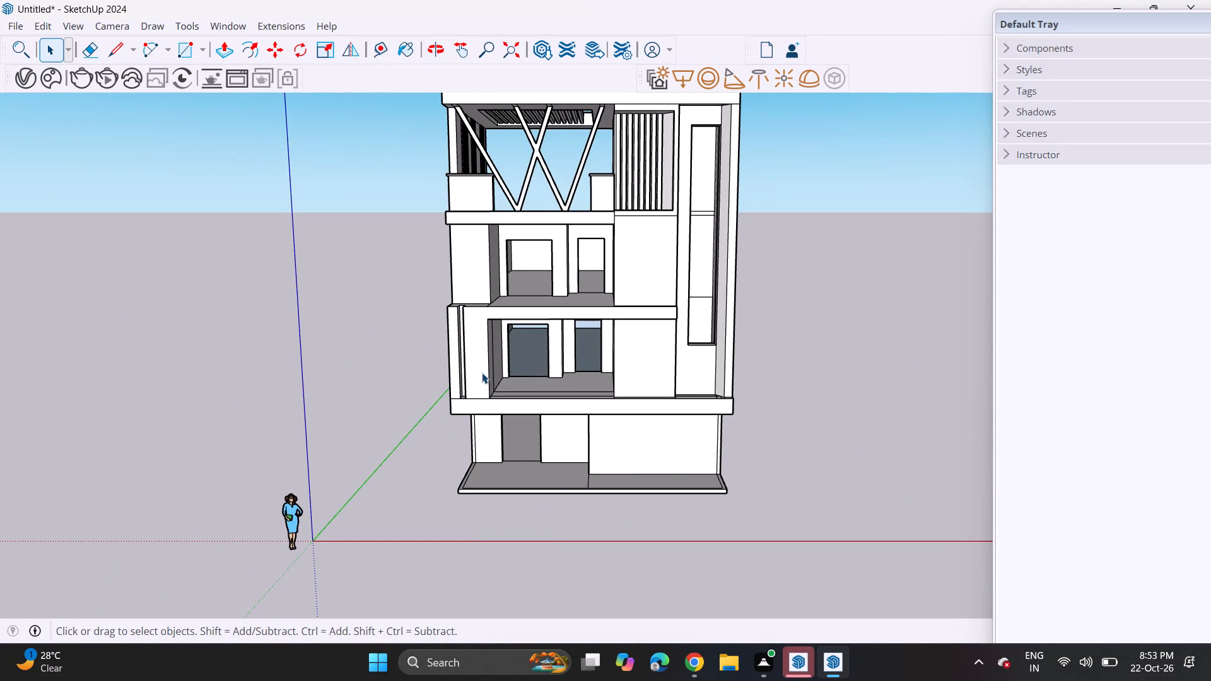
pyautogui.scroll(-4, 482, 371)
pyautogui.keyDown('shift'); pyautogui.moveTo(513, 368); pyautogui.dragTo(563, 442, button='middle'); pyautogui.keyUp('shift')
pyautogui.moveTo(561, 441); pyautogui.dragTo(558, 366, button='middle')
pyautogui.scroll(1, 561, 441)
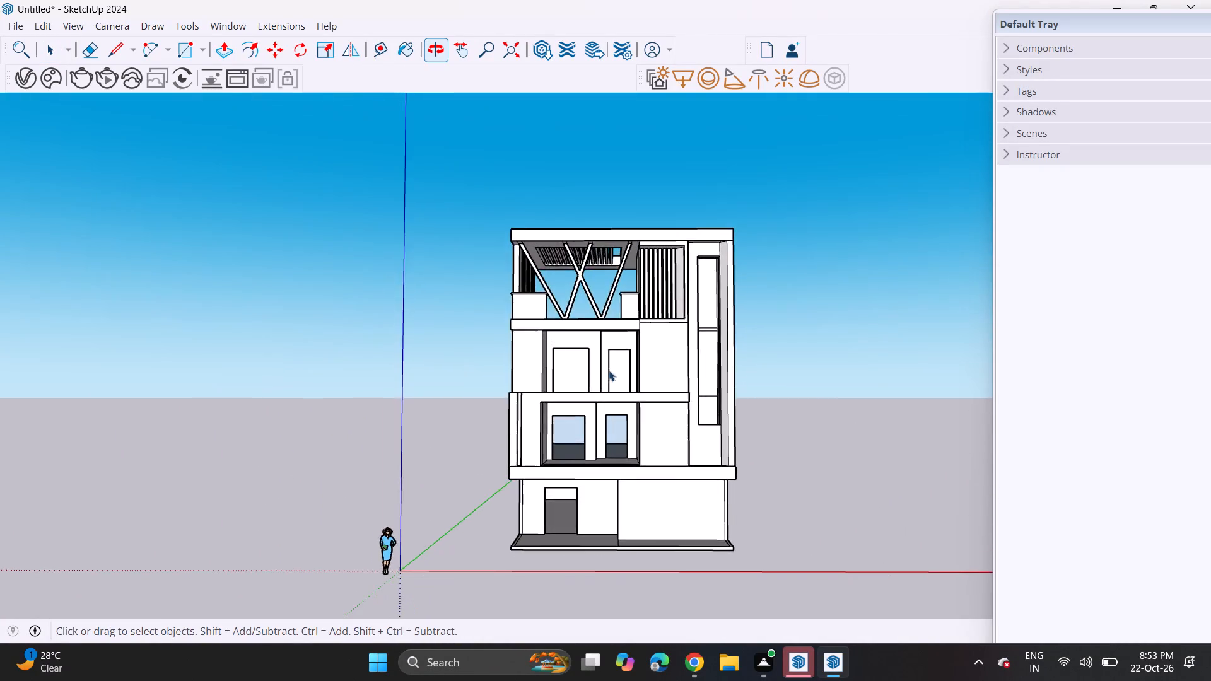
pyautogui.scroll(3, 622, 380)
pyautogui.moveTo(611, 407); pyautogui.dragTo(589, 345, button='middle')
pyautogui.keyDown('shift'); pyautogui.scroll(1, 578, 347); pyautogui.keyUp('shift')
pyautogui.scroll(-4, 562, 353)
pyautogui.moveTo(572, 369); pyautogui.dragTo(584, 383, button='middle')
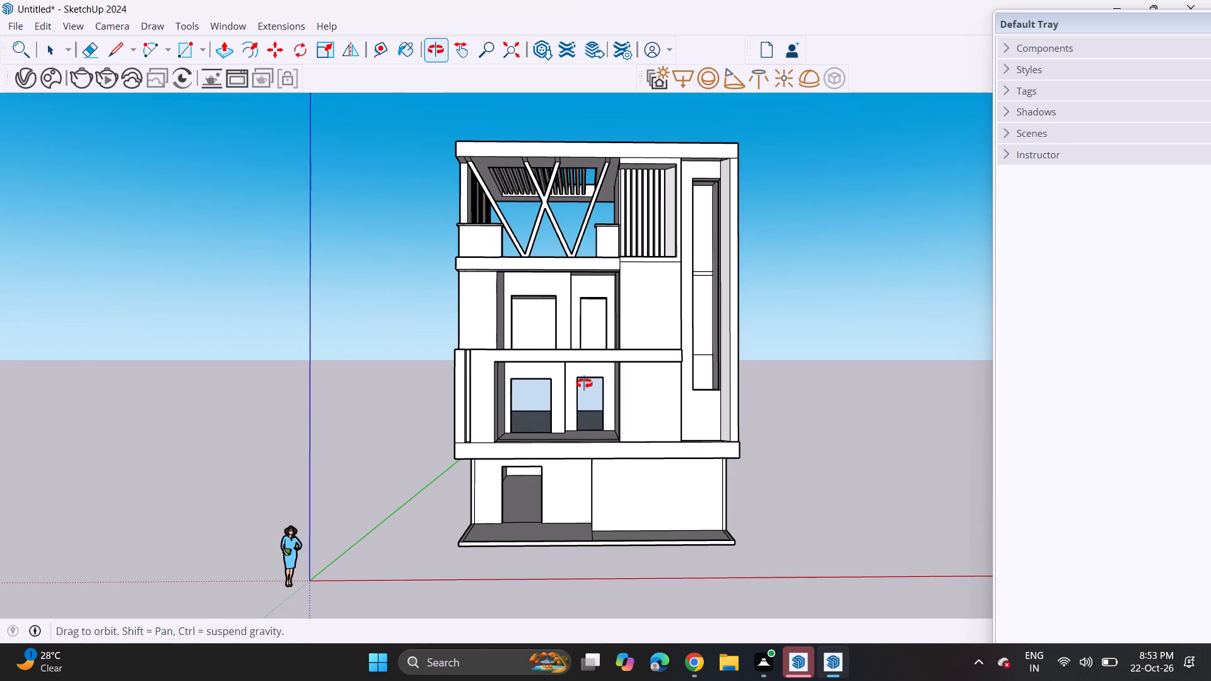
pyautogui.moveTo(584, 383); pyautogui.dragTo(583, 383, button='middle')
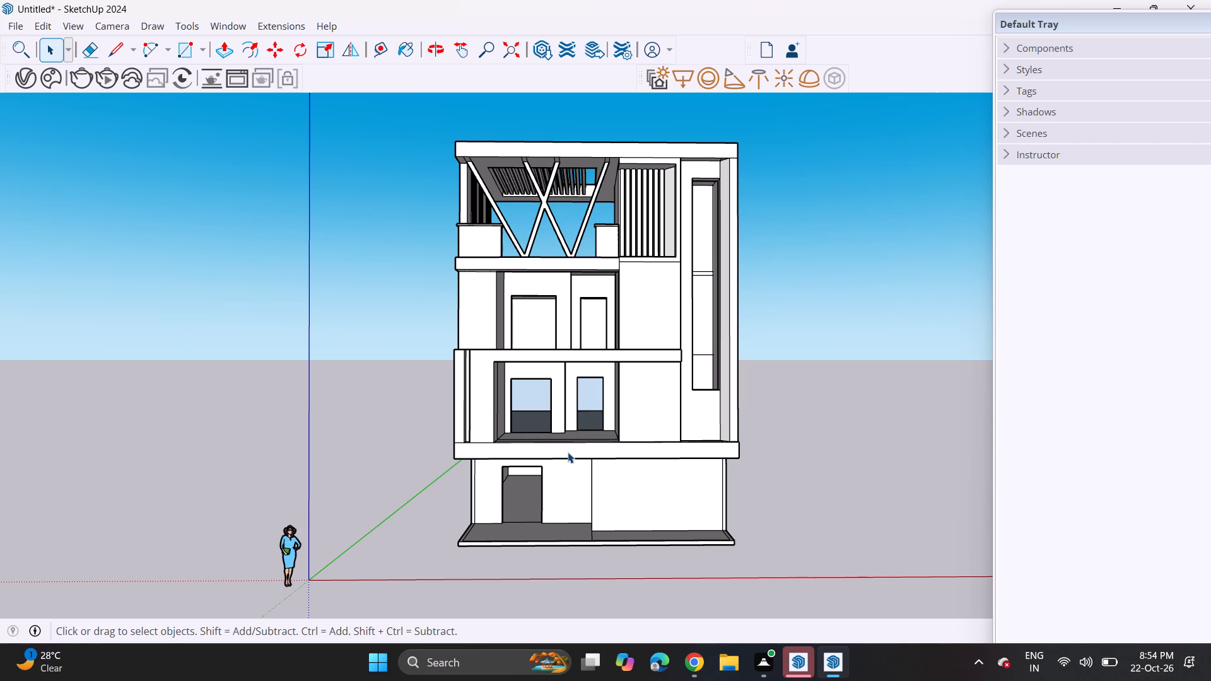
pyautogui.scroll(-3, 568, 450)
pyautogui.scroll(-3, 616, 398)
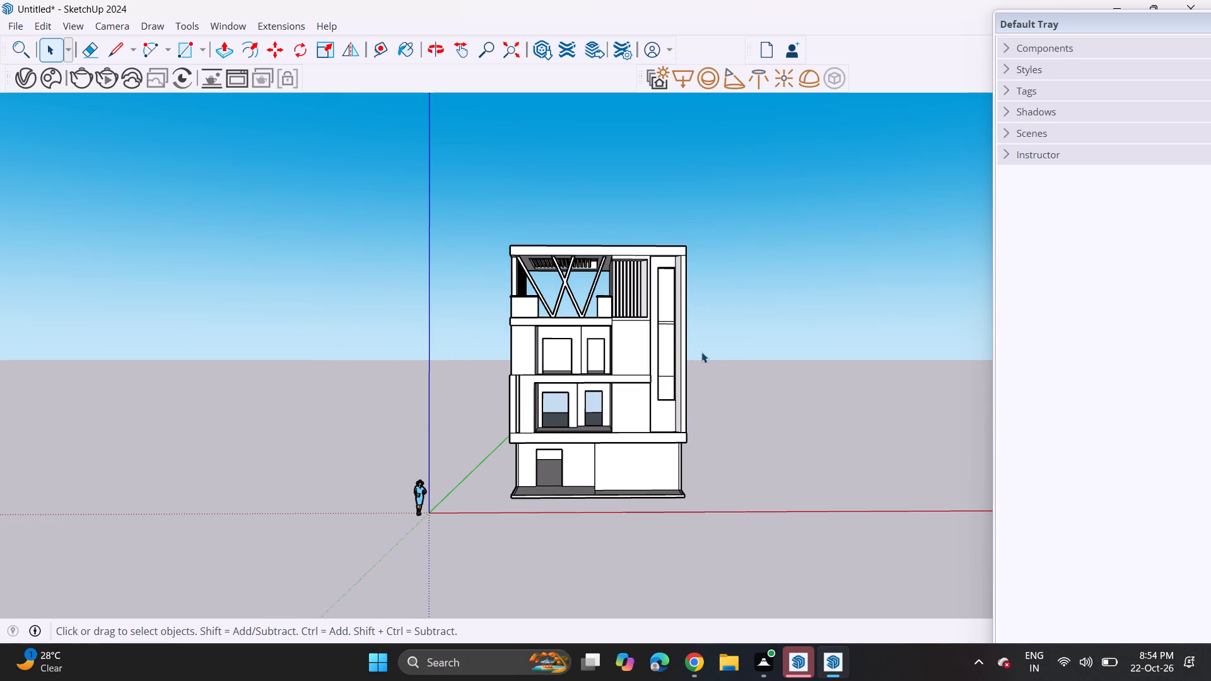
# Draw a 6-inch riser and a 1' tread on the projecting ground-floor wall, starting from its bottom corner nearest the door opening.
pyautogui.moveTo(556, 516); pyautogui.dragTo(675, 578, button='middle')
pyautogui.scroll(6, 628, 508)
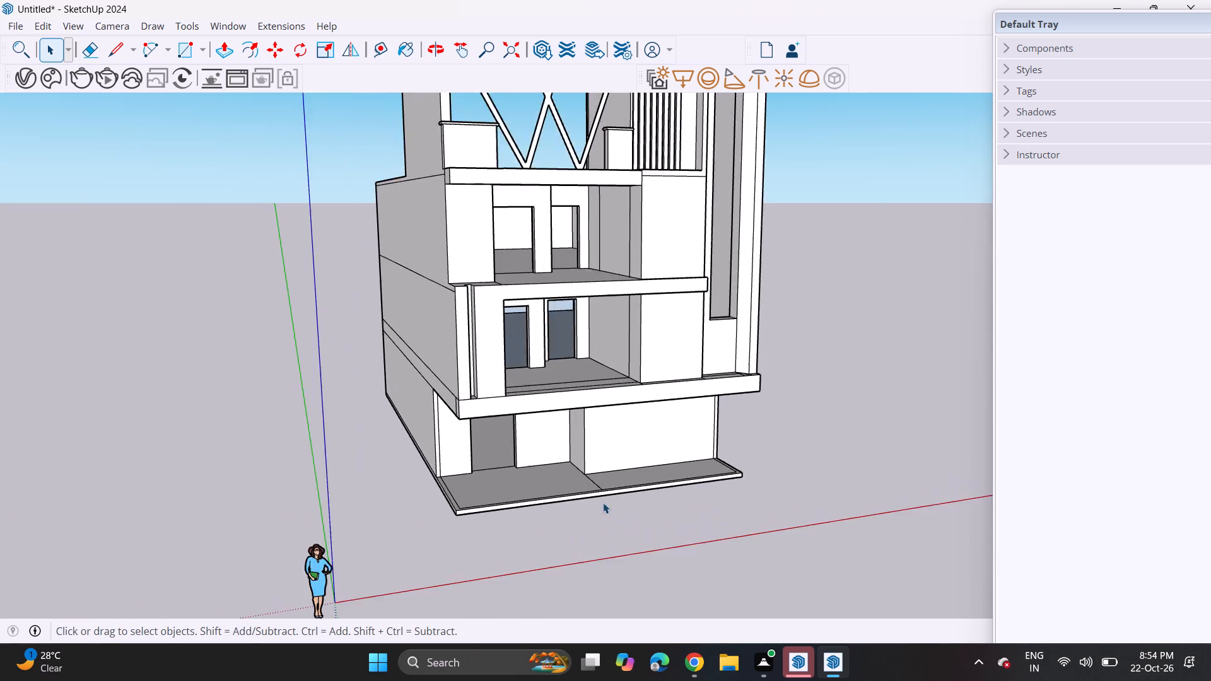
pyautogui.scroll(11, 603, 503)
pyautogui.moveTo(587, 477); pyautogui.dragTo(508, 430, button='middle')
pyautogui.scroll(1, 518, 447)
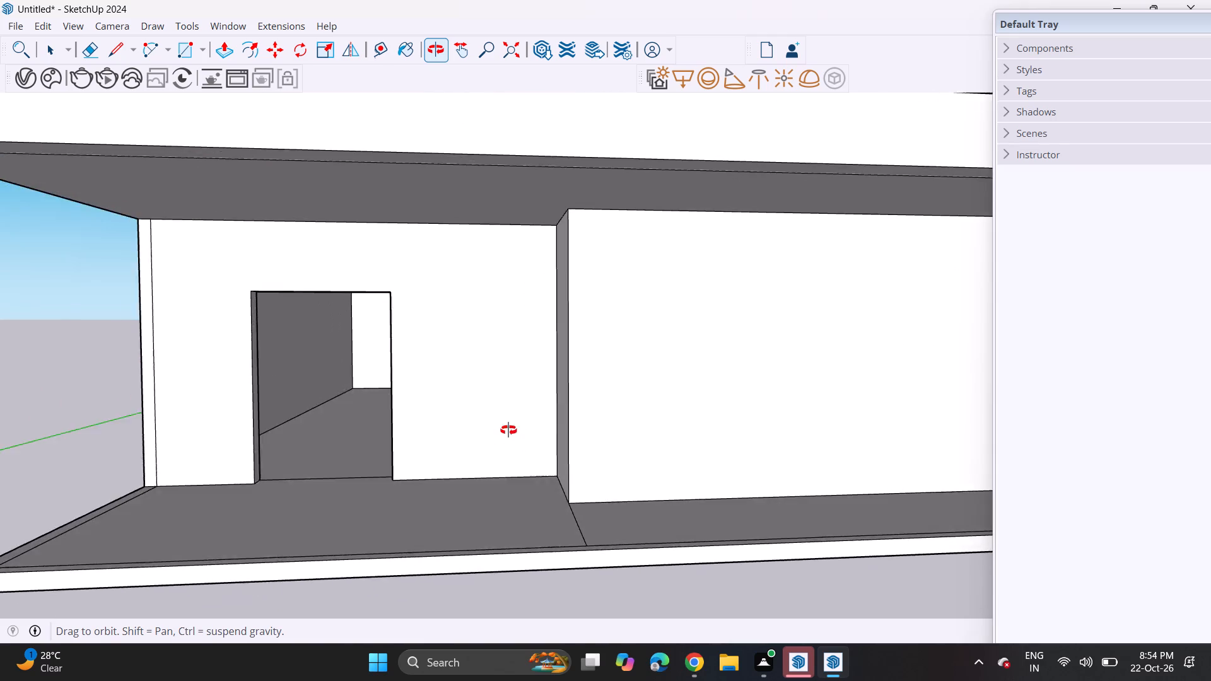
pyautogui.moveTo(508, 430); pyautogui.dragTo(460, 418, button='middle')
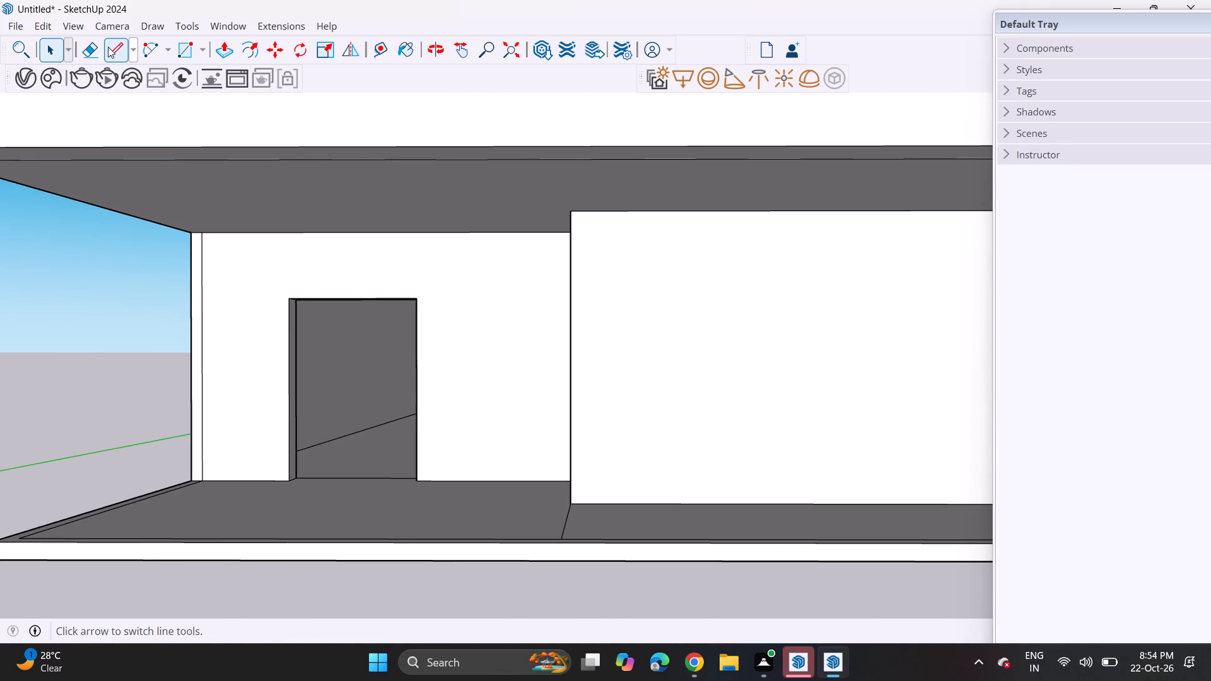
pyautogui.click(108, 47)
pyautogui.click(573, 508)
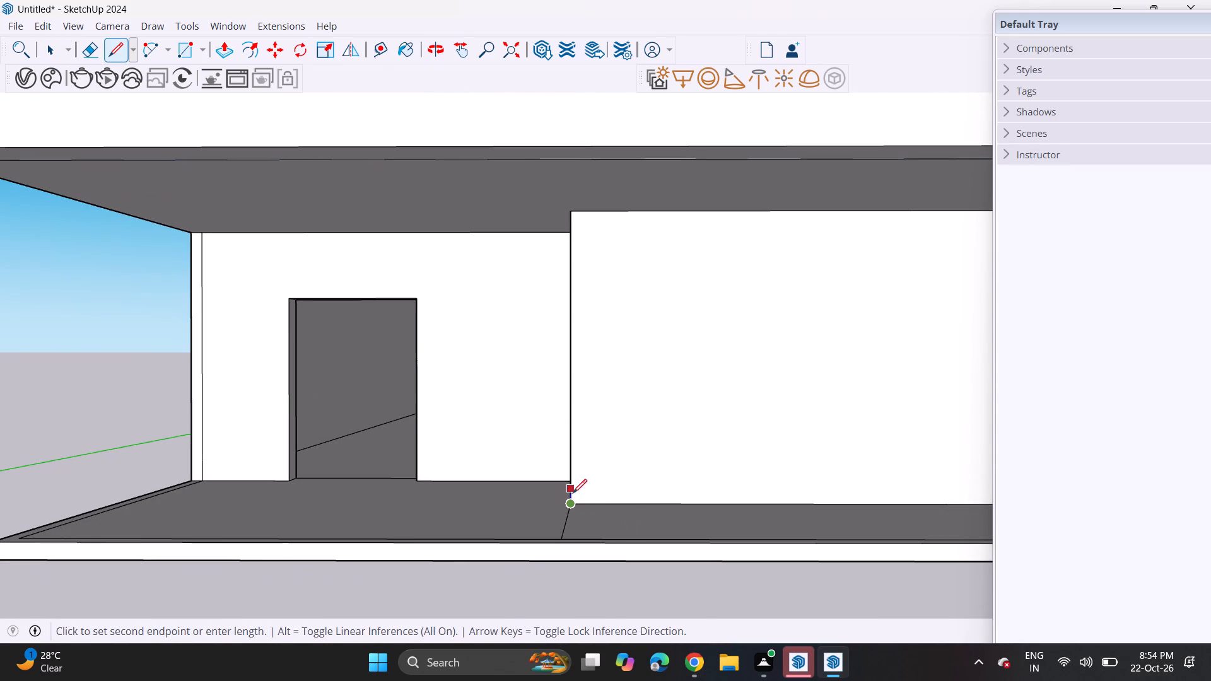
pyautogui.scroll(7, 574, 482)
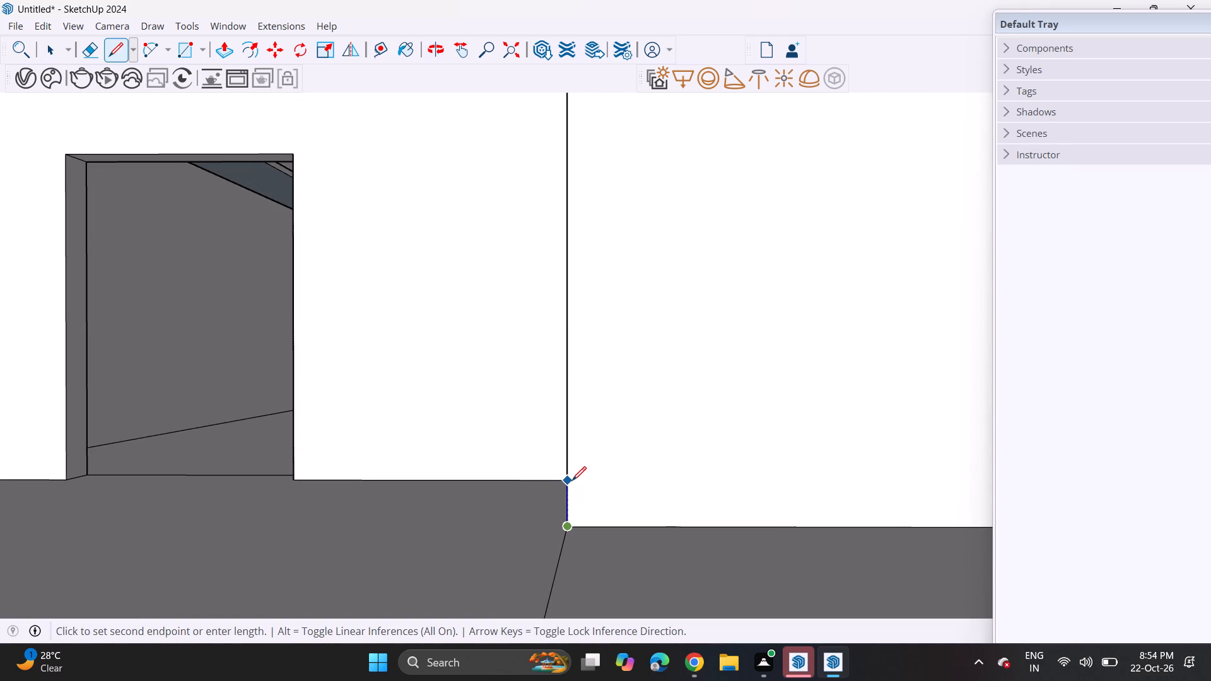
pyautogui.press('6')
pyautogui.press('Return')
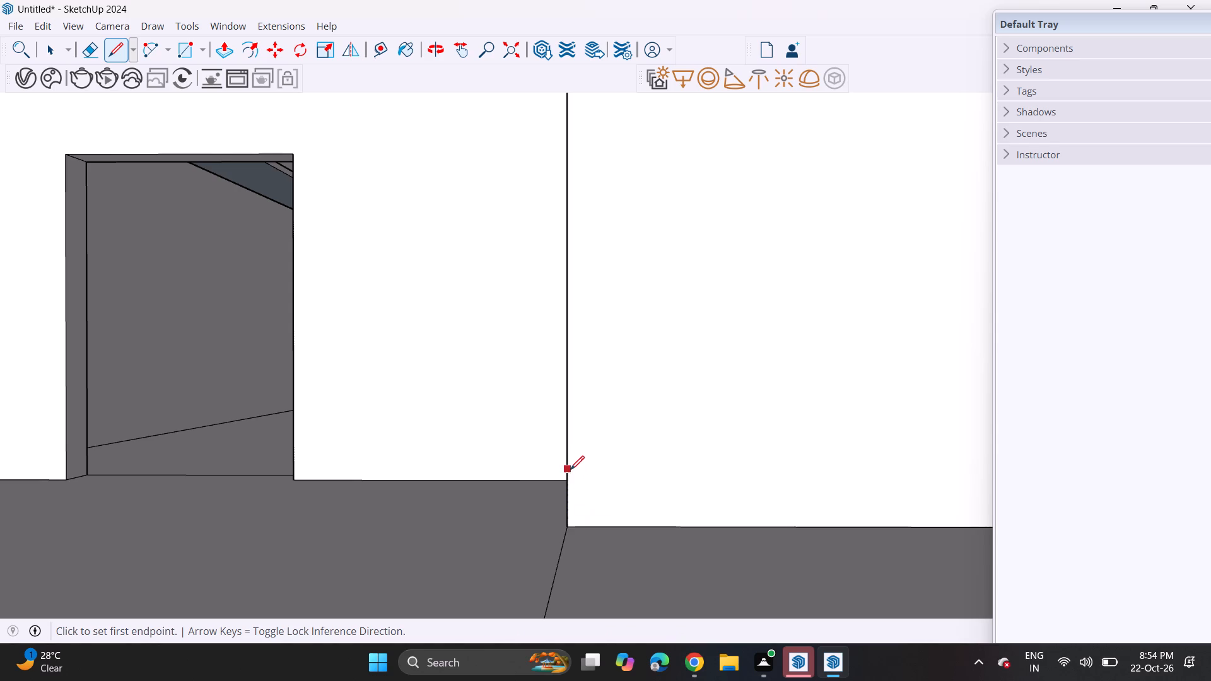
pyautogui.click(570, 498)
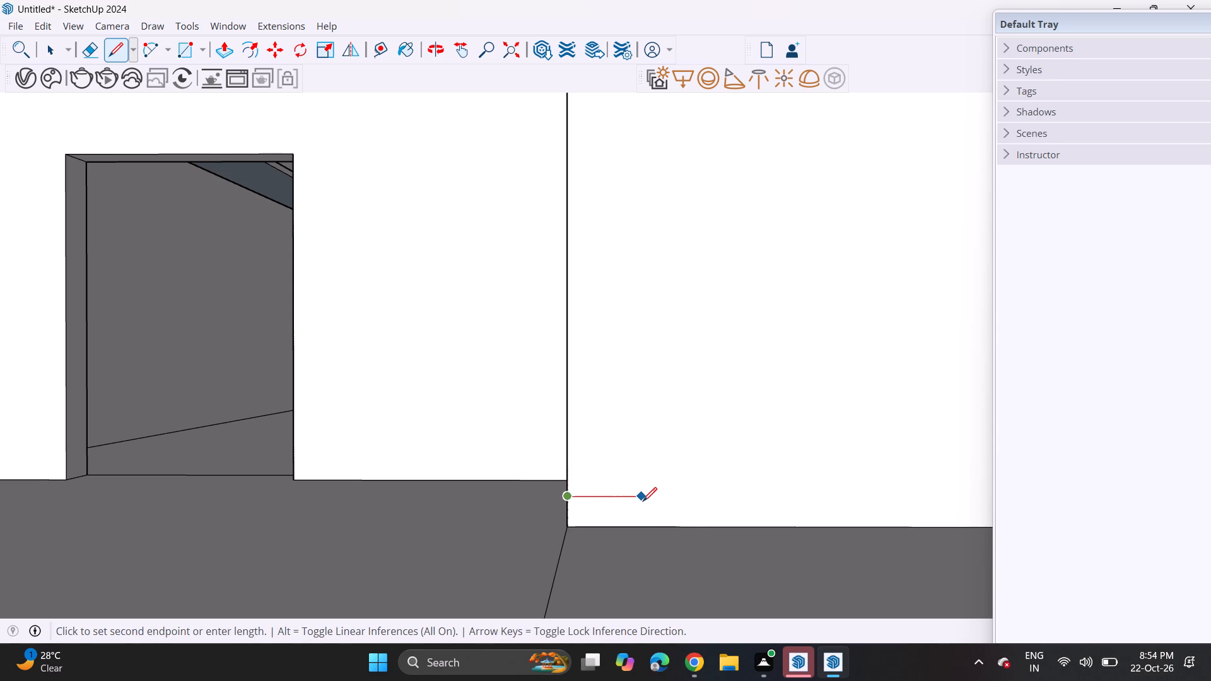
pyautogui.write("1'")
pyautogui.press('Return')
# Copy the riser-and-tread pair end to end five times up the wall to form a six-step stair profile.
pyautogui.press('space')
pyautogui.click(568, 515)
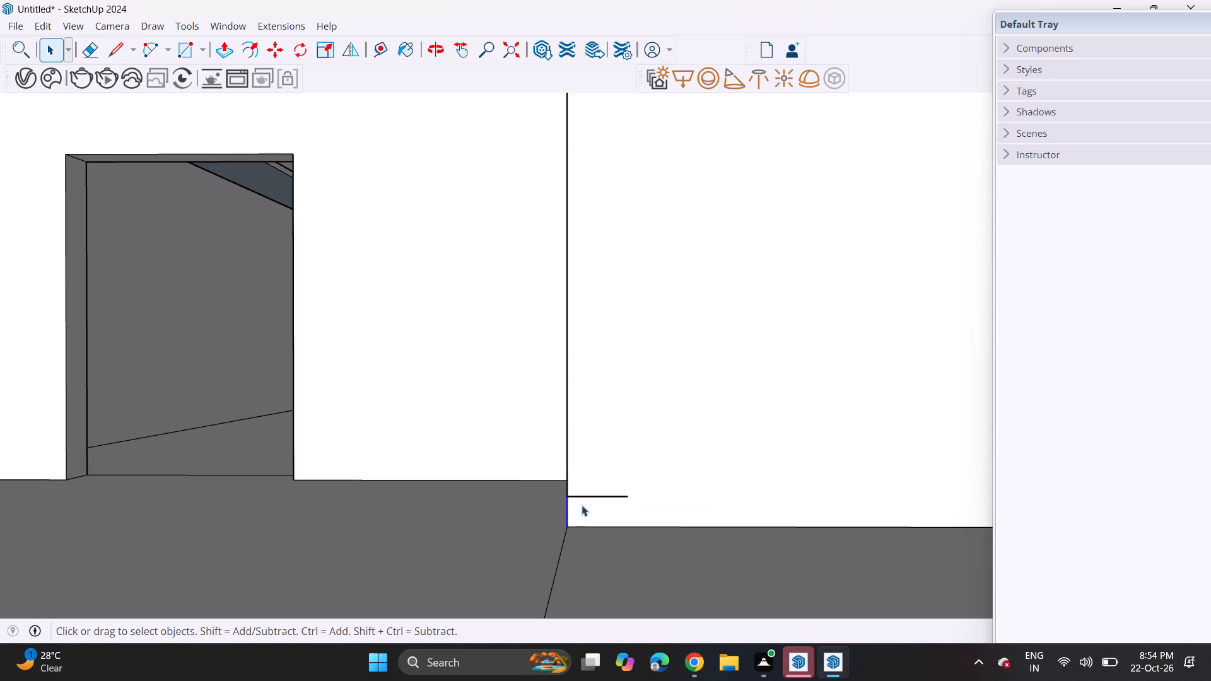
pyautogui.keyDown('ctrl'); pyautogui.click(592, 496); pyautogui.keyUp('ctrl')
pyautogui.press('m')
pyautogui.click(572, 532)
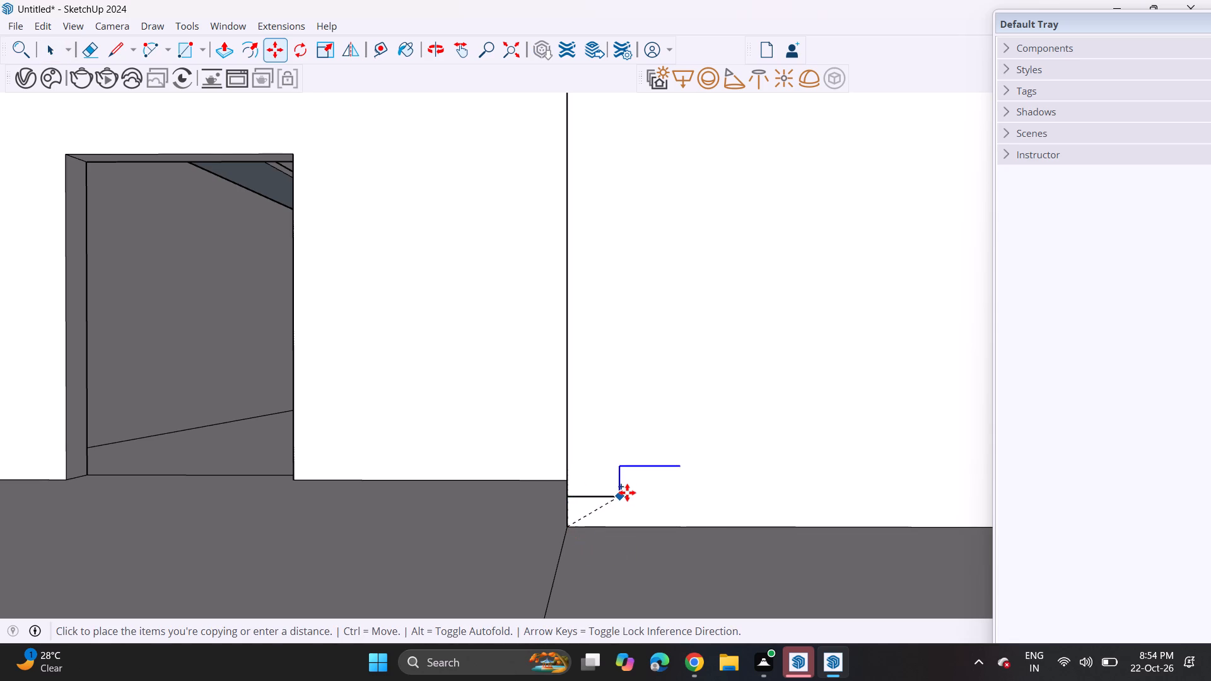
pyautogui.click(630, 497)
pyautogui.click(627, 499)
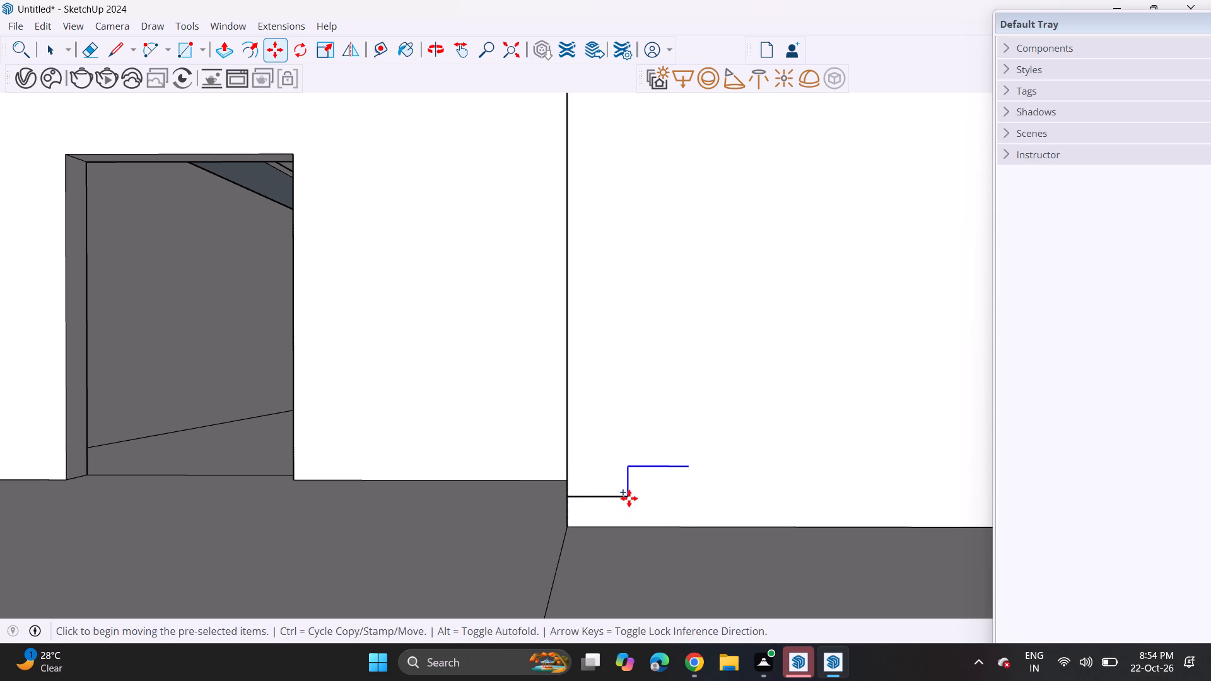
pyautogui.click(685, 470)
pyautogui.click(692, 470)
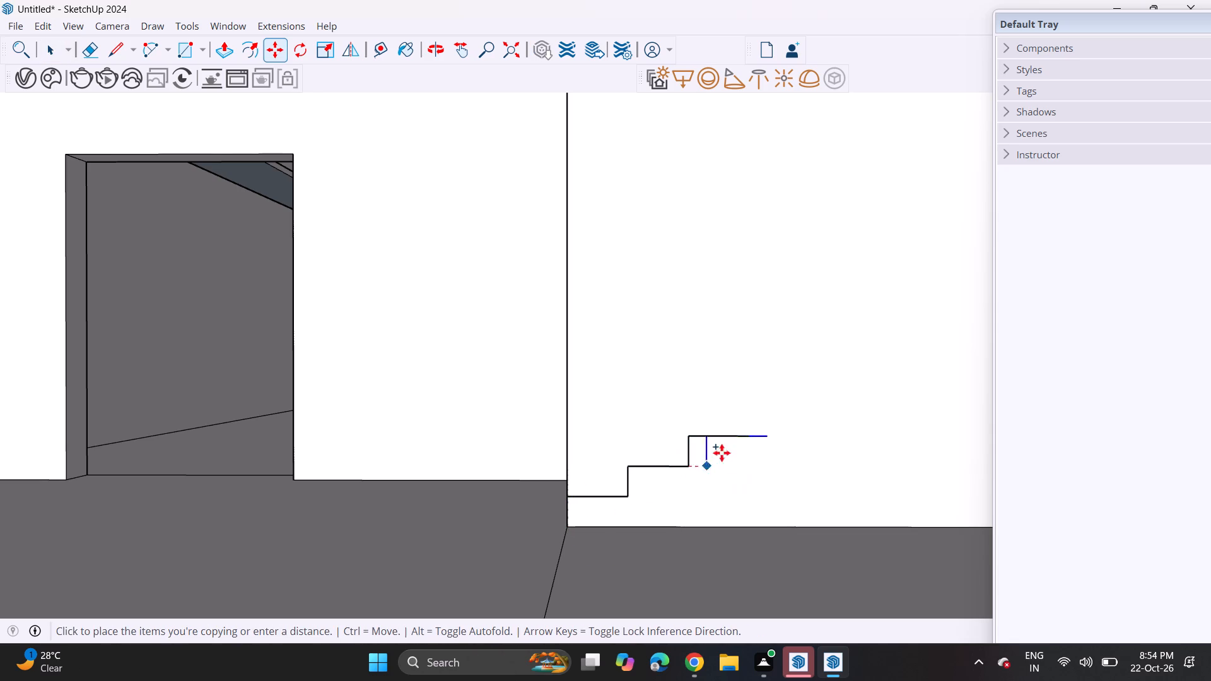
pyautogui.click(747, 438)
pyautogui.click(749, 439)
pyautogui.click(811, 405)
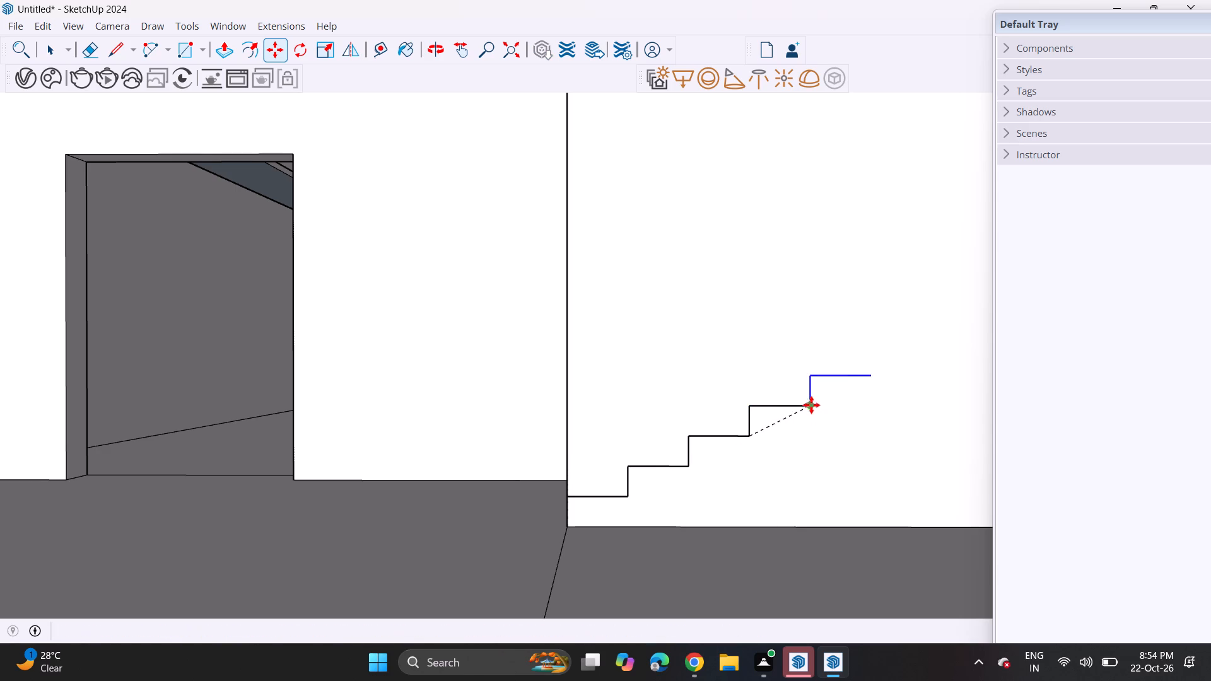
pyautogui.click(812, 408)
pyautogui.click(869, 380)
# Extend the stair profile with seven more end-to-end copies of the riser and tread, reaching thirteen steps.
pyautogui.scroll(-3, 845, 383)
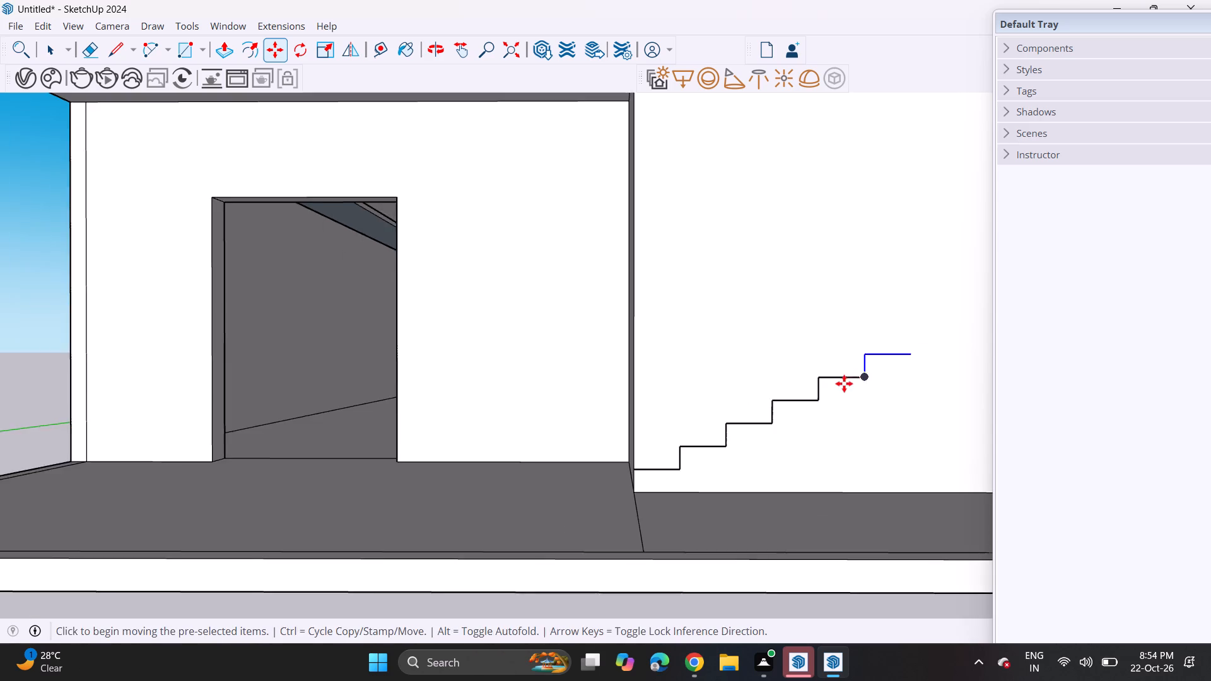
pyautogui.keyDown('shift'); pyautogui.moveTo(841, 378); pyautogui.dragTo(476, 460, button='middle'); pyautogui.keyUp('shift')
pyautogui.click(499, 462)
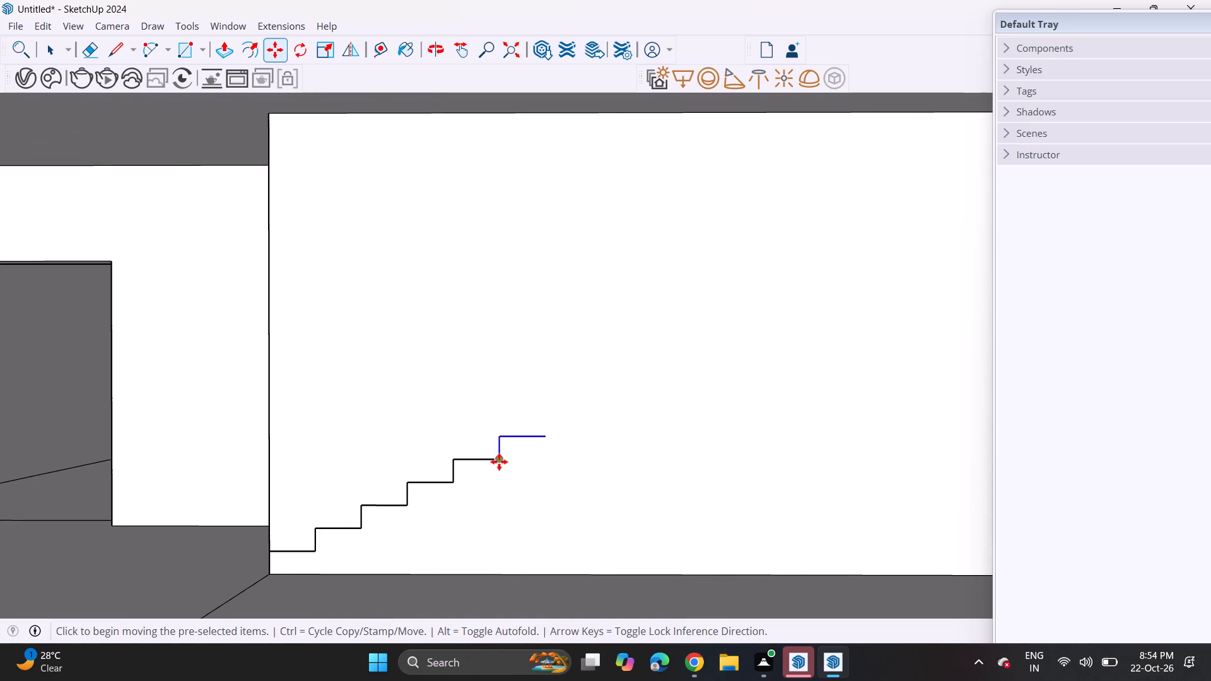
pyautogui.click(543, 436)
pyautogui.click(547, 437)
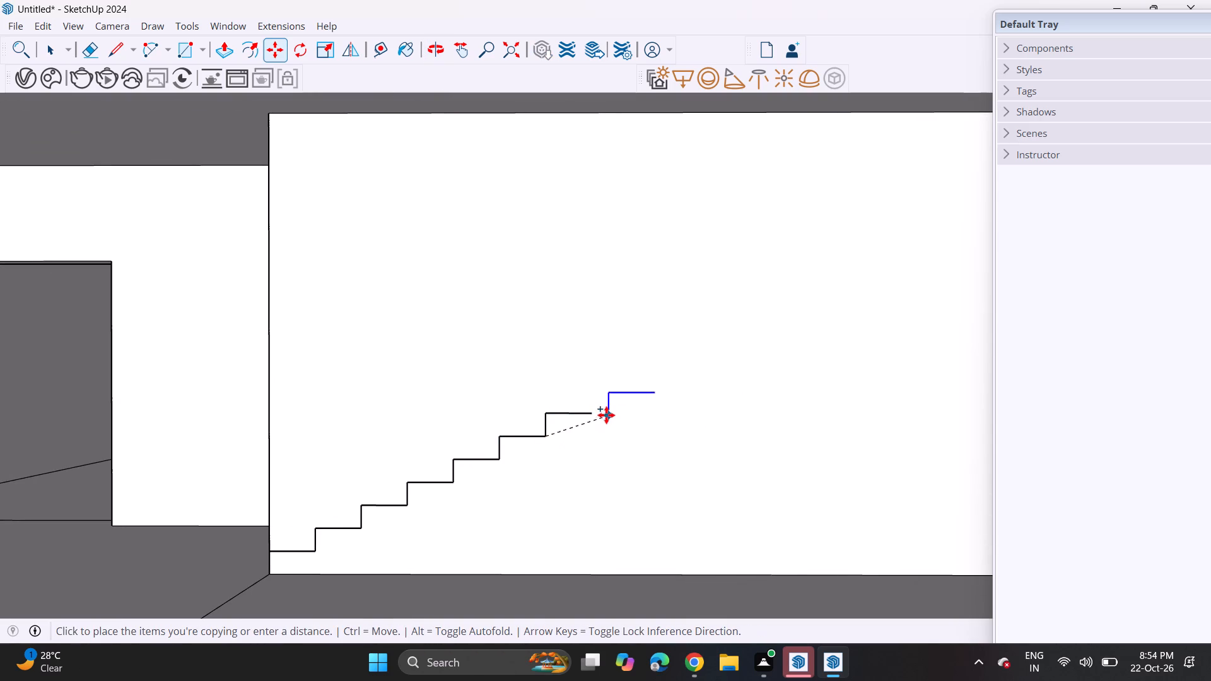
pyautogui.click(592, 416)
pyautogui.click(593, 419)
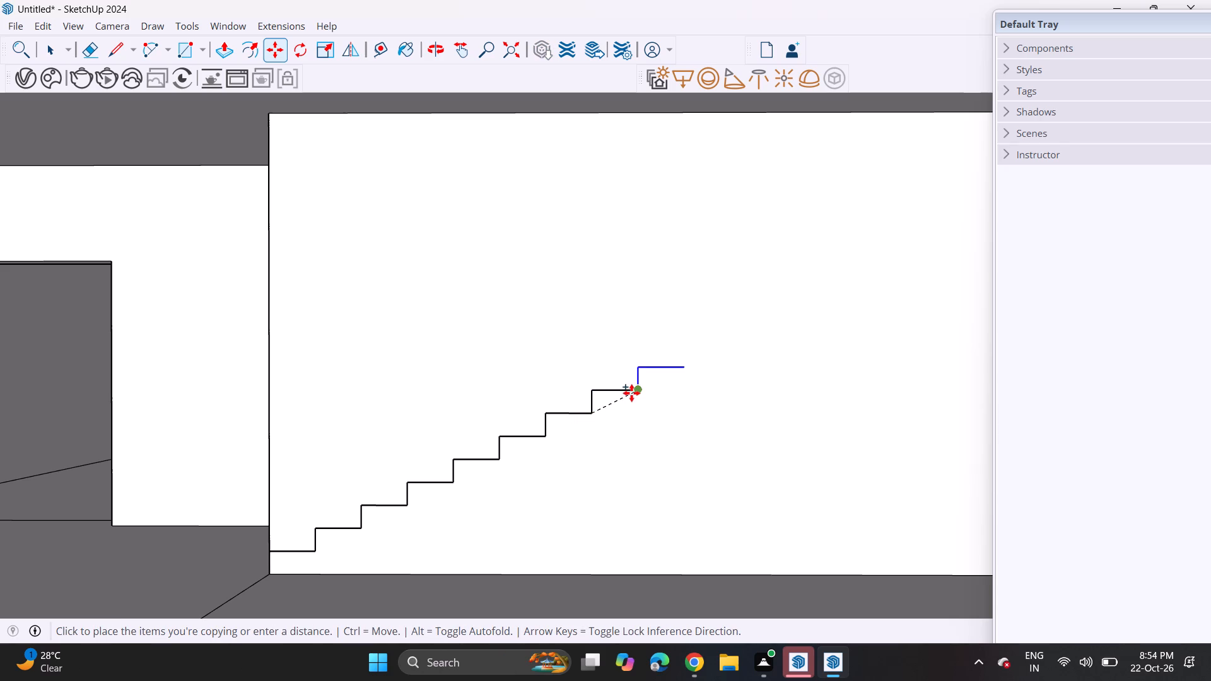
pyautogui.click(635, 393)
pyautogui.click(636, 392)
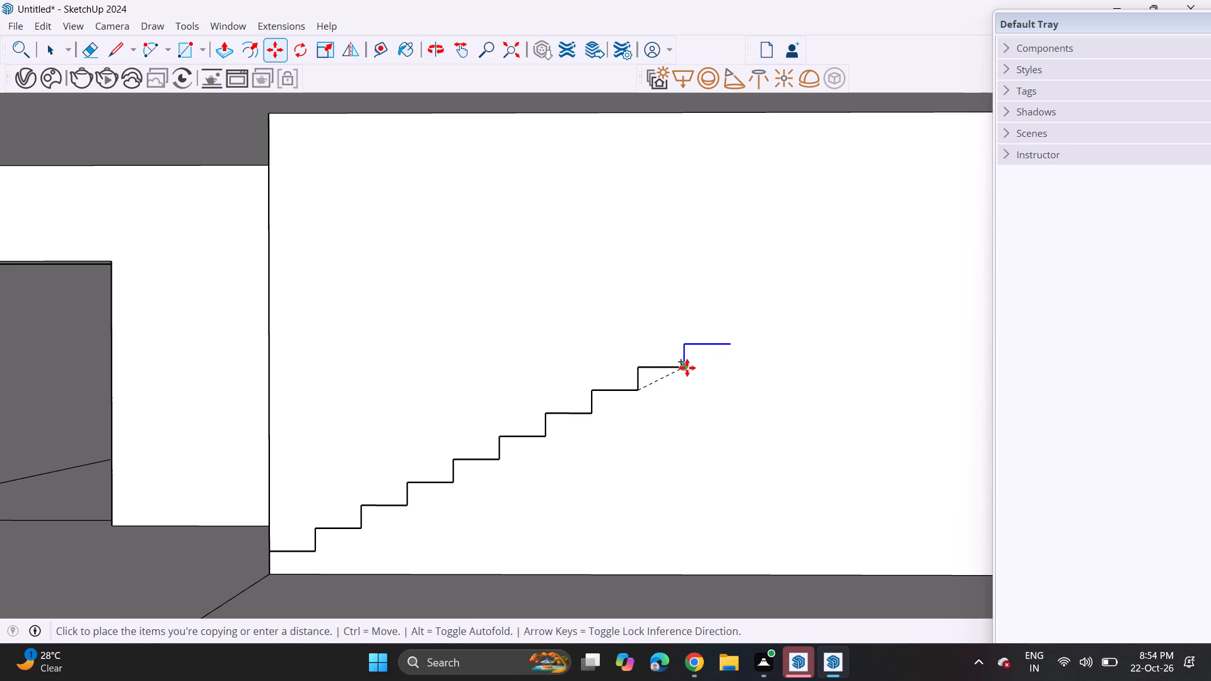
pyautogui.click(687, 368)
pyautogui.keyDown('ctrl'); pyautogui.click(679, 371); pyautogui.keyUp('ctrl')
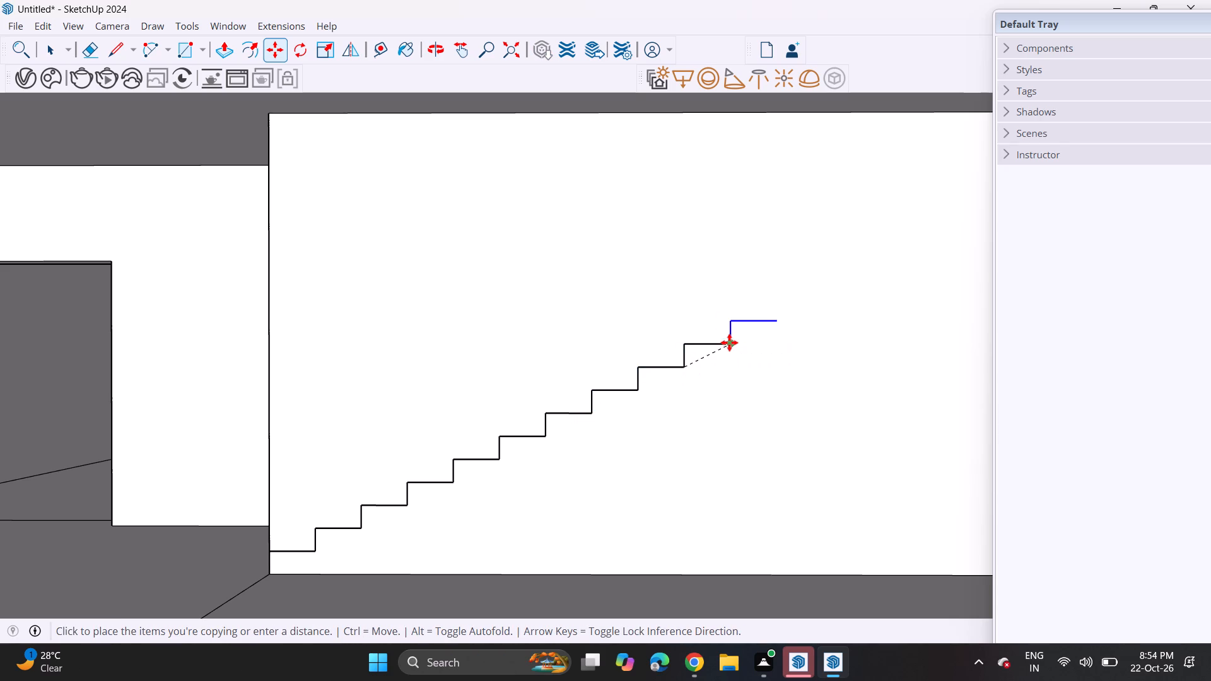
pyautogui.click(729, 342)
pyautogui.click(727, 347)
pyautogui.click(775, 320)
pyautogui.keyDown('ctrl'); pyautogui.click(776, 325); pyautogui.keyUp('ctrl')
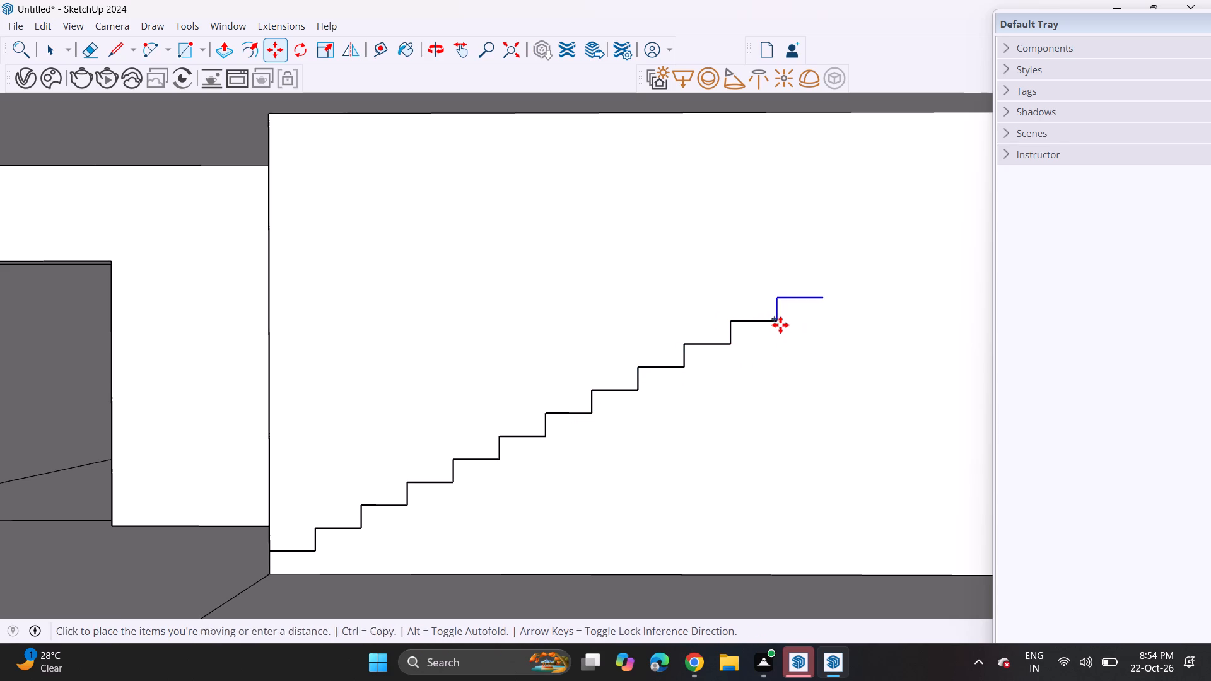
pyautogui.click(821, 296)
# Close the stair profile with a short drop at the top tread's end and a sloping underside line to the wall base below the first tread.
pyautogui.scroll(-7, 813, 291)
pyautogui.moveTo(818, 313); pyautogui.dragTo(709, 339, button='middle')
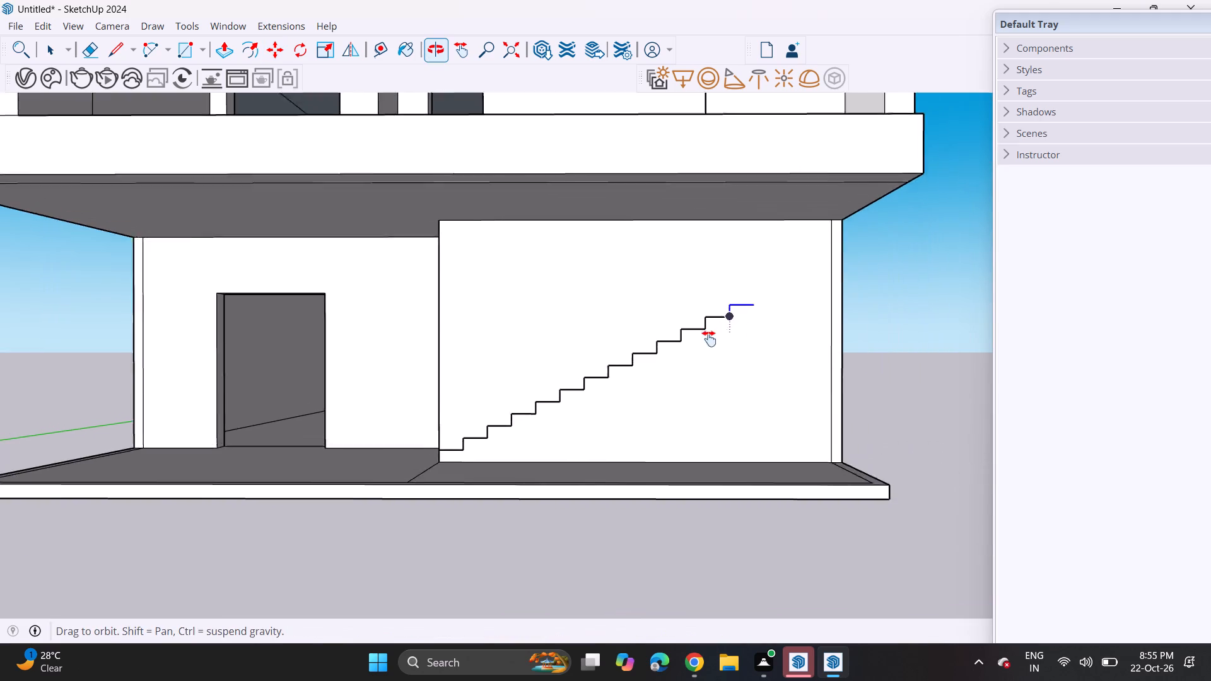
pyautogui.moveTo(709, 339); pyautogui.dragTo(672, 348, button='middle')
pyautogui.click(121, 45)
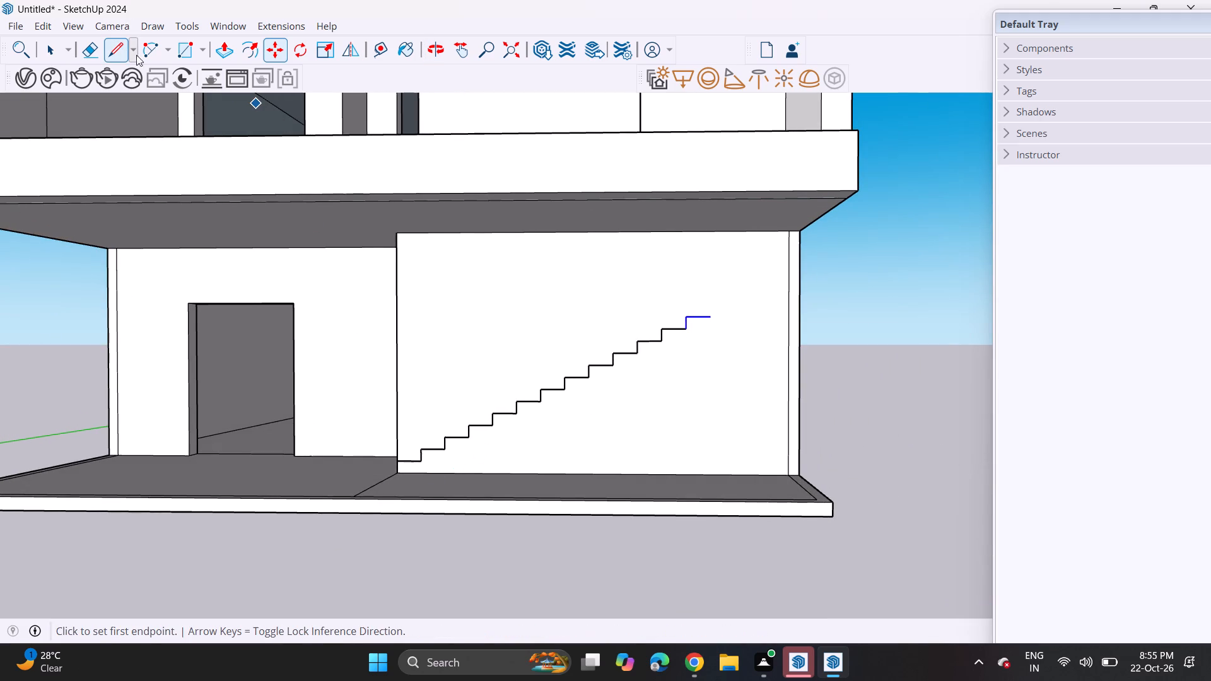
pyautogui.scroll(4, 618, 244)
pyautogui.scroll(4, 746, 328)
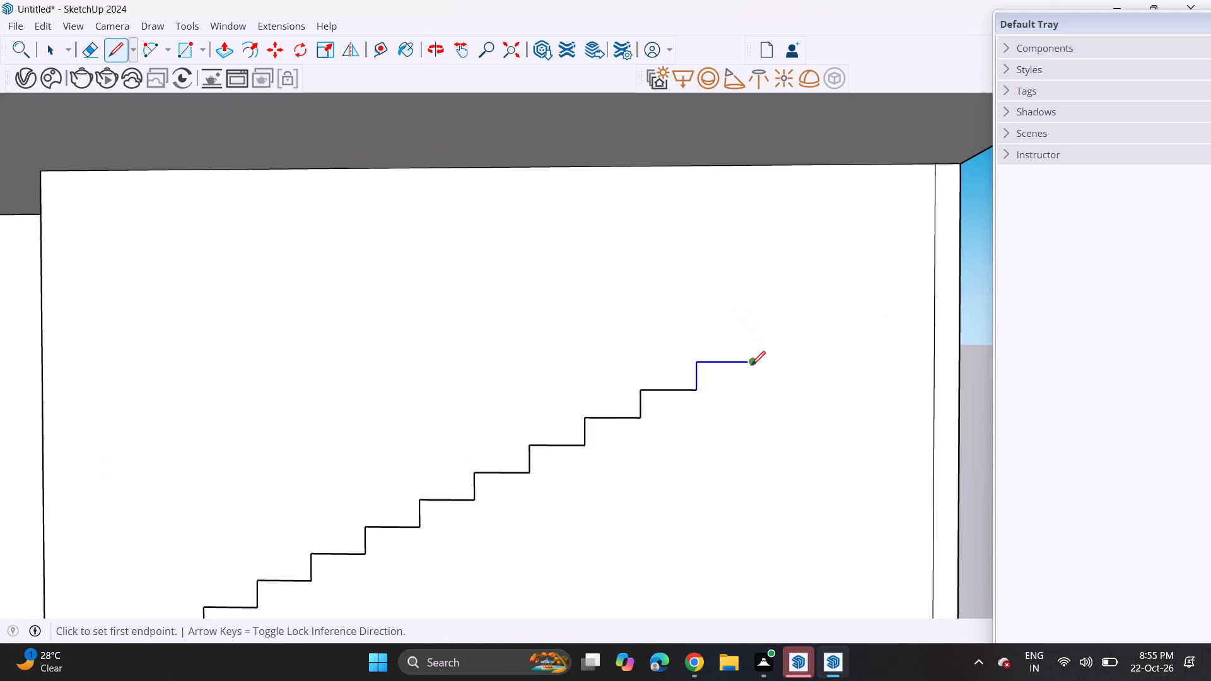
pyautogui.click(751, 365)
pyautogui.click(756, 390)
pyautogui.scroll(-6, 558, 500)
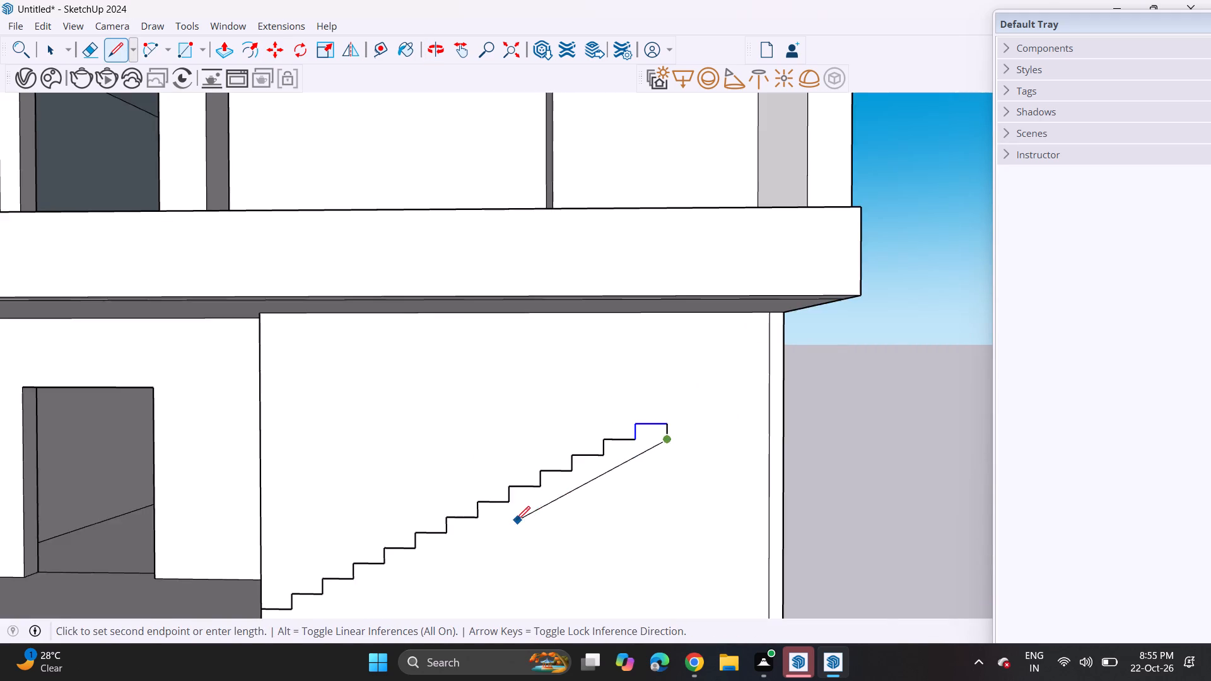
pyautogui.keyDown('shift'); pyautogui.moveTo(516, 520); pyautogui.dragTo(655, 338, button='middle'); pyautogui.keyUp('shift')
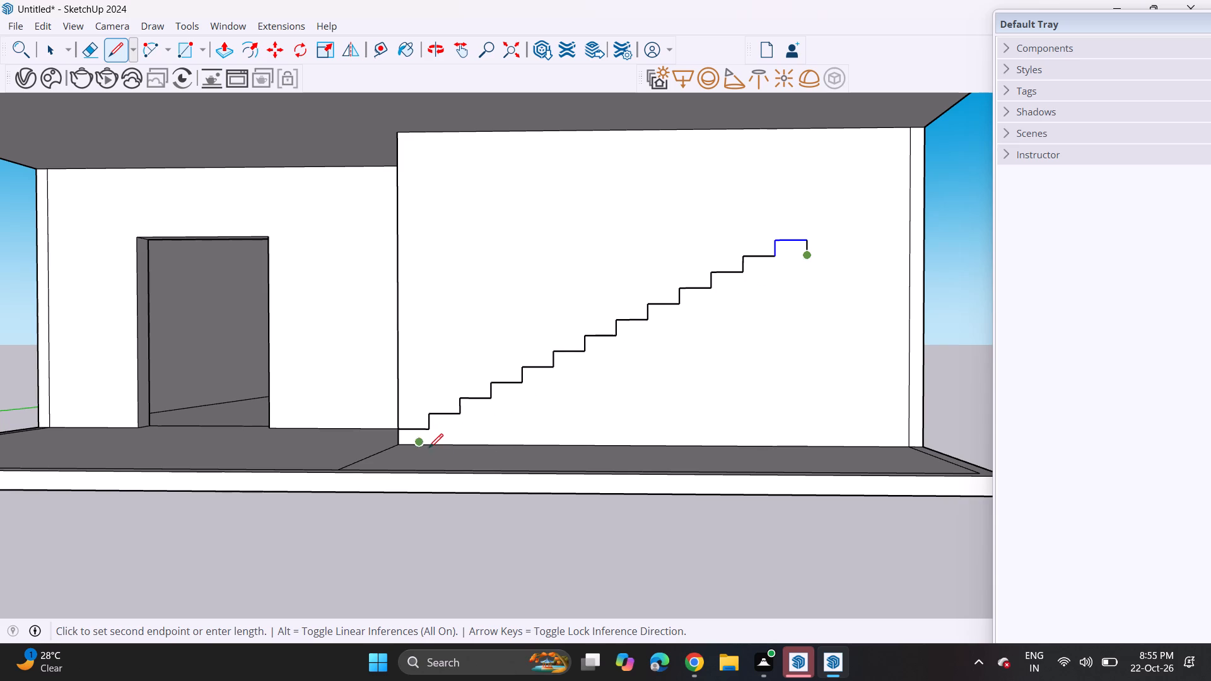
pyautogui.click(429, 448)
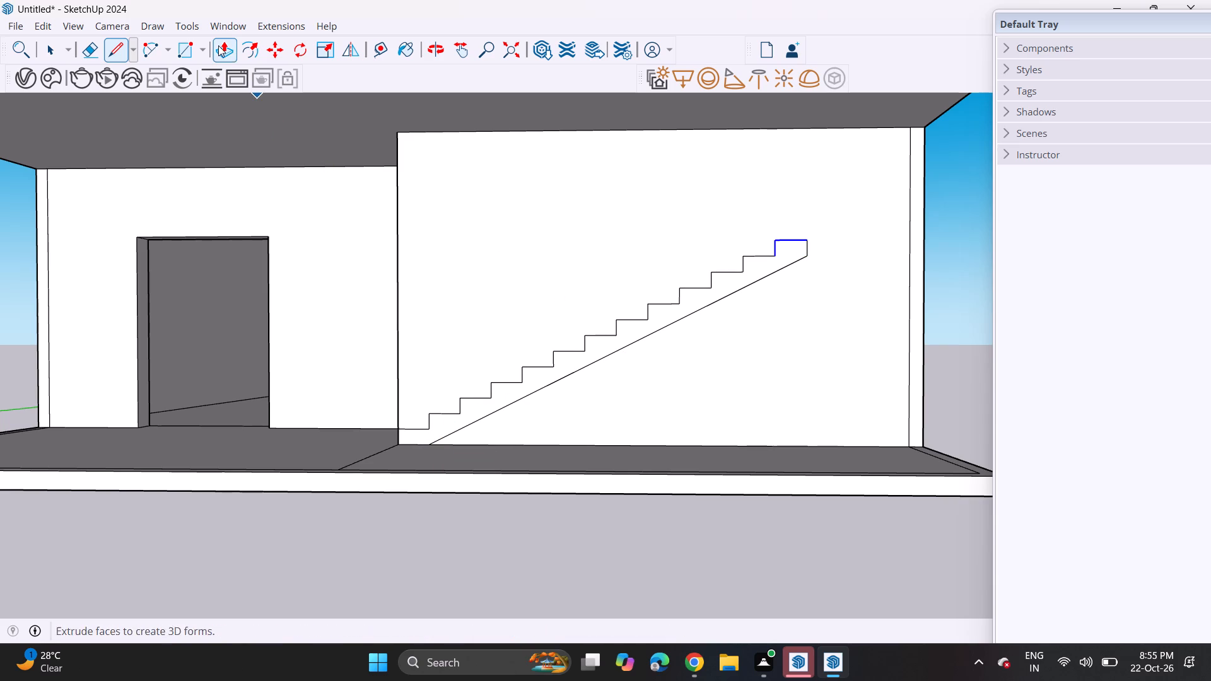
# Extrude the stair profile 3' out from the ground-floor wall with Push/Pull.
pyautogui.click(218, 45)
pyautogui.click(465, 404)
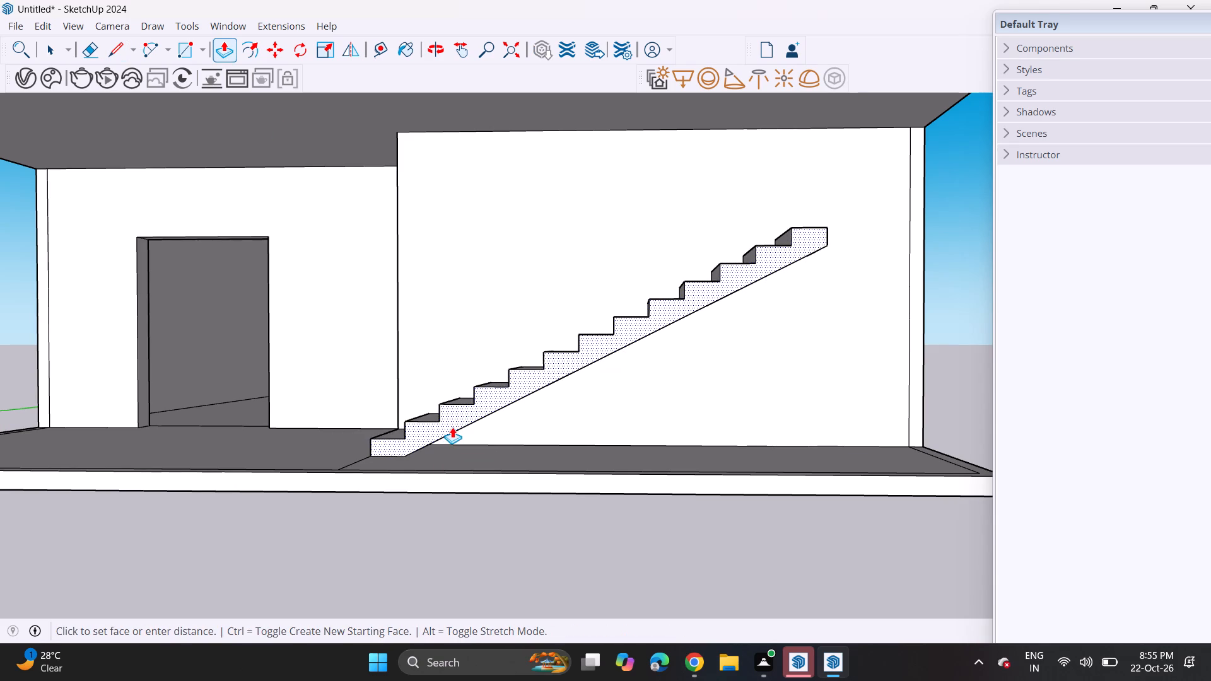
pyautogui.write("3'")
pyautogui.press('Return')
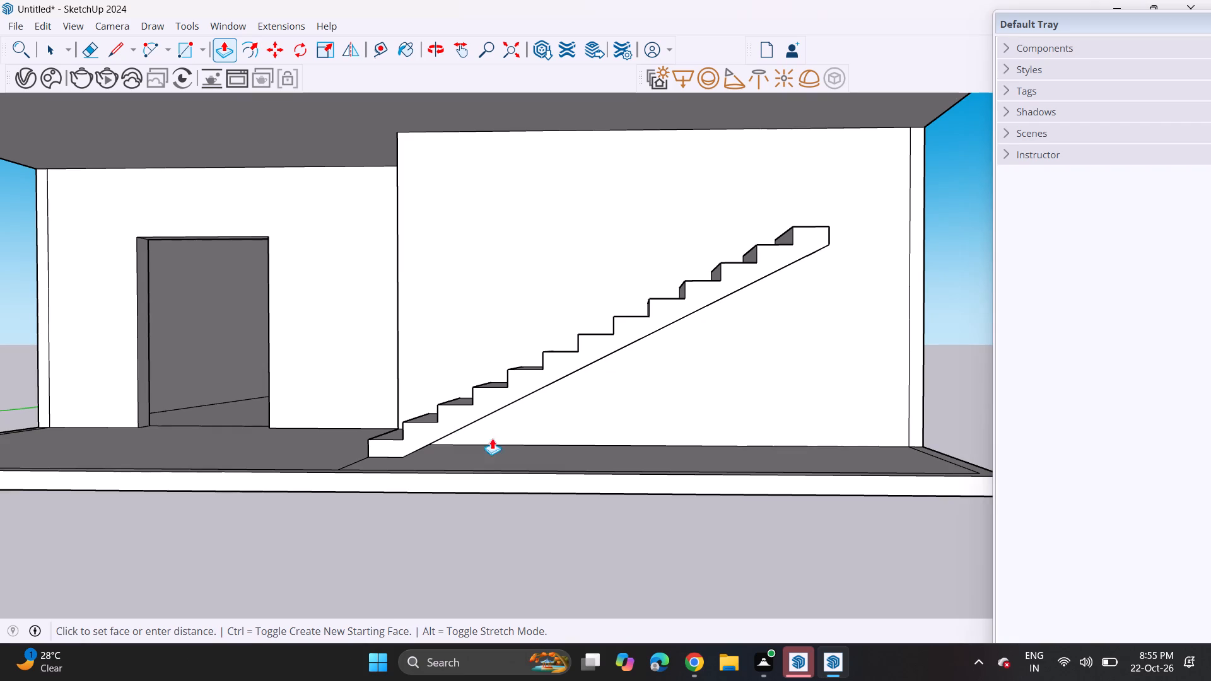
pyautogui.scroll(1, 243, 422)
pyautogui.moveTo(251, 408); pyautogui.dragTo(134, 437, button='middle')
pyautogui.scroll(1, 136, 436)
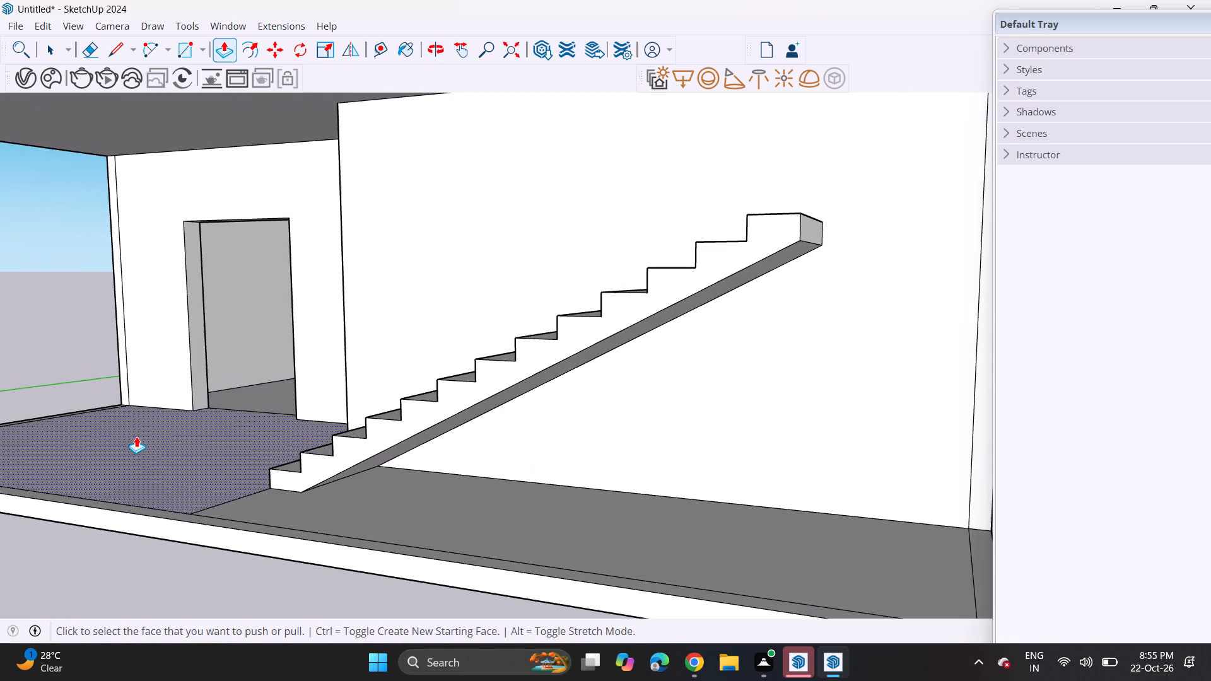
# Extend the end face of the staircase's top tread 3' along the wall with Push/Pull to form a landing.
pyautogui.scroll(-5, 129, 436)
pyautogui.moveTo(433, 320); pyautogui.dragTo(383, 383, button='middle')
pyautogui.scroll(5, 476, 365)
pyautogui.click(475, 337)
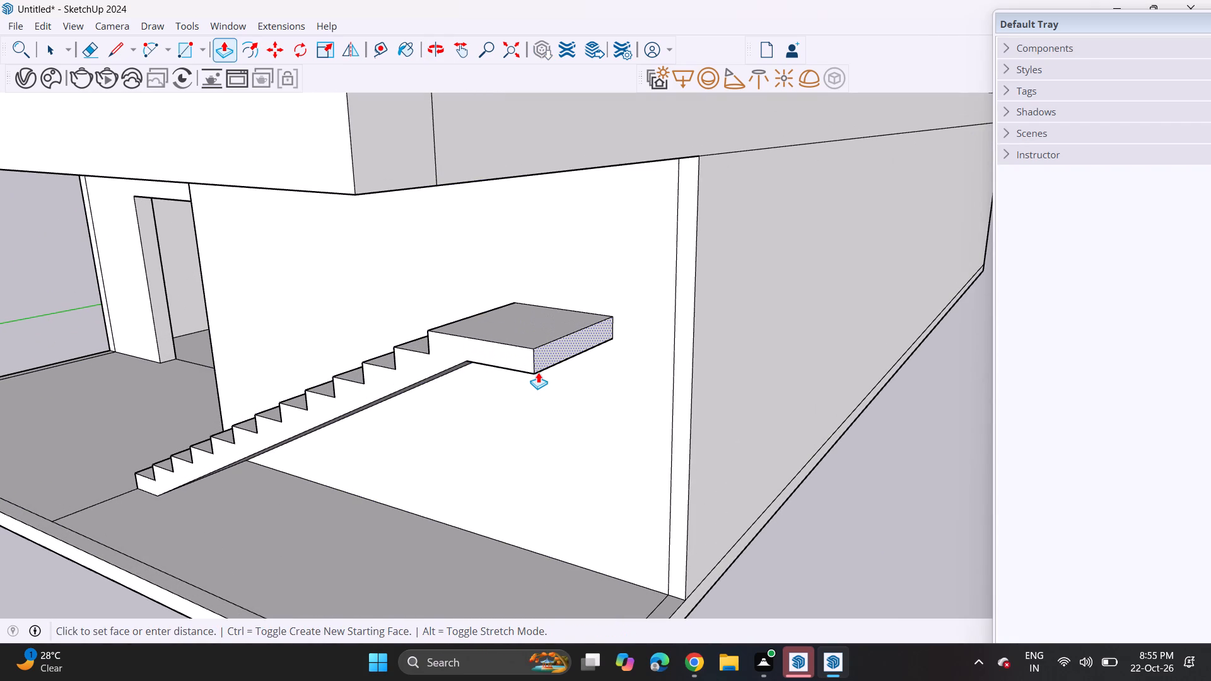
pyautogui.write("3'")
pyautogui.press('Return')
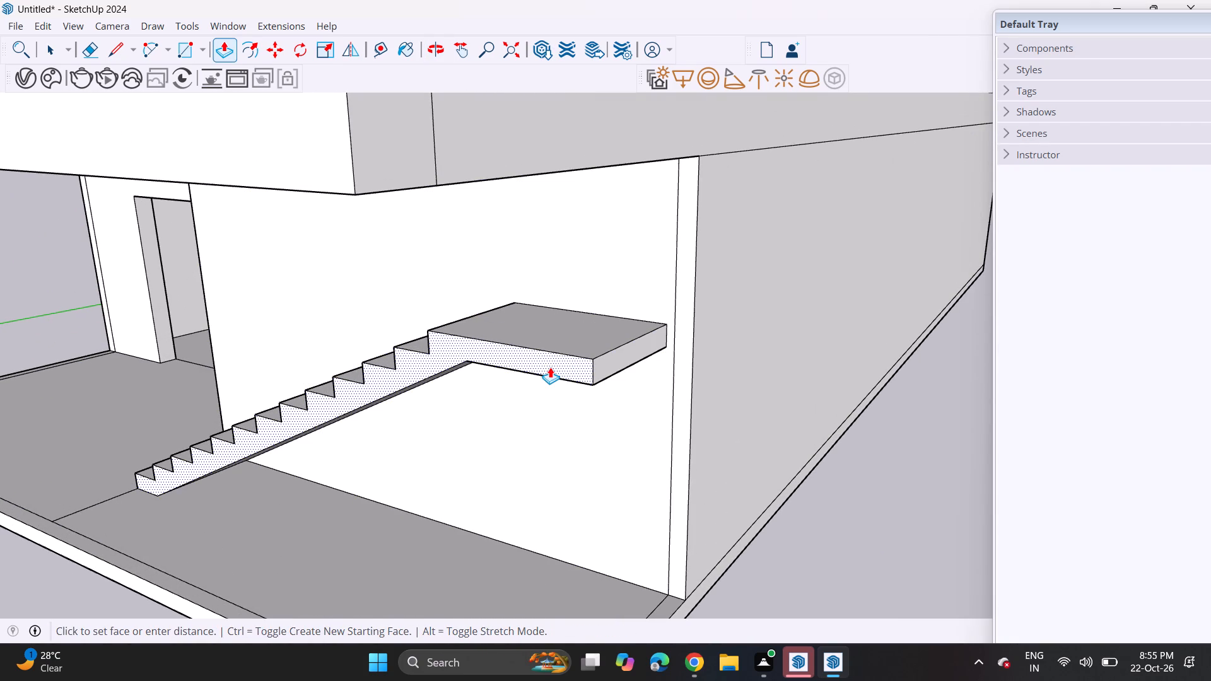
pyautogui.click(549, 367)
pyautogui.press('Escape')
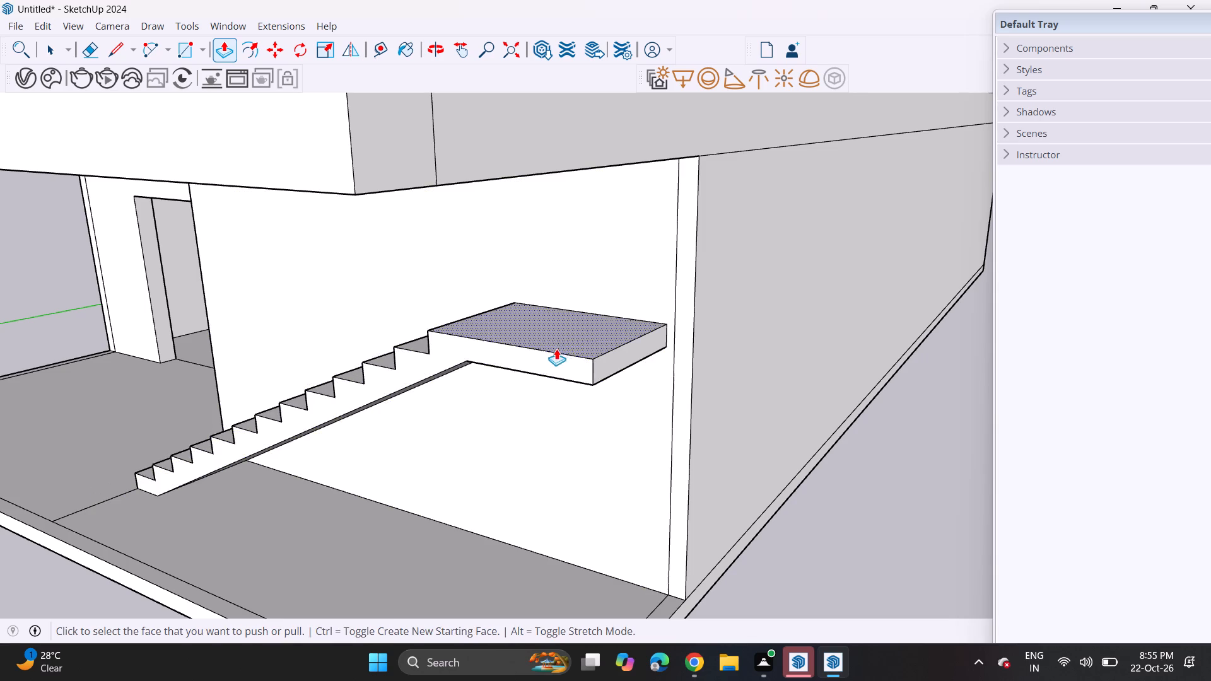
# Split the landing's front face from the stair side with a vertical line and push/pull the landing face out 3'.
pyautogui.moveTo(574, 340); pyautogui.dragTo(725, 336, button='middle')
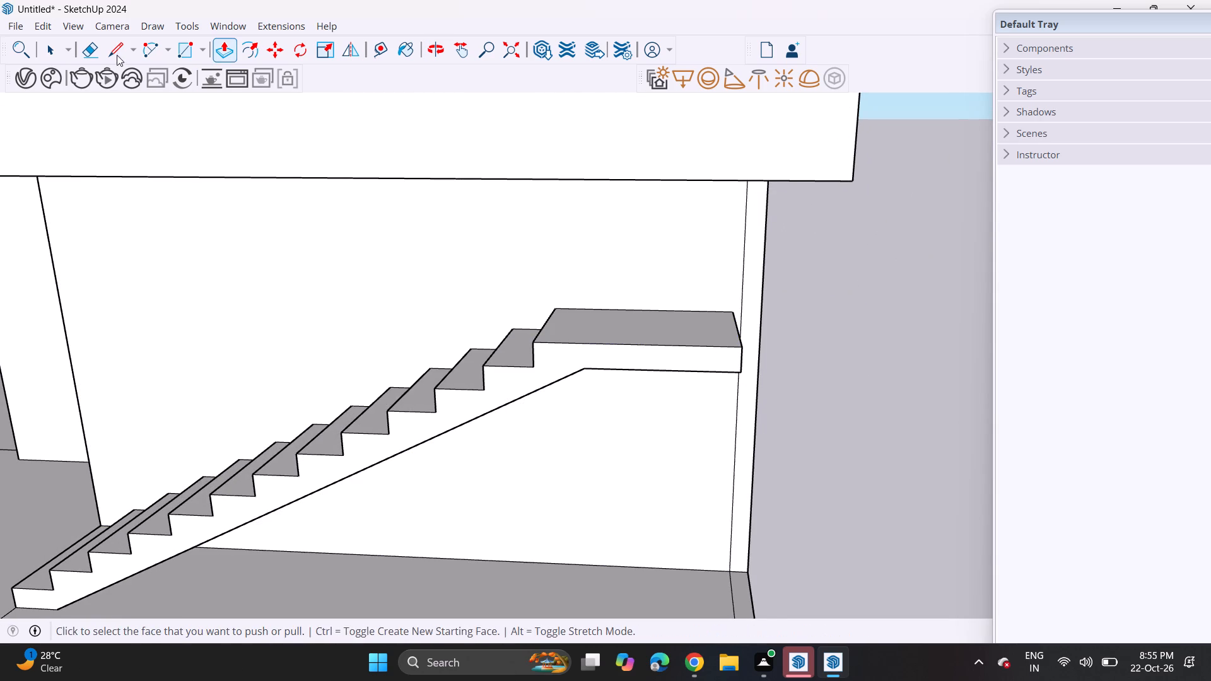
pyautogui.click(117, 55)
pyautogui.click(584, 371)
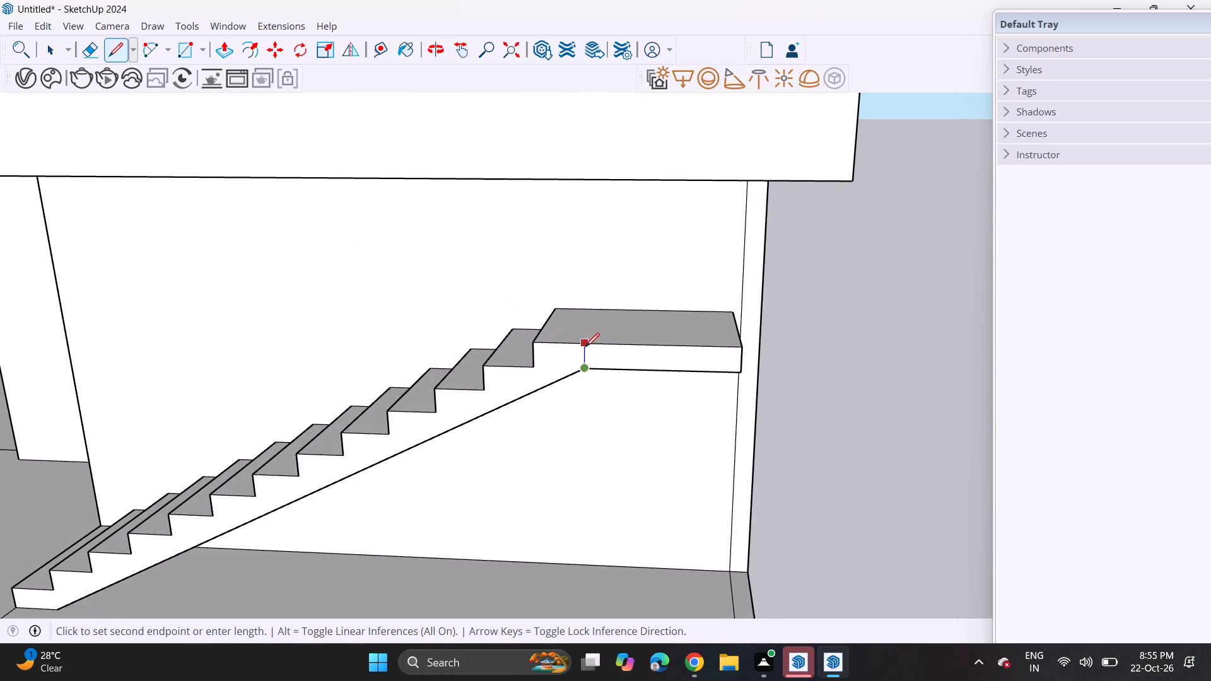
pyautogui.click(585, 347)
pyautogui.click(230, 54)
pyautogui.click(626, 357)
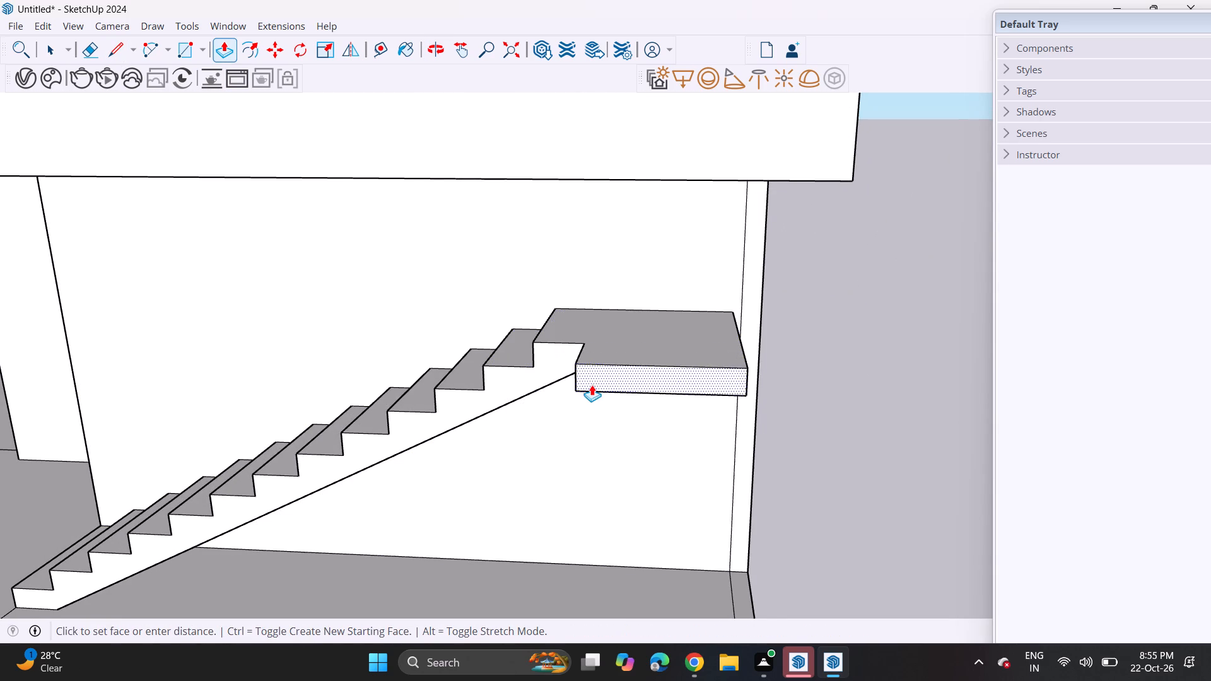
pyautogui.write("3'")
pyautogui.press('Return')
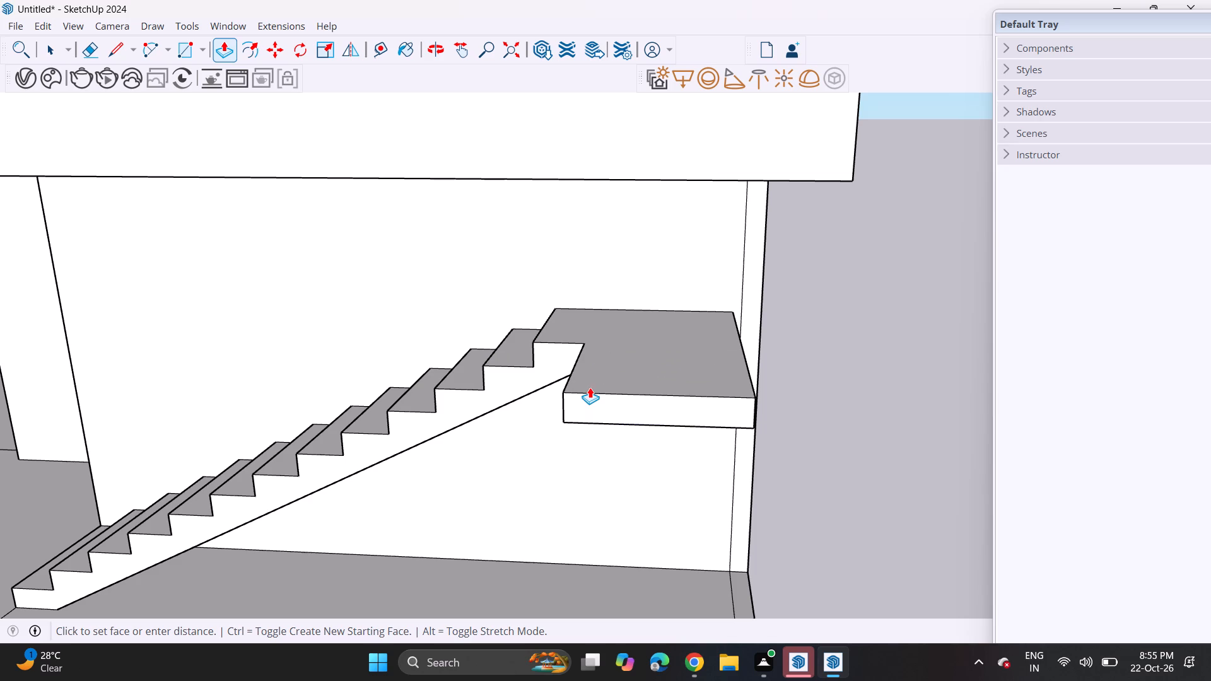
# Draw the upper flight's first step at the landing's inner corner with a 6" riser, a 1' tread and a closing vertical line.
pyautogui.moveTo(585, 346); pyautogui.dragTo(592, 292, button='middle')
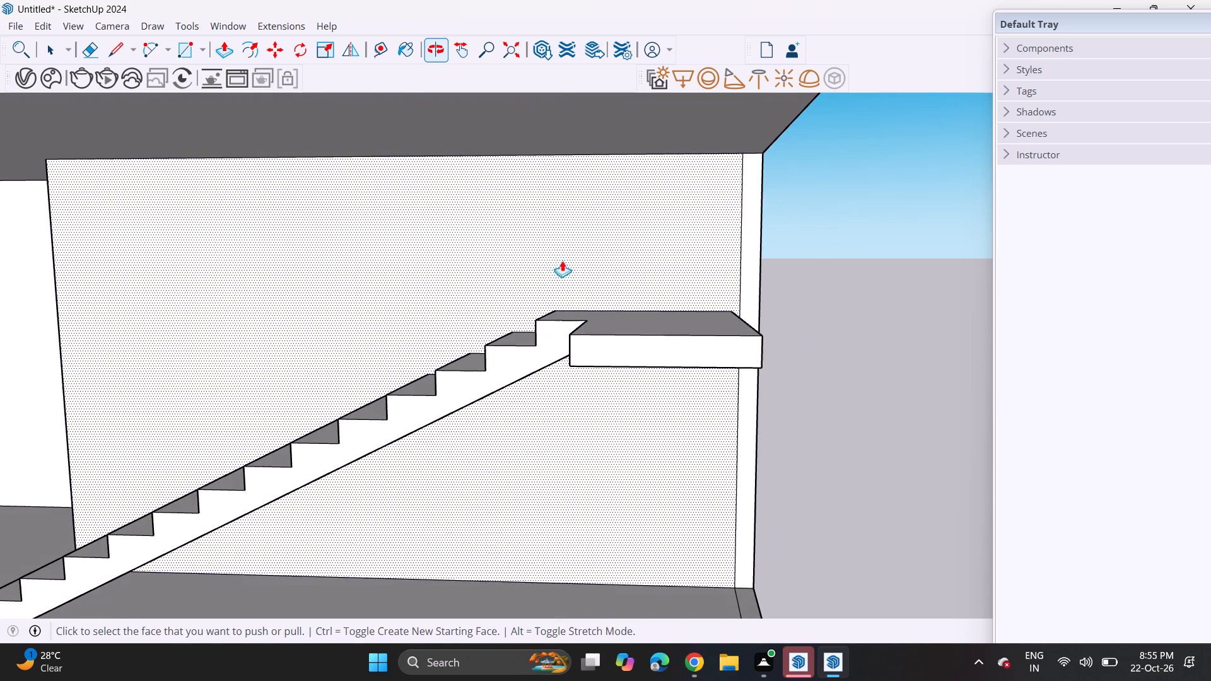
pyautogui.click(119, 46)
pyautogui.scroll(1, 609, 313)
pyautogui.moveTo(609, 312); pyautogui.dragTo(635, 287, button='middle')
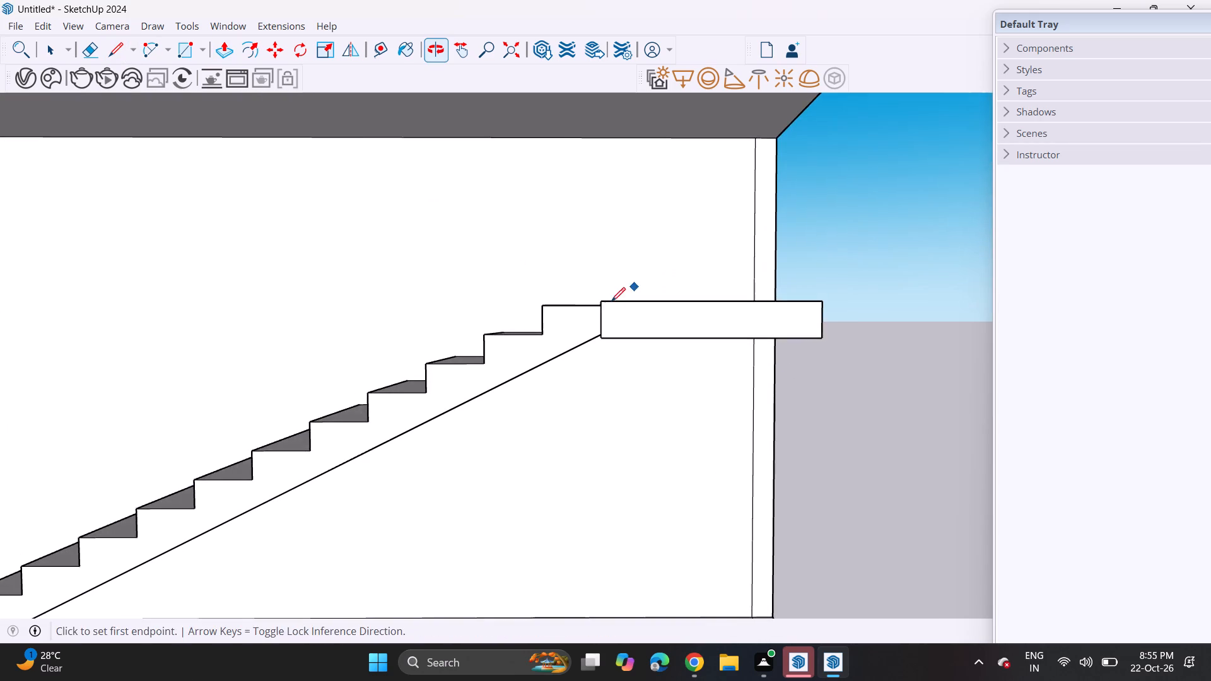
pyautogui.scroll(1, 592, 310)
pyautogui.moveTo(619, 277); pyautogui.dragTo(620, 317, button='middle')
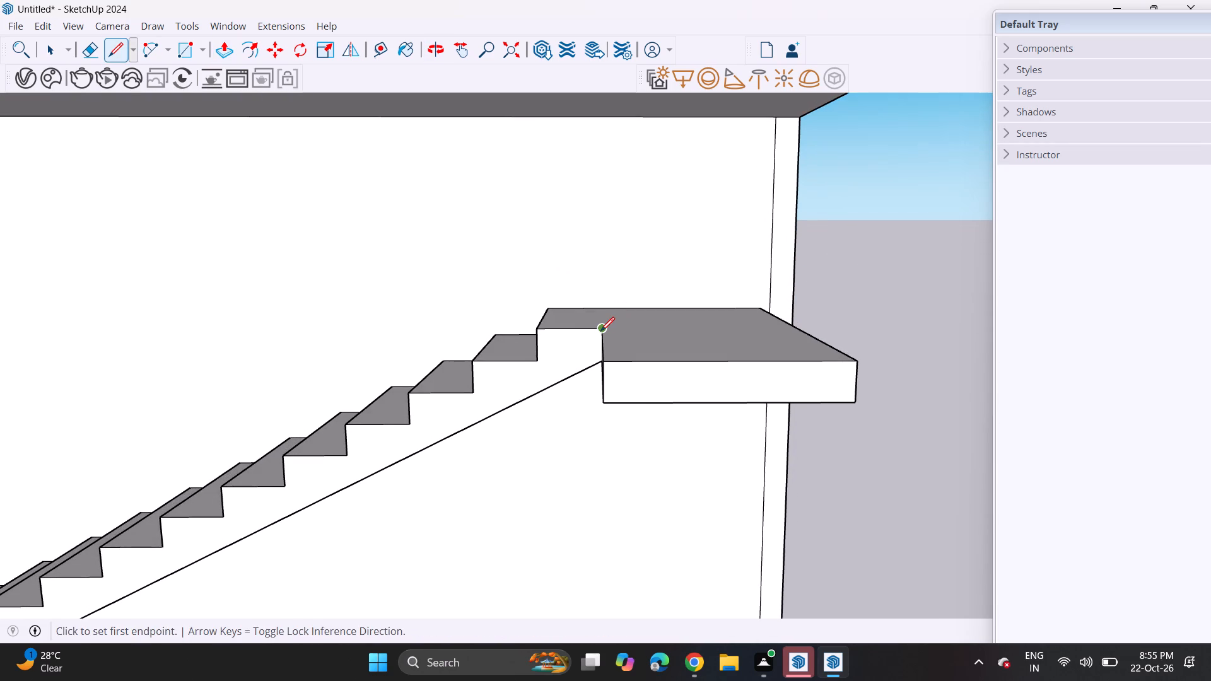
pyautogui.click(600, 331)
pyautogui.press('6')
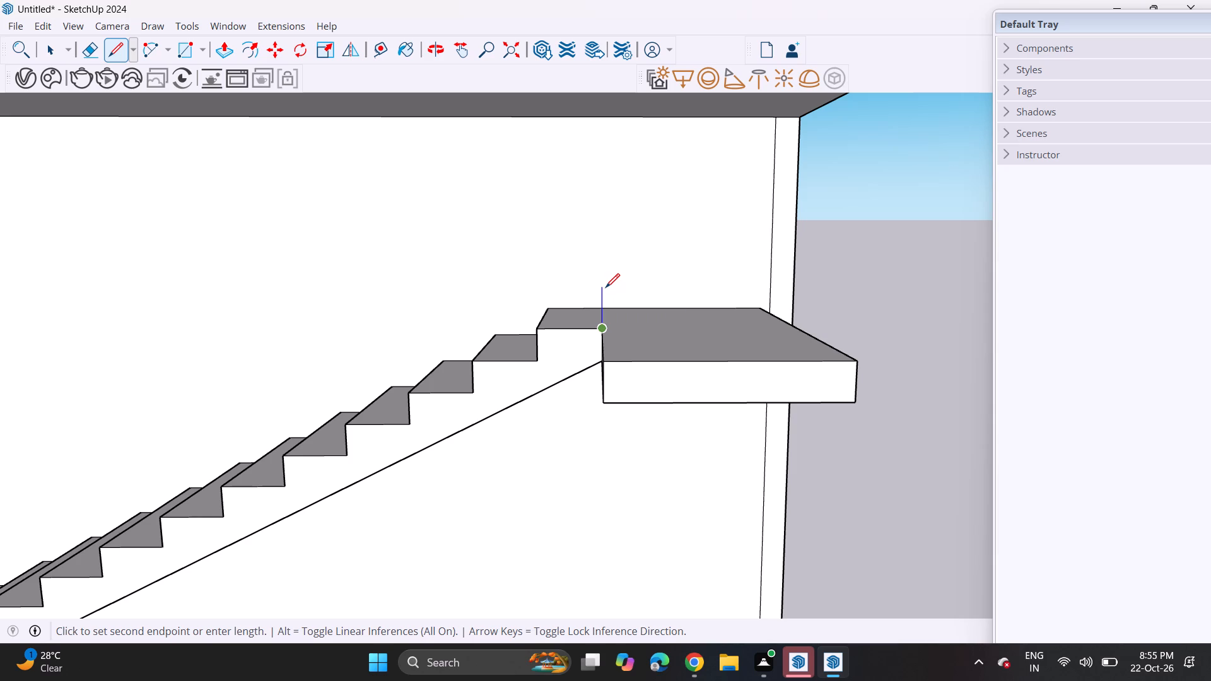
pyautogui.press('Return')
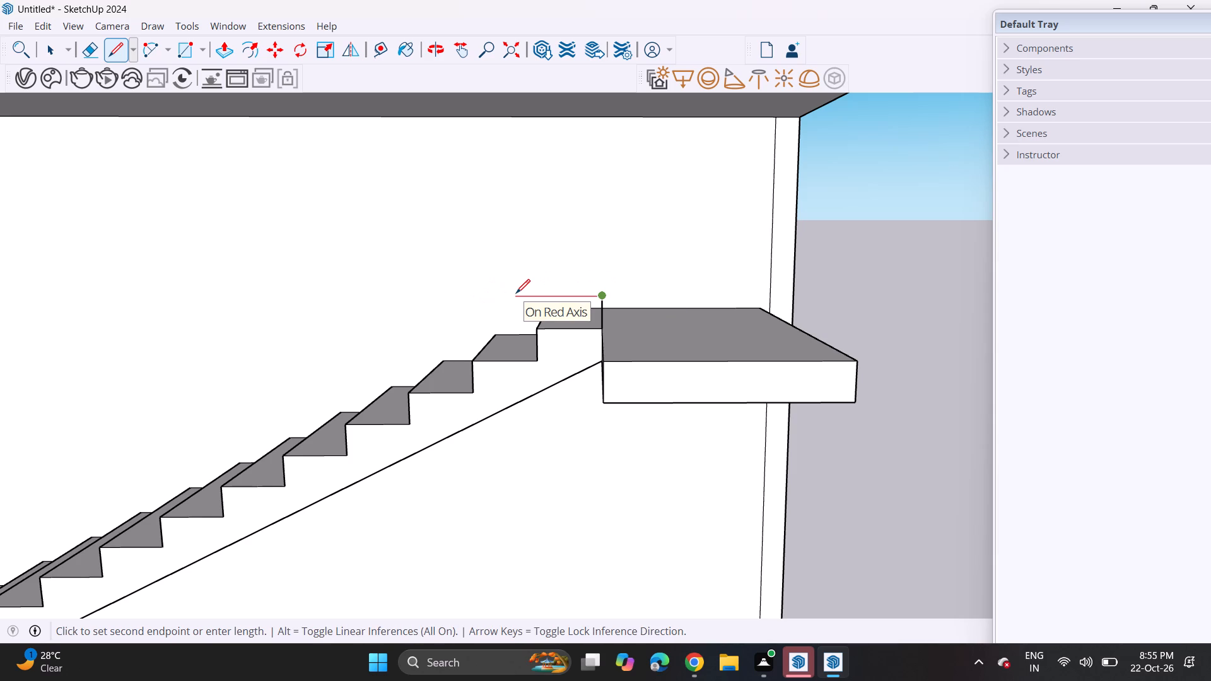
pyautogui.write("1'")
pyautogui.press('Return')
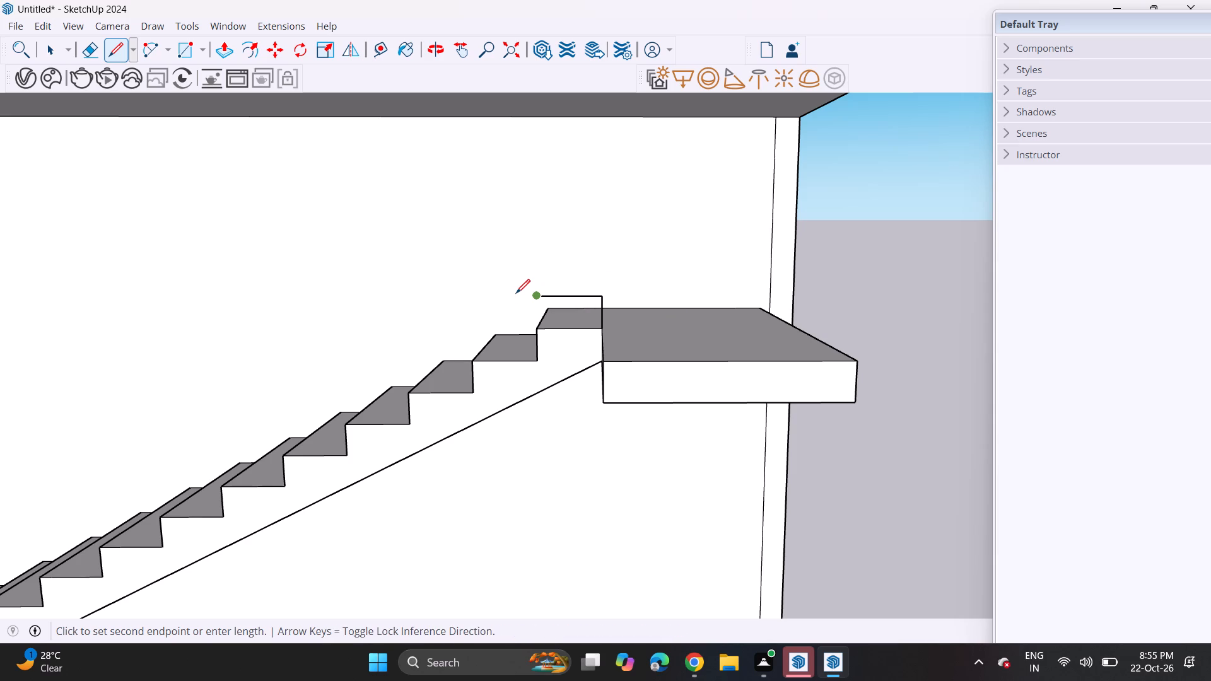
pyautogui.click(539, 334)
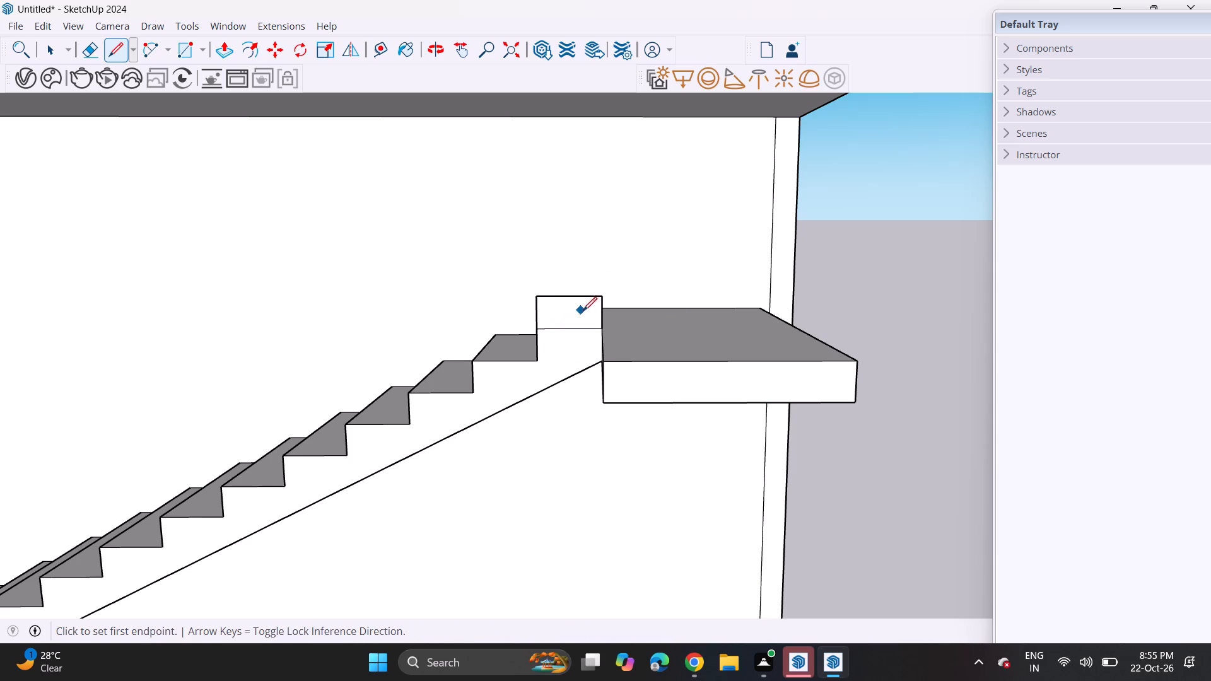
# Copy the upper flight's riser-and-tread pair end to end five times, climbing back above the lower flight.
pyautogui.press('space')
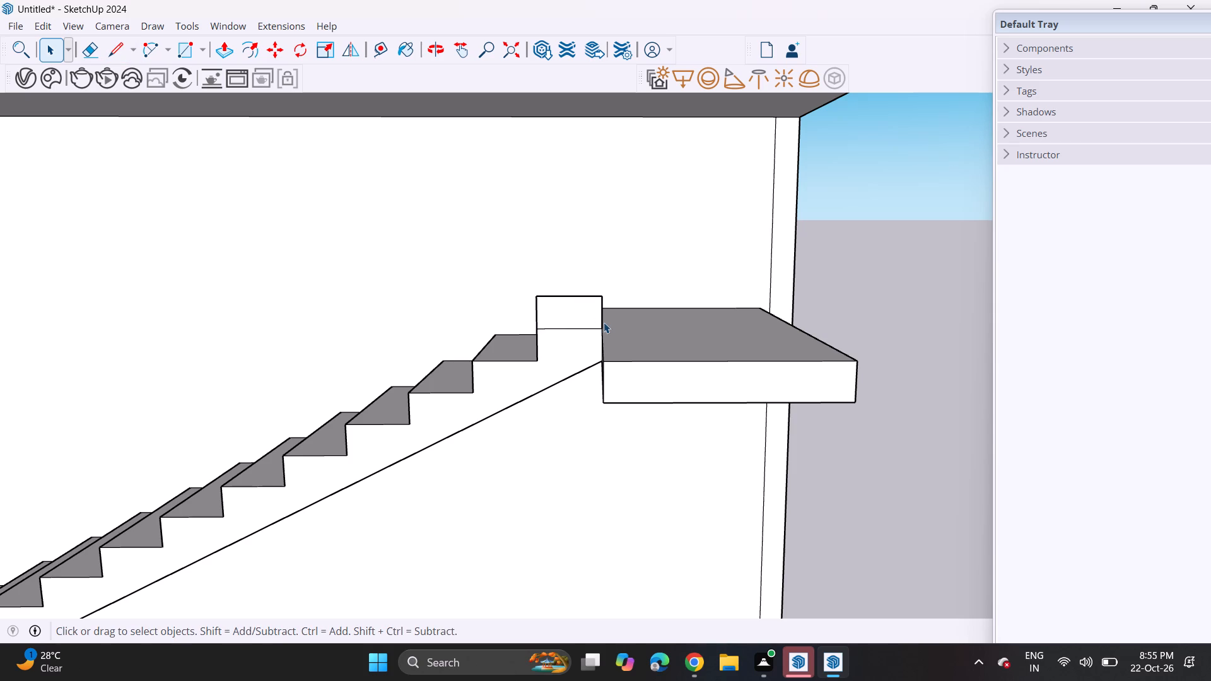
pyautogui.click(604, 322)
pyautogui.keyDown('ctrl'); pyautogui.click(585, 295); pyautogui.keyUp('ctrl')
pyautogui.press('m')
pyautogui.click(602, 330)
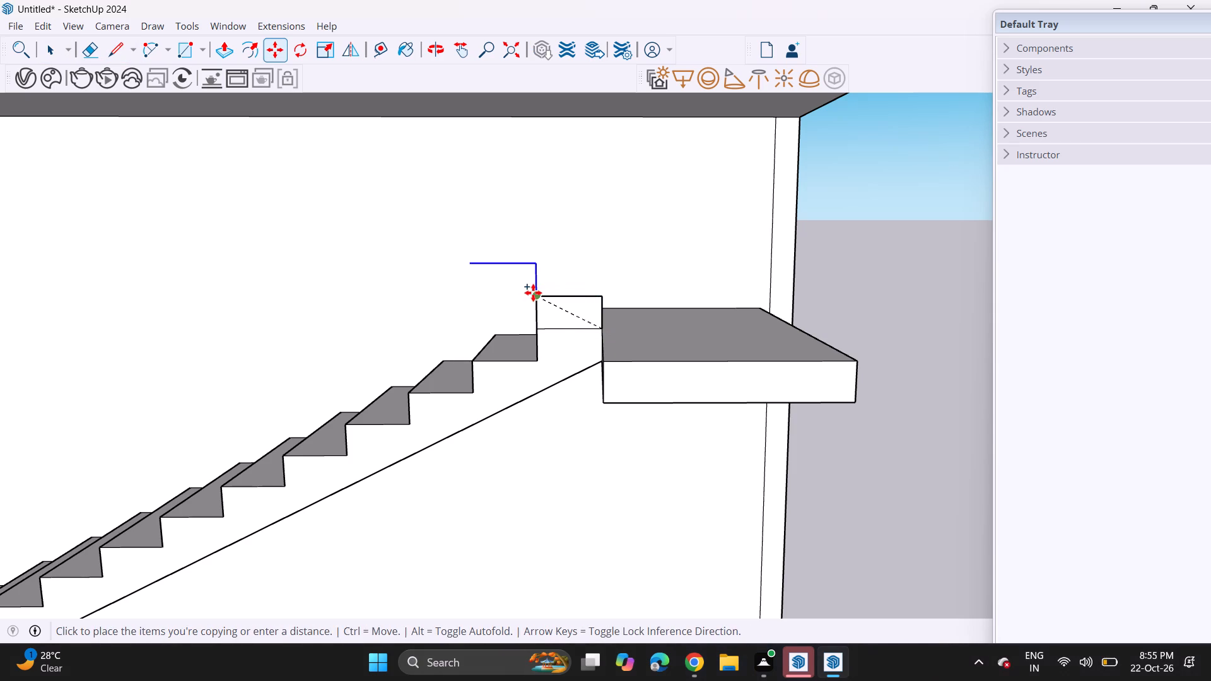
pyautogui.click(533, 295)
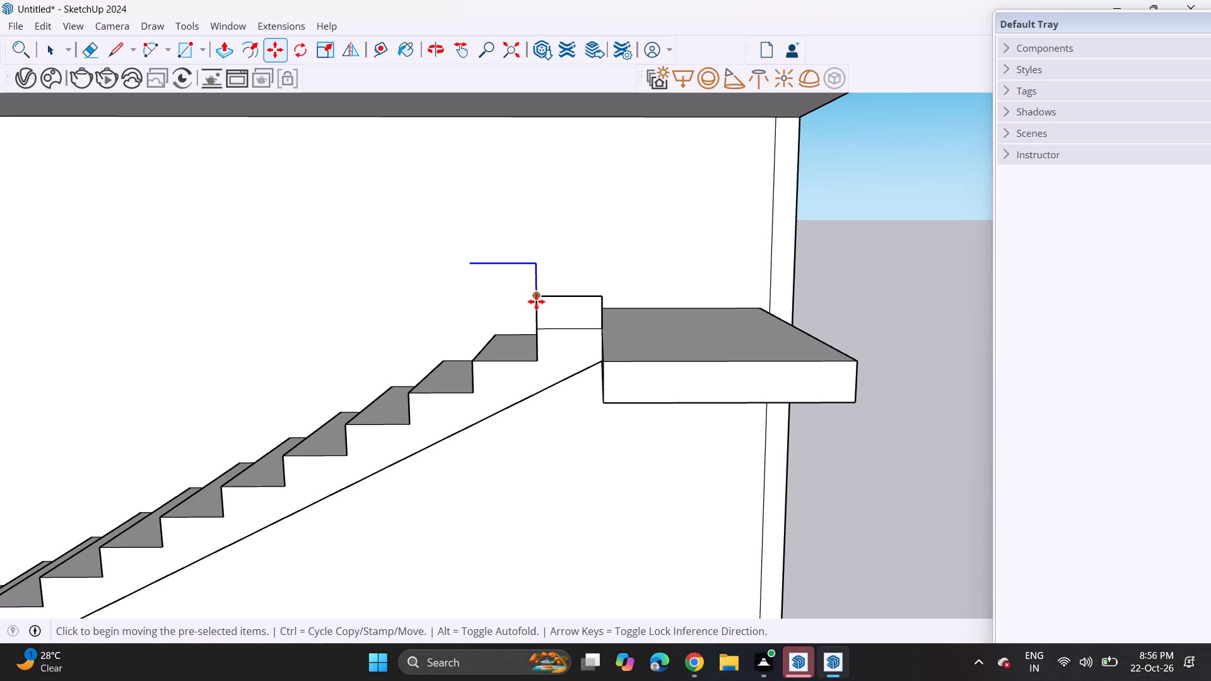
pyautogui.click(536, 298)
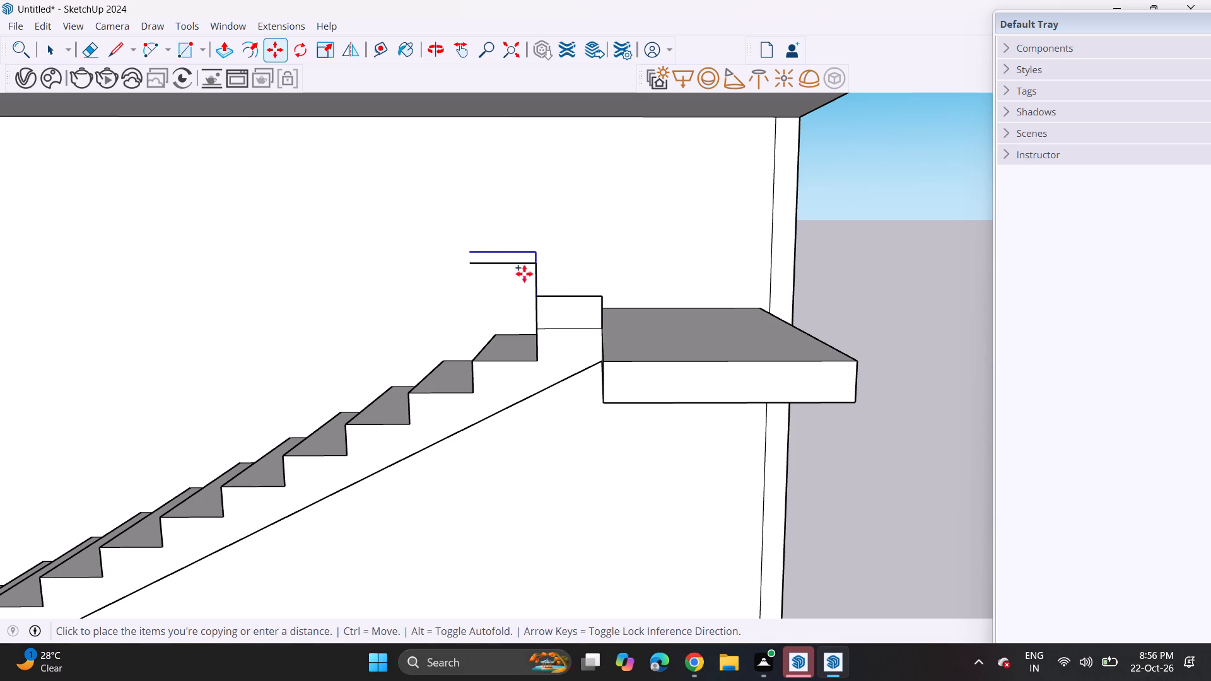
pyautogui.click(467, 264)
pyautogui.click(468, 264)
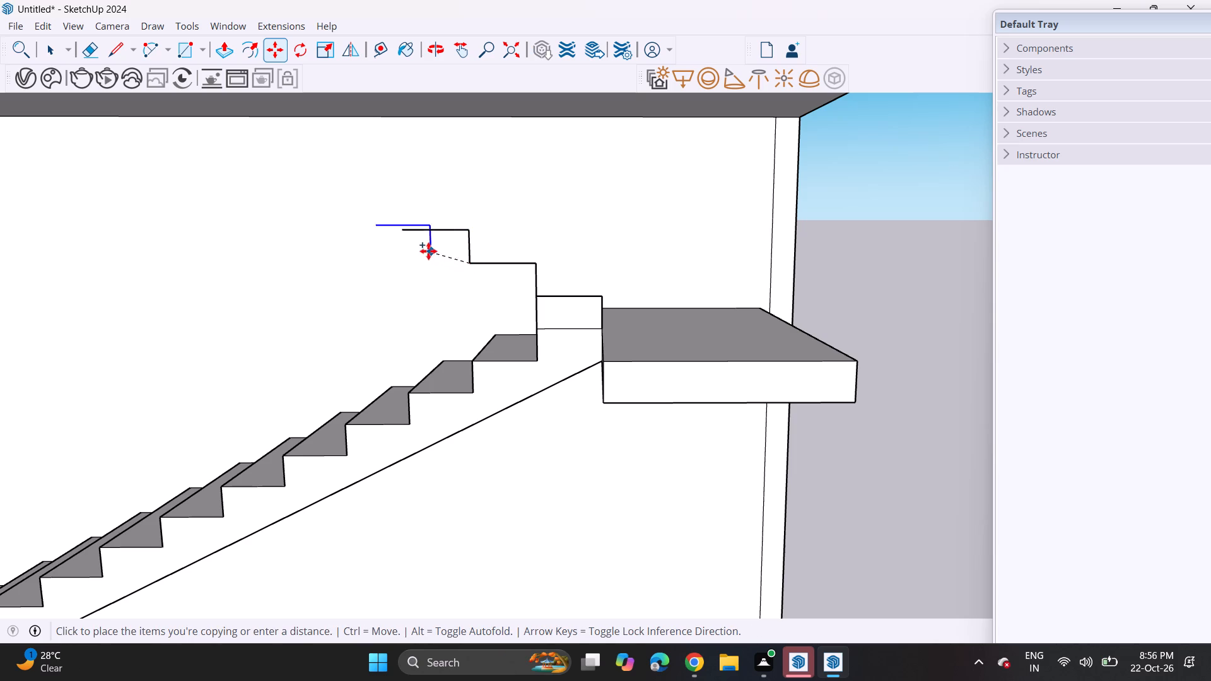
pyautogui.click(399, 231)
pyautogui.click(403, 232)
pyautogui.keyDown('shift'); pyautogui.moveTo(373, 202); pyautogui.dragTo(447, 230, button='middle'); pyautogui.keyUp('shift')
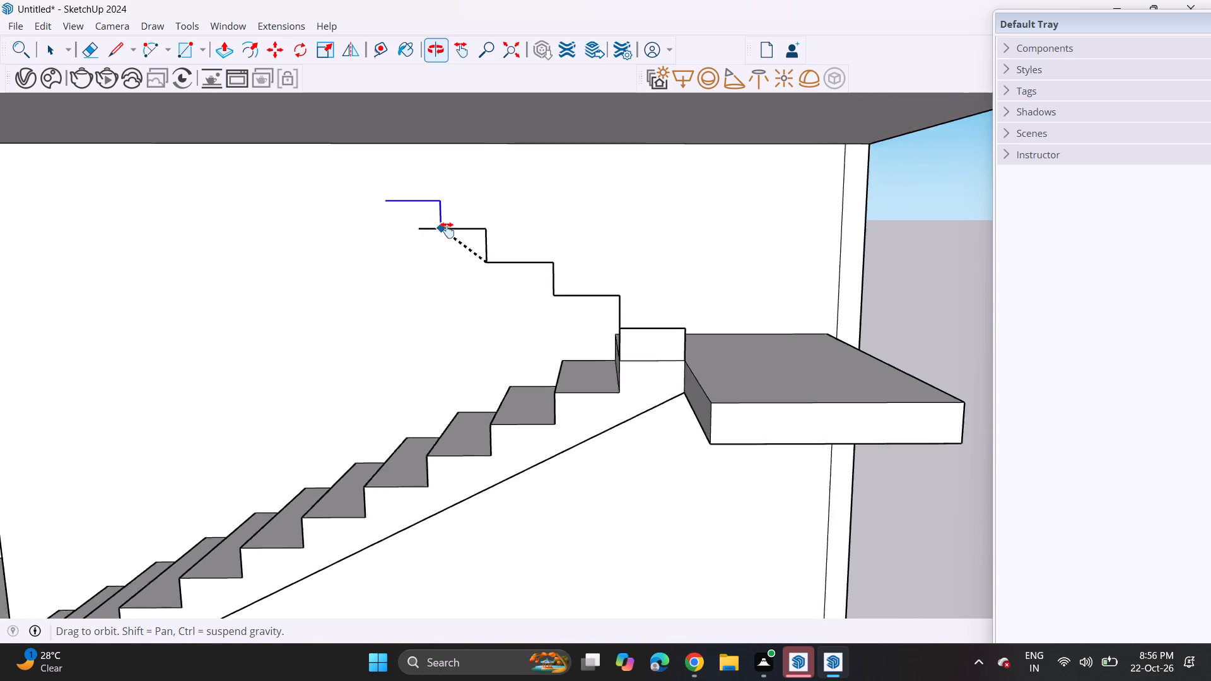
pyautogui.keyDown('shift'); pyautogui.moveTo(447, 230); pyautogui.dragTo(489, 256, button='middle'); pyautogui.keyUp('shift')
pyautogui.click(476, 263)
pyautogui.keyDown('ctrl'); pyautogui.click(475, 264); pyautogui.keyUp('ctrl')
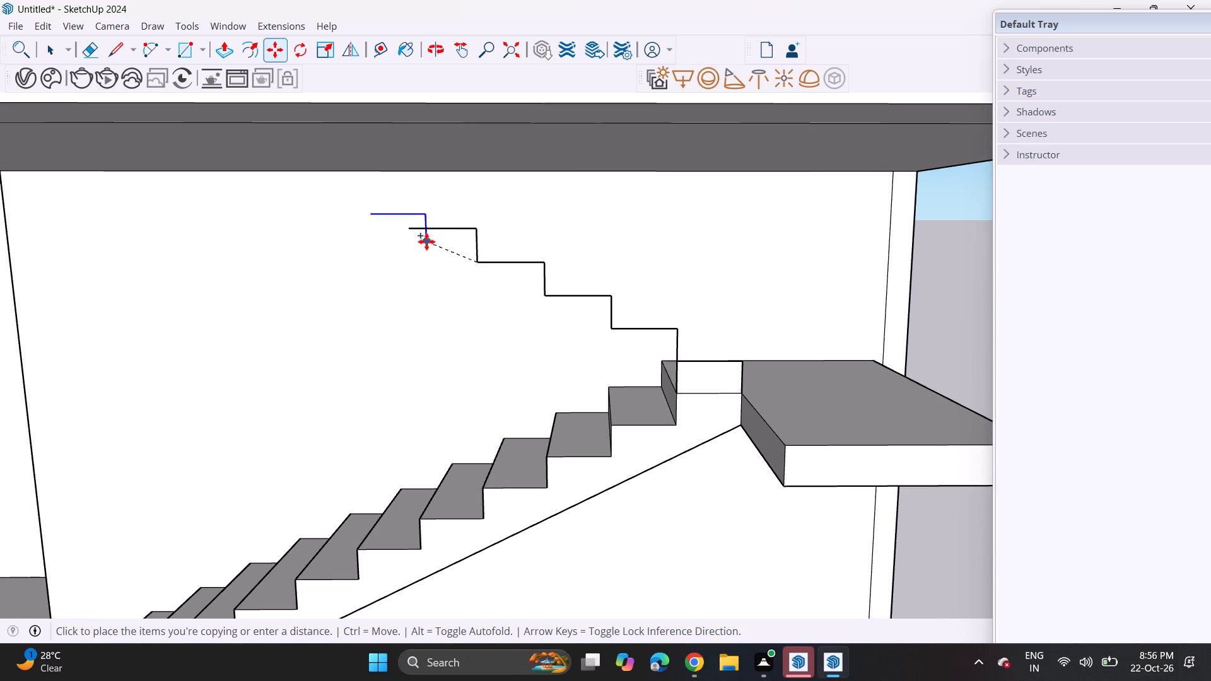
pyautogui.click(408, 227)
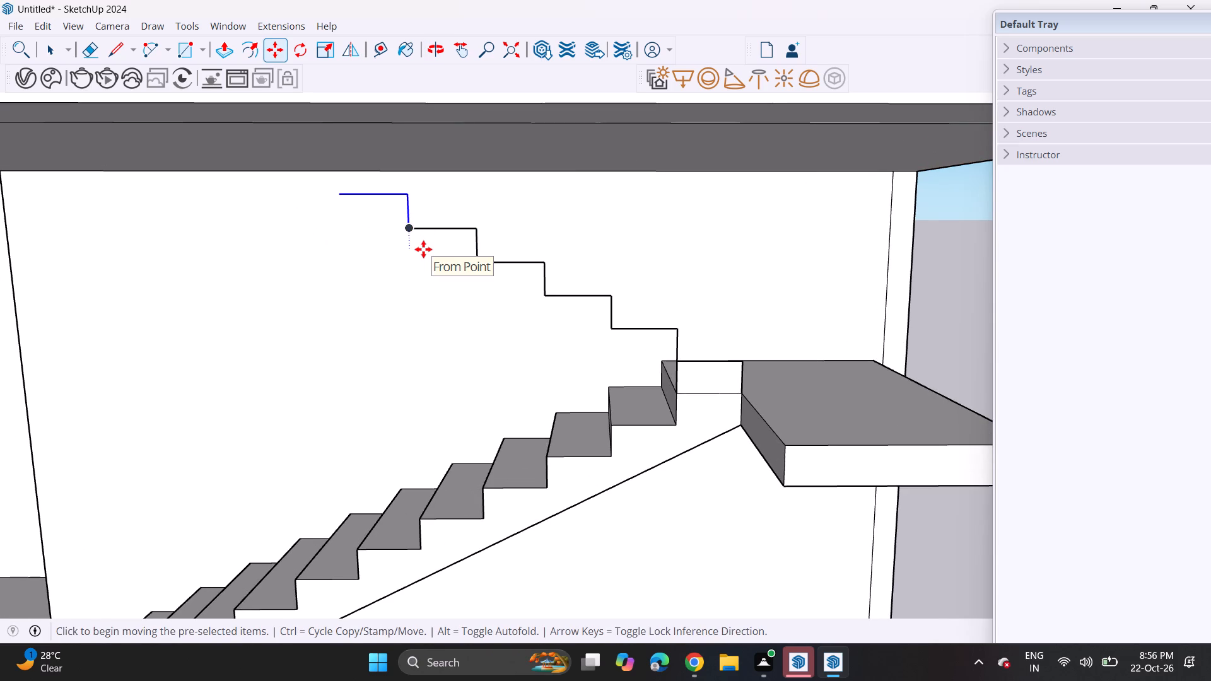
# Extend the upper stair profile with two more end-to-end copies of the riser and tread, up into the slab above.
pyautogui.scroll(-11, 423, 249)
pyautogui.moveTo(424, 249); pyautogui.dragTo(538, 279, button='middle')
pyautogui.keyDown('ctrl'); pyautogui.keyDown('shift'); pyautogui.scroll(1, 460, 271); pyautogui.keyUp('shift'); pyautogui.keyUp('ctrl')
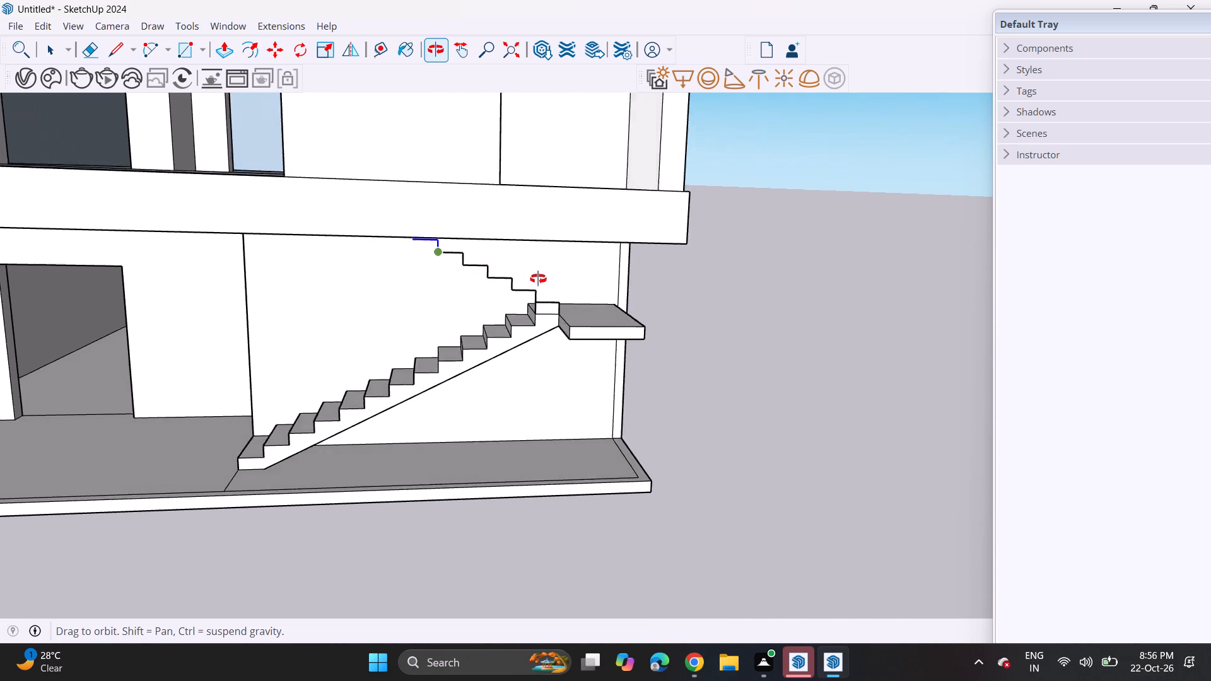
pyautogui.moveTo(538, 279); pyautogui.dragTo(539, 279, button='middle')
pyautogui.moveTo(471, 271); pyautogui.dragTo(475, 220, button='middle')
pyautogui.scroll(6, 448, 268)
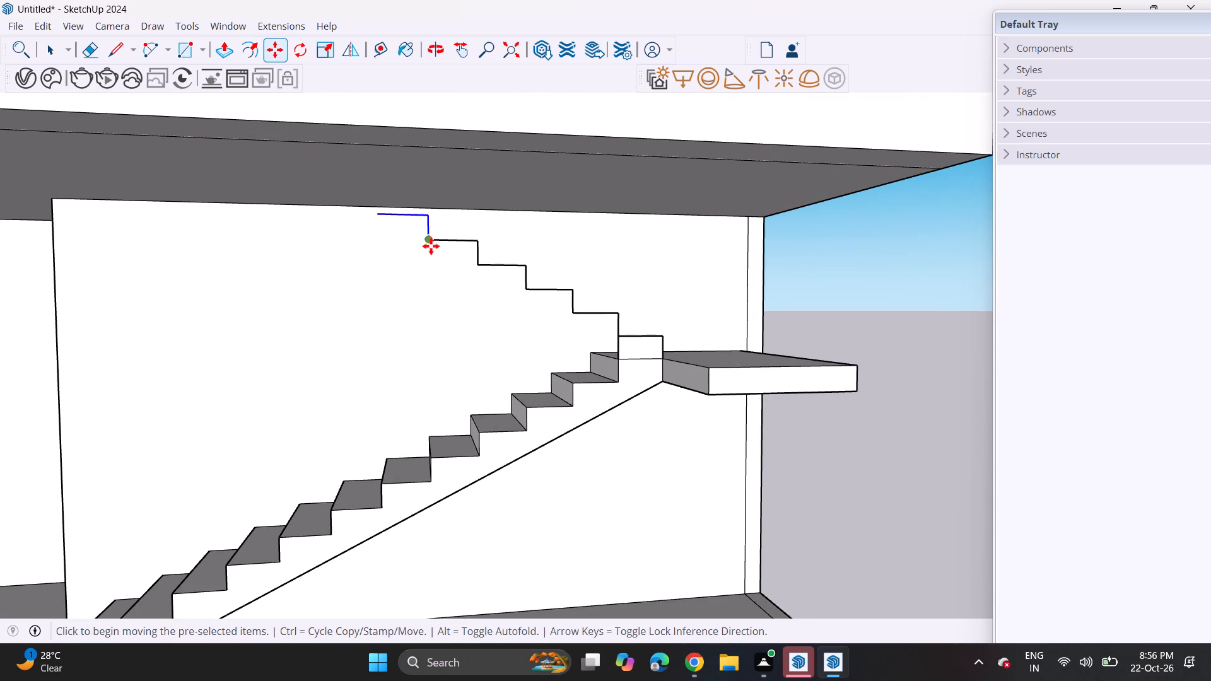
pyautogui.click(431, 246)
pyautogui.click(375, 217)
pyautogui.click(380, 216)
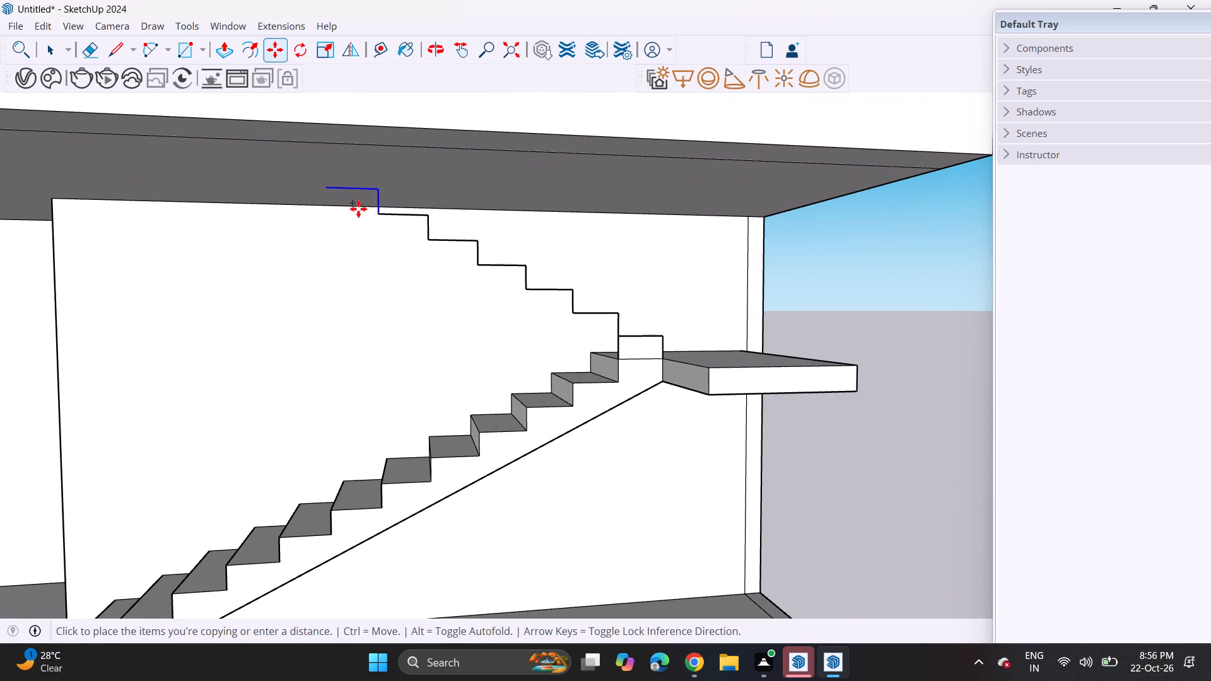
pyautogui.click(323, 188)
# Close the upper profile with a 6" drop and a sloping underside line to the first step's base, and erase the line dividing that step.
pyautogui.scroll(1, 377, 219)
pyautogui.moveTo(377, 219); pyautogui.dragTo(342, 233, button='middle')
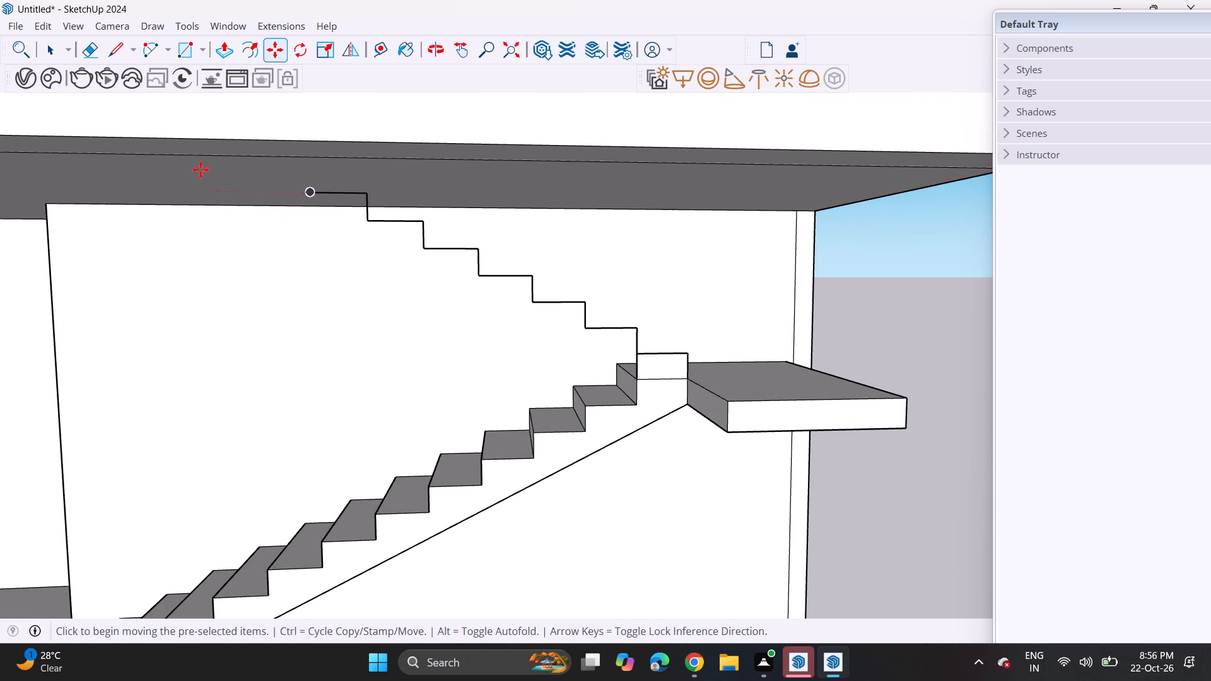
pyautogui.click(118, 45)
pyautogui.scroll(4, 271, 190)
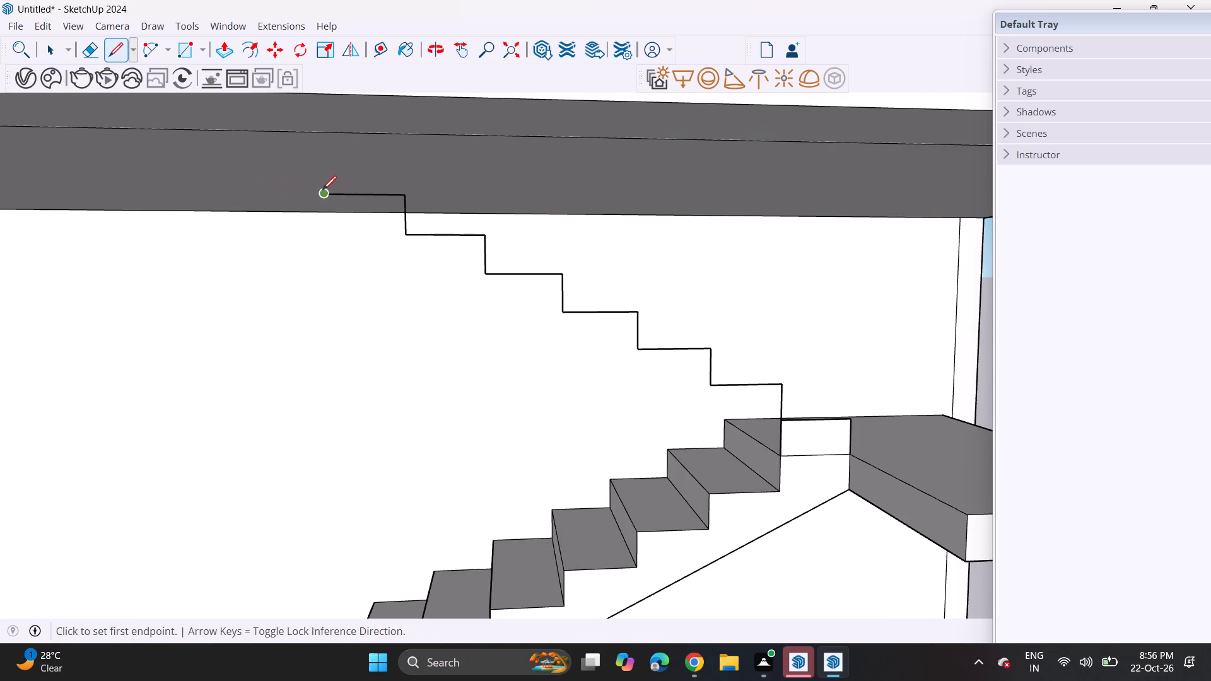
pyautogui.click(322, 190)
pyautogui.press('6')
pyautogui.press('Return')
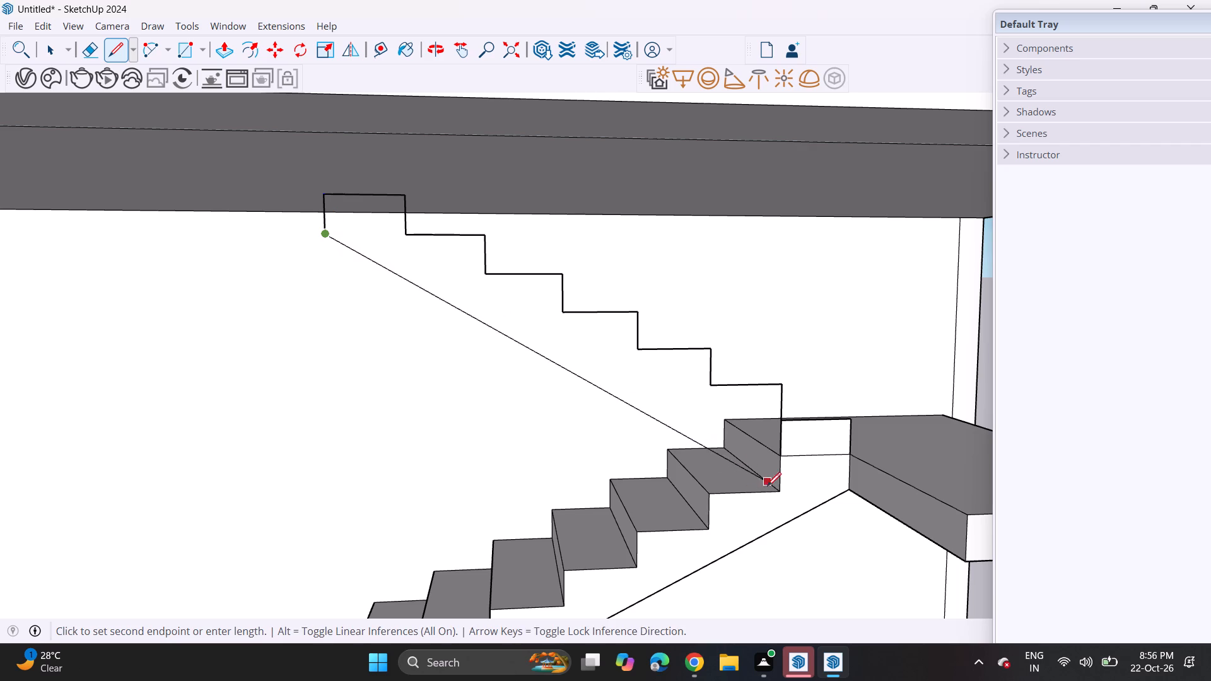
pyautogui.click(781, 458)
pyautogui.moveTo(739, 412); pyautogui.dragTo(713, 410, button='middle')
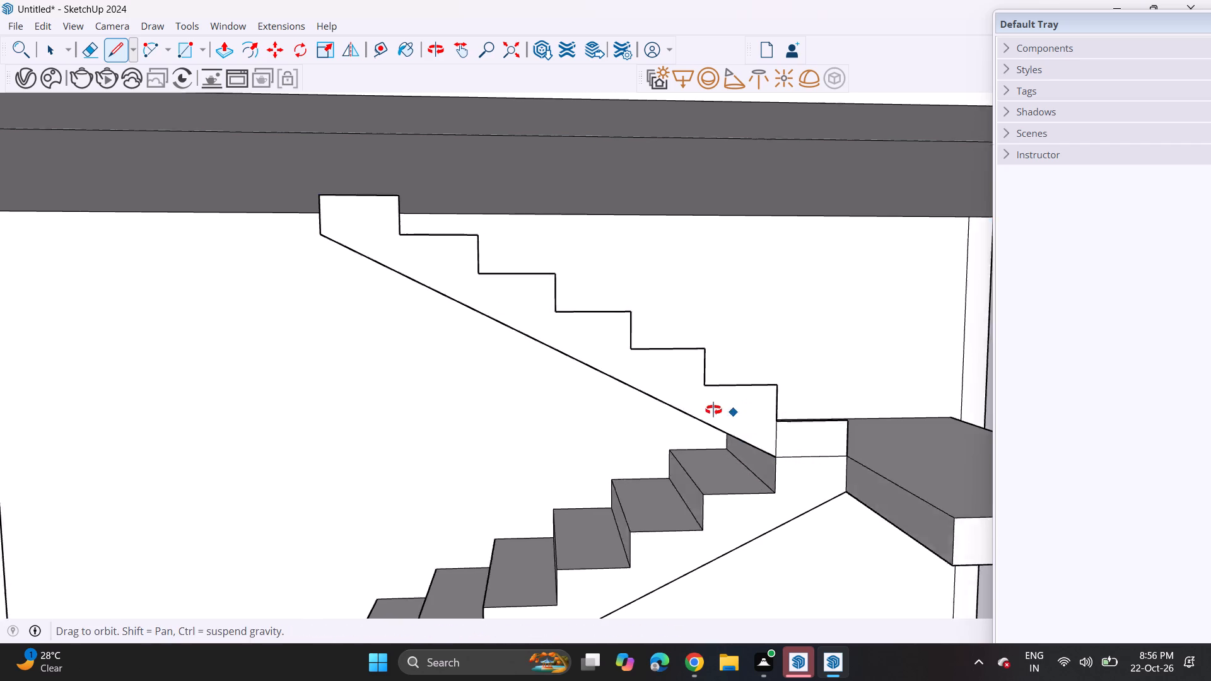
pyautogui.moveTo(713, 410); pyautogui.dragTo(488, 399, button='middle')
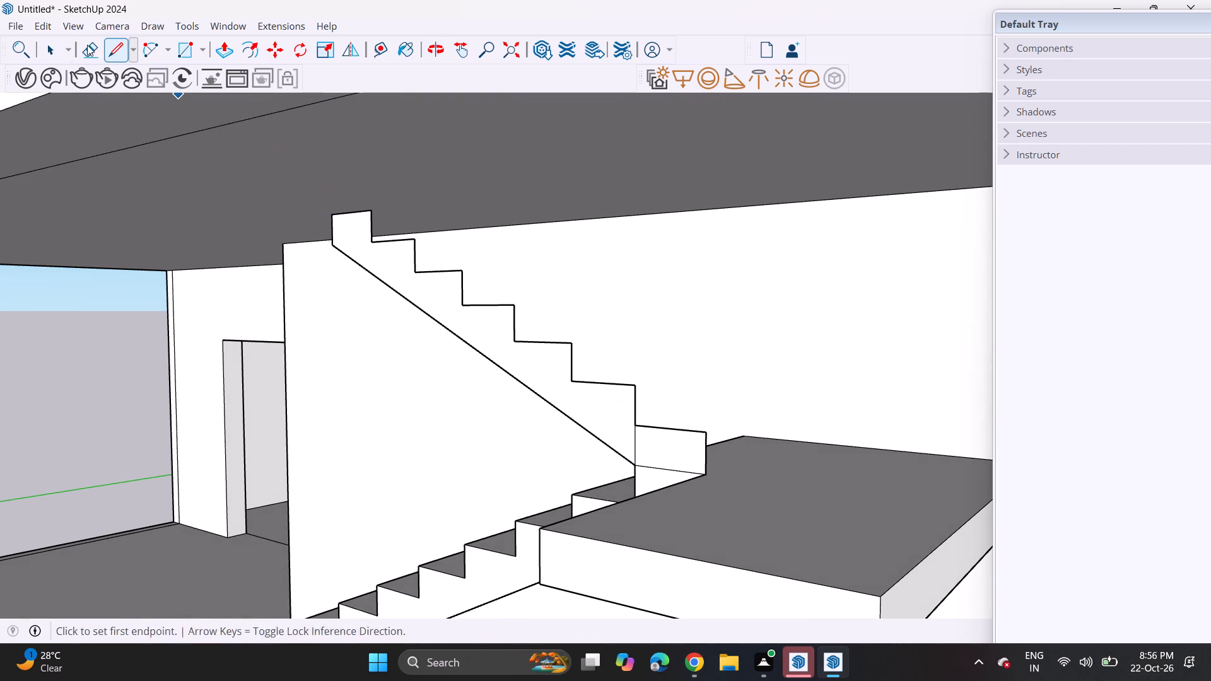
pyautogui.click(89, 45)
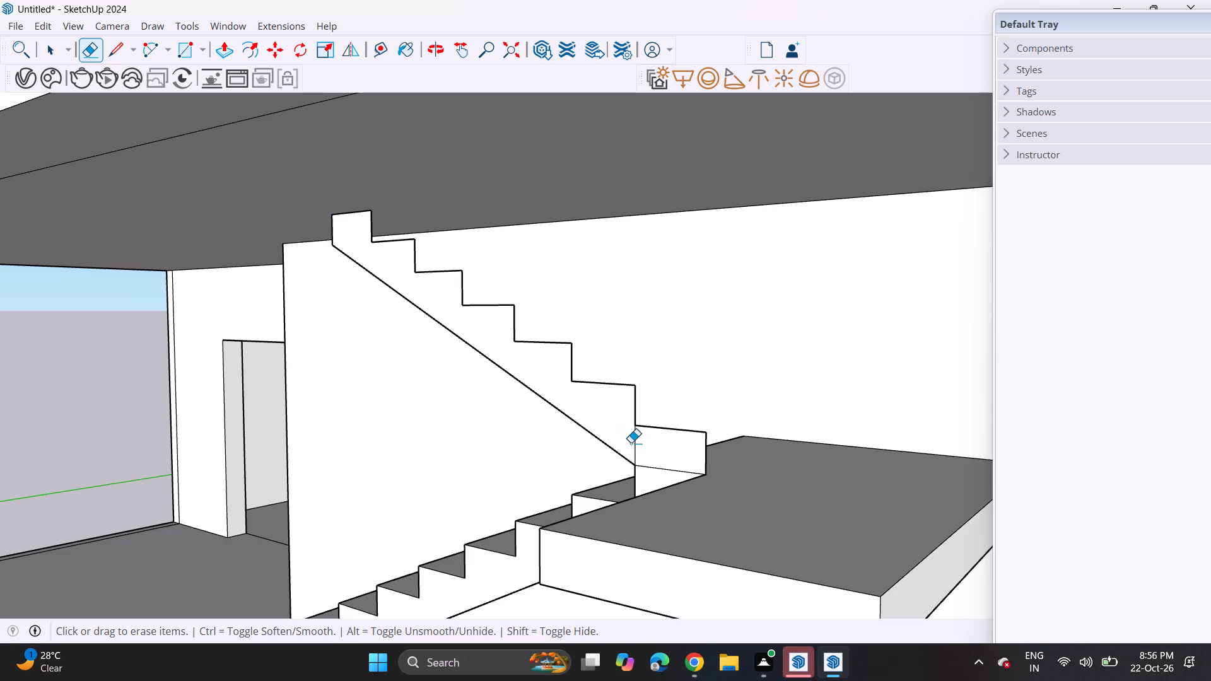
pyautogui.click(635, 446)
# Extrude the upper stair profile outward to the landing's front edge with Push/Pull.
pyautogui.click(222, 50)
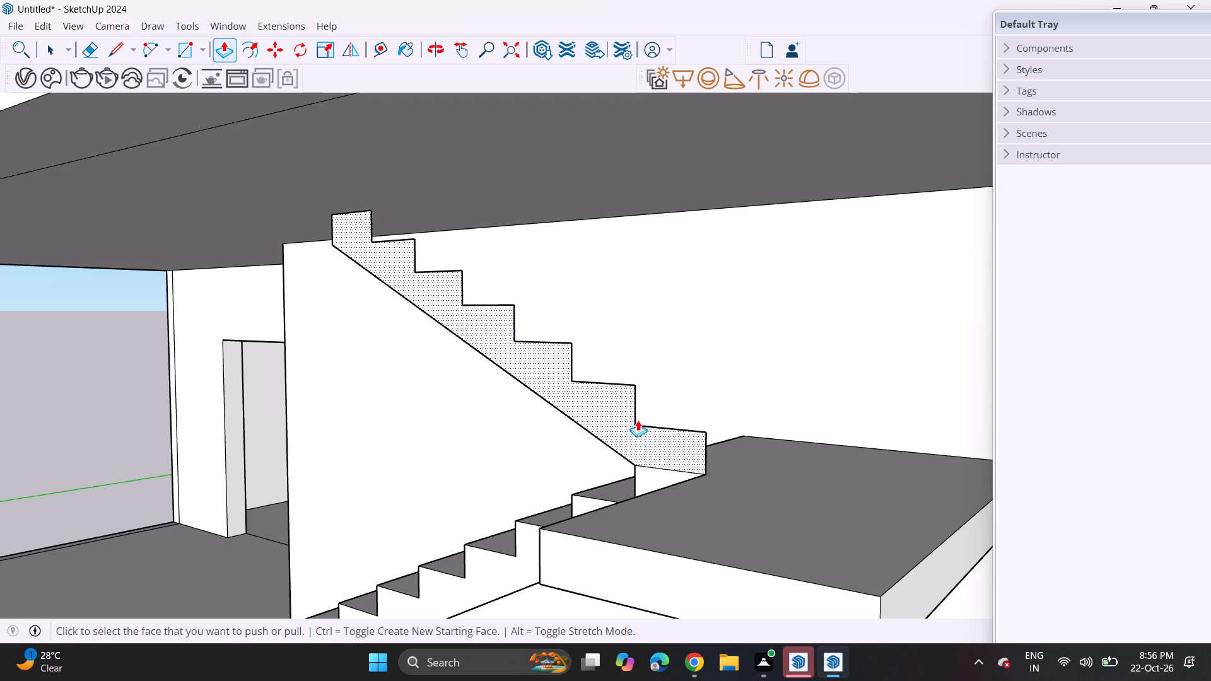
pyautogui.click(660, 436)
pyautogui.click(573, 550)
# Extend the landing's inner end face beneath the upper flight's first step to meet the start of its sloping underside.
pyautogui.scroll(-4, 490, 490)
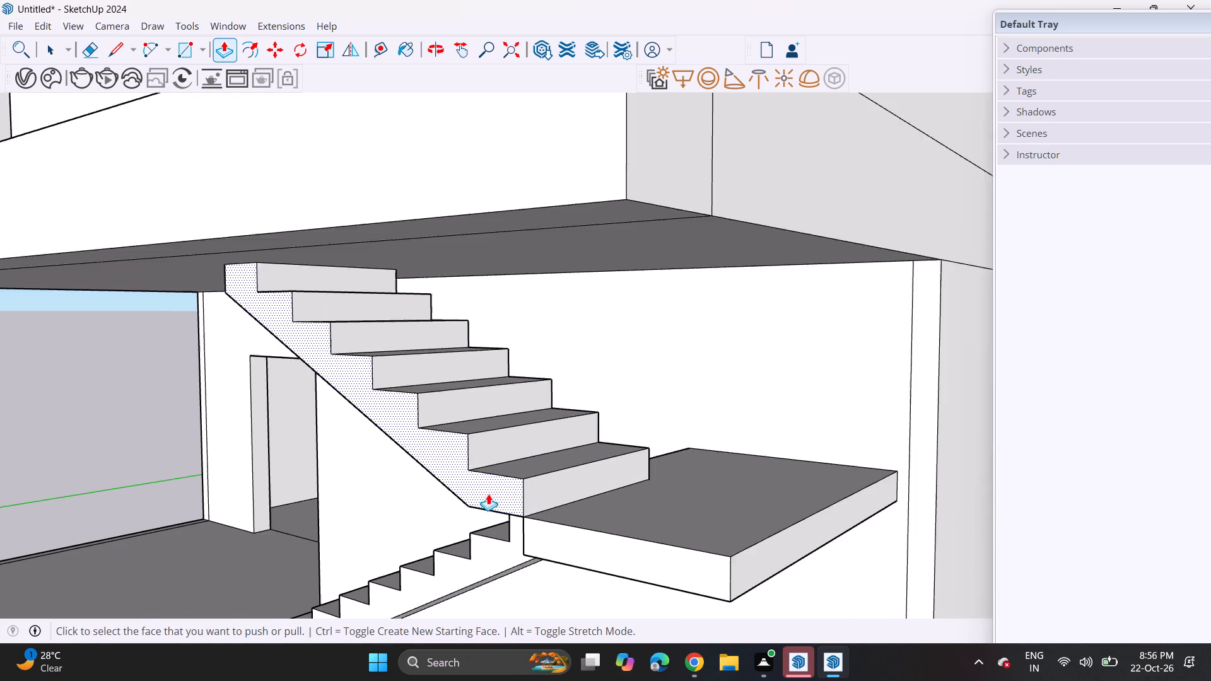
pyautogui.scroll(-2, 488, 494)
pyautogui.moveTo(421, 506); pyautogui.dragTo(698, 483, button='middle')
pyautogui.scroll(-6, 640, 472)
pyautogui.moveTo(664, 486); pyautogui.dragTo(586, 451, button='middle')
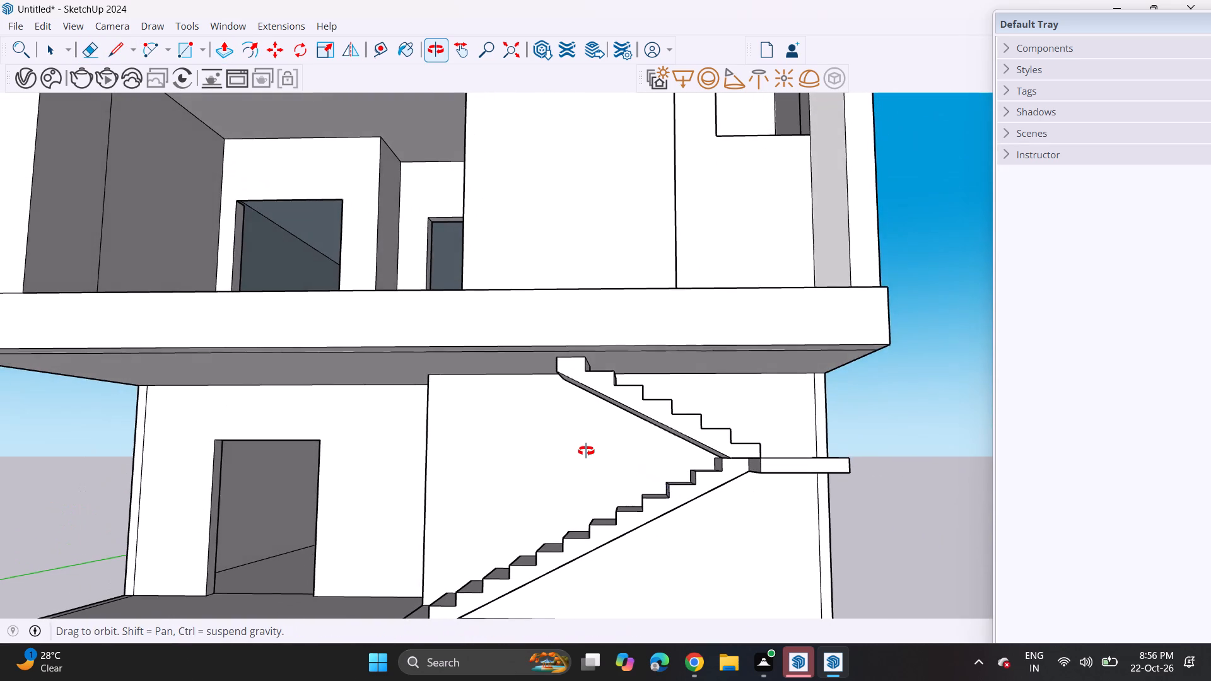
pyautogui.moveTo(586, 451); pyautogui.dragTo(589, 451, button='middle')
pyautogui.scroll(-5, 587, 437)
pyautogui.moveTo(699, 442); pyautogui.dragTo(697, 467, button='middle')
pyautogui.scroll(3, 669, 477)
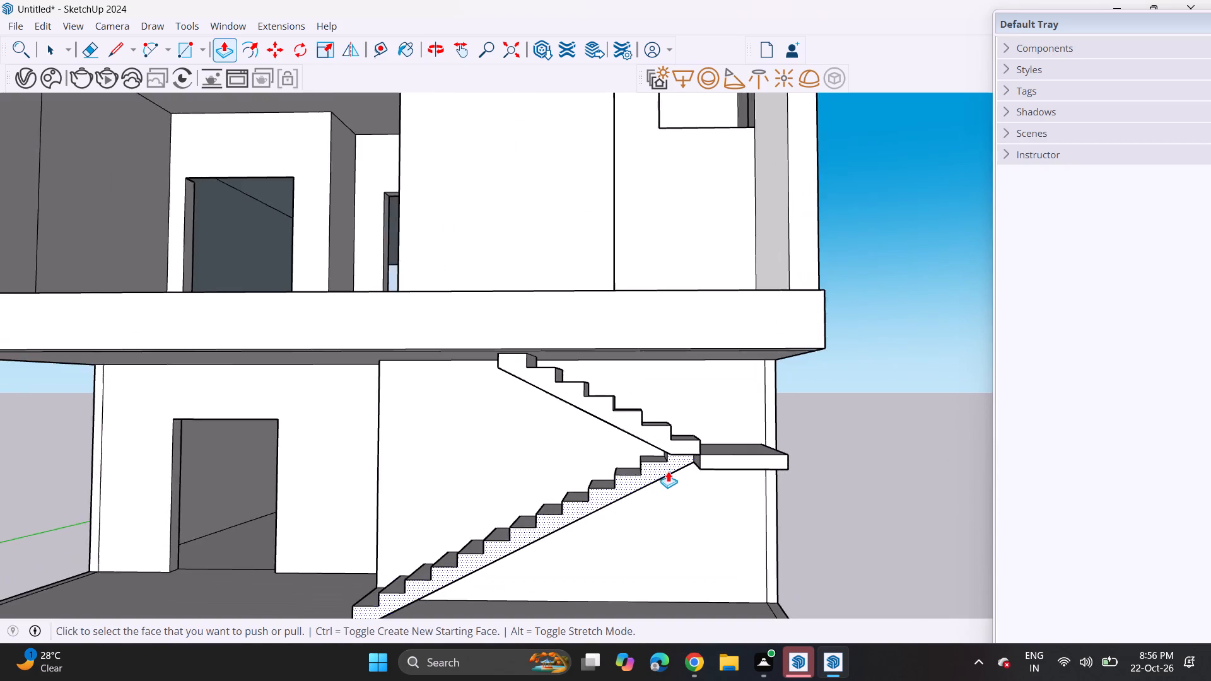
pyautogui.scroll(6, 668, 471)
pyautogui.moveTo(680, 453); pyautogui.dragTo(728, 395, button='middle')
pyautogui.scroll(4, 735, 436)
pyautogui.click(729, 428)
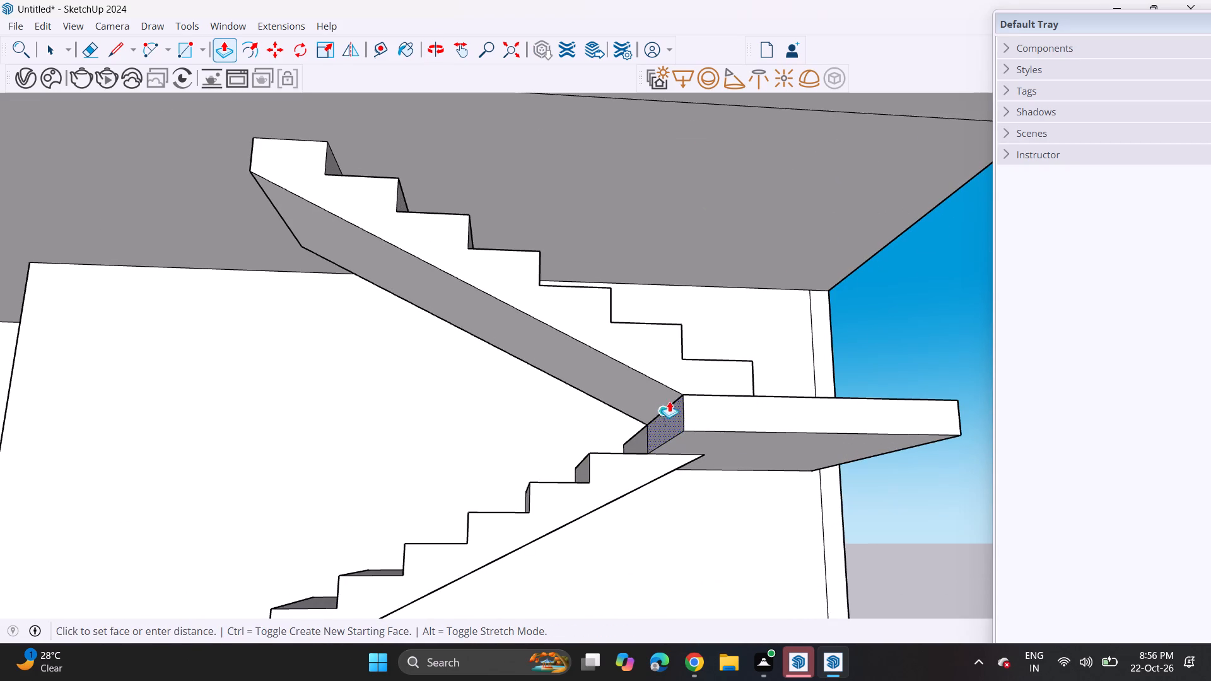
pyautogui.click(661, 390)
# Examine the two-flight staircase and its landing from close up and against the whole house front.
pyautogui.scroll(1, 699, 381)
pyautogui.moveTo(699, 381); pyautogui.dragTo(645, 460, button='middle')
pyautogui.scroll(-8, 628, 431)
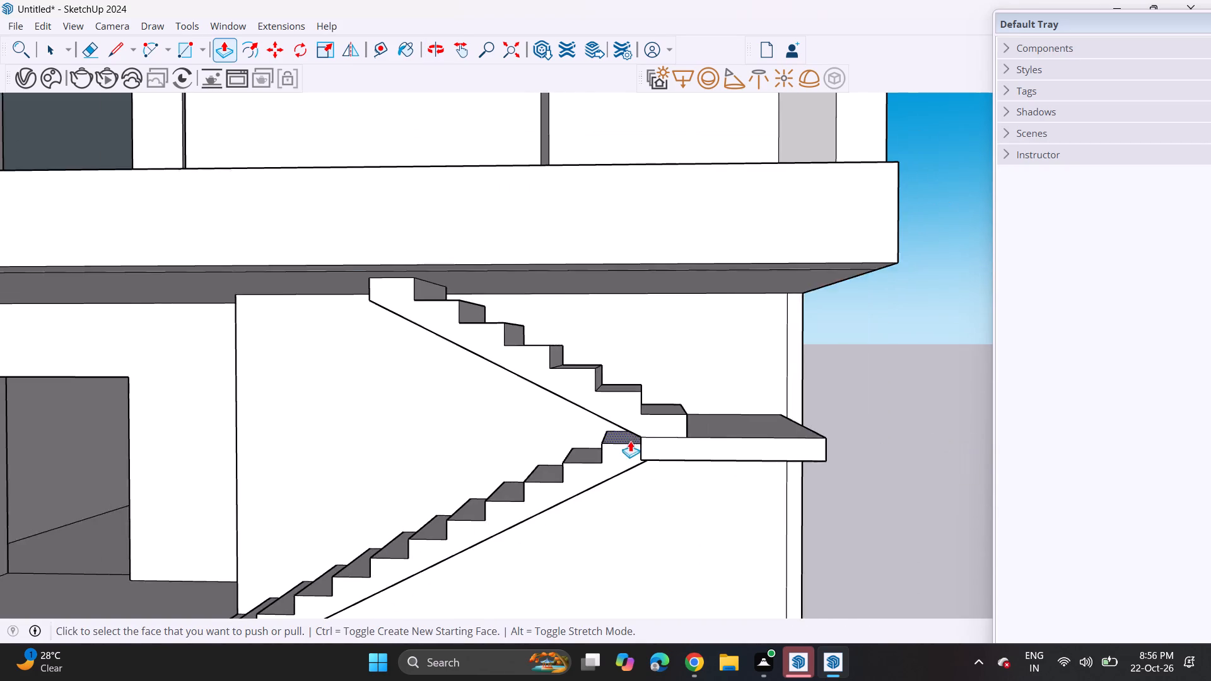
pyautogui.scroll(-6, 630, 441)
pyautogui.moveTo(604, 499); pyautogui.dragTo(725, 488, button='middle')
pyautogui.scroll(1, 725, 488)
pyautogui.scroll(-5, 701, 472)
pyautogui.moveTo(660, 462); pyautogui.dragTo(690, 510, button='middle')
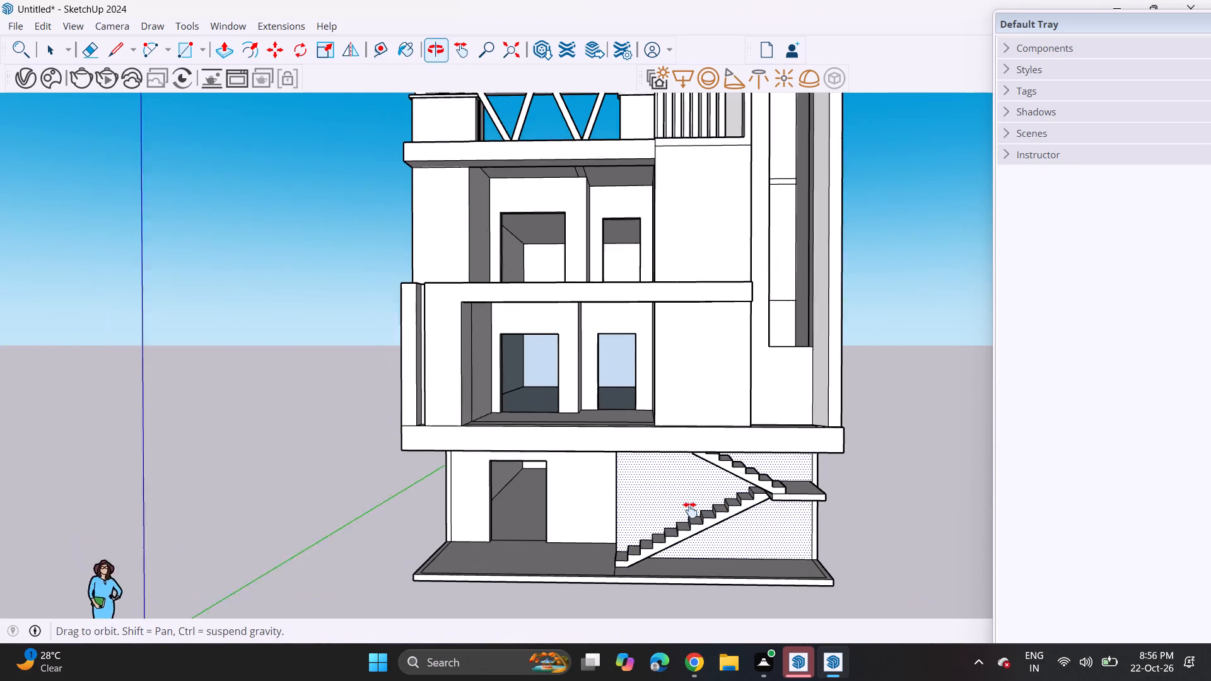
pyautogui.moveTo(690, 510); pyautogui.dragTo(690, 513, button='middle')
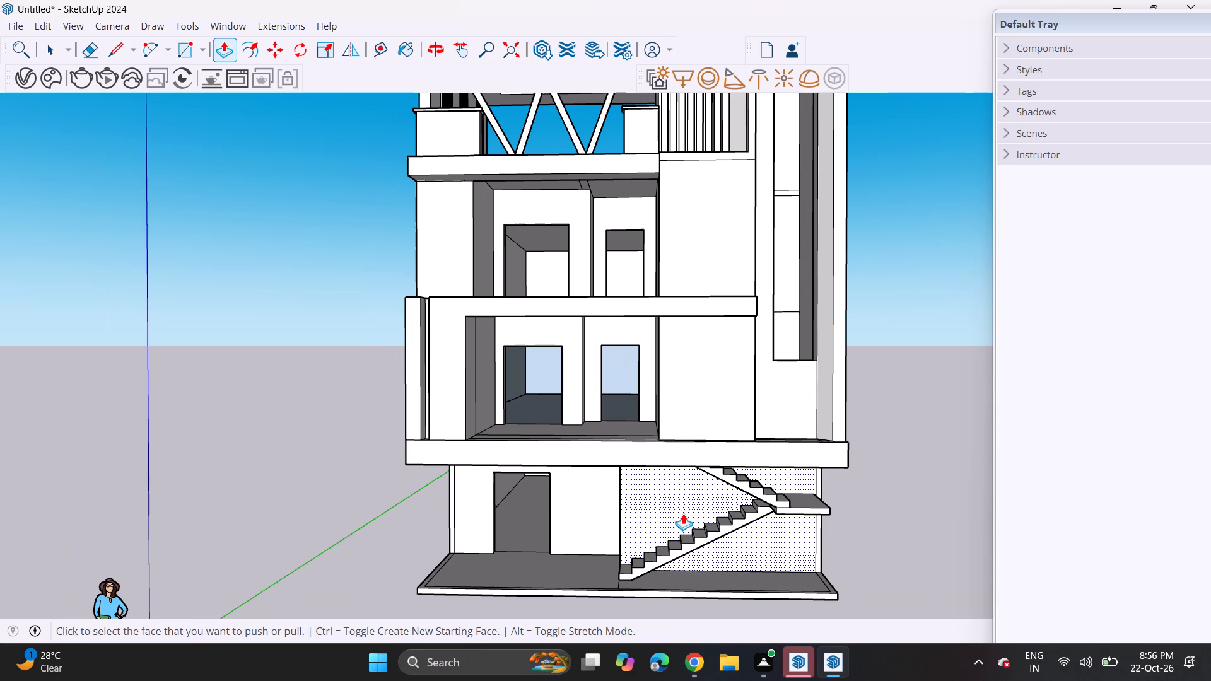
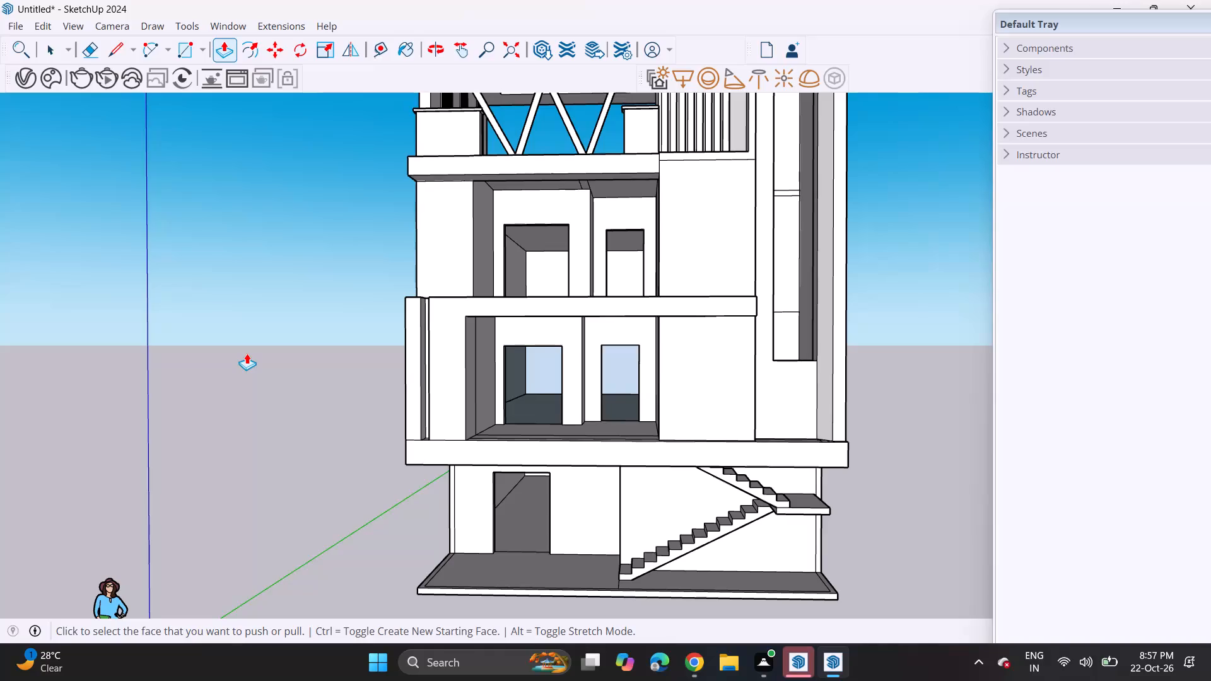
# Draw a narrow full-width horizontal strip across the top of the first-floor wall panel beside the door openings.
pyautogui.scroll(-4, 289, 383)
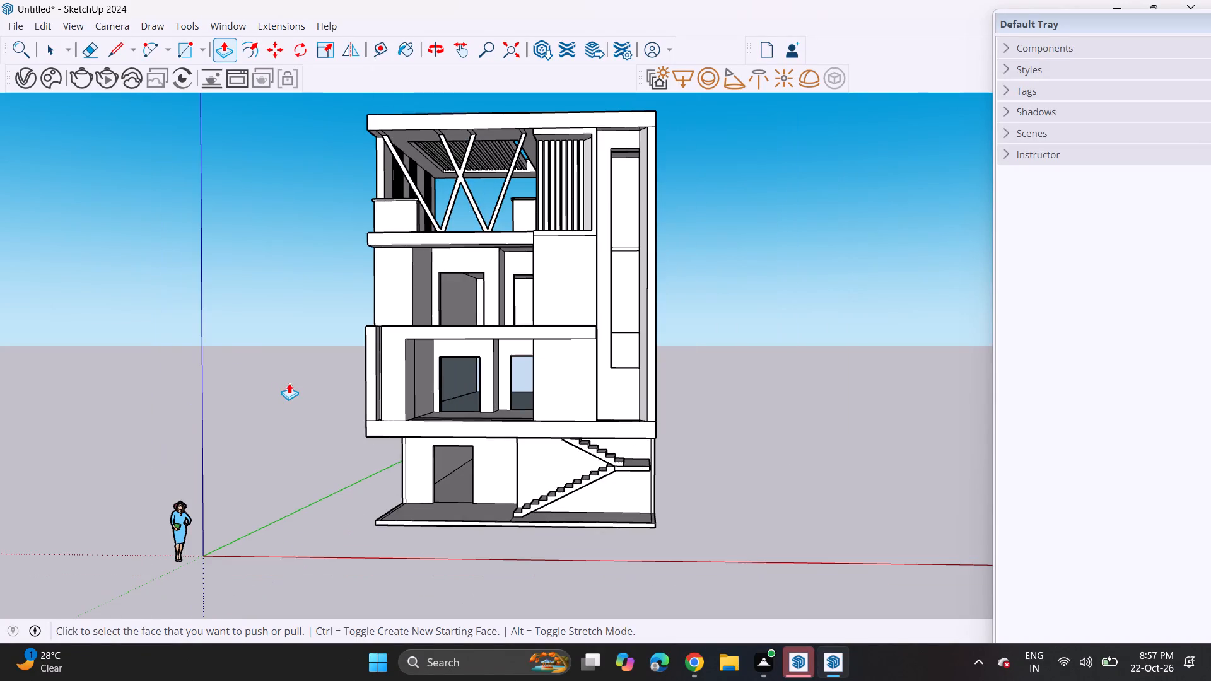
pyautogui.scroll(-1, 308, 385)
pyautogui.keyDown('shift'); pyautogui.moveTo(316, 390); pyautogui.dragTo(281, 447, button='middle'); pyautogui.keyUp('shift')
pyautogui.moveTo(298, 447); pyautogui.dragTo(378, 435, button='middle')
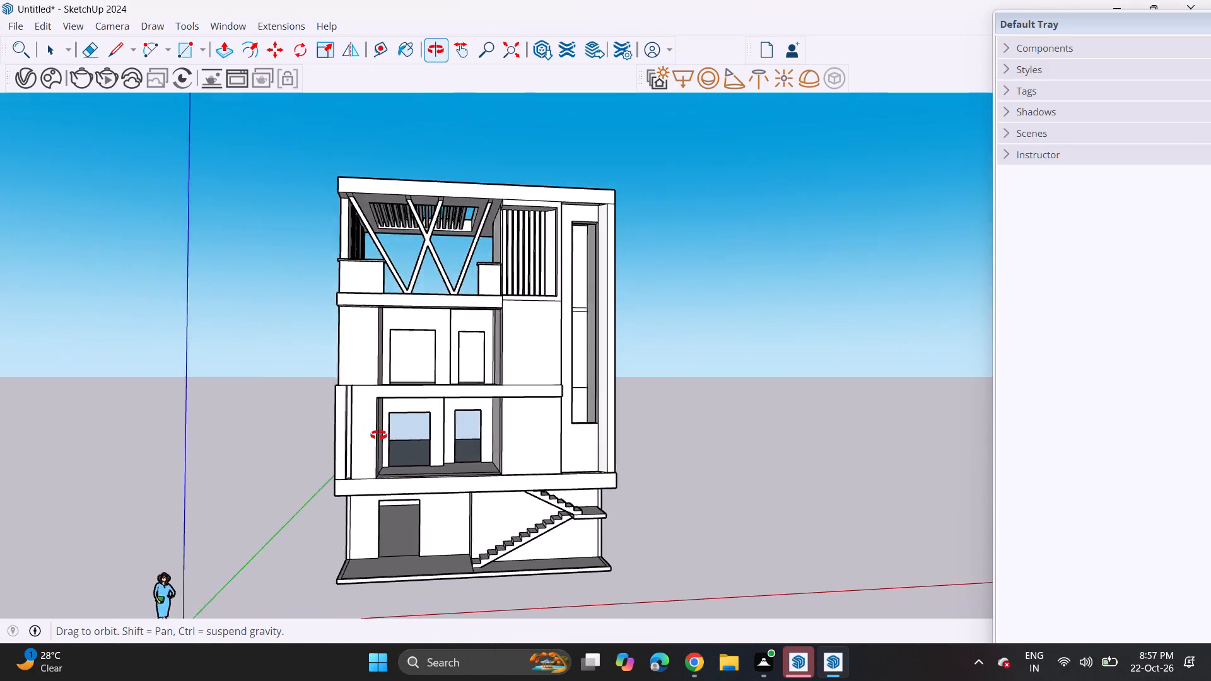
pyautogui.moveTo(378, 435); pyautogui.dragTo(336, 412, button='middle')
pyautogui.scroll(10, 513, 426)
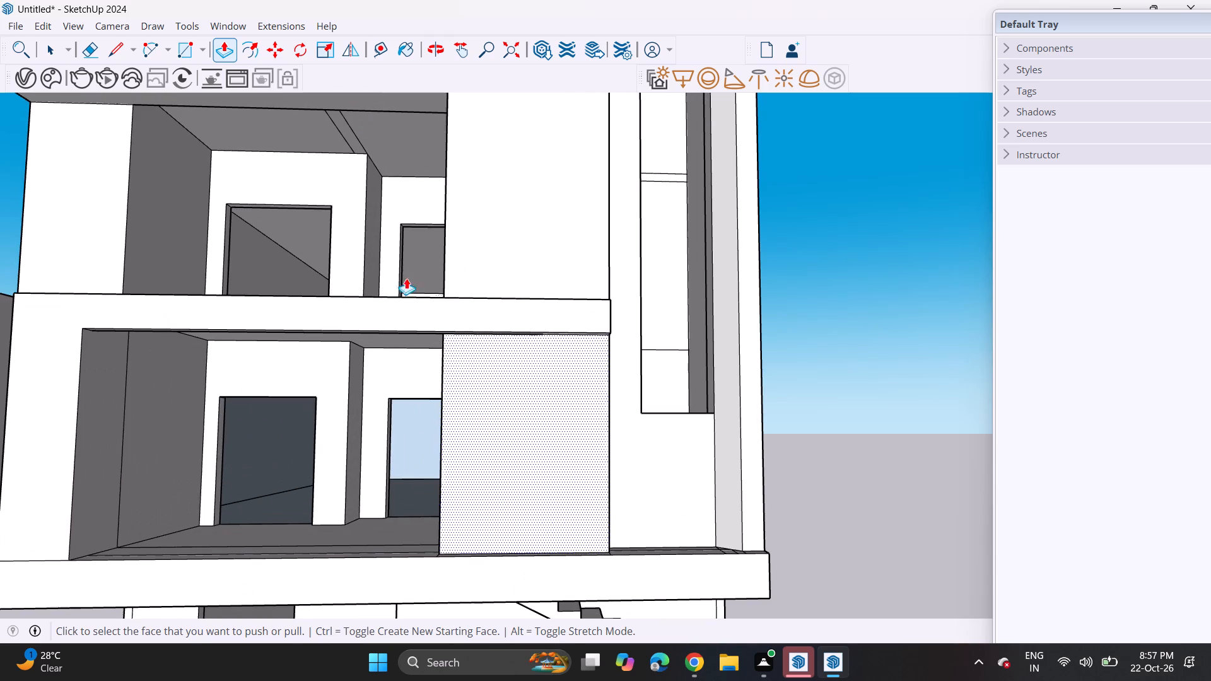
pyautogui.click(190, 45)
pyautogui.scroll(4, 434, 279)
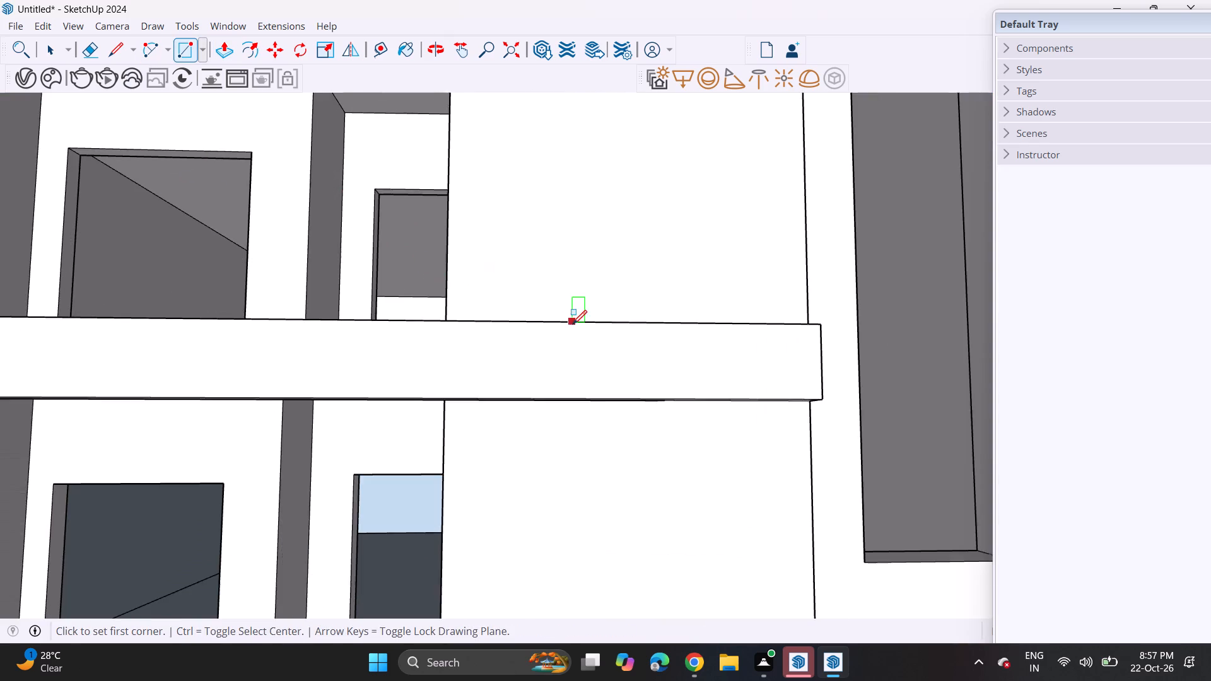
pyautogui.scroll(2, 573, 324)
pyautogui.moveTo(562, 321); pyautogui.dragTo(500, 0, button='middle')
pyautogui.click(806, 119)
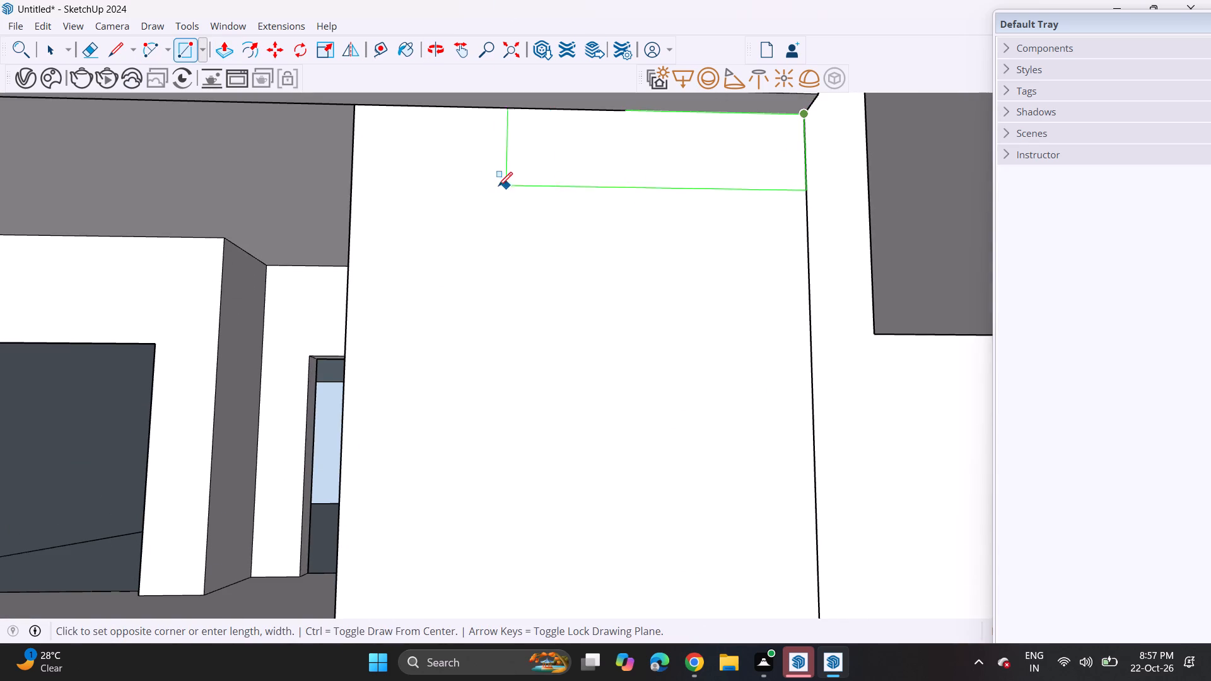
pyautogui.click(352, 165)
pyautogui.scroll(-4, 506, 157)
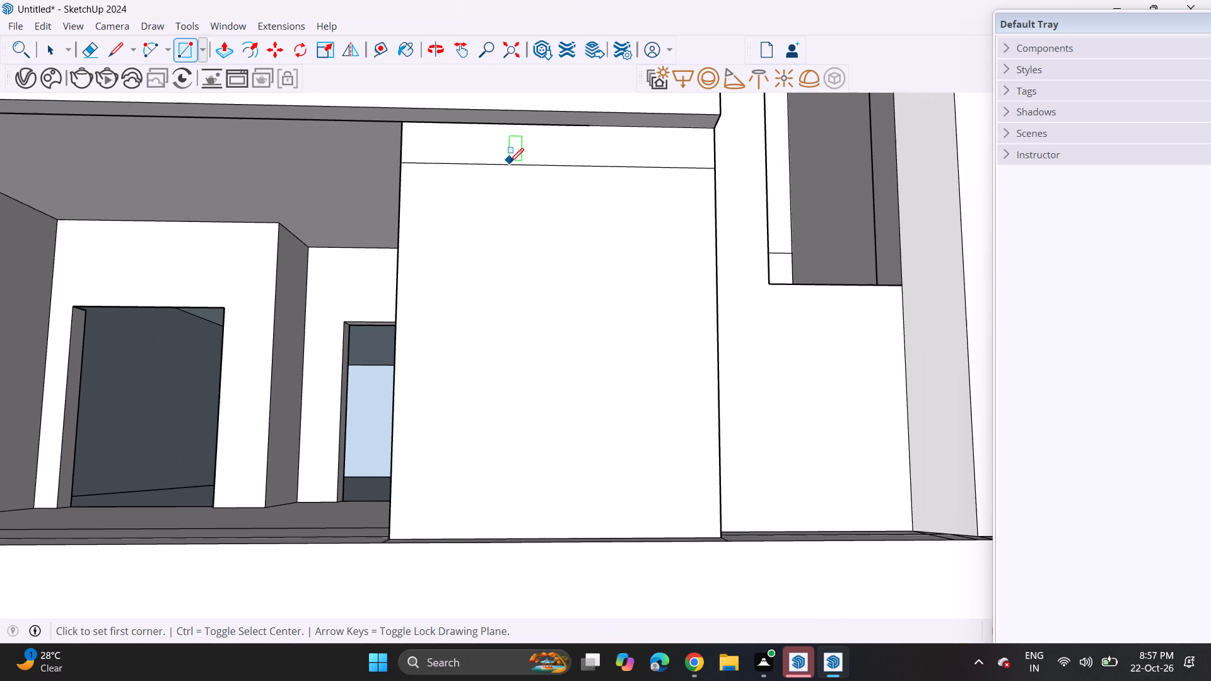
# Copy the horizontal strip down the first-floor wall panel four times, leaving a thin, even gap between strips.
pyautogui.press('space')
pyautogui.click(529, 155)
pyautogui.click(529, 155)
pyautogui.press('m')
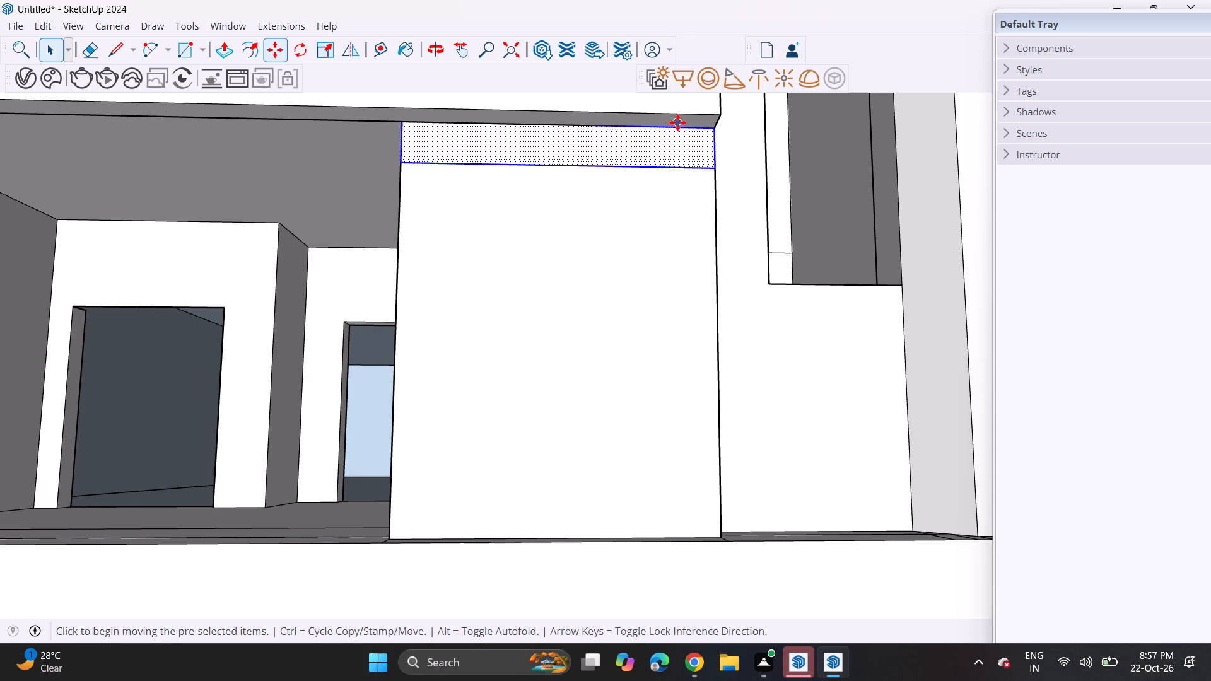
pyautogui.click(713, 129)
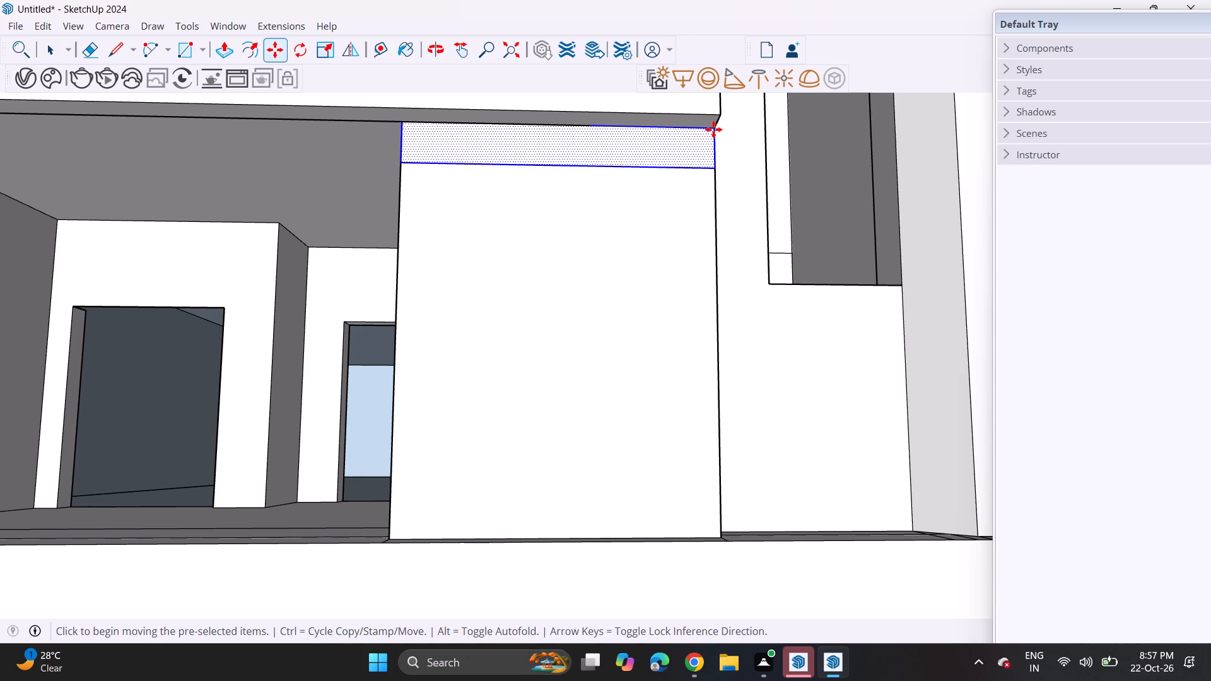
pyautogui.scroll(5, 716, 185)
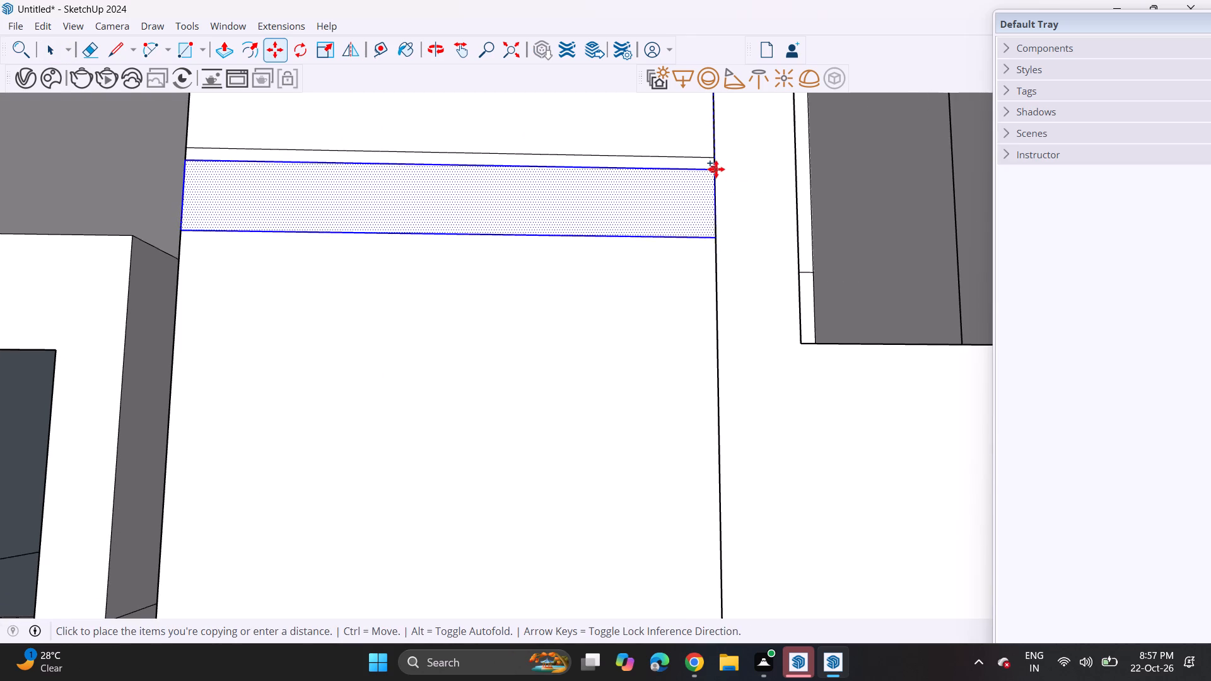
pyautogui.click(716, 166)
pyautogui.click(717, 158)
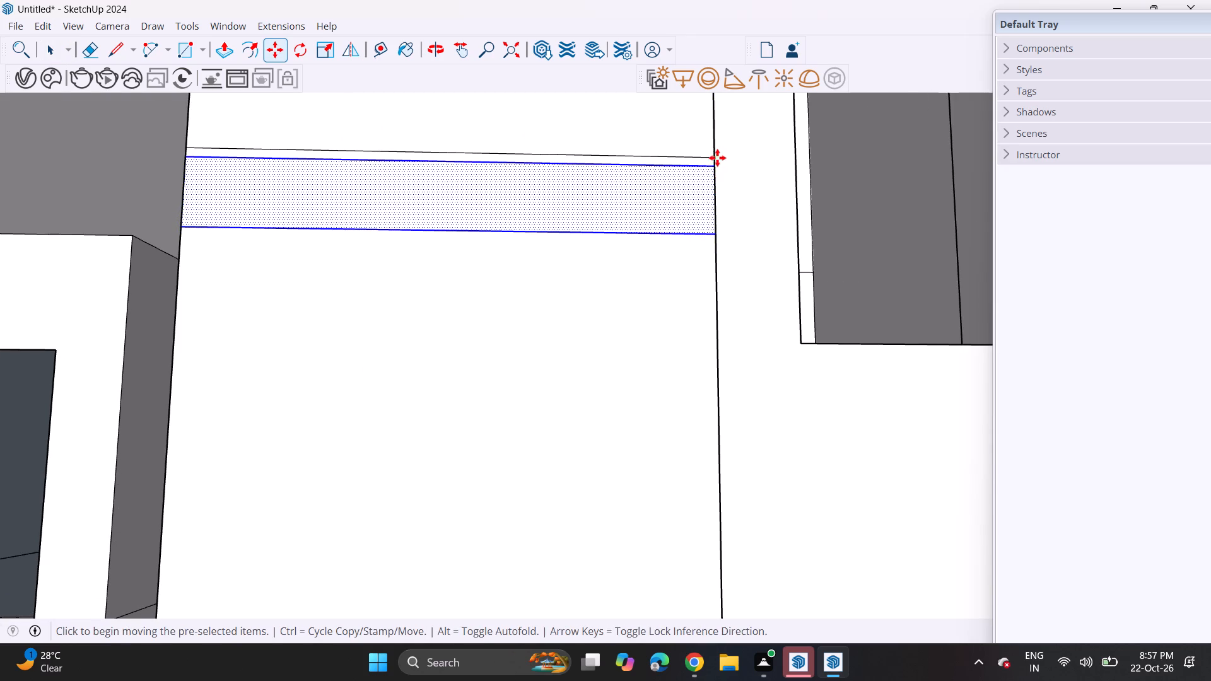
pyautogui.click(717, 236)
pyautogui.click(718, 233)
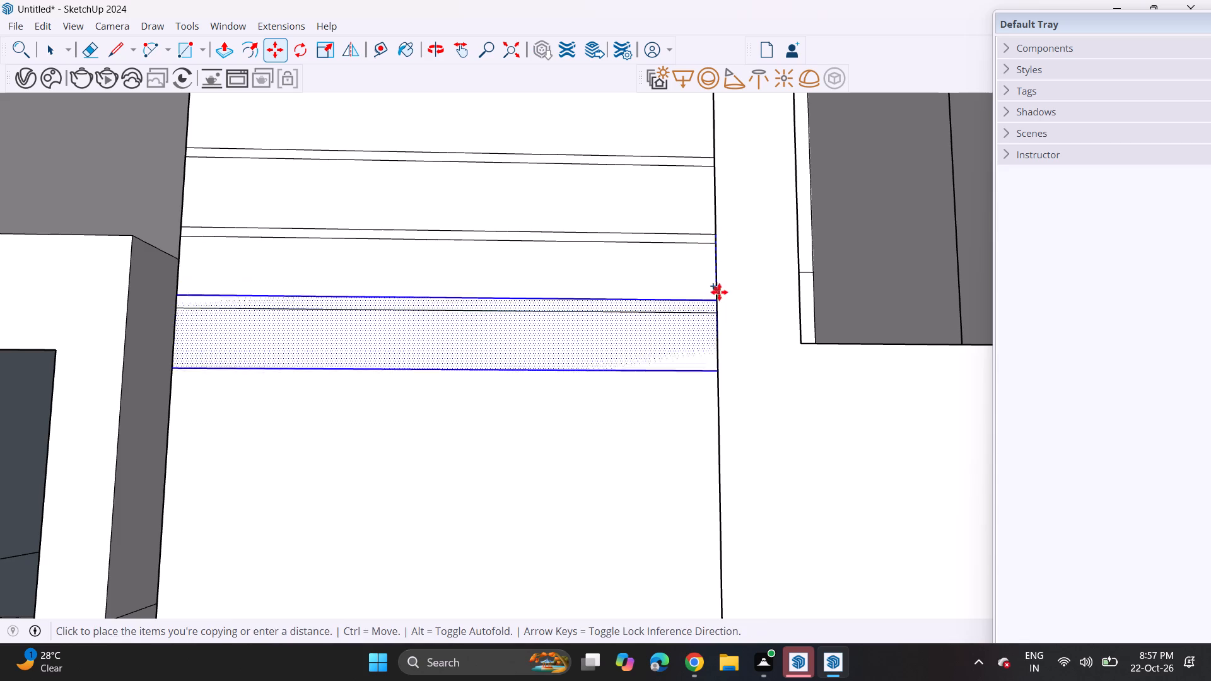
pyautogui.click(719, 311)
pyautogui.click(717, 312)
pyautogui.moveTo(703, 383); pyautogui.dragTo(681, 291, button='middle')
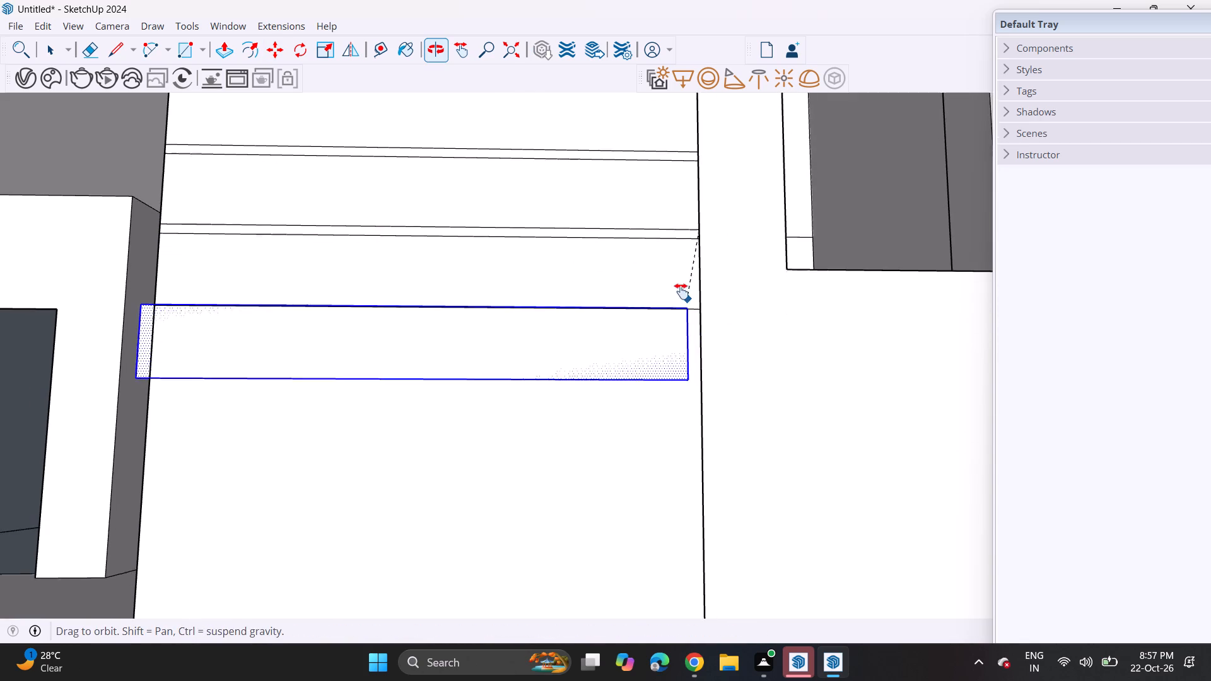
pyautogui.moveTo(681, 291); pyautogui.dragTo(681, 286, button='middle')
pyautogui.click(694, 300)
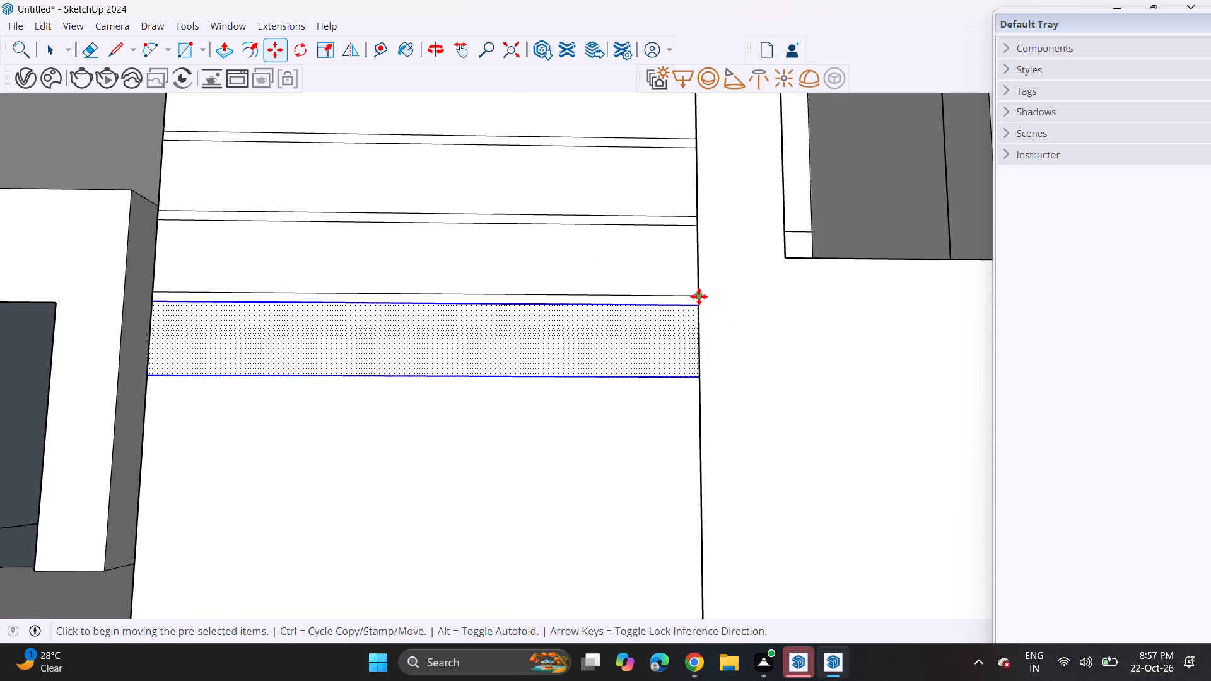
# Add four more strip copies with the same thin gaps, continuing down to the base of the first-floor panel.
pyautogui.click(698, 296)
pyautogui.click(697, 376)
pyautogui.click(701, 375)
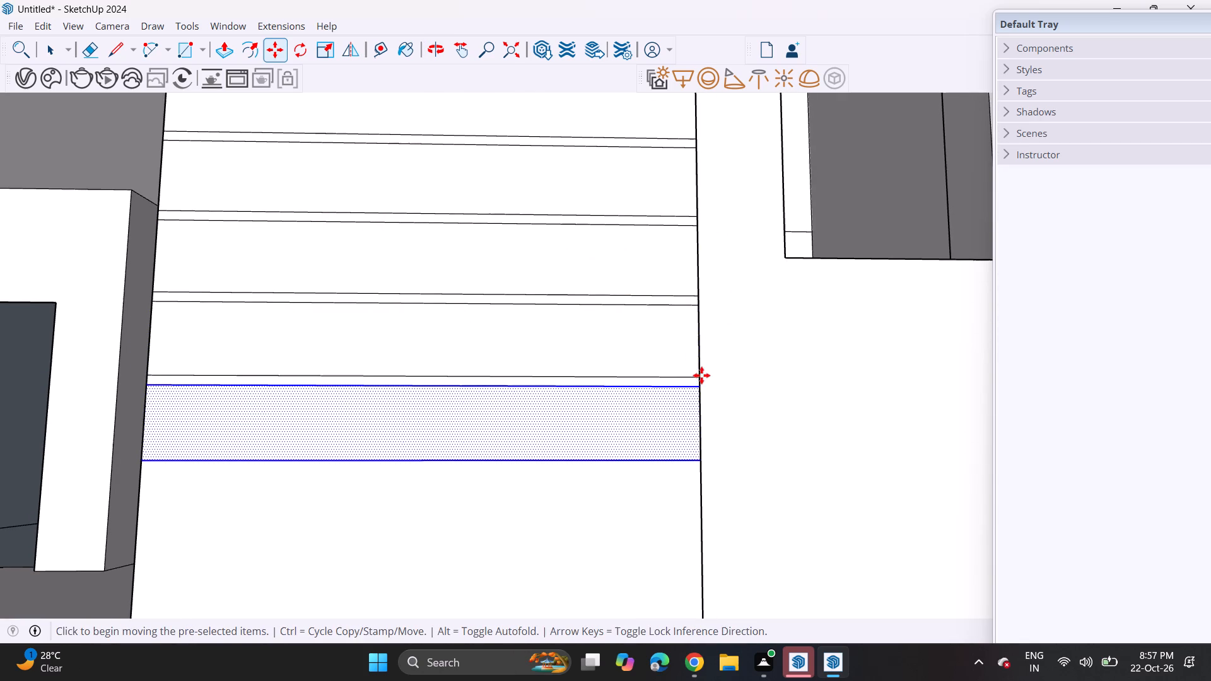
pyautogui.click(699, 458)
pyautogui.scroll(-6, 684, 447)
pyautogui.keyDown('shift'); pyautogui.moveTo(679, 455); pyautogui.dragTo(640, 318, button='middle'); pyautogui.keyUp('shift')
pyautogui.moveTo(642, 319); pyautogui.dragTo(650, 390, button='middle')
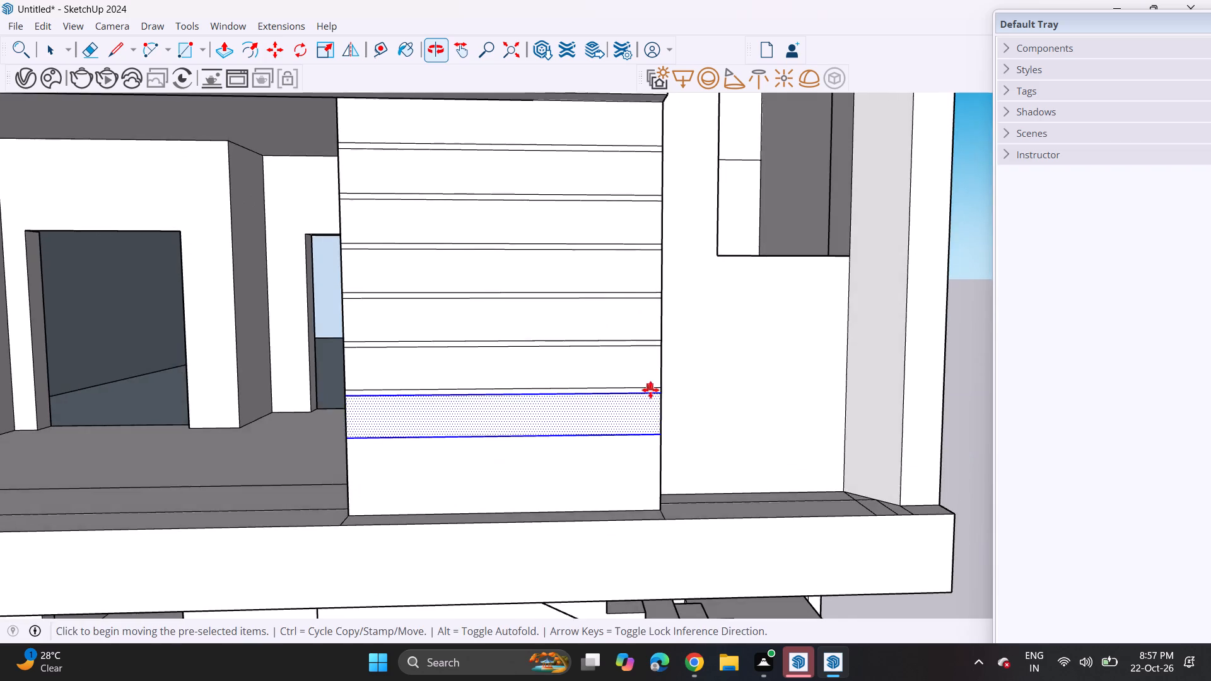
pyautogui.scroll(4, 657, 392)
pyautogui.click(664, 386)
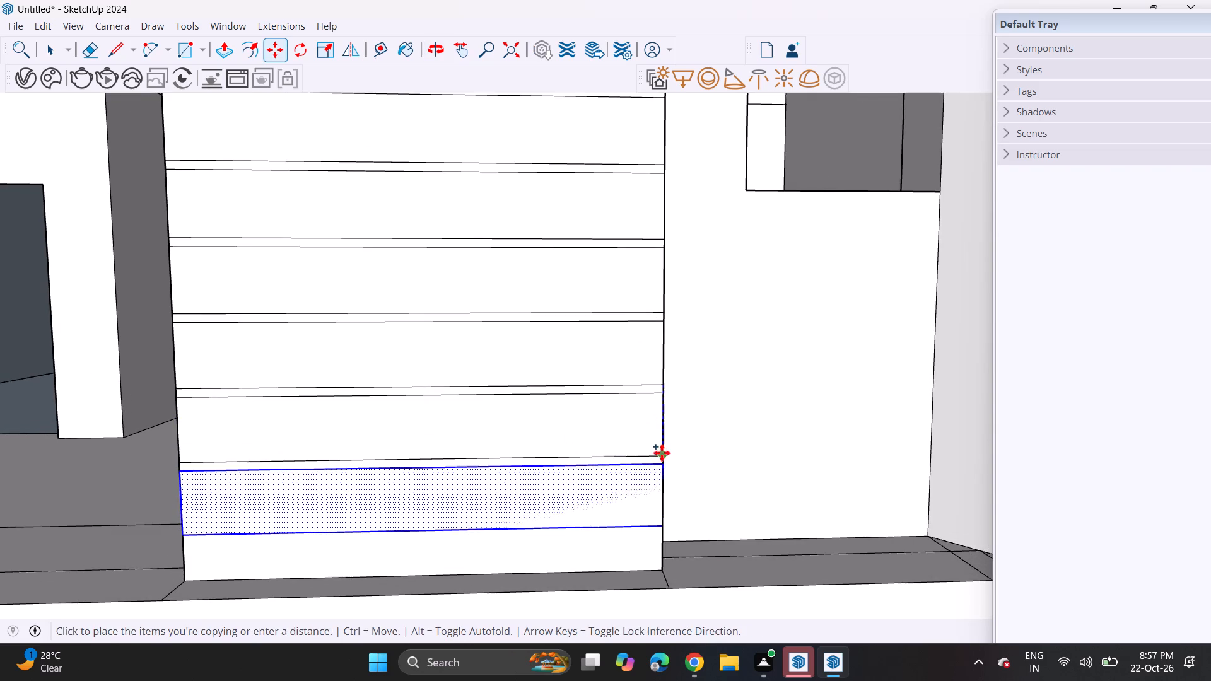
pyautogui.click(662, 453)
pyautogui.keyDown('ctrl'); pyautogui.click(664, 457); pyautogui.keyUp('ctrl')
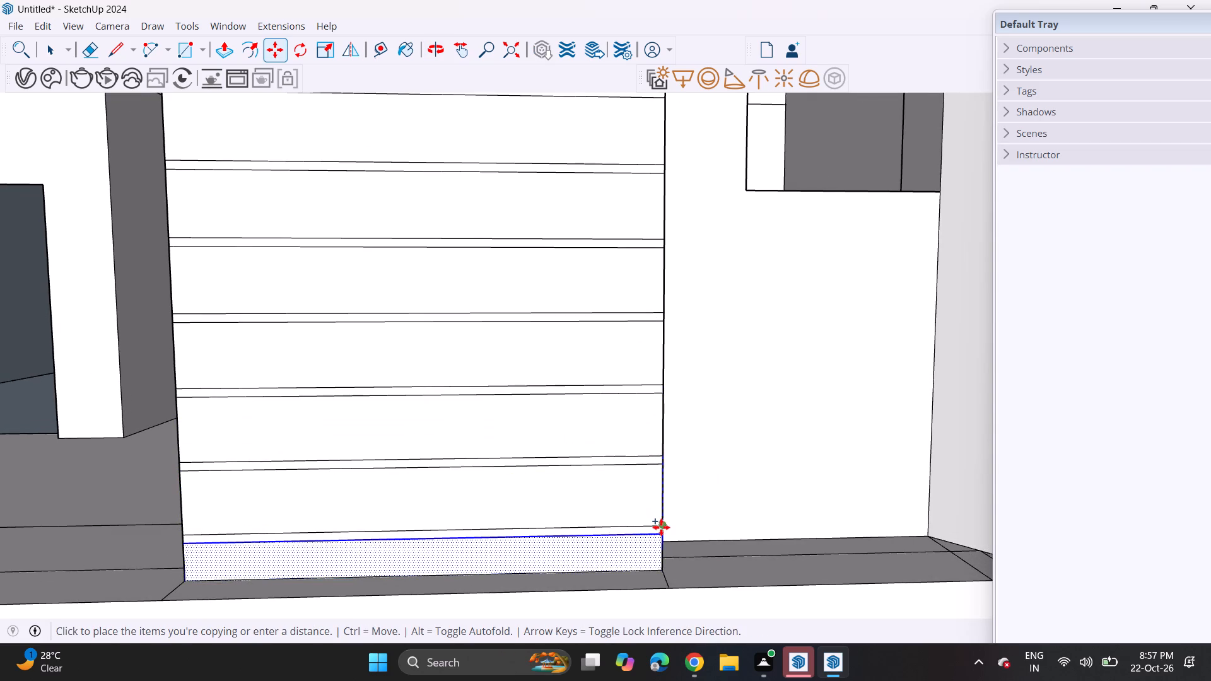
pyautogui.click(661, 527)
pyautogui.scroll(-6, 597, 445)
pyautogui.press('space')
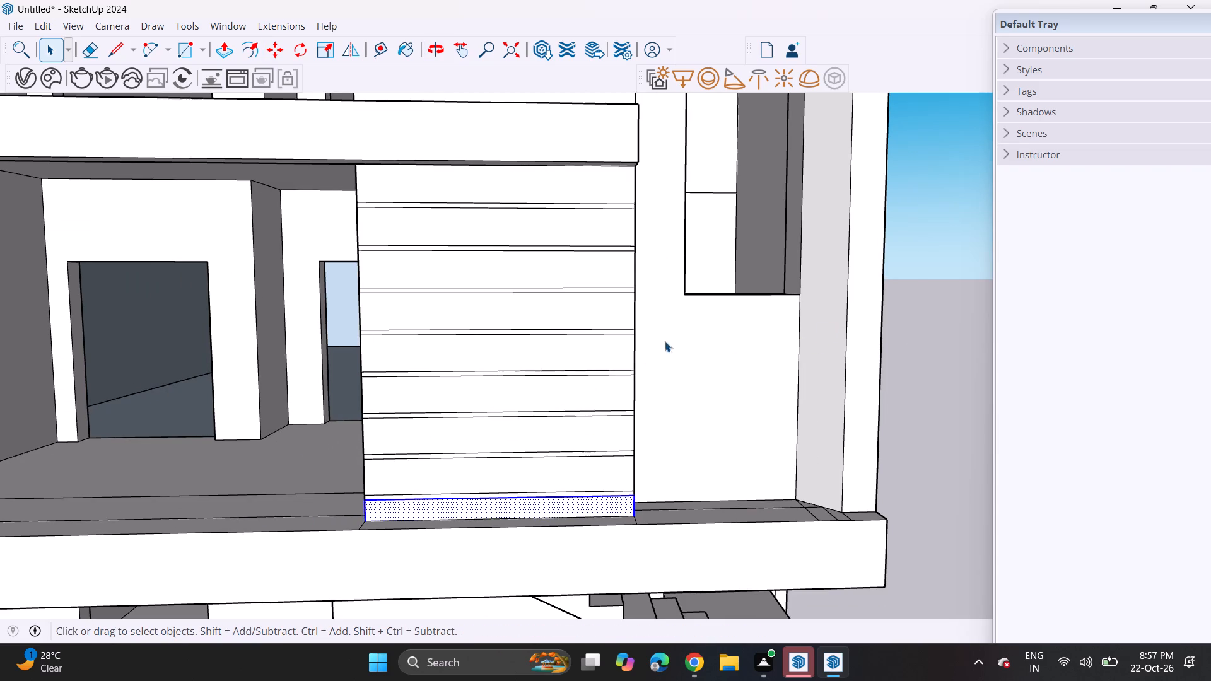
# Pull the top three strips of the first-floor panel slightly outward by the same depth with Push/Pull.
pyautogui.click(222, 44)
pyautogui.moveTo(290, 166); pyautogui.dragTo(317, 172)
pyautogui.moveTo(343, 180); pyautogui.dragTo(370, 187, button='middle')
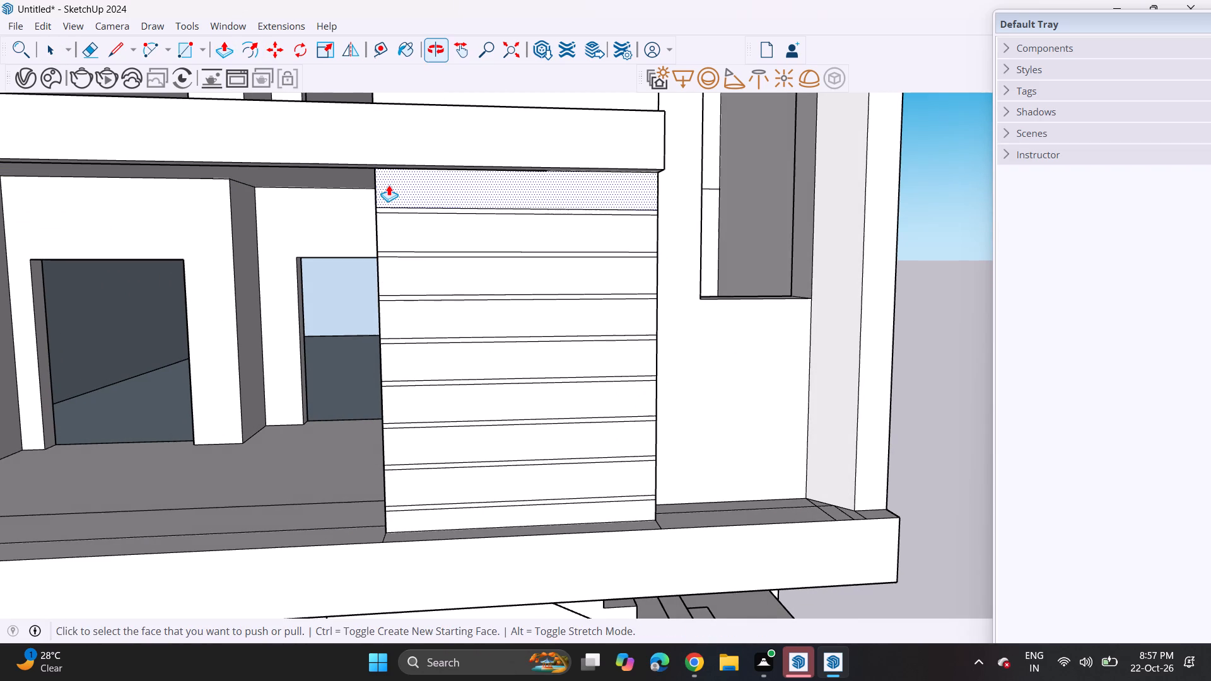
pyautogui.hotkey('ctrl', 'z')
pyautogui.scroll(7, 386, 180)
pyautogui.moveTo(390, 195); pyautogui.dragTo(630, 191, button='middle')
pyautogui.scroll(1, 395, 191)
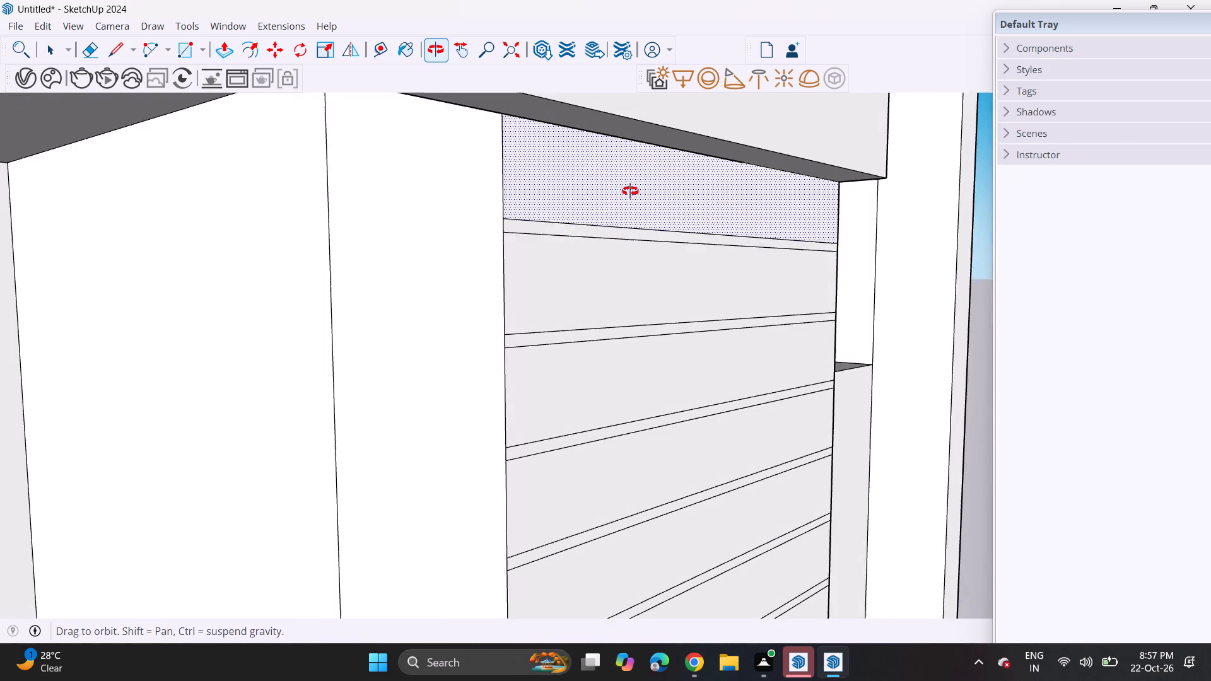
pyautogui.moveTo(630, 191); pyautogui.dragTo(627, 194, button='middle')
pyautogui.click(513, 202)
pyautogui.click(520, 208)
pyautogui.doubleClick(520, 267)
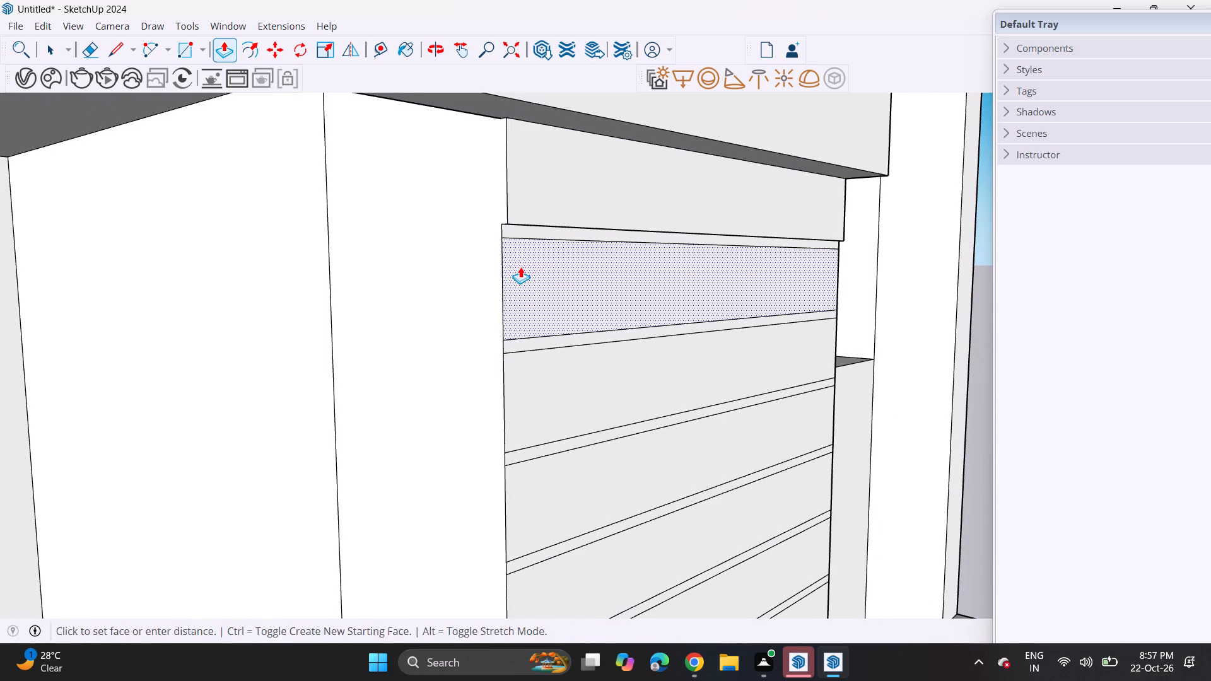
pyautogui.doubleClick(524, 378)
# Pull the remaining six strips down to the panel's base outward by the same depth, leaving the thin gaps recessed.
pyautogui.scroll(-4, 522, 397)
pyautogui.moveTo(537, 438); pyautogui.dragTo(459, 142, button='middle')
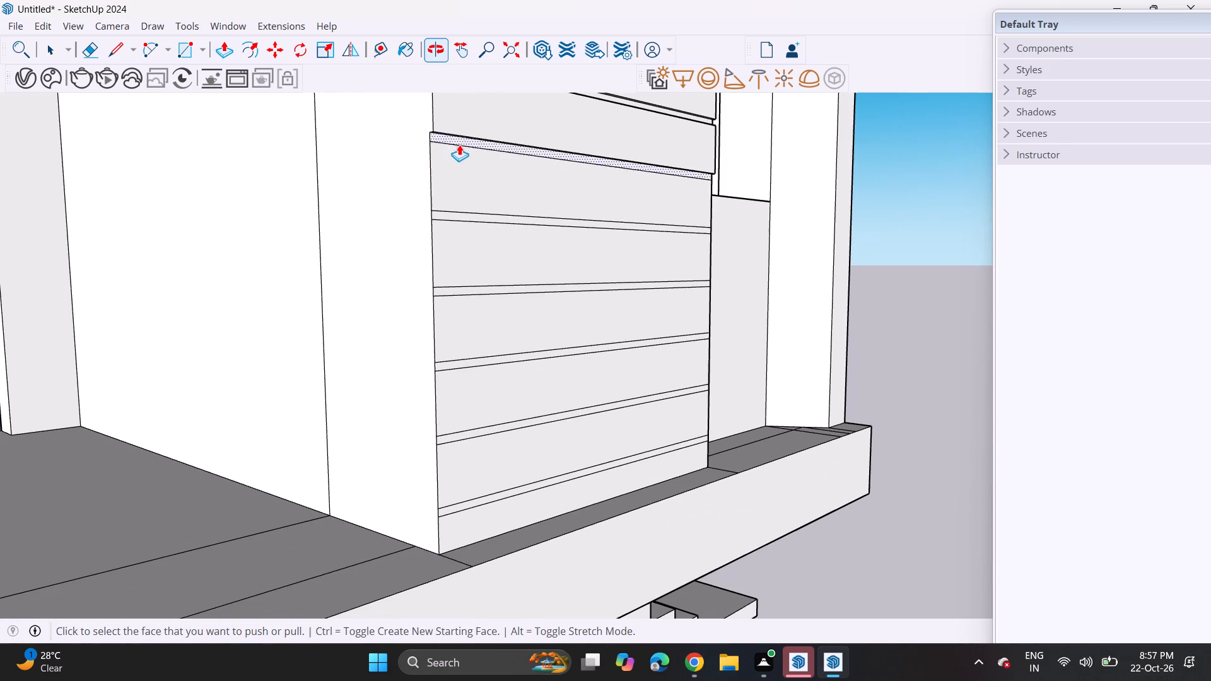
pyautogui.doubleClick(460, 178)
pyautogui.doubleClick(455, 255)
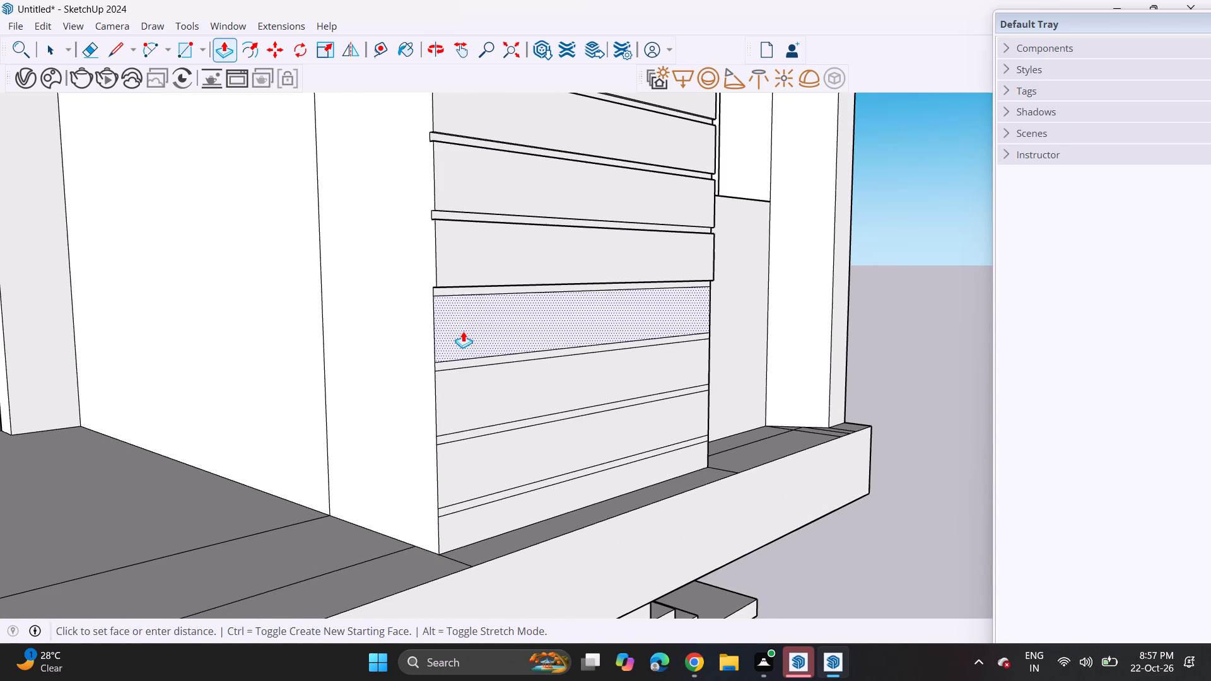
pyautogui.doubleClick(463, 331)
pyautogui.doubleClick(464, 402)
pyautogui.doubleClick(458, 451)
pyautogui.doubleClick(467, 528)
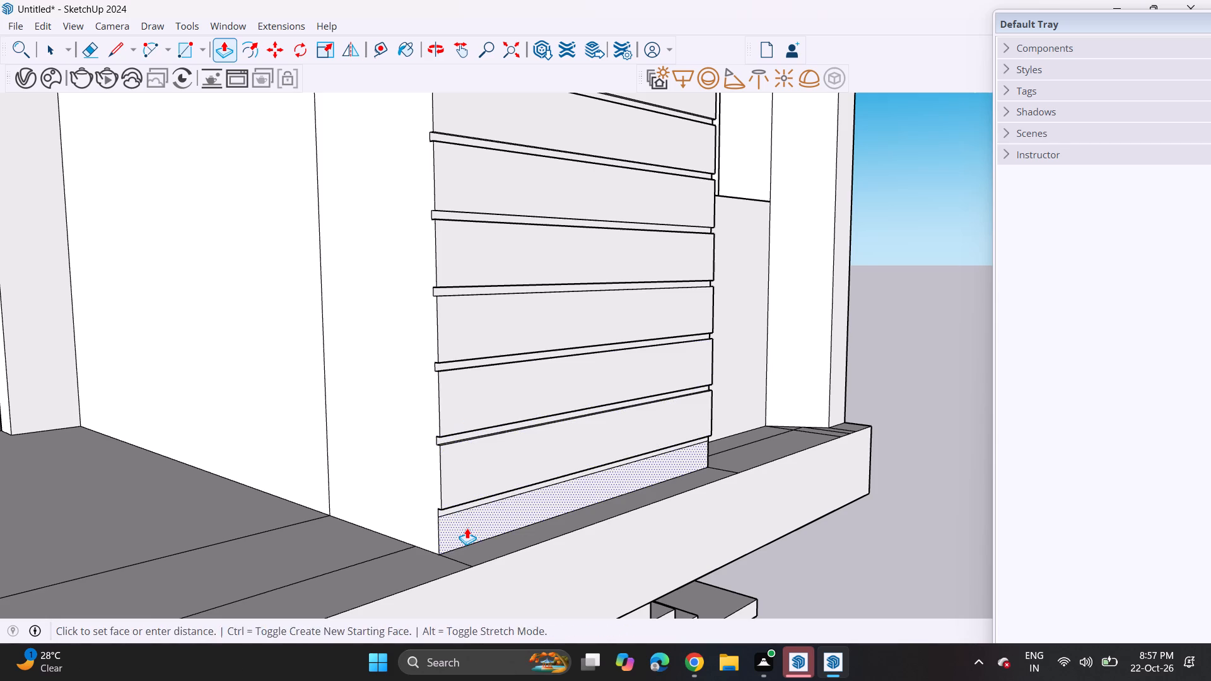
# Examine the grooved first-floor wall panel from close up and against the whole house front.
pyautogui.scroll(1, 590, 422)
pyautogui.moveTo(571, 419); pyautogui.dragTo(308, 419, button='middle')
pyautogui.scroll(1, 271, 419)
pyautogui.scroll(-6, 250, 383)
pyautogui.keyDown('shift'); pyautogui.moveTo(304, 380); pyautogui.dragTo(559, 450, button='middle'); pyautogui.keyUp('shift')
pyautogui.moveTo(532, 402); pyautogui.dragTo(518, 396, button='middle')
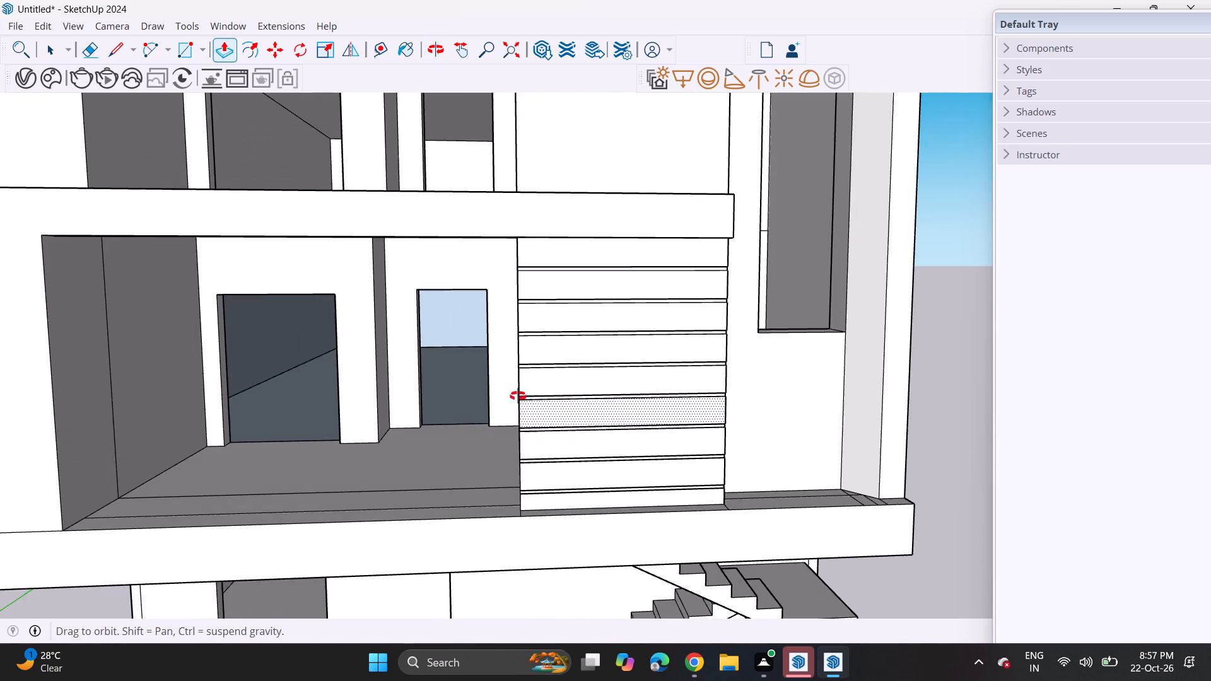
pyautogui.moveTo(518, 396); pyautogui.dragTo(494, 376, button='middle')
pyautogui.scroll(-5, 480, 336)
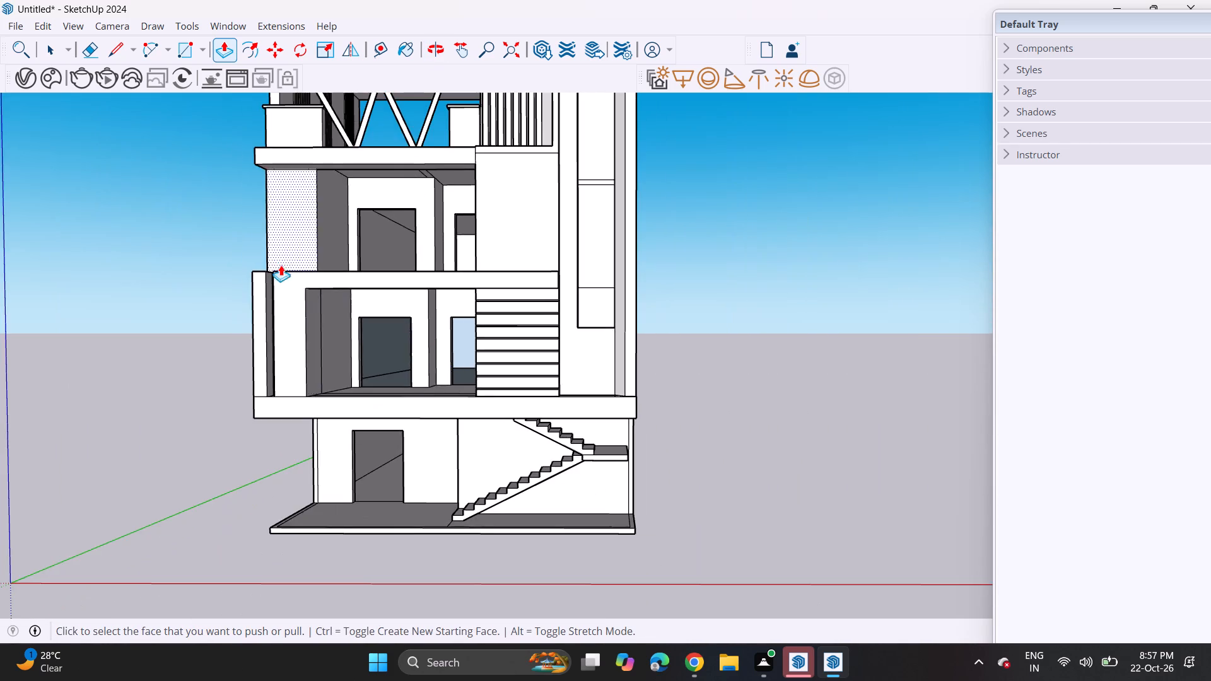
# Draw a narrow full-height vertical strip along the outer edge of the second-floor front wall at the facade's left end.
pyautogui.scroll(-1, 274, 256)
pyautogui.scroll(1, 273, 255)
pyautogui.keyDown('shift'); pyautogui.moveTo(284, 257); pyautogui.dragTo(457, 295, button='middle'); pyautogui.keyUp('shift')
pyautogui.moveTo(395, 278); pyautogui.dragTo(503, 315, button='middle')
pyautogui.scroll(10, 465, 276)
pyautogui.moveTo(494, 255); pyautogui.dragTo(455, 248, button='middle')
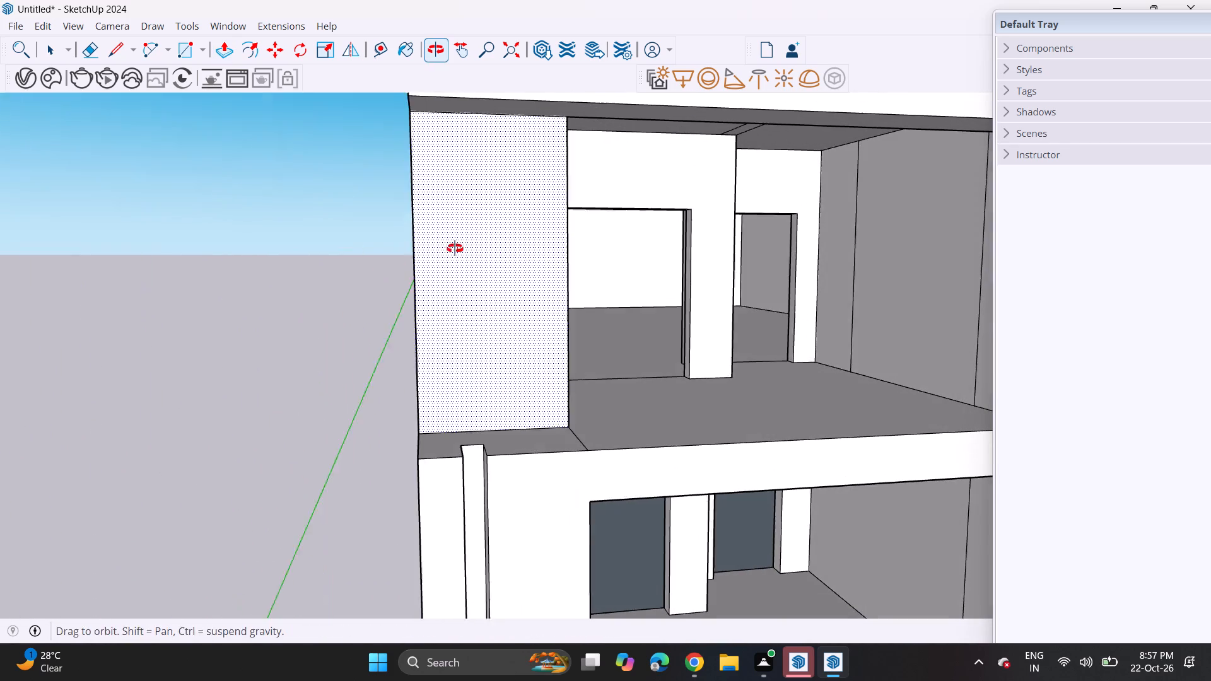
pyautogui.moveTo(455, 248); pyautogui.dragTo(453, 247, button='middle')
pyautogui.click(187, 45)
pyautogui.scroll(4, 416, 158)
pyautogui.scroll(-4, 407, 122)
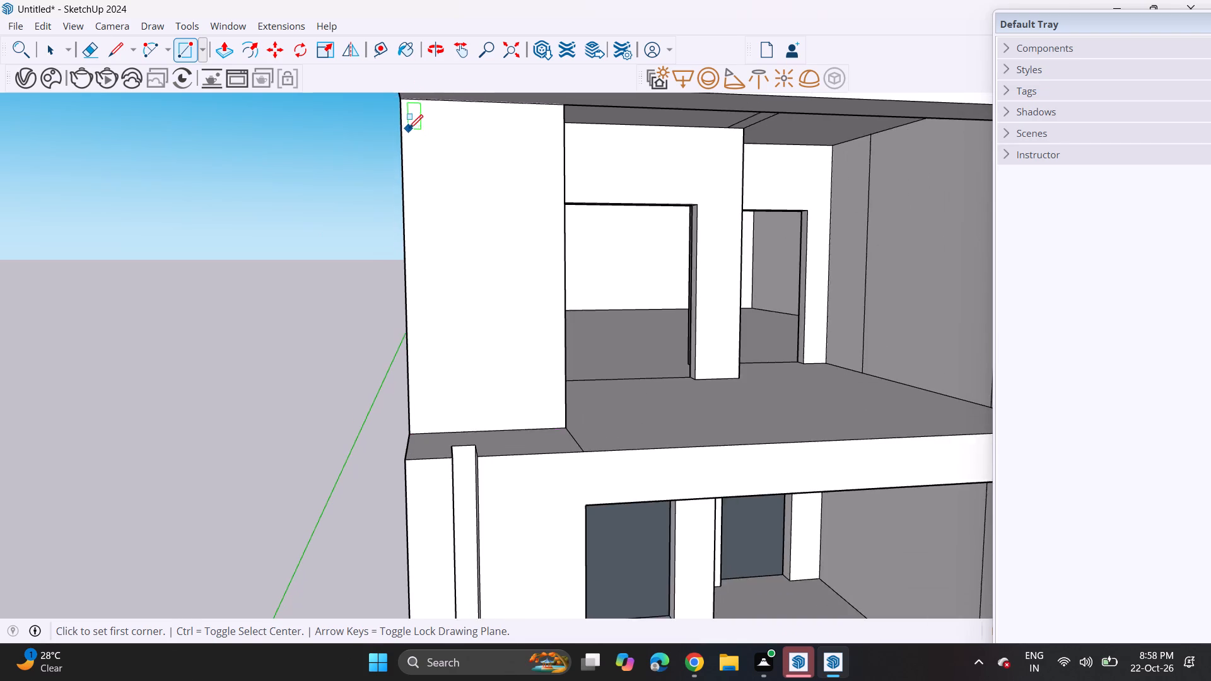
pyautogui.keyDown('shift'); pyautogui.moveTo(412, 129); pyautogui.dragTo(407, 144, button='middle'); pyautogui.keyUp('shift')
pyautogui.click(397, 119)
pyautogui.scroll(5, 416, 395)
pyautogui.scroll(2, 419, 470)
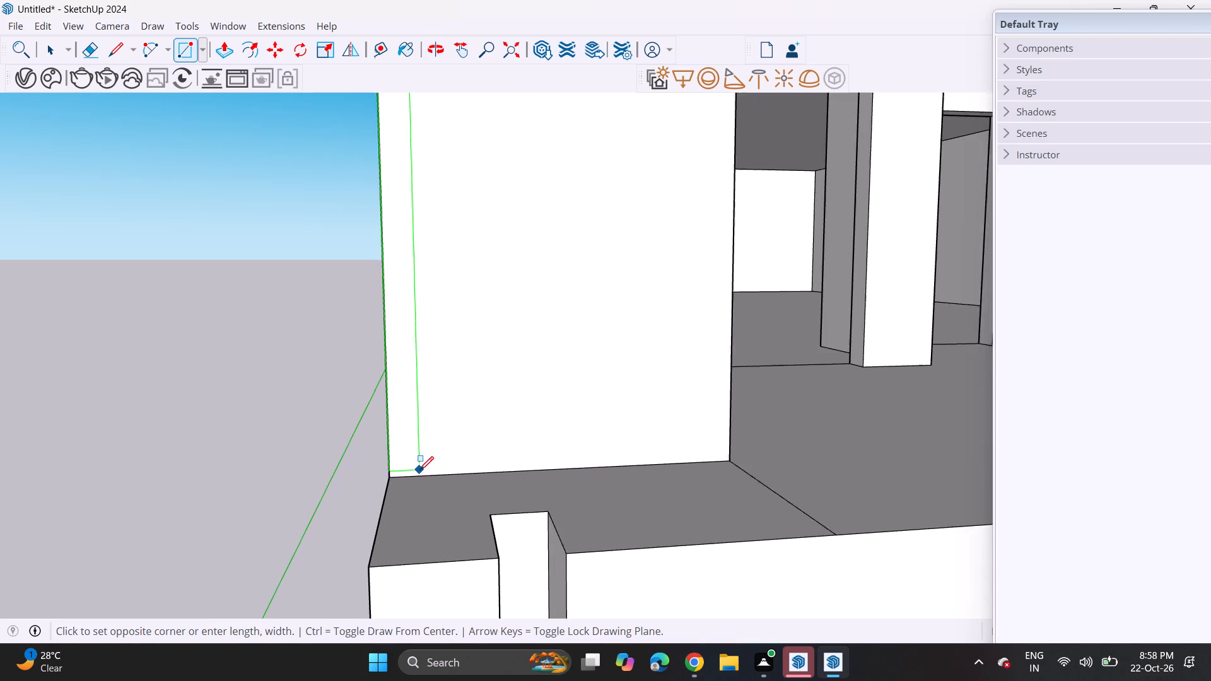
pyautogui.scroll(2, 419, 470)
pyautogui.click(414, 475)
# Copy the vertical strip six times side by side along the second-floor front wall, leaving a thin gap between neighbouring strips.
pyautogui.press('space')
pyautogui.doubleClick(404, 418)
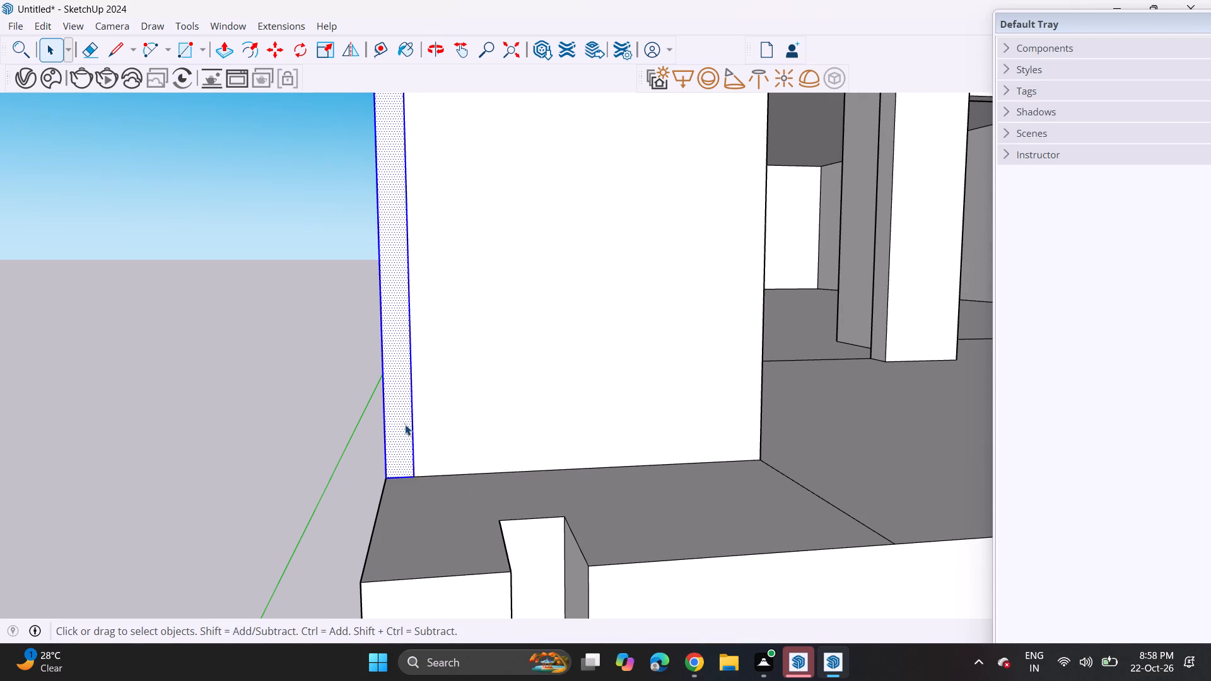
pyautogui.scroll(5, 413, 436)
pyautogui.press('m')
pyautogui.click(371, 504)
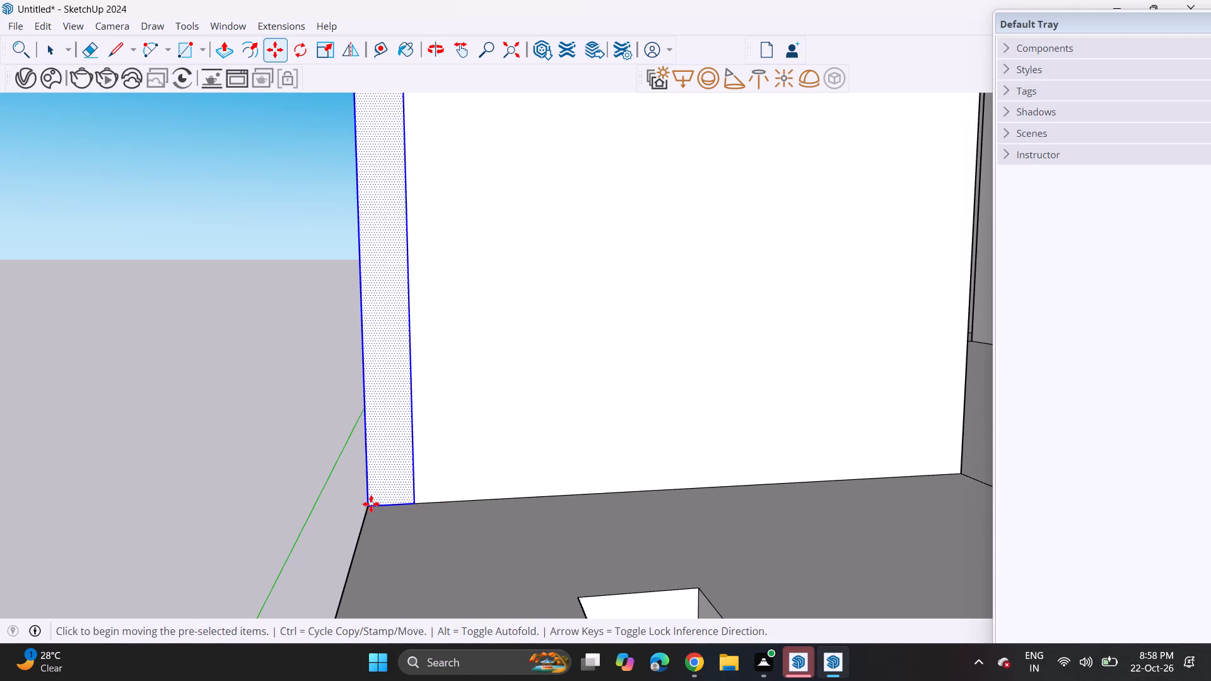
pyautogui.click(426, 507)
pyautogui.click(416, 507)
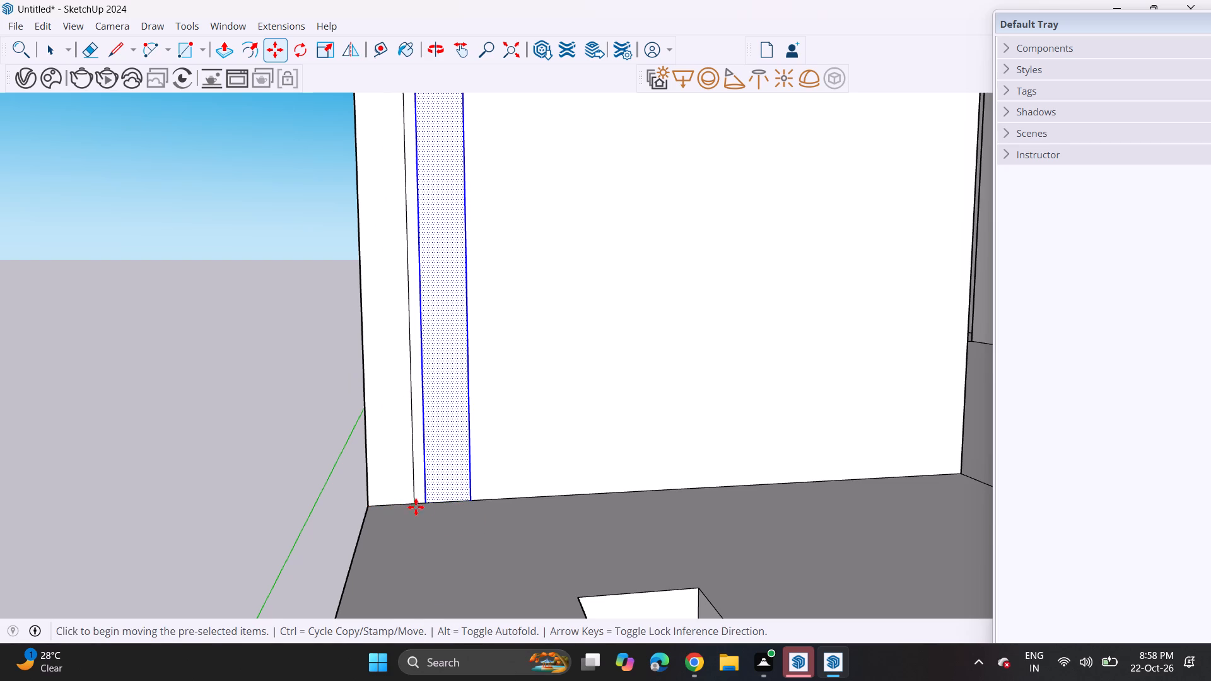
pyautogui.click(468, 502)
pyautogui.click(471, 502)
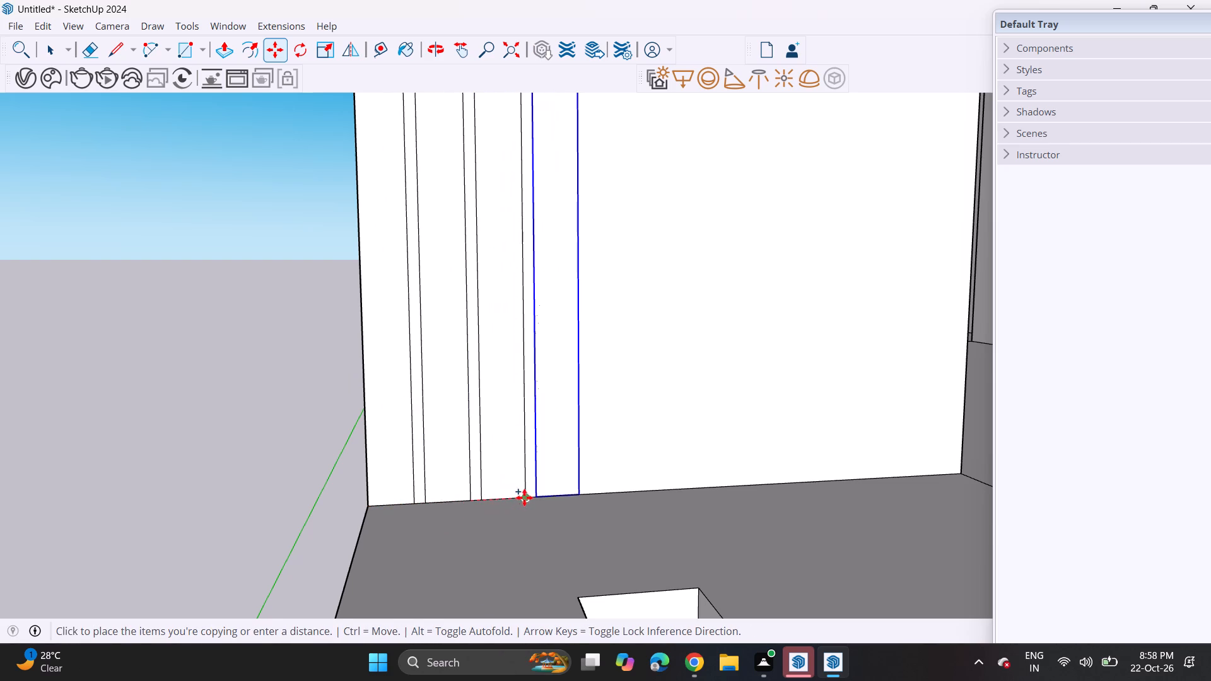
pyautogui.click(527, 498)
pyautogui.keyDown('ctrl'); pyautogui.click(524, 495); pyautogui.keyUp('ctrl')
pyautogui.click(580, 493)
pyautogui.keyDown('ctrl'); pyautogui.click(578, 497); pyautogui.keyUp('ctrl')
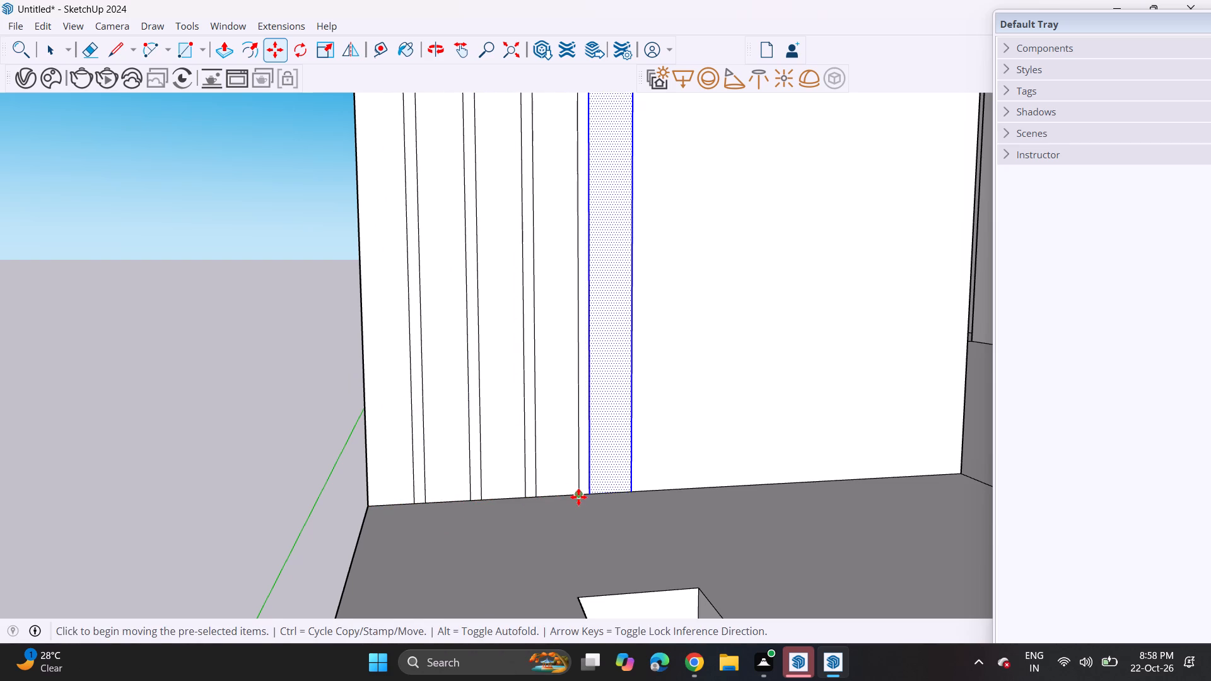
pyautogui.click(631, 490)
pyautogui.click(625, 487)
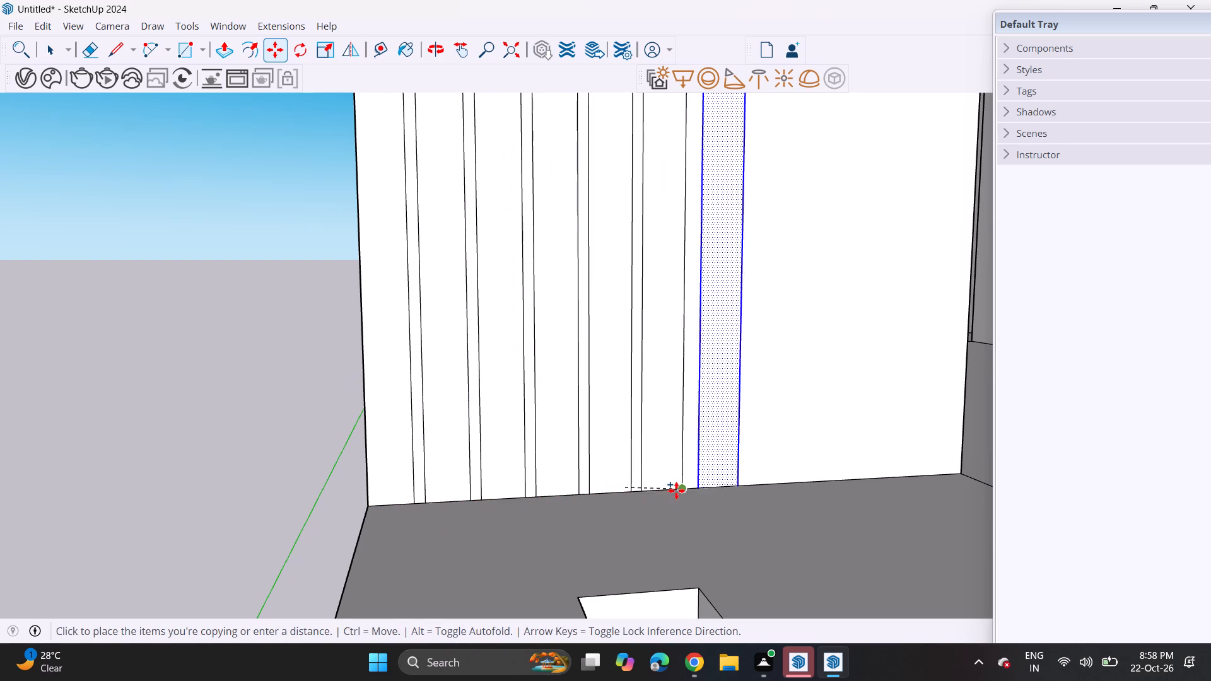
pyautogui.click(679, 491)
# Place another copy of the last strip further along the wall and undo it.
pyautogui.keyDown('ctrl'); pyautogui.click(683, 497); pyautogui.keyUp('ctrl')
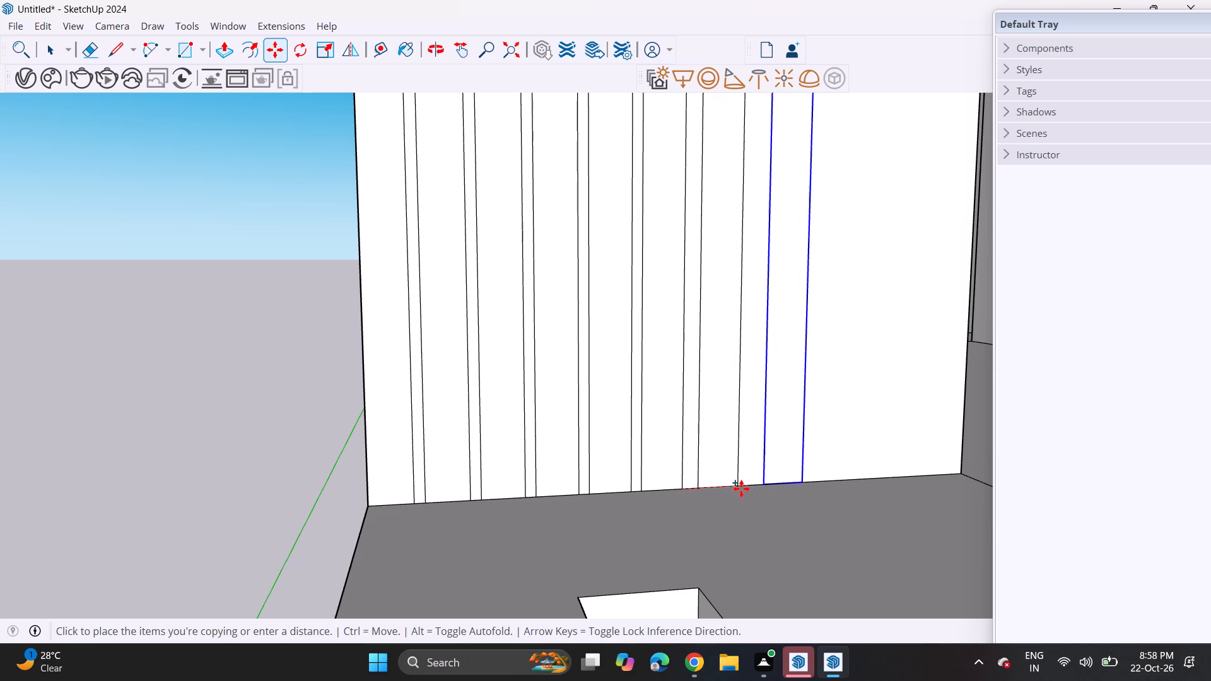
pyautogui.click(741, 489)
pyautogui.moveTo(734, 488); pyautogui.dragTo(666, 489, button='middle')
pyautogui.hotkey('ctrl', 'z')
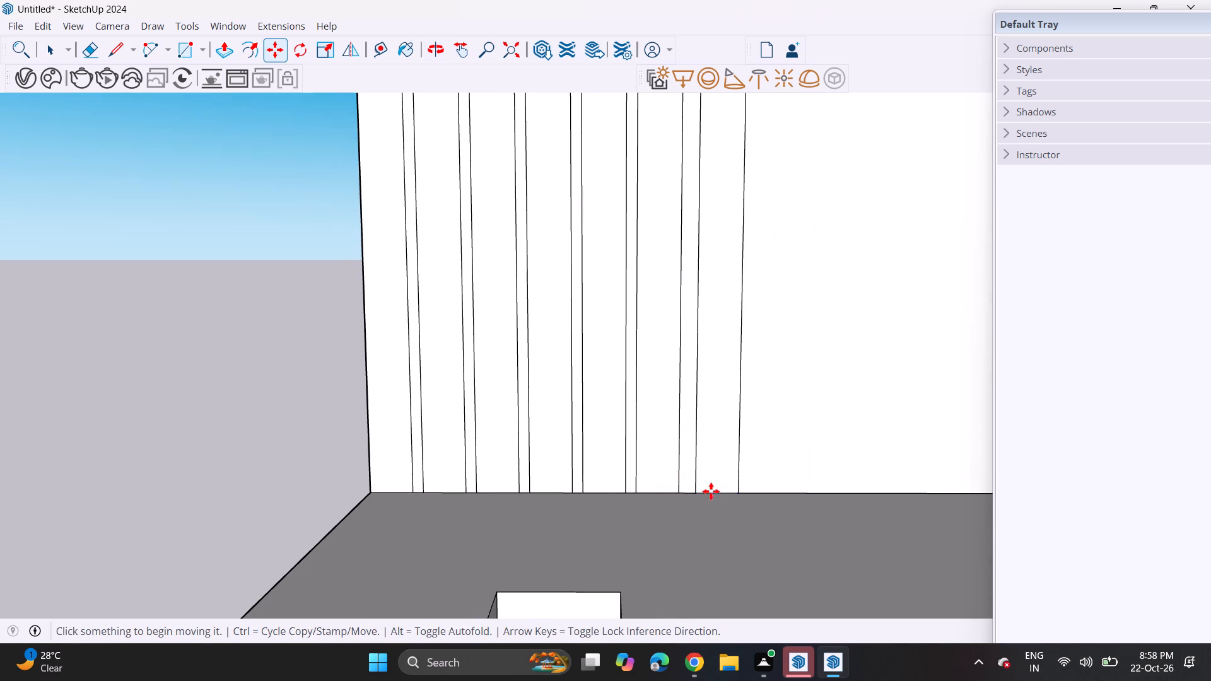
# Reselect the last vertical strip and make two more copies along the wall with the same thin gaps.
pyautogui.press('space')
pyautogui.doubleClick(712, 469)
pyautogui.press('m')
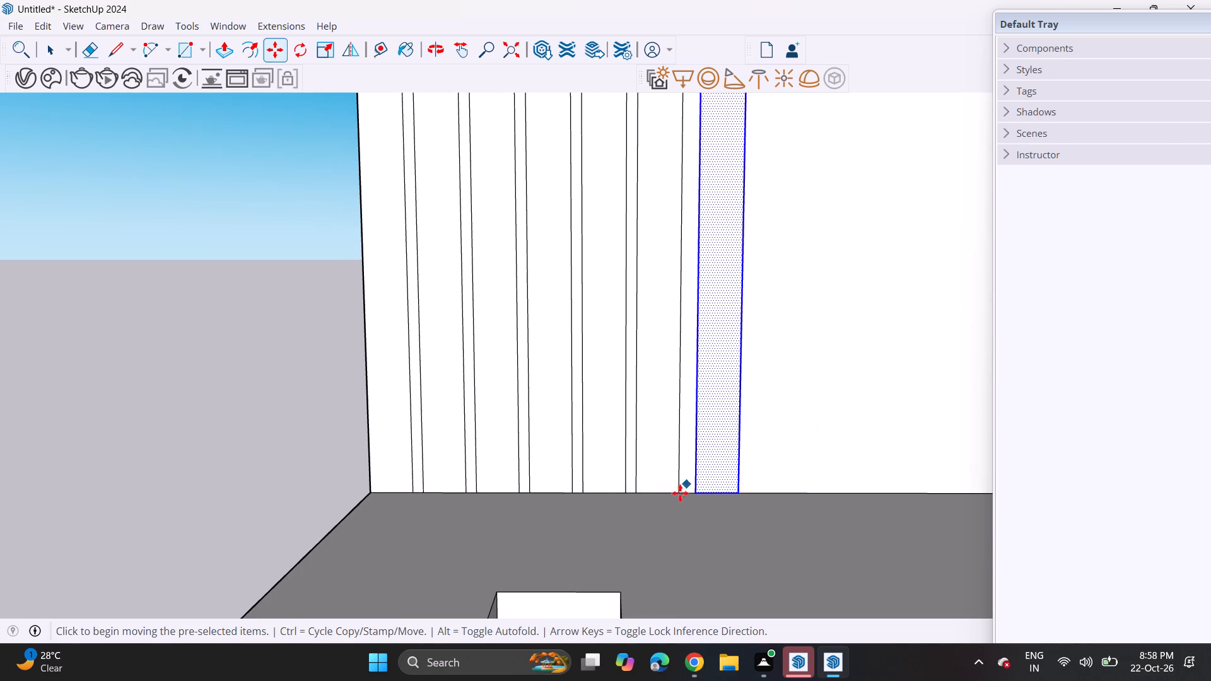
pyautogui.click(678, 494)
pyautogui.click(735, 489)
pyautogui.click(739, 498)
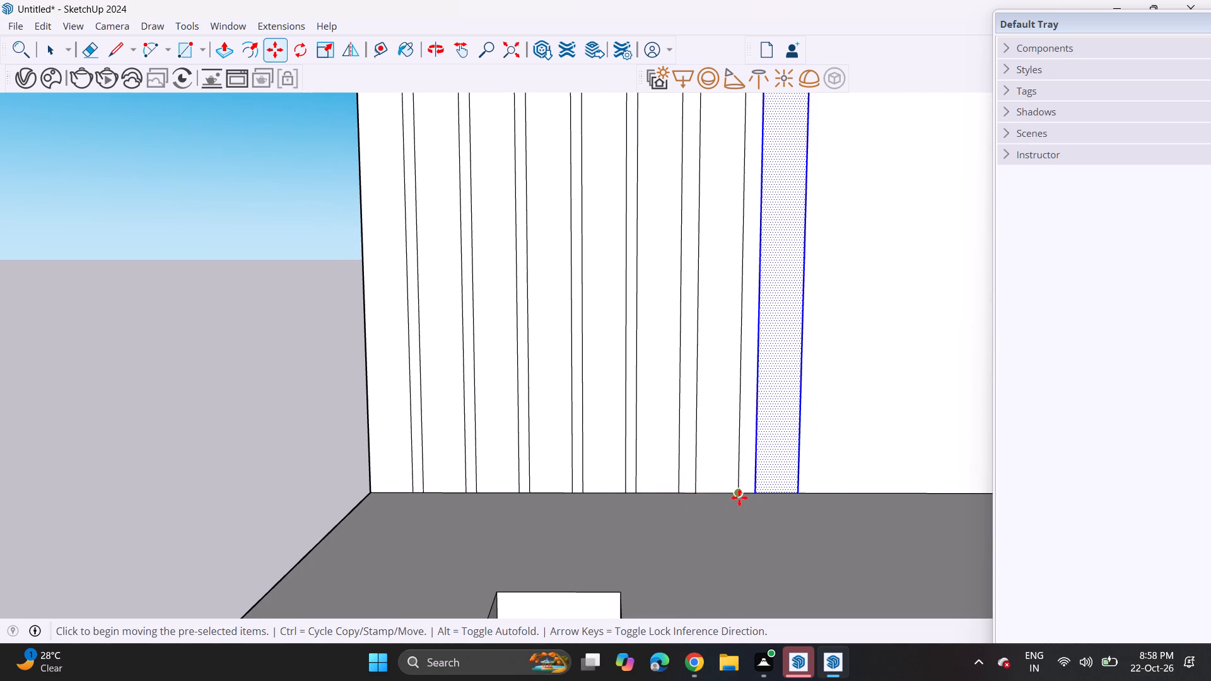
pyautogui.click(792, 489)
# Add the final two strip copies toward the wall's inner edge, without one that overhangs the wall, and clear the selection.
pyautogui.scroll(-1, 797, 496)
pyautogui.keyDown('shift'); pyautogui.moveTo(790, 500); pyautogui.dragTo(628, 502, button='middle'); pyautogui.keyUp('shift')
pyautogui.scroll(-1, 633, 503)
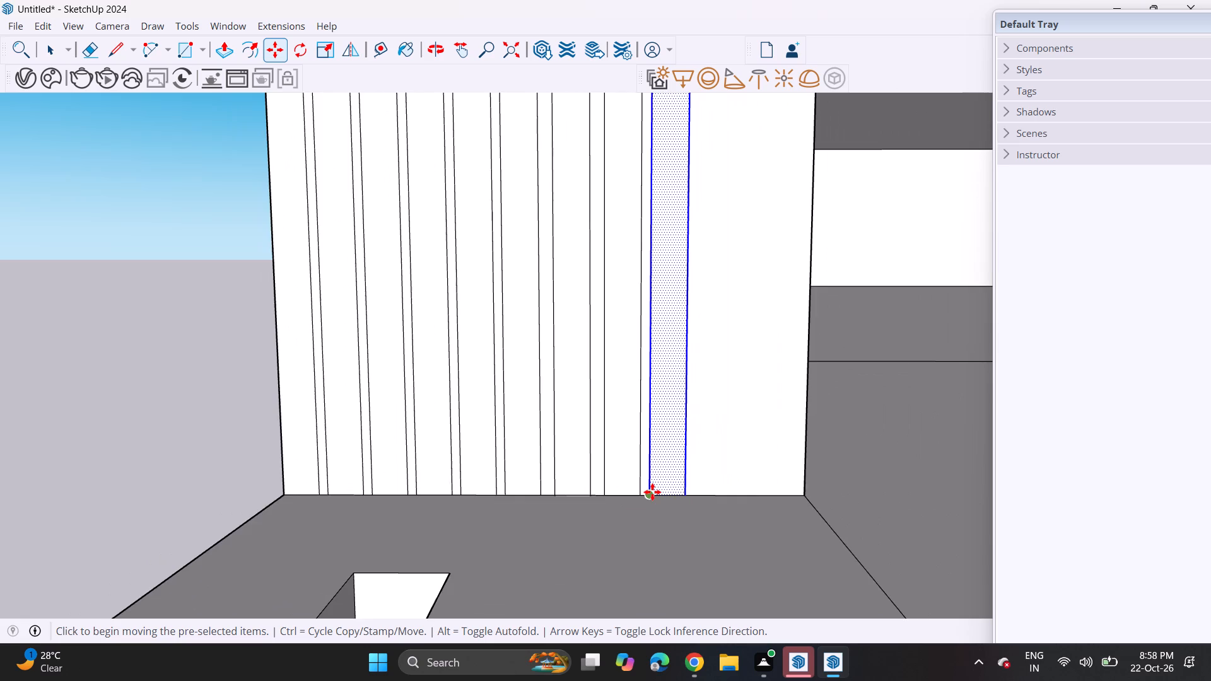
pyautogui.scroll(4, 652, 492)
pyautogui.click(636, 503)
pyautogui.click(705, 501)
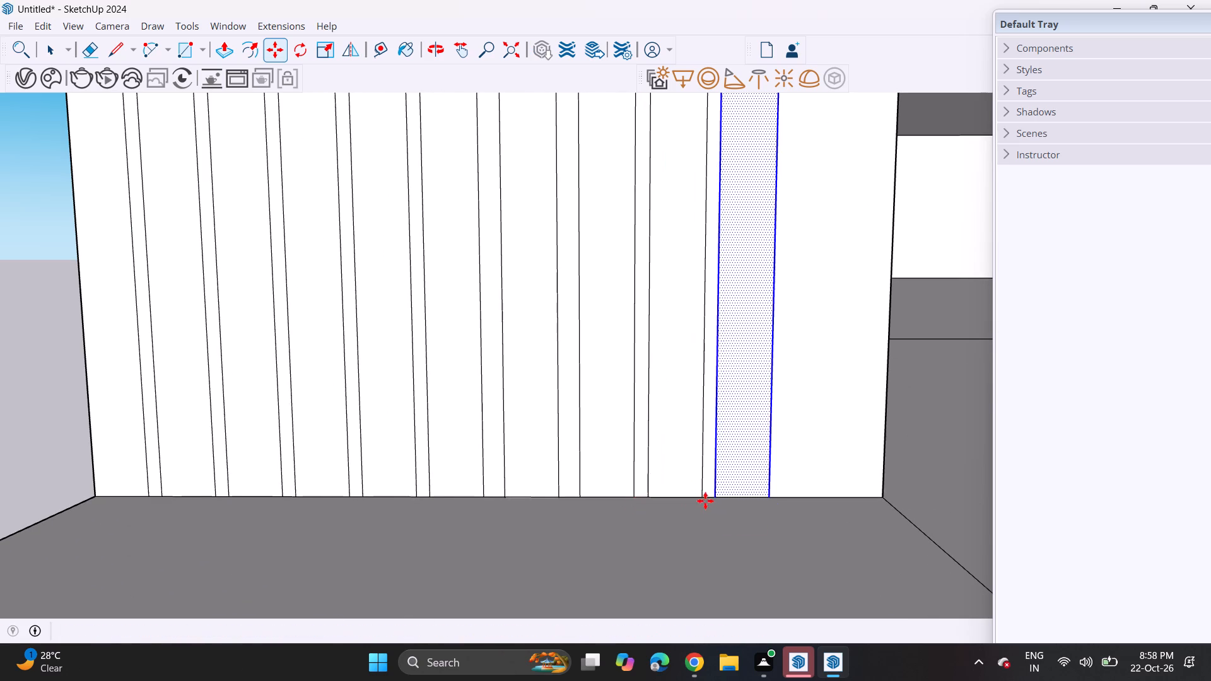
pyautogui.click(708, 498)
pyautogui.click(769, 499)
pyautogui.click(773, 499)
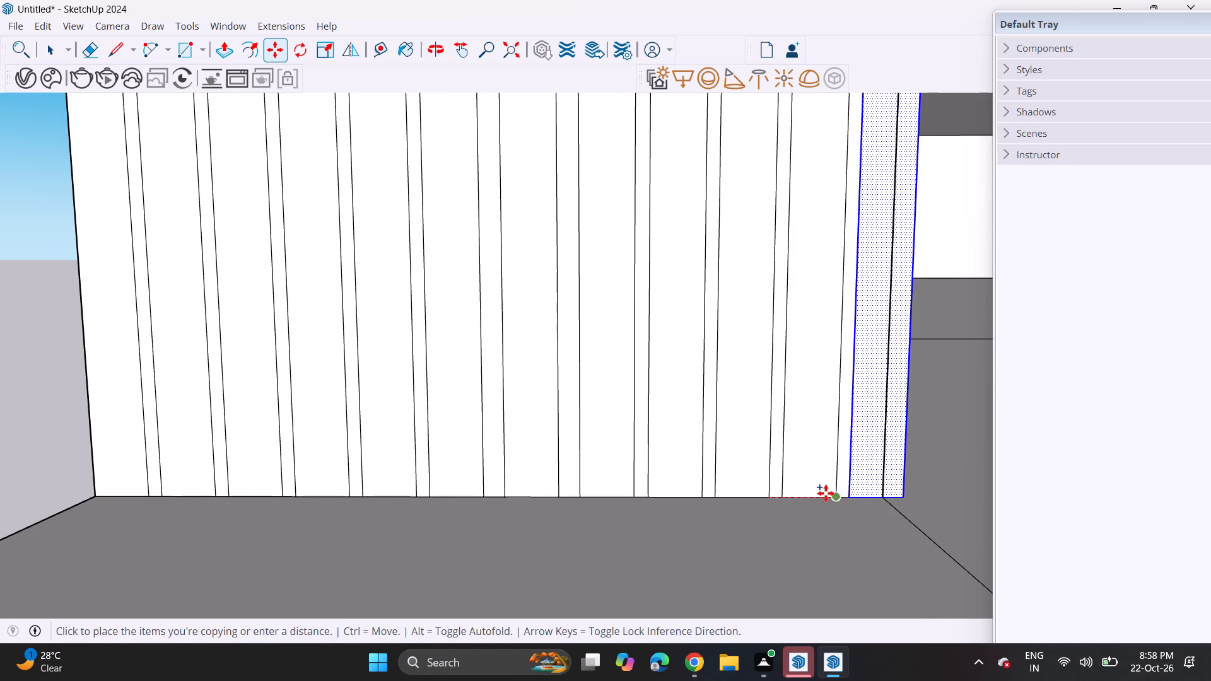
pyautogui.press('space')
pyautogui.scroll(-6, 795, 482)
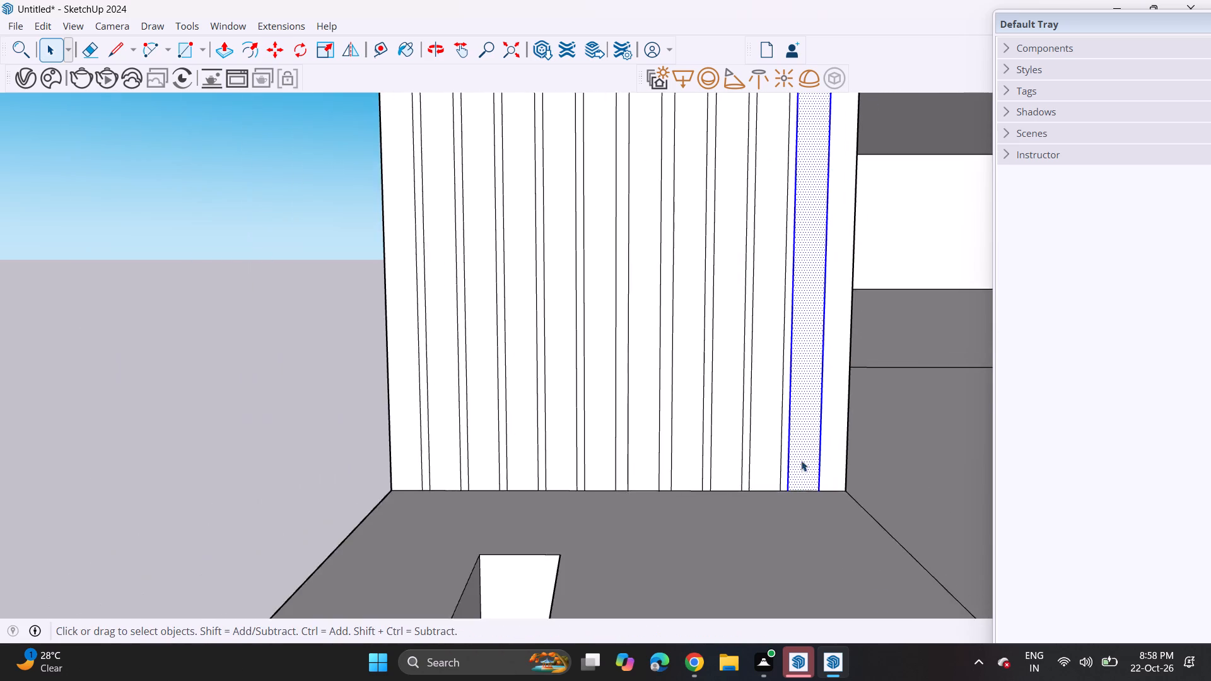
pyautogui.scroll(-13, 780, 415)
pyautogui.click(481, 381)
# Pull the outermost vertical strip of the second-floor front wall slightly outward with Push/Pull.
pyautogui.scroll(1, 655, 335)
pyautogui.moveTo(655, 335); pyautogui.dragTo(455, 426, button='middle')
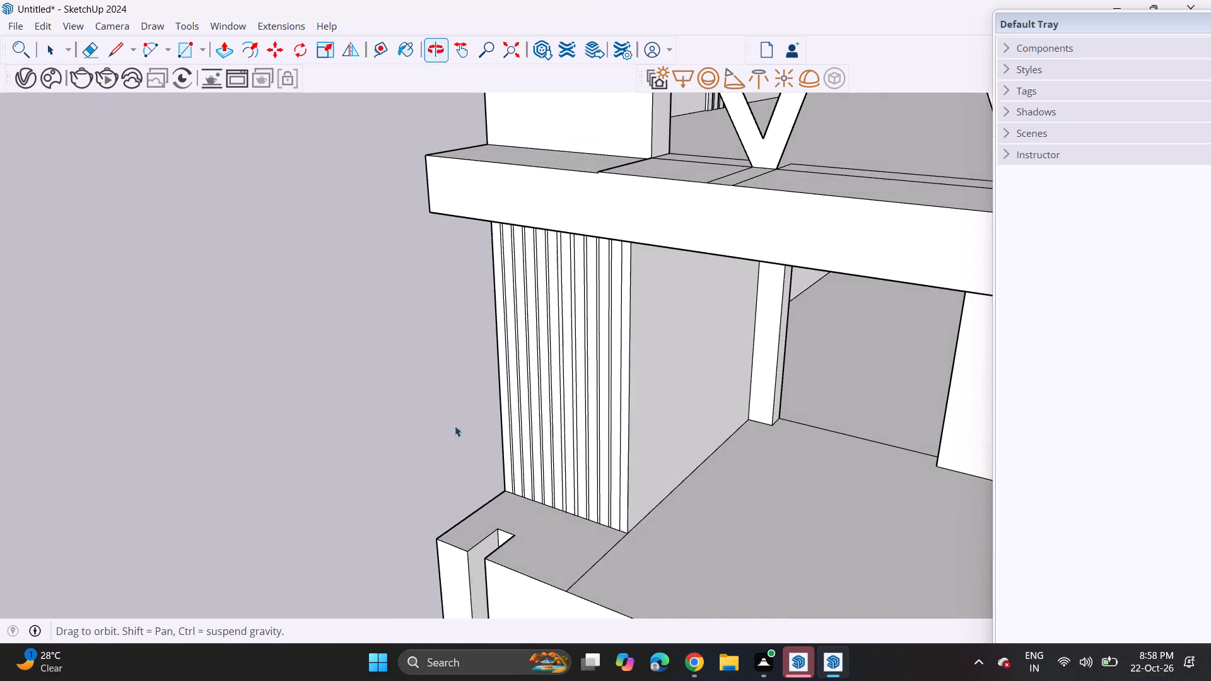
pyautogui.moveTo(455, 426); pyautogui.dragTo(462, 424, button='middle')
pyautogui.click(215, 47)
pyautogui.scroll(6, 455, 363)
pyautogui.scroll(-6, 547, 492)
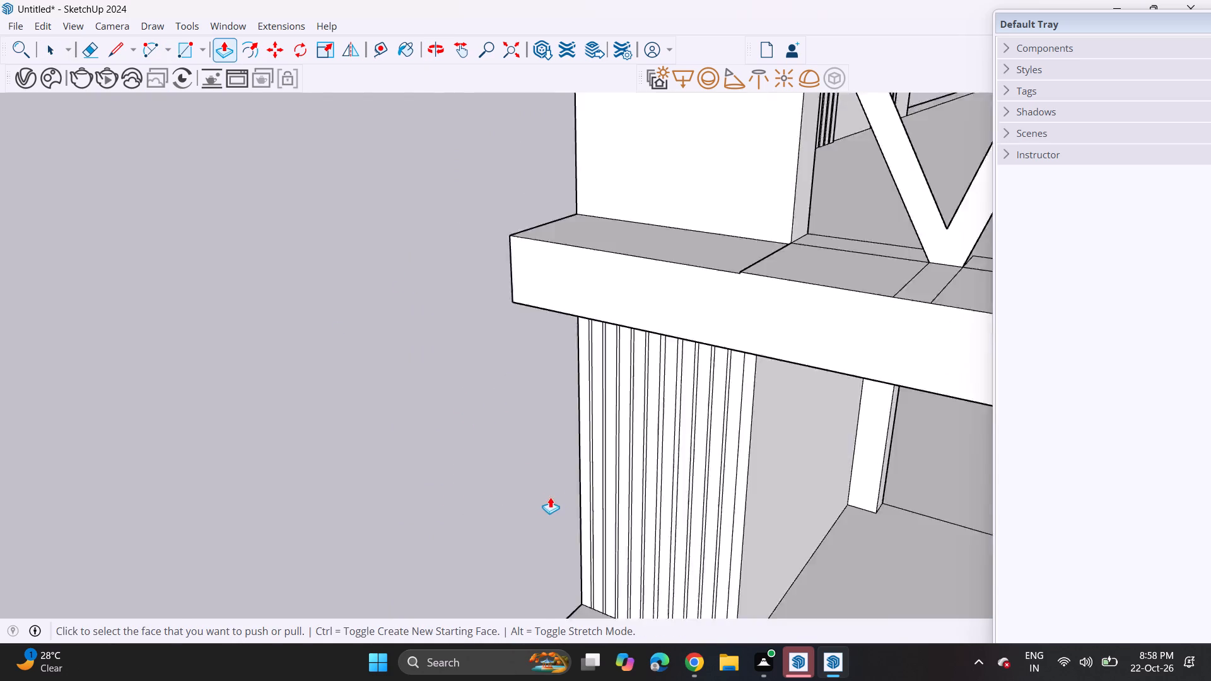
pyautogui.scroll(-2, 550, 497)
pyautogui.scroll(1, 573, 526)
pyautogui.keyDown('shift'); pyautogui.moveTo(558, 519); pyautogui.dragTo(470, 368, button='middle'); pyautogui.keyUp('shift')
pyautogui.scroll(11, 489, 392)
pyautogui.click(486, 421)
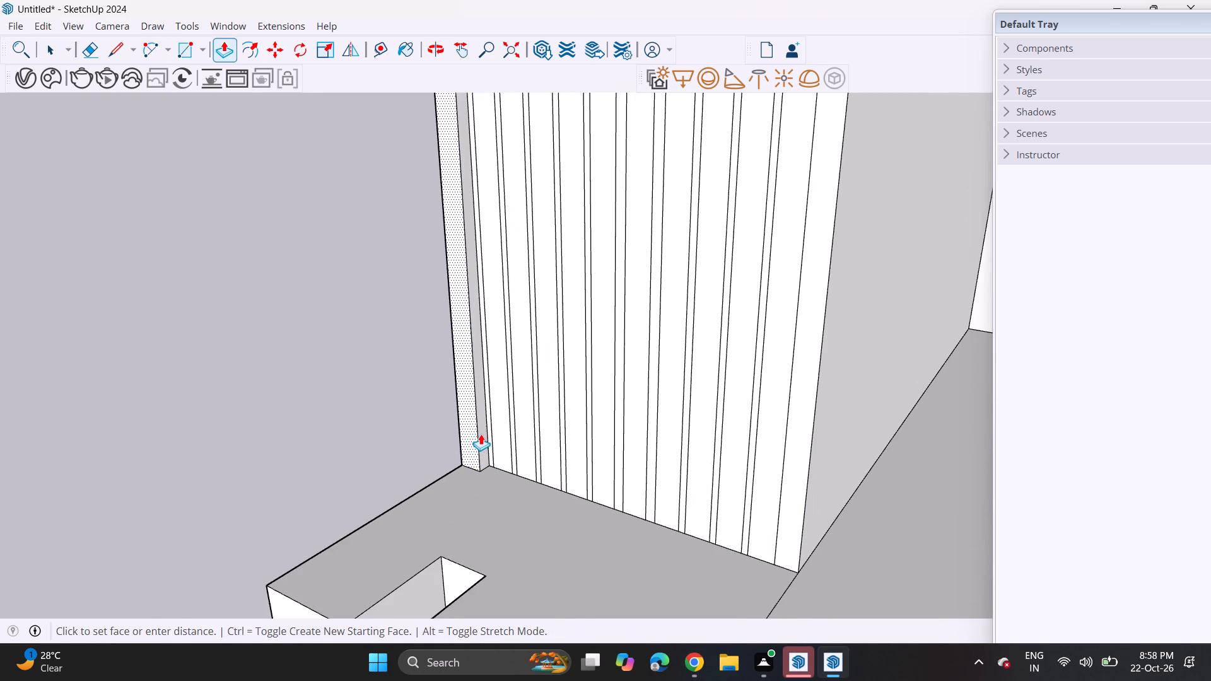
pyautogui.click(484, 455)
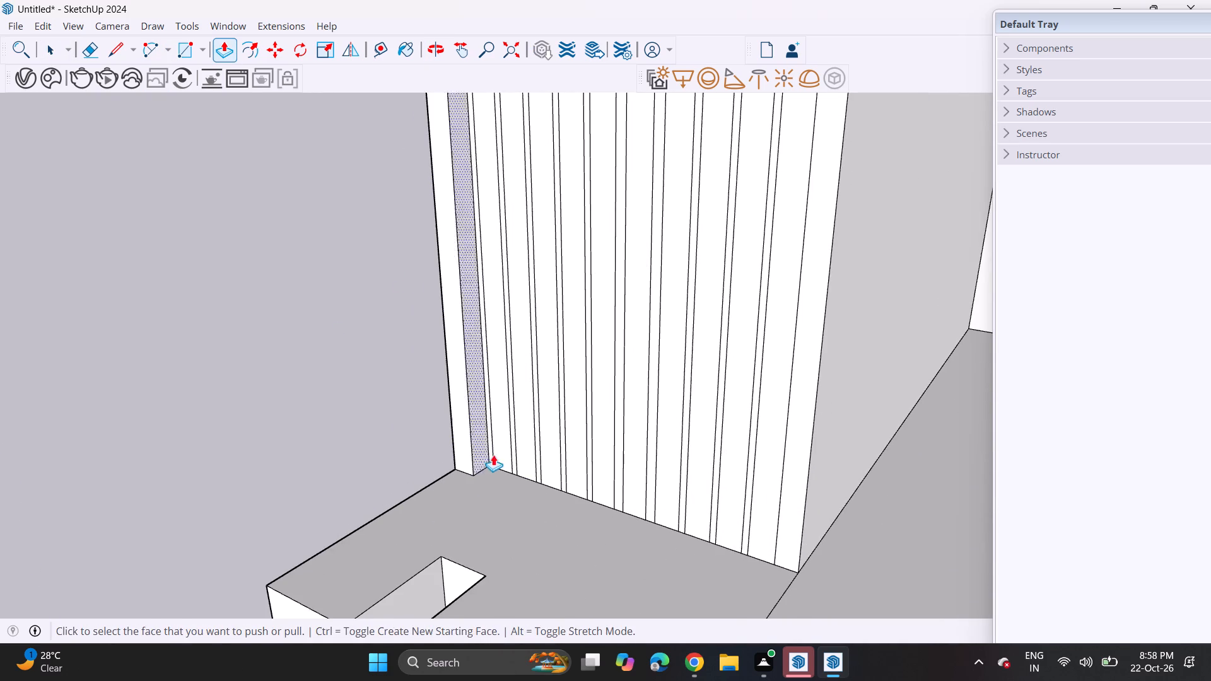
# Pull the remaining ten vertical strips outward by the same depth, leaving the thin gaps between them recessed.
pyautogui.doubleClick(500, 454)
pyautogui.doubleClick(530, 453)
pyautogui.doubleClick(553, 461)
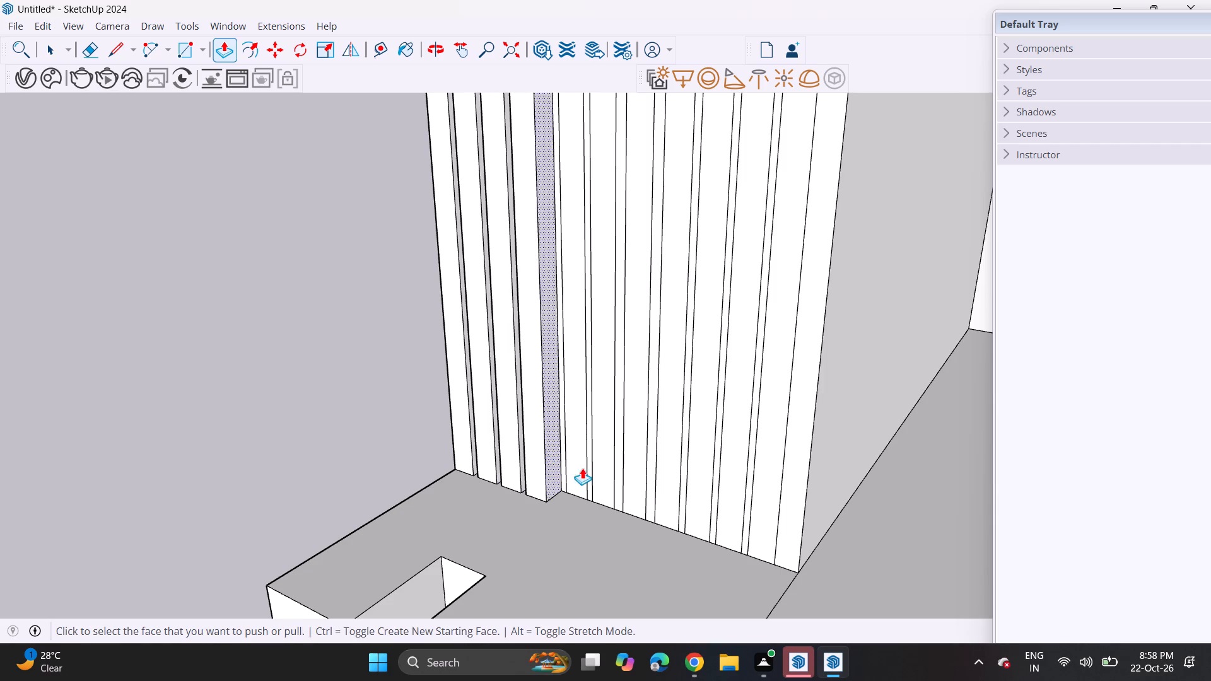
pyautogui.doubleClick(582, 468)
pyautogui.doubleClick(605, 476)
pyautogui.doubleClick(638, 481)
pyautogui.doubleClick(669, 493)
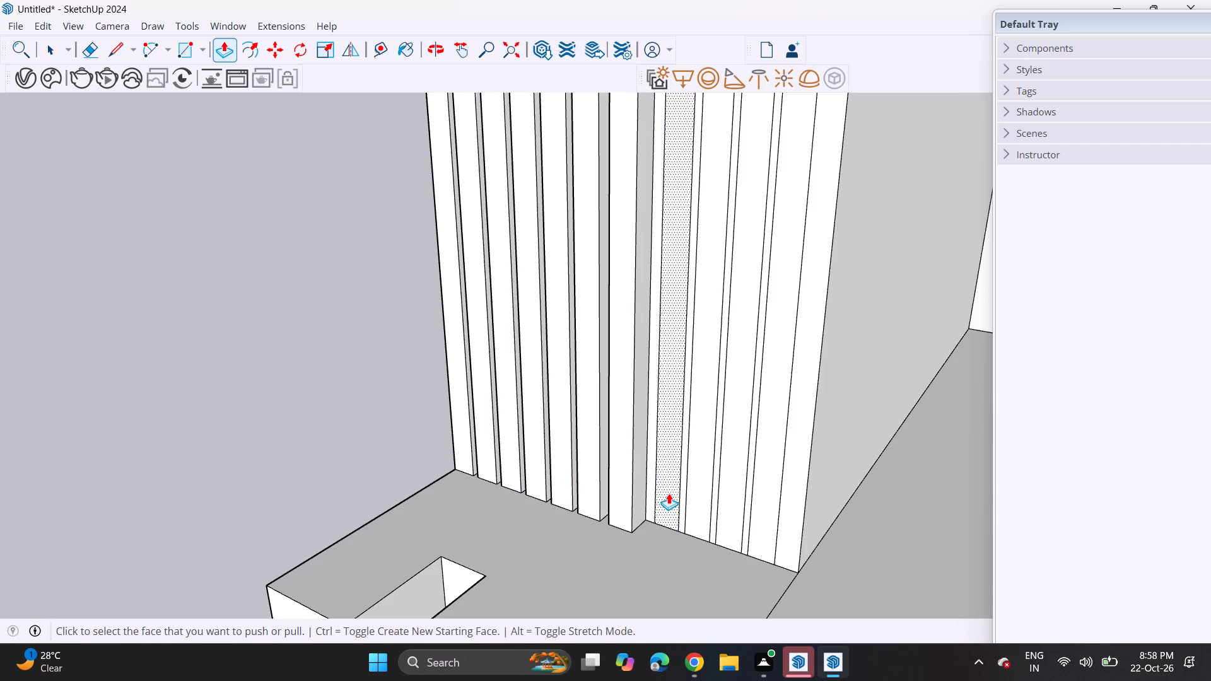
pyautogui.doubleClick(705, 504)
pyautogui.doubleClick(740, 516)
pyautogui.doubleClick(767, 527)
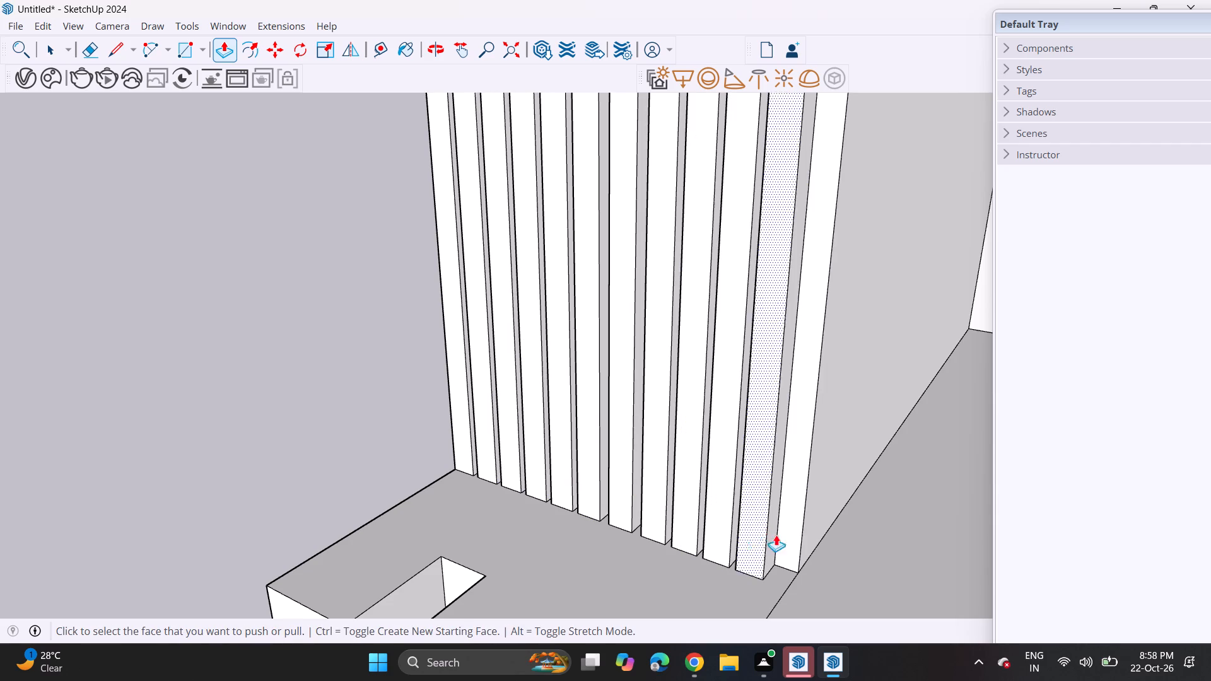
pyautogui.doubleClick(796, 540)
# Examine the new vertical cladding from close up and against the plain wall panels of the whole house front.
pyautogui.scroll(-10, 650, 551)
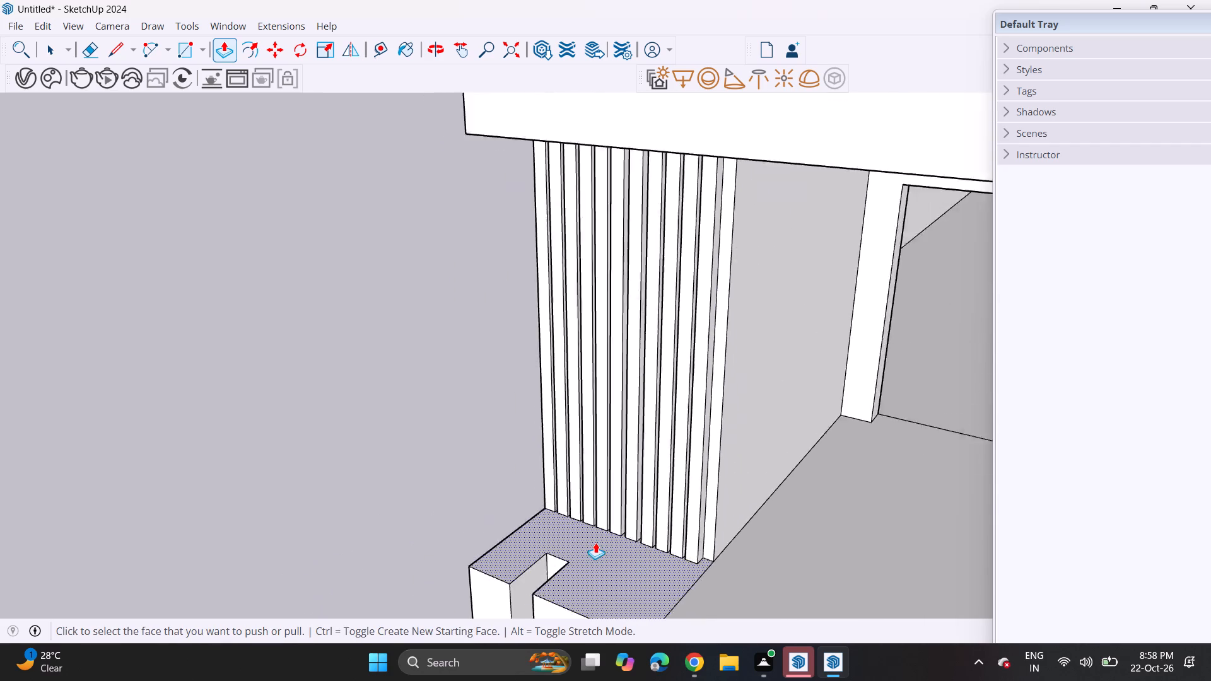
pyautogui.scroll(-2, 595, 542)
pyautogui.moveTo(564, 532); pyautogui.dragTo(736, 385, button='middle')
pyautogui.scroll(-4, 721, 383)
pyautogui.keyDown('shift'); pyautogui.moveTo(735, 404); pyautogui.dragTo(476, 438, button='middle'); pyautogui.keyUp('shift')
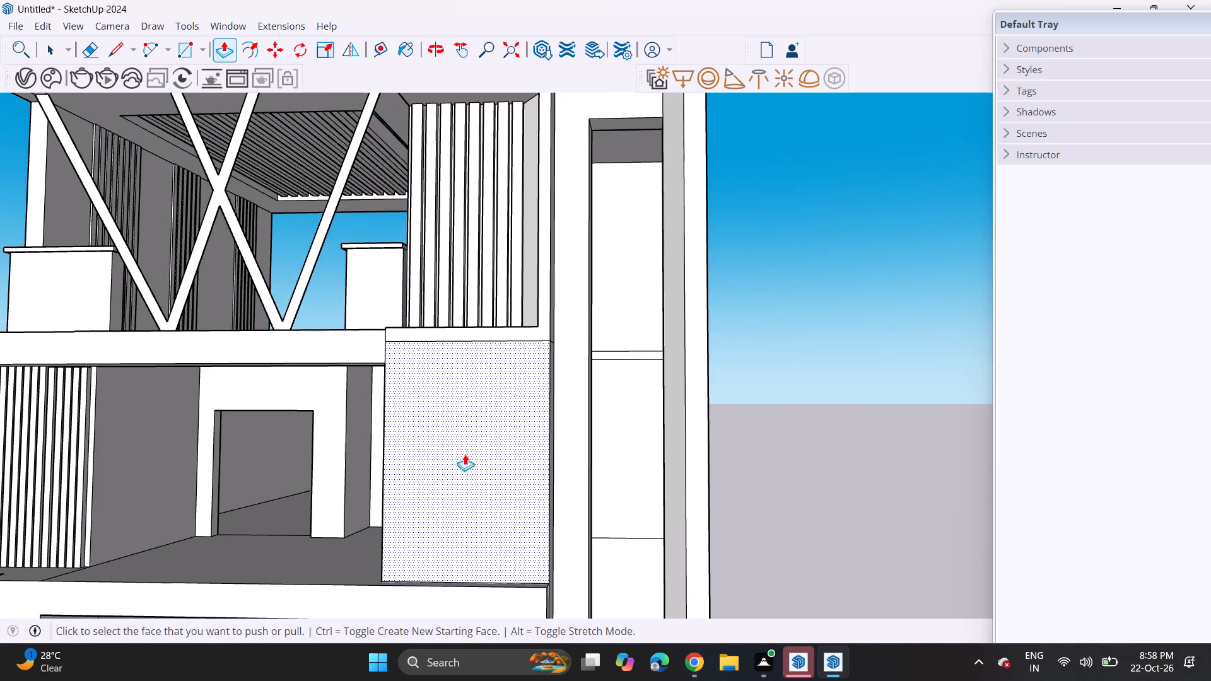
pyautogui.keyDown('shift'); pyautogui.scroll(1, 453, 463); pyautogui.keyUp('shift')
pyautogui.keyDown('shift'); pyautogui.moveTo(463, 457); pyautogui.dragTo(659, 439, button='middle'); pyautogui.keyUp('shift')
pyautogui.keyDown('shift'); pyautogui.moveTo(655, 310); pyautogui.dragTo(696, 321, button='middle'); pyautogui.keyUp('shift')
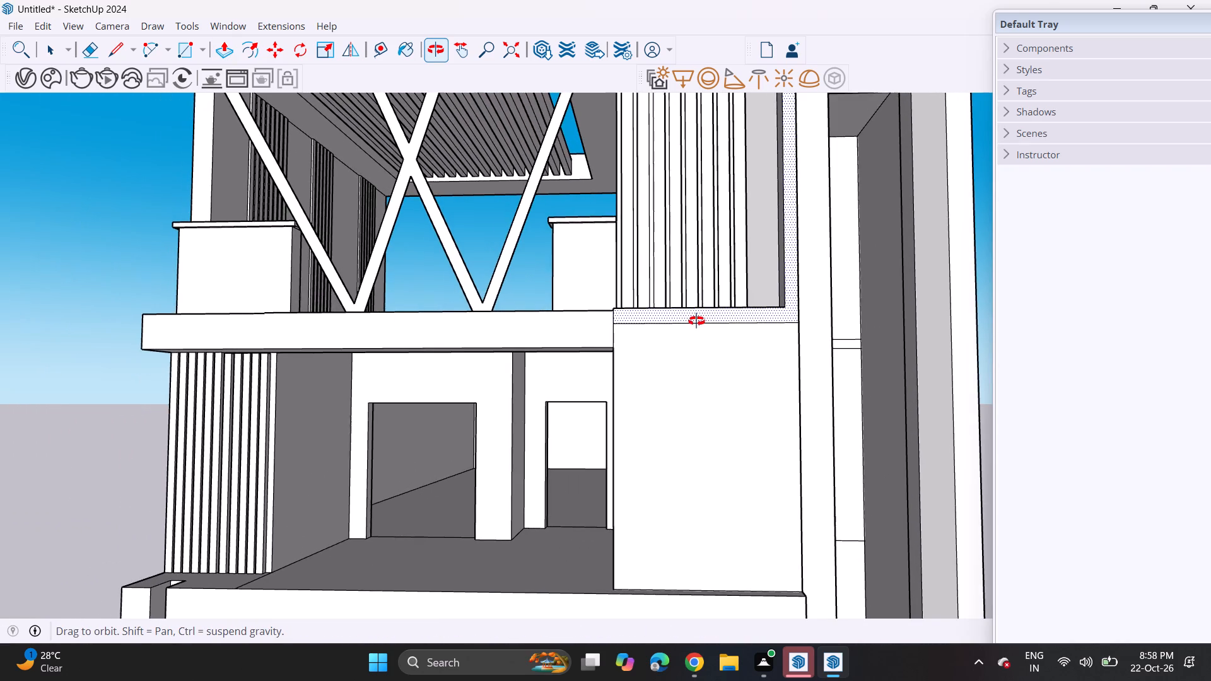
pyautogui.keyDown('shift'); pyautogui.moveTo(696, 321); pyautogui.dragTo(712, 311, button='middle'); pyautogui.keyUp('shift')
pyautogui.scroll(-2, 709, 310)
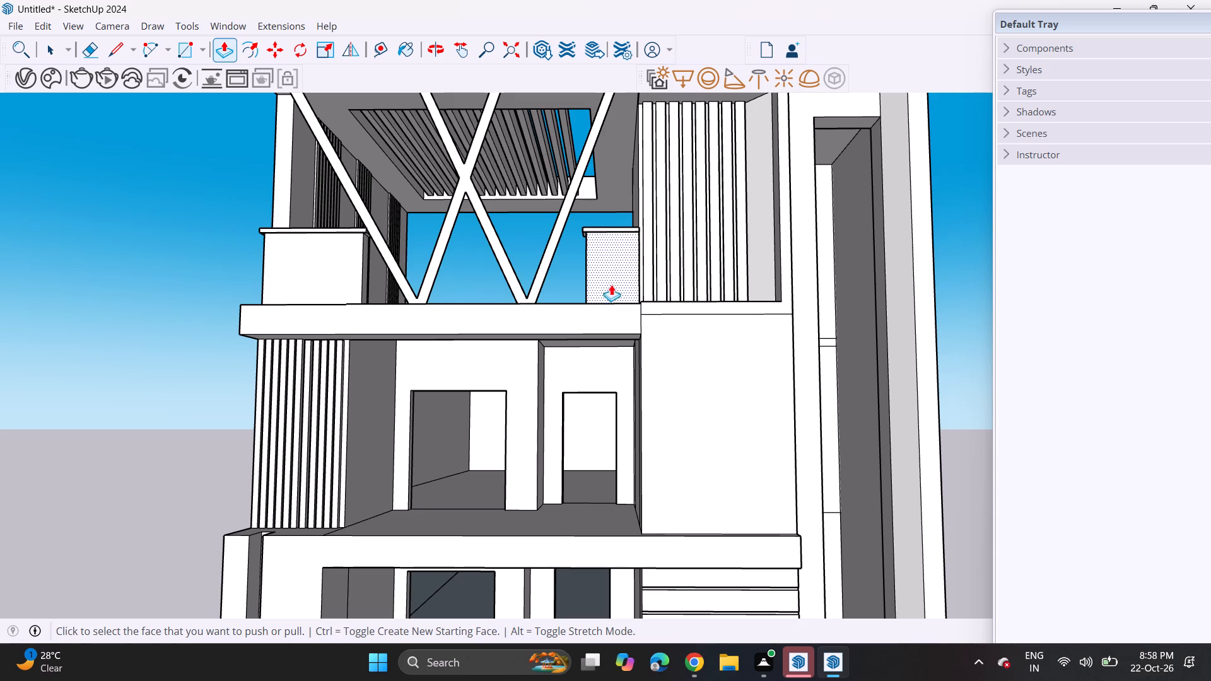
pyautogui.scroll(-6, 621, 285)
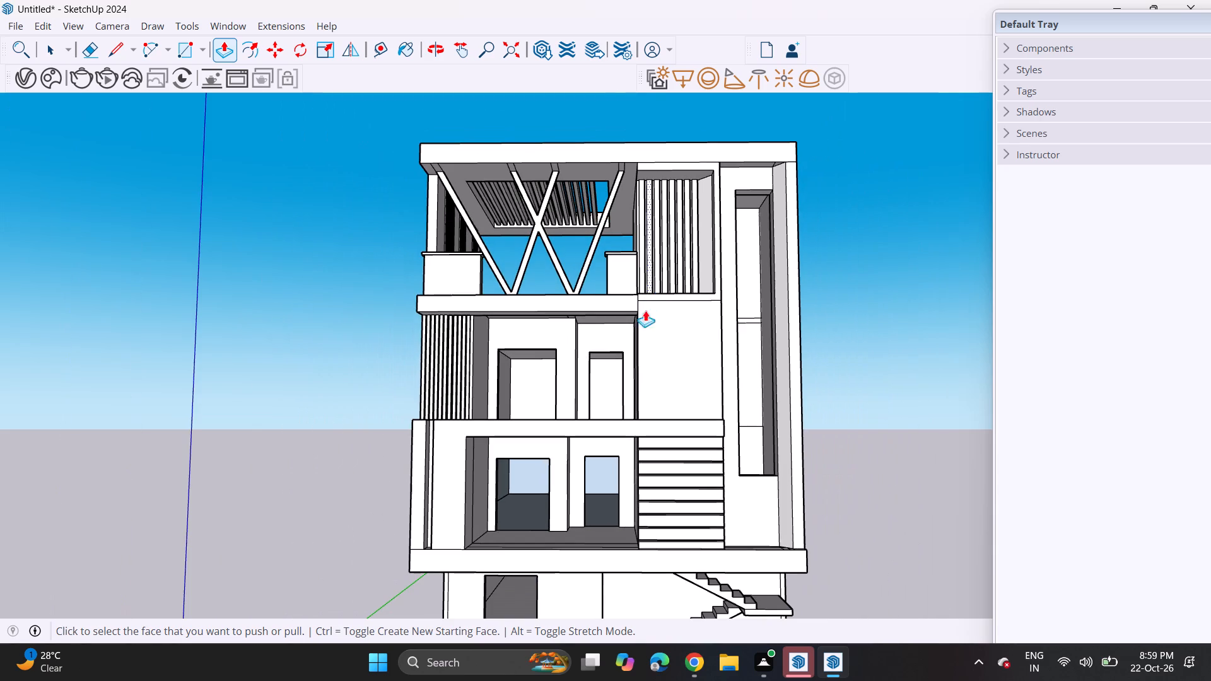
pyautogui.keyDown('shift'); pyautogui.moveTo(628, 426); pyautogui.dragTo(632, 332, button='middle'); pyautogui.keyUp('shift')
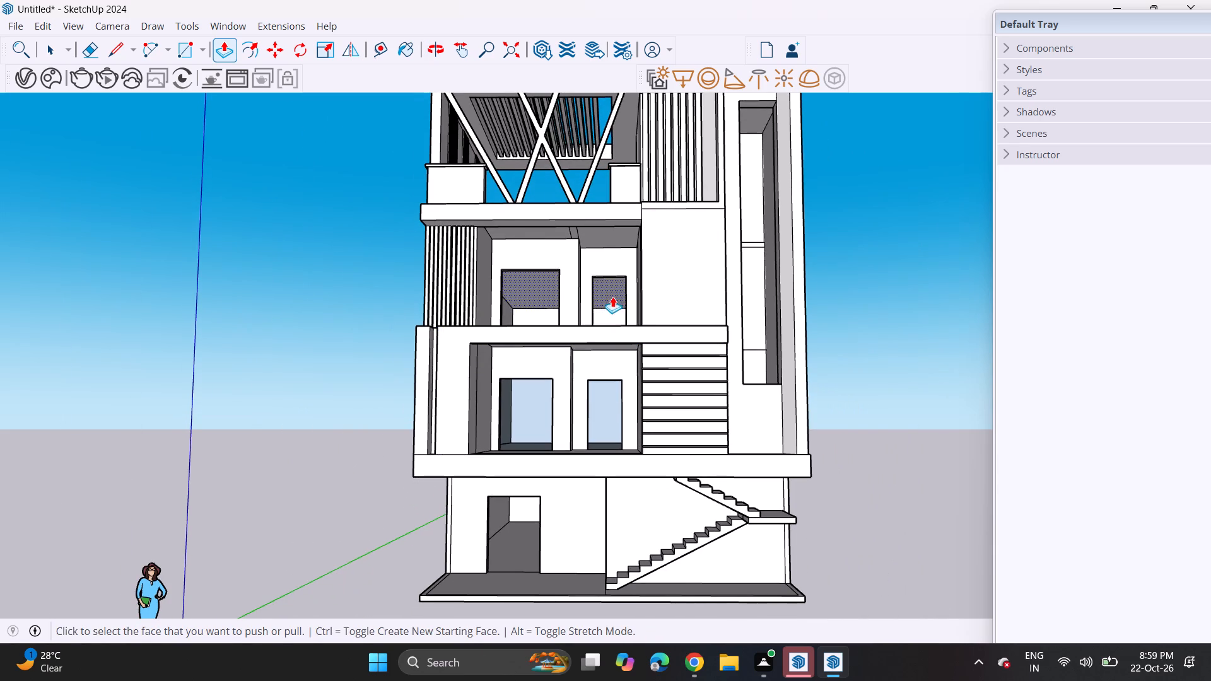
pyautogui.scroll(1, 544, 267)
pyautogui.moveTo(547, 272); pyautogui.dragTo(505, 343, button='middle')
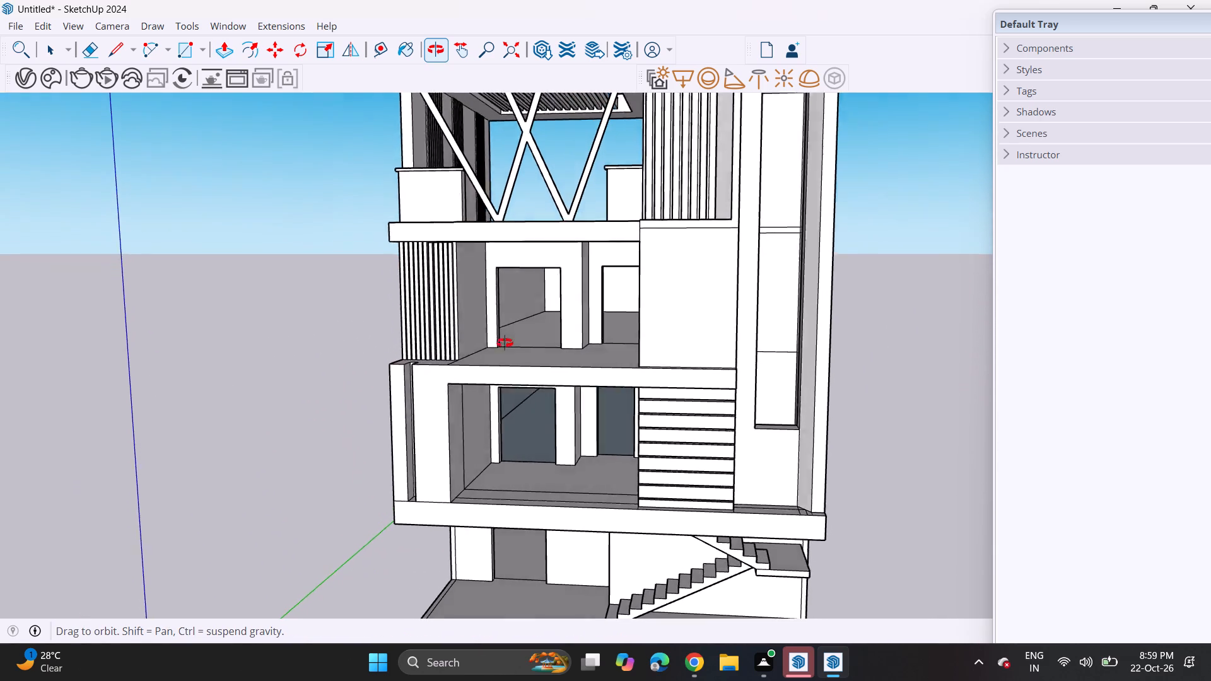
pyautogui.moveTo(505, 343); pyautogui.dragTo(437, 378, button='middle')
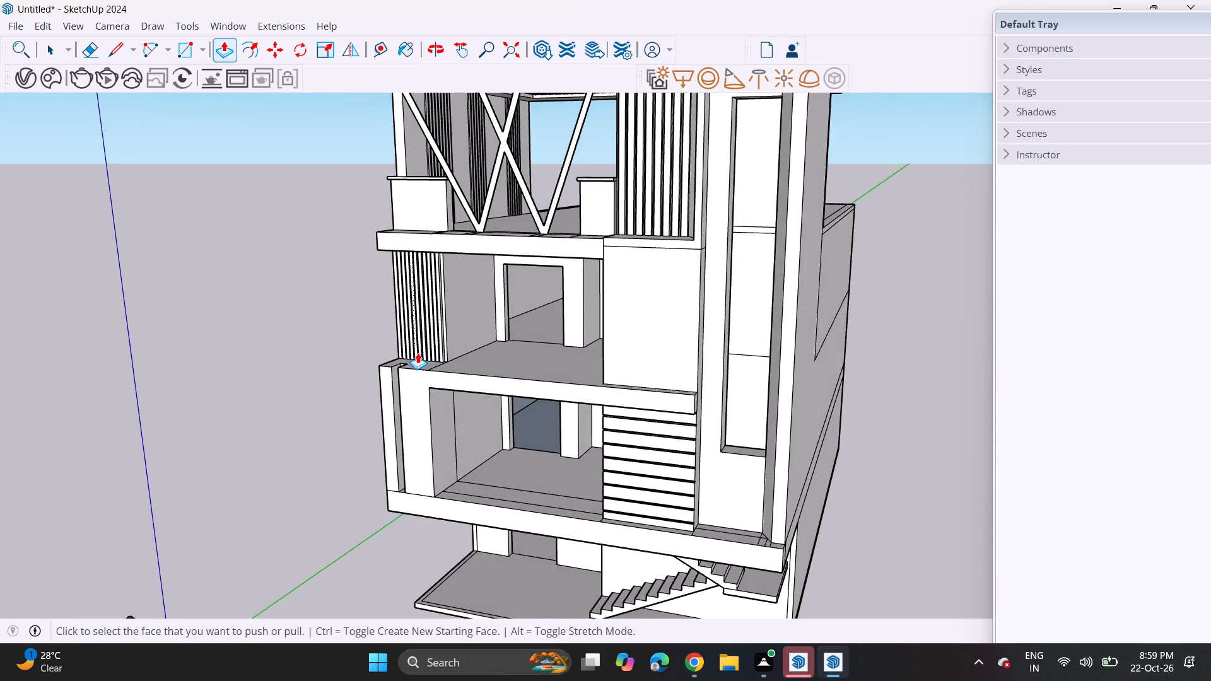
# Offset the outline of the second-floor balcony's side wall face, beside the vertical cladding, slightly inward to form a thin border.
pyautogui.scroll(1, 416, 337)
pyautogui.scroll(-1, 416, 336)
pyautogui.scroll(10, 416, 336)
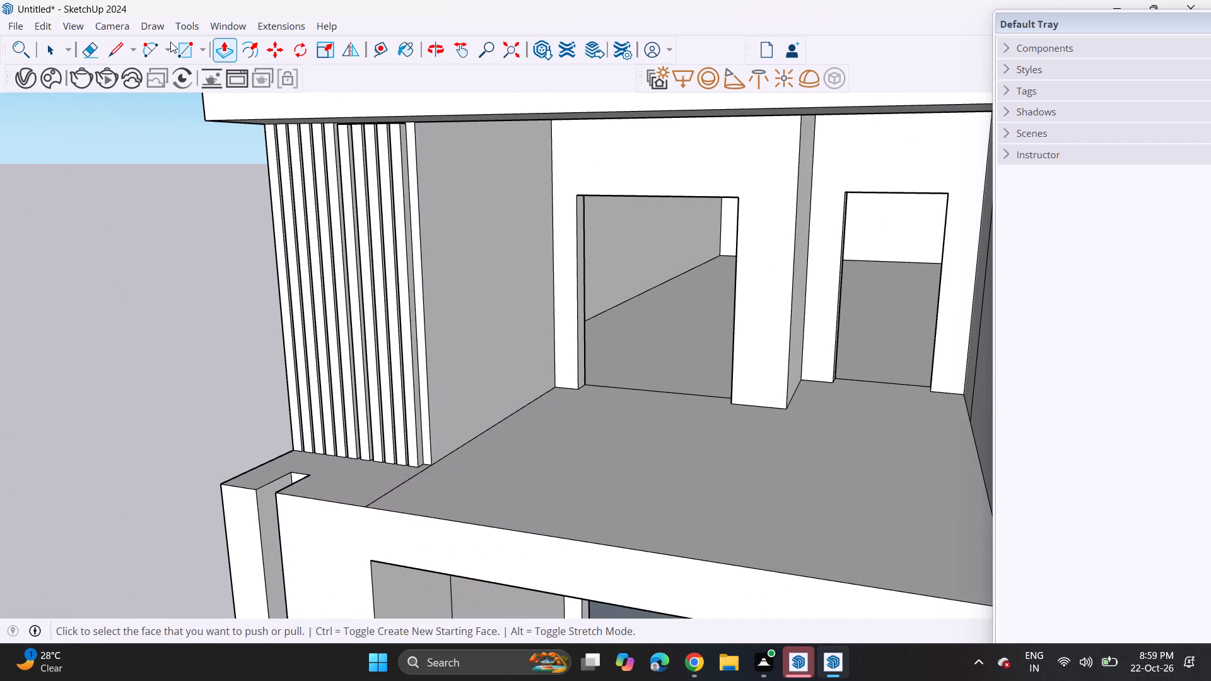
pyautogui.click(234, 50)
pyautogui.click(251, 50)
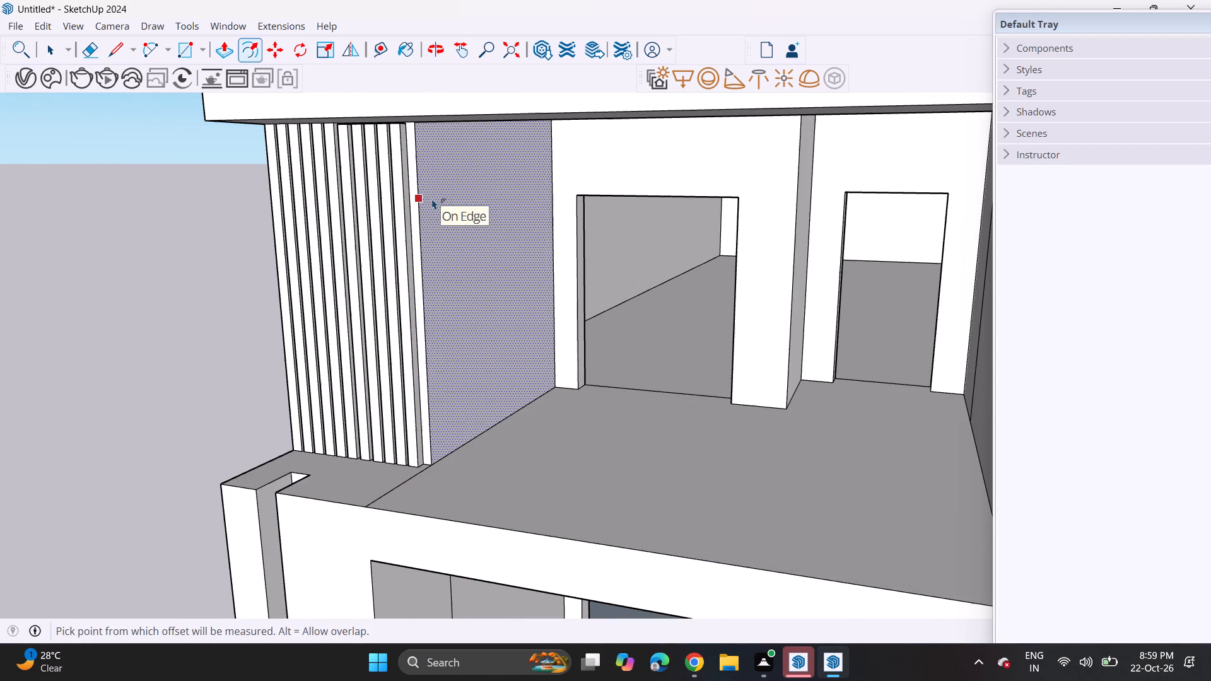
pyautogui.click(432, 199)
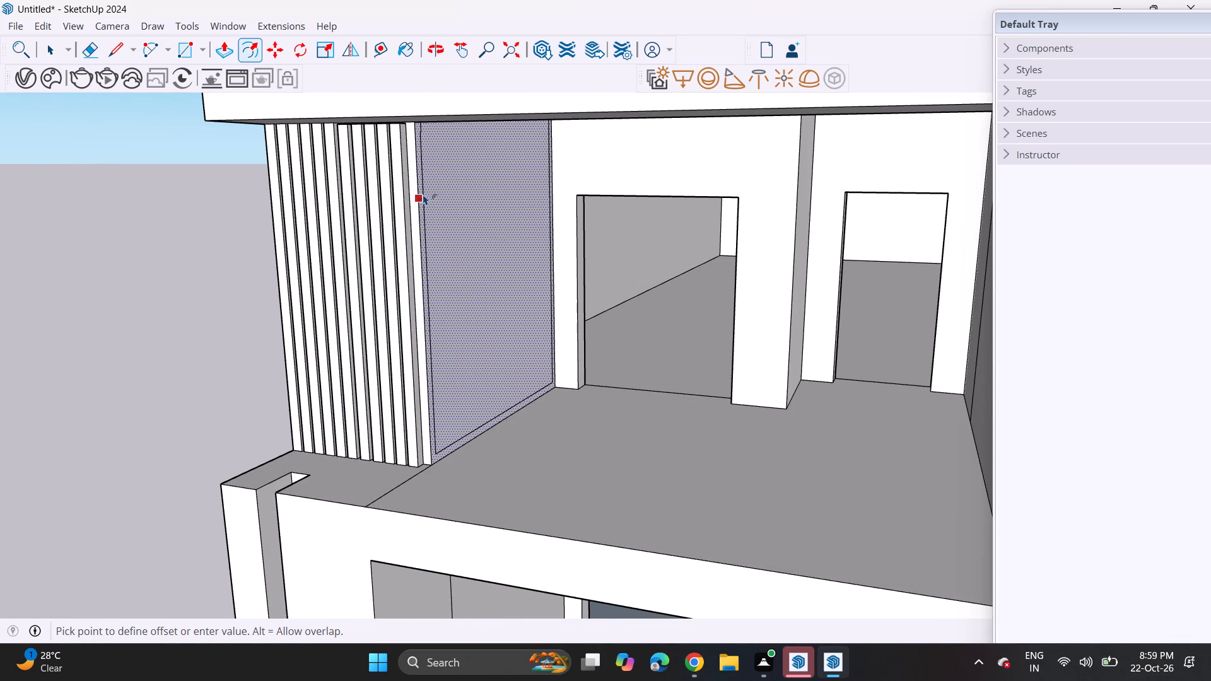
pyautogui.click(423, 194)
# Push the face inside the thin border into the balcony's side wall to form a framed recess.
pyautogui.click(230, 43)
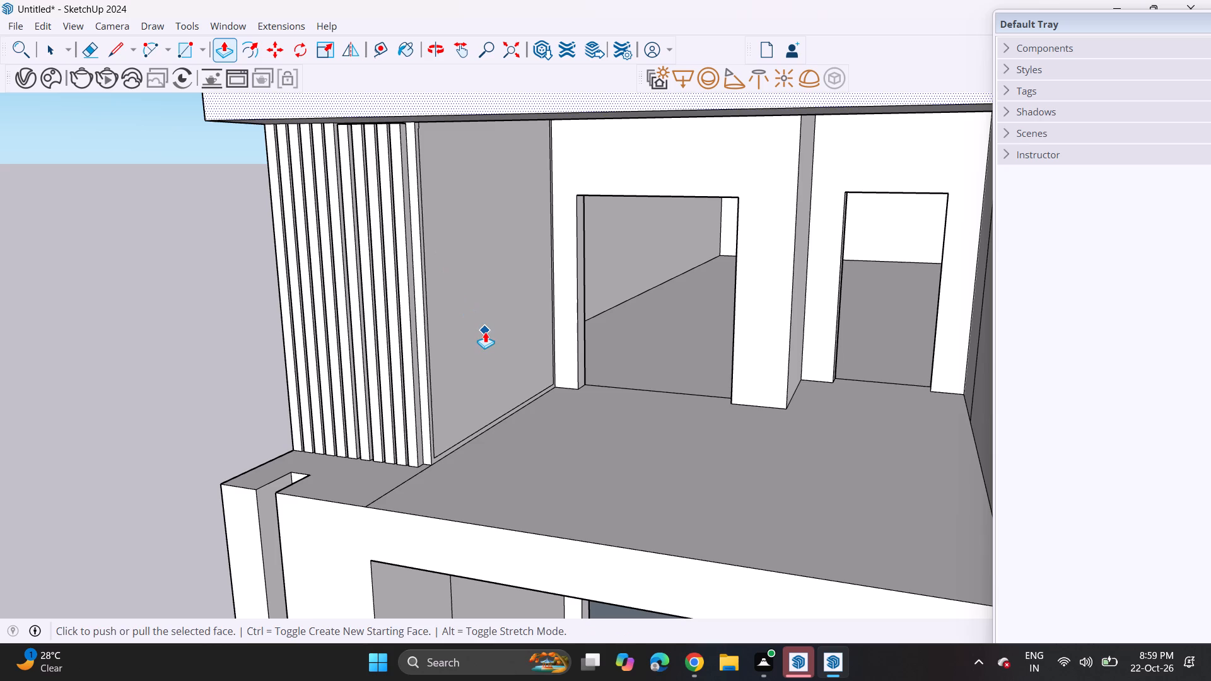
pyautogui.press('Escape')
pyautogui.click(488, 335)
pyautogui.click(455, 322)
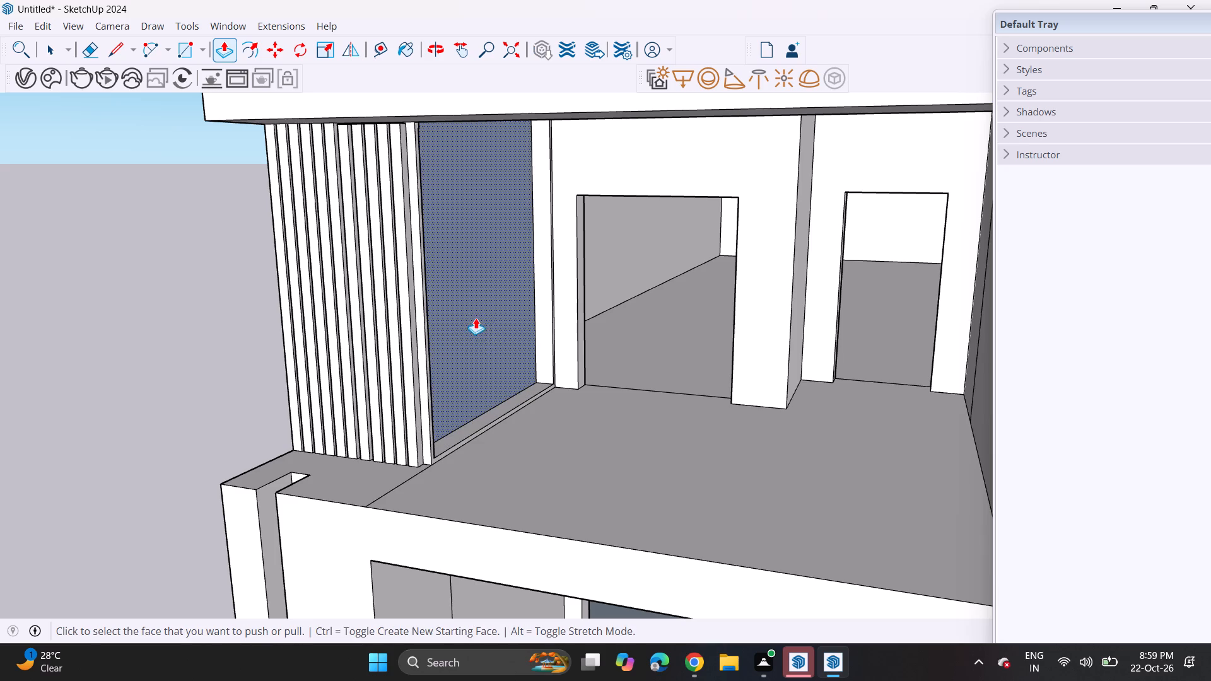
pyautogui.click(490, 330)
pyautogui.click(463, 330)
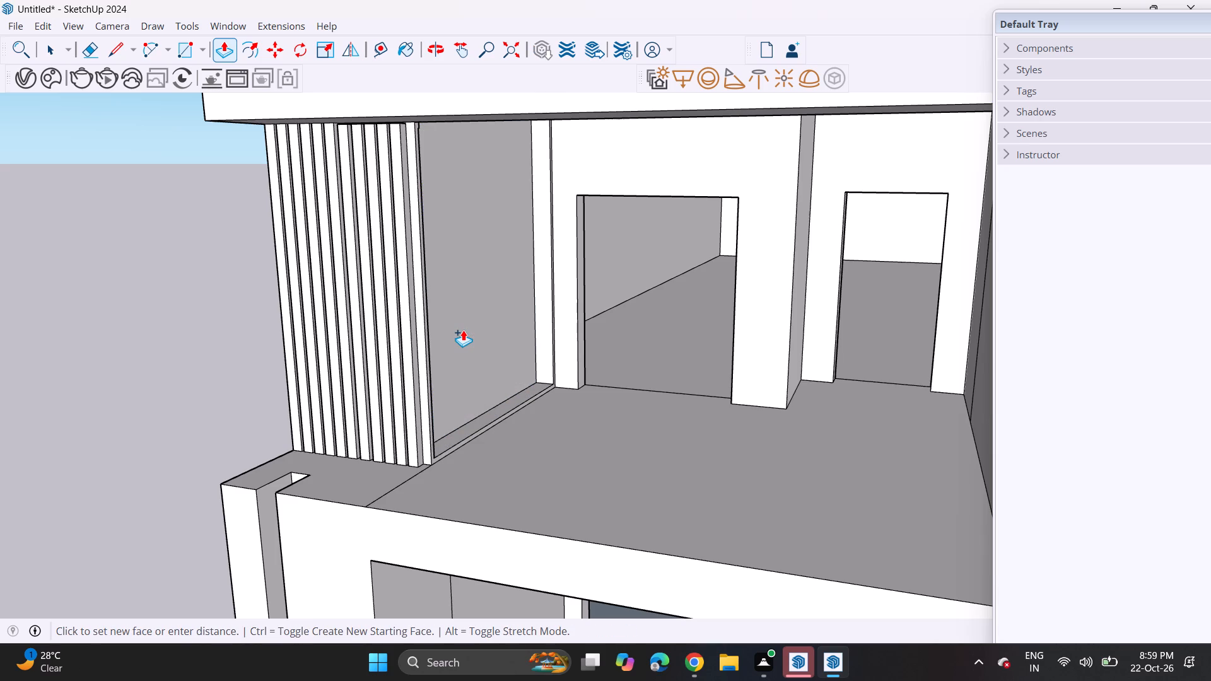
# Examine the recessed balcony side wall and the overall front of the house.
pyautogui.scroll(1, 523, 322)
pyautogui.moveTo(523, 322); pyautogui.dragTo(604, 245, button='middle')
pyautogui.scroll(-6, 582, 240)
pyautogui.keyDown('shift'); pyautogui.moveTo(535, 277); pyautogui.dragTo(424, 294, button='middle'); pyautogui.keyUp('shift')
pyautogui.moveTo(456, 294); pyautogui.dragTo(524, 287, button='middle')
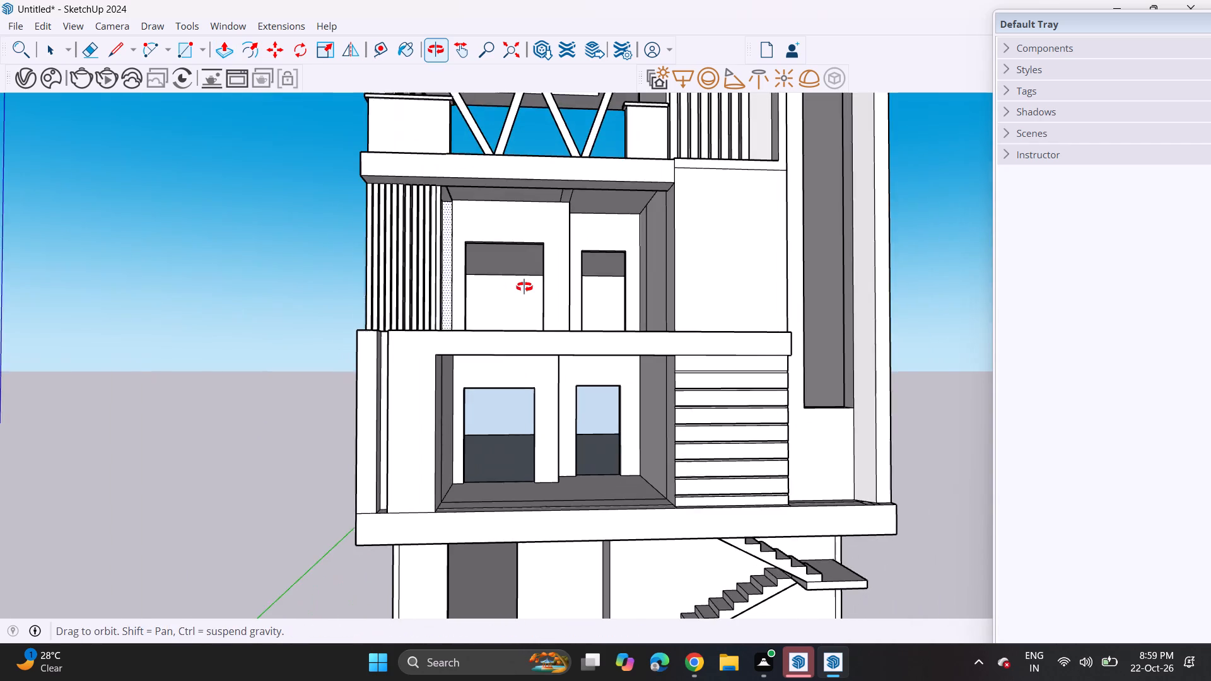
pyautogui.moveTo(524, 287); pyautogui.dragTo(517, 285, button='middle')
pyautogui.middleClick(504, 276)
pyautogui.scroll(-4, 508, 280)
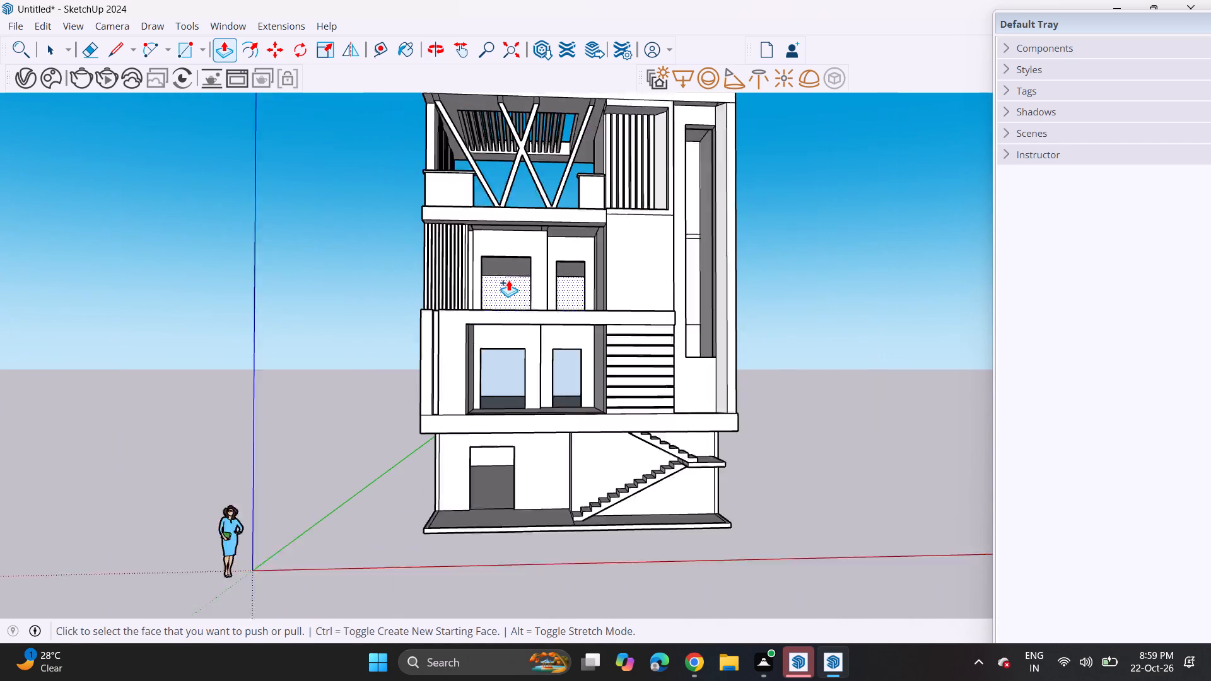
pyautogui.keyDown('shift'); pyautogui.moveTo(524, 274); pyautogui.dragTo(484, 300, button='middle'); pyautogui.keyUp('shift')
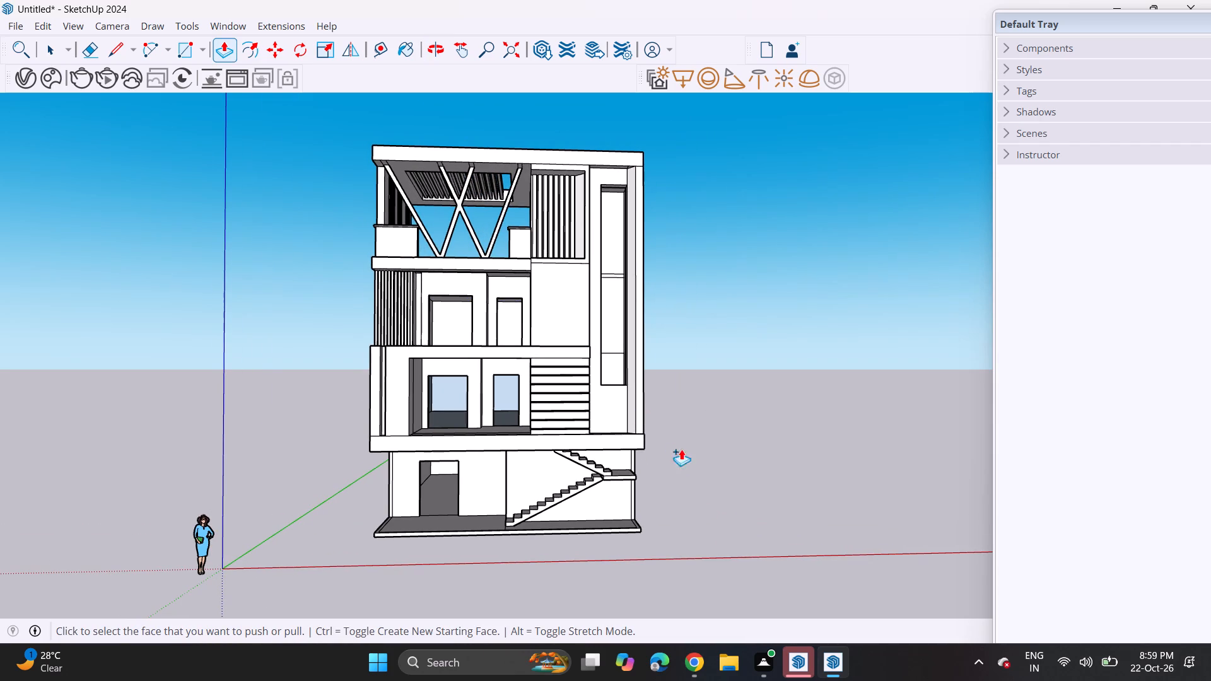
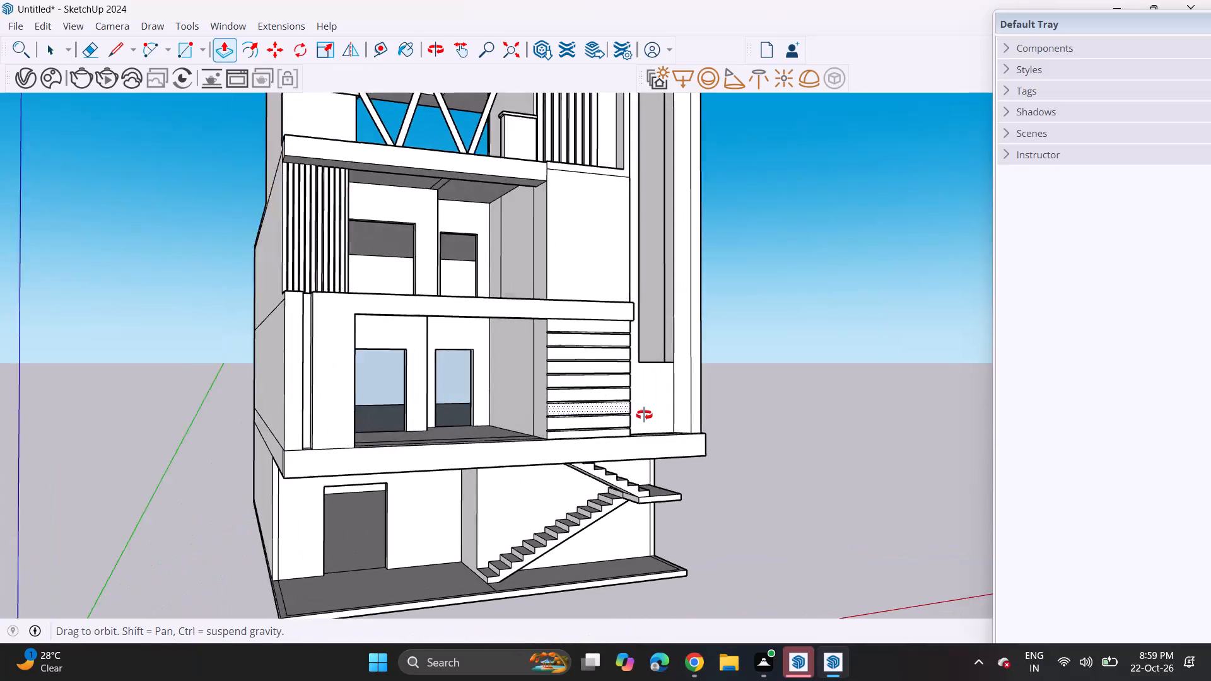
# Erase the leftover edges on the roof slab's underside in front of the first diagonal brace's top.
pyautogui.scroll(1, 493, 439)
pyautogui.scroll(-3, 493, 383)
pyautogui.scroll(1, 436, 362)
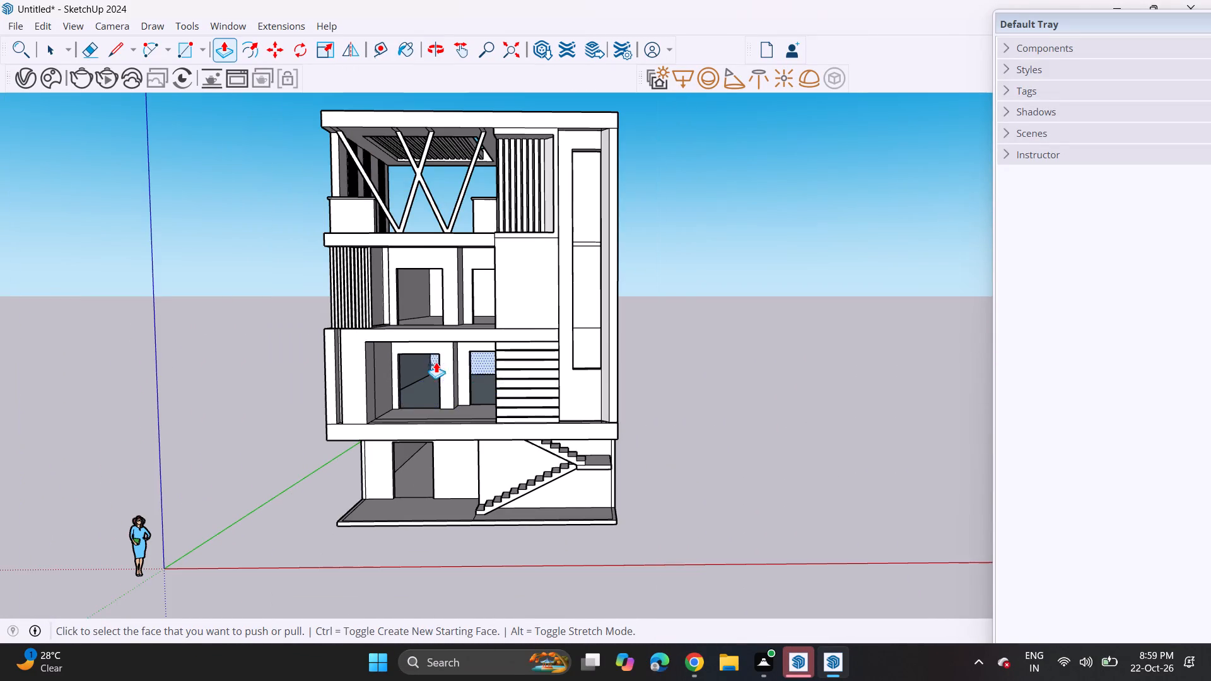
pyautogui.keyDown('shift'); pyautogui.moveTo(436, 362); pyautogui.dragTo(557, 368, button='middle'); pyautogui.keyUp('shift')
pyautogui.scroll(1, 577, 274)
pyautogui.keyDown('shift'); pyautogui.moveTo(577, 274); pyautogui.dragTo(553, 369, button='middle'); pyautogui.keyUp('shift')
pyautogui.moveTo(586, 379); pyautogui.dragTo(616, 334, button='middle')
pyautogui.scroll(1, 614, 338)
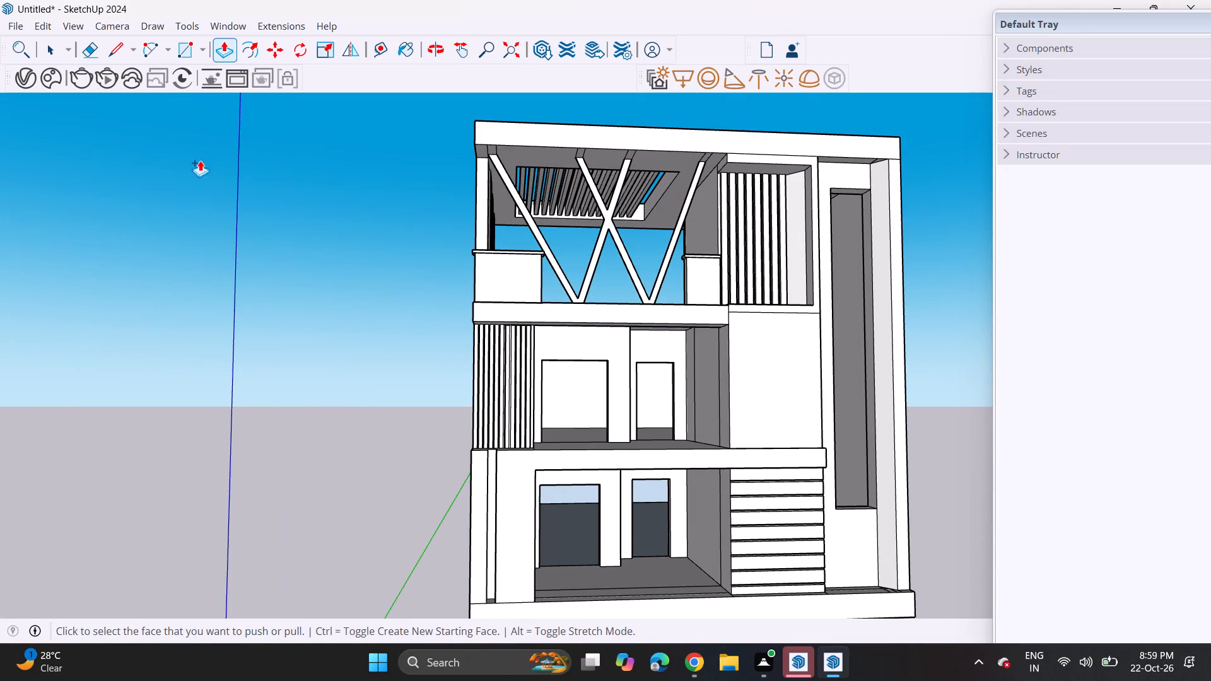
pyautogui.click(91, 47)
pyautogui.scroll(10, 531, 136)
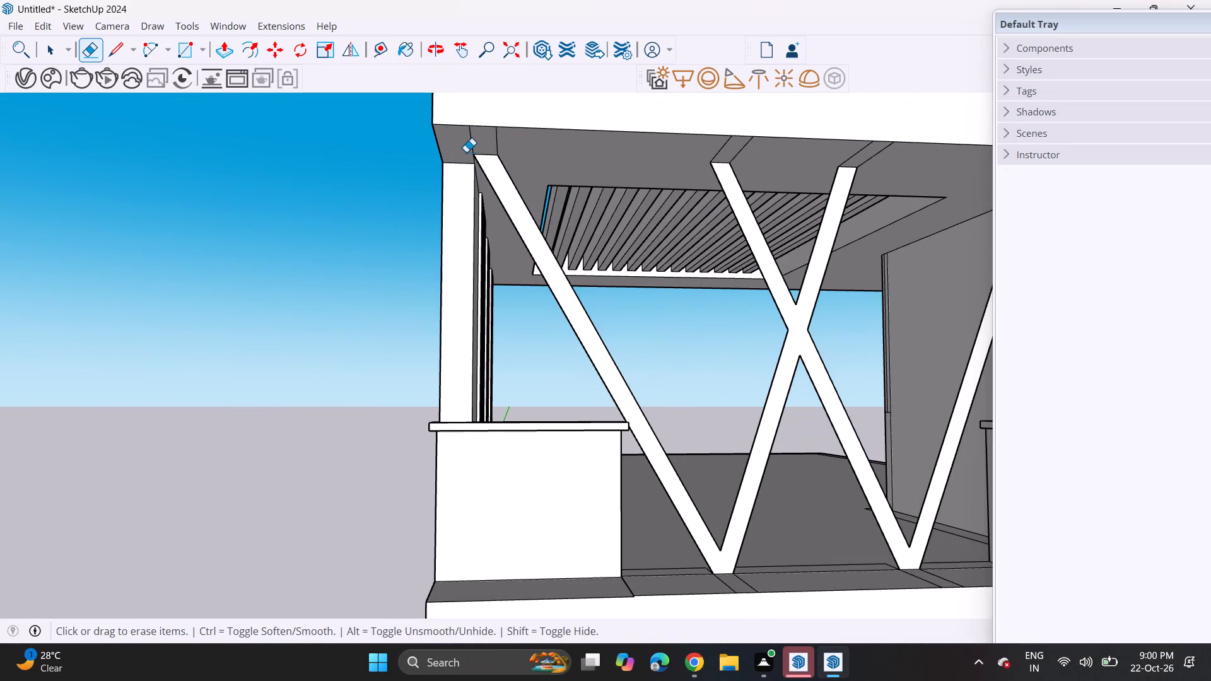
pyautogui.click(470, 146)
pyautogui.moveTo(487, 141); pyautogui.dragTo(496, 141)
# Erase the stray edges on the roof slab's underside in front of the other three diagonal braces.
pyautogui.scroll(-5, 511, 161)
pyautogui.keyDown('shift'); pyautogui.moveTo(534, 186); pyautogui.dragTo(337, 205, button='middle'); pyautogui.keyUp('shift')
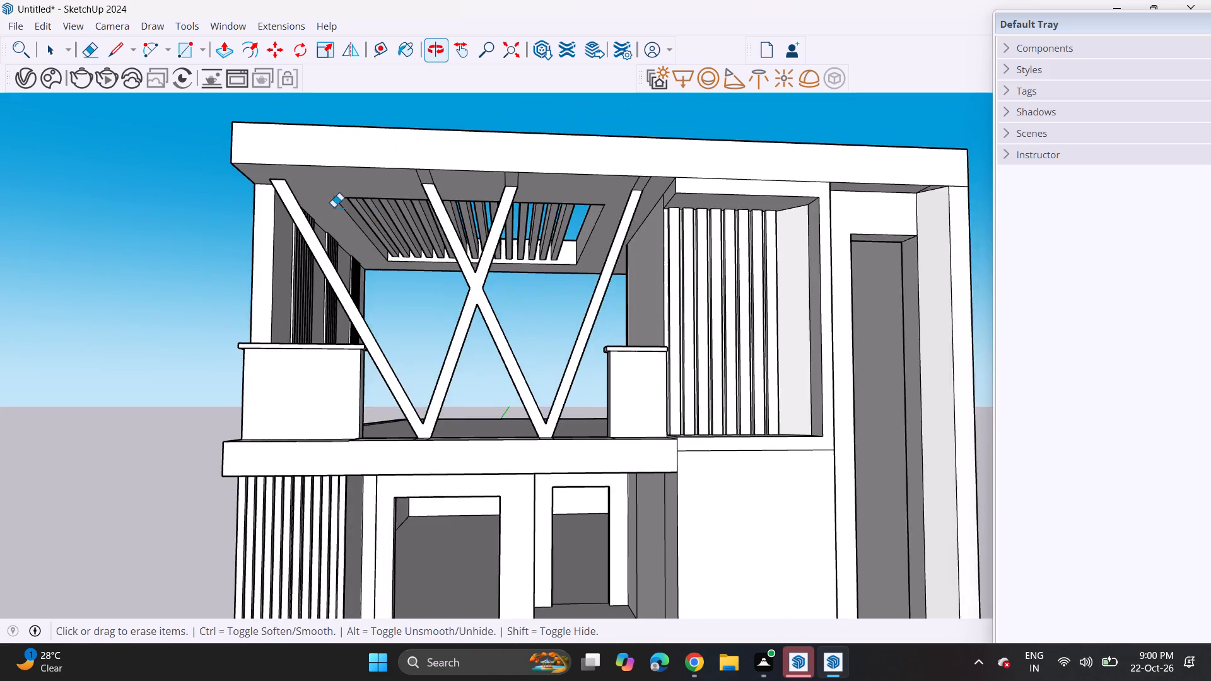
pyautogui.scroll(5, 414, 202)
pyautogui.moveTo(413, 160); pyautogui.dragTo(420, 160)
pyautogui.click(444, 156)
pyautogui.click(440, 156)
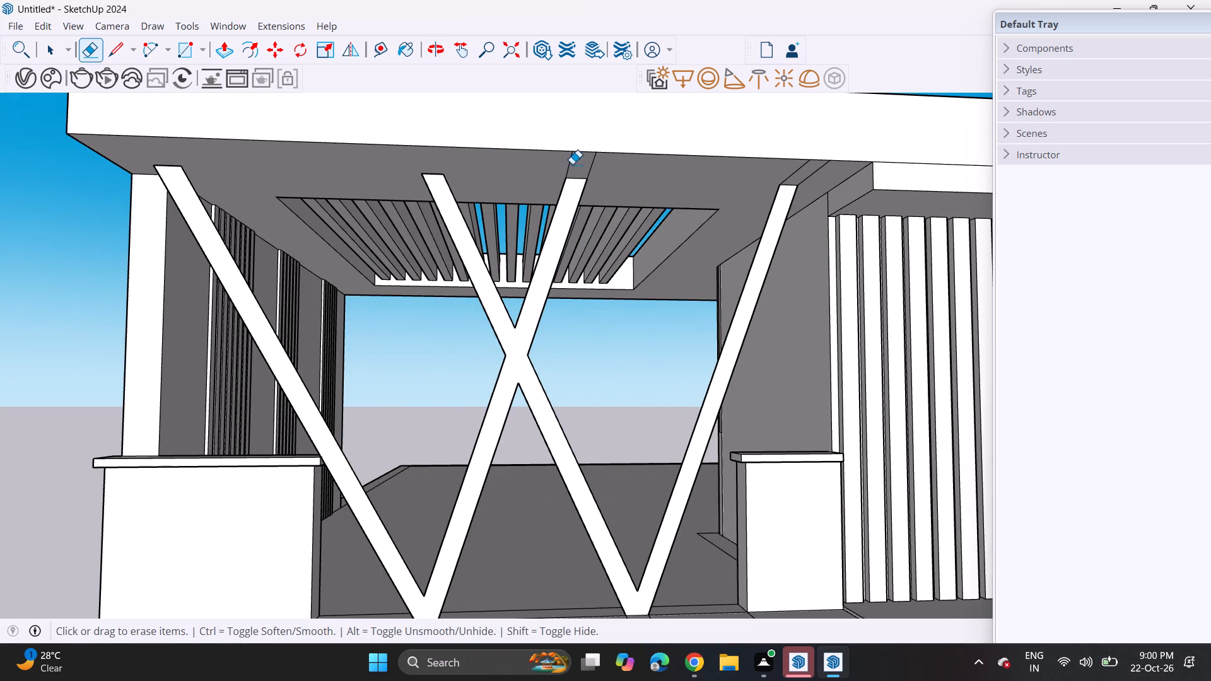
pyautogui.click(567, 164)
pyautogui.click(596, 163)
pyautogui.click(594, 168)
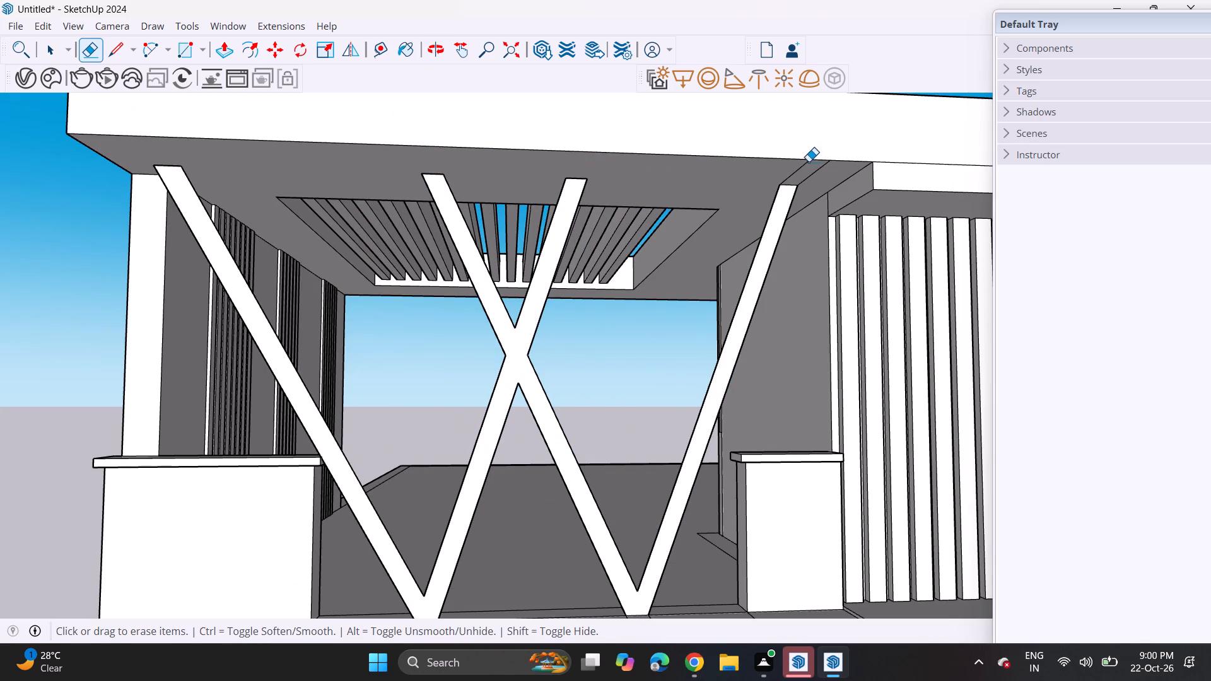
pyautogui.click(802, 169)
pyautogui.click(807, 175)
# Start a file import and look through the VAMSHI INTERIOR folder for a suitable model.
pyautogui.scroll(-7, 713, 221)
pyautogui.scroll(-4, 680, 262)
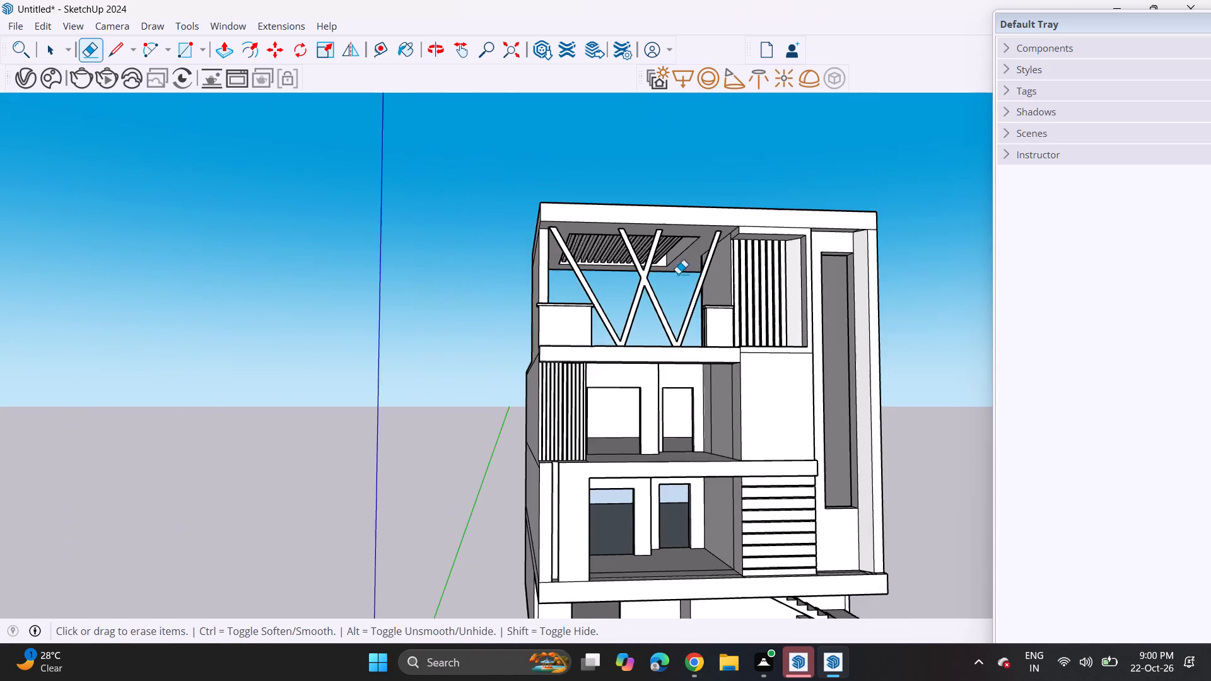
pyautogui.scroll(1, 728, 276)
pyautogui.moveTo(724, 276); pyautogui.dragTo(611, 282, button='middle')
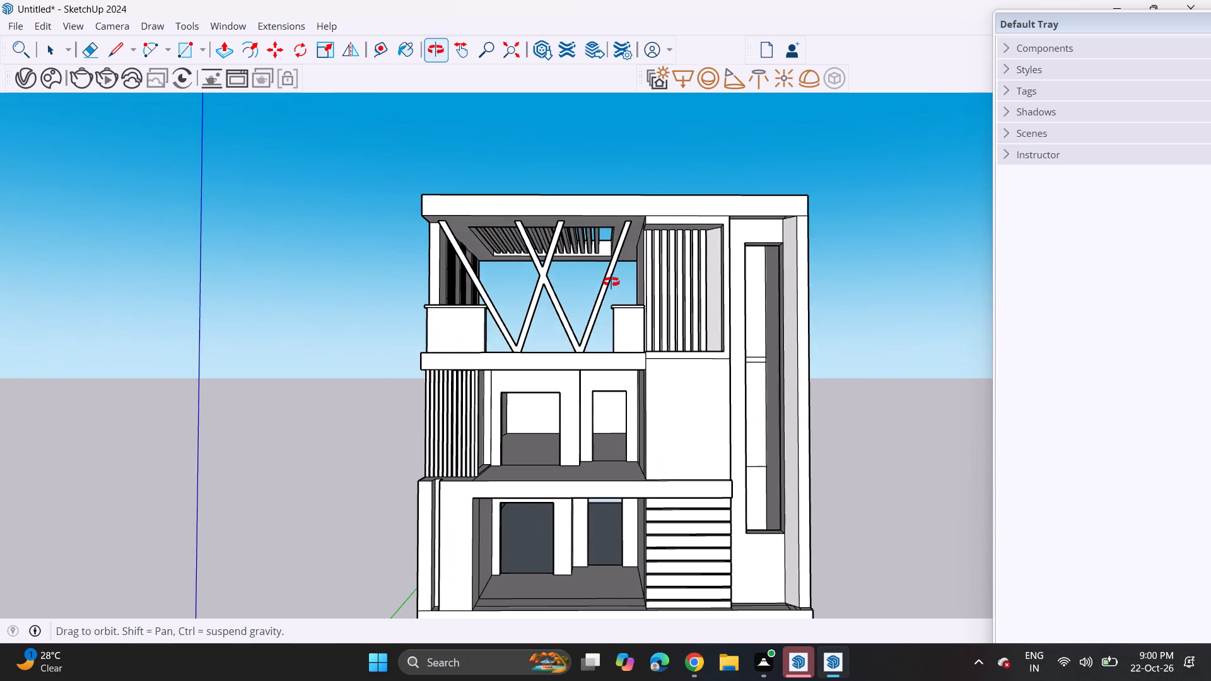
pyautogui.moveTo(611, 282); pyautogui.dragTo(607, 286, button='middle')
pyautogui.click(11, 23)
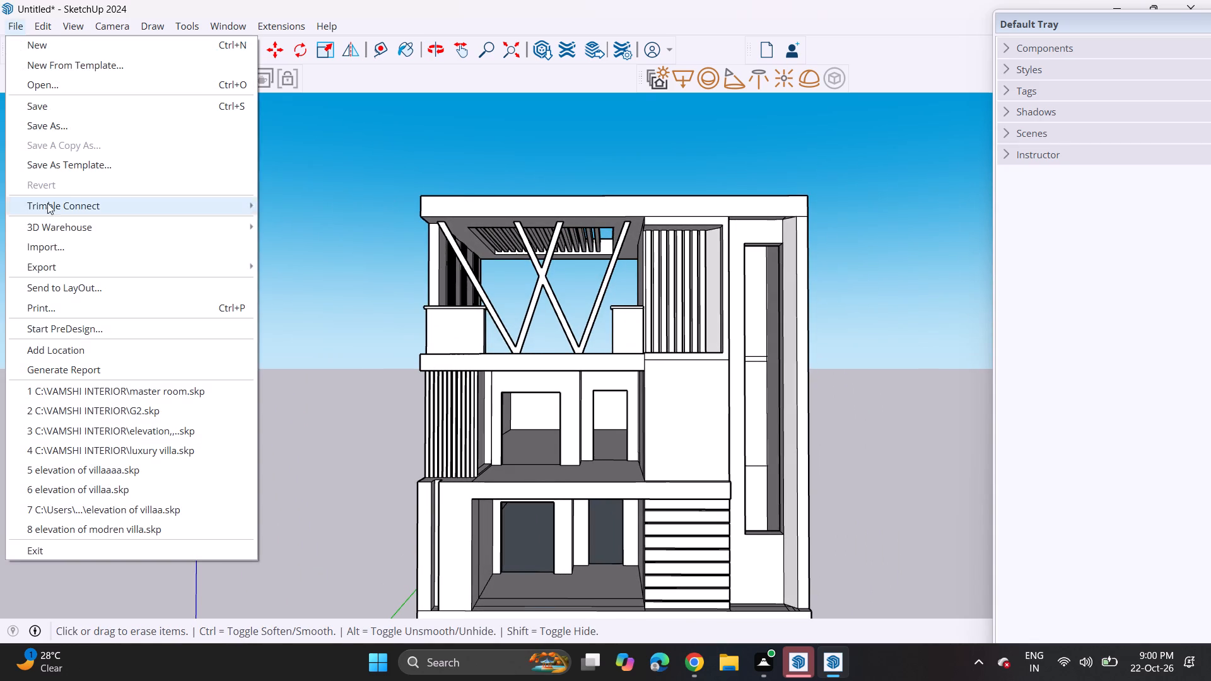
pyautogui.click(52, 243)
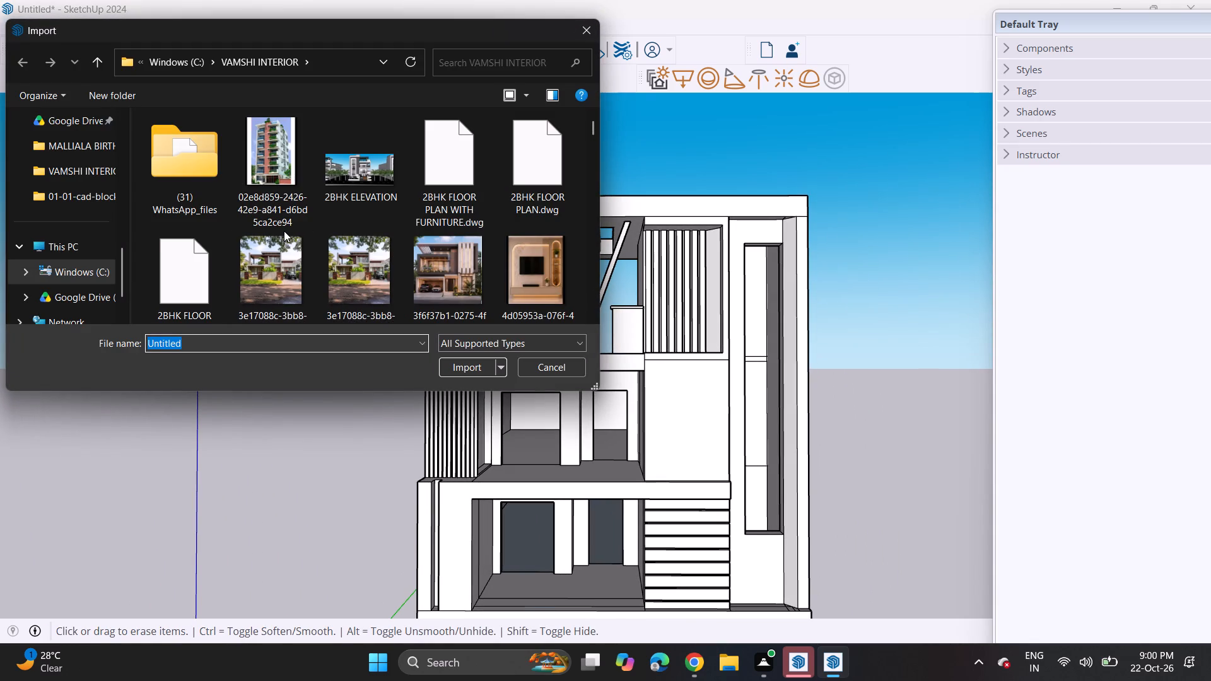
pyautogui.scroll(-17, 284, 231)
pyautogui.scroll(-5, 351, 244)
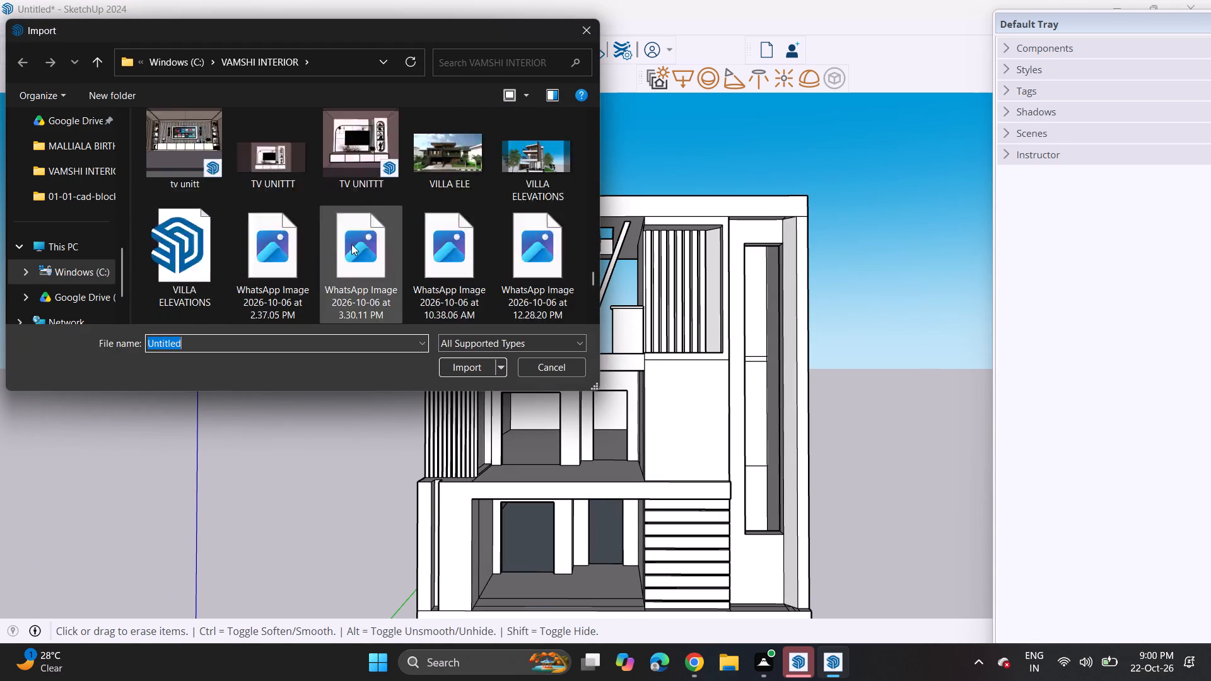
pyautogui.scroll(-10, 359, 224)
pyautogui.scroll(3, 70, 153)
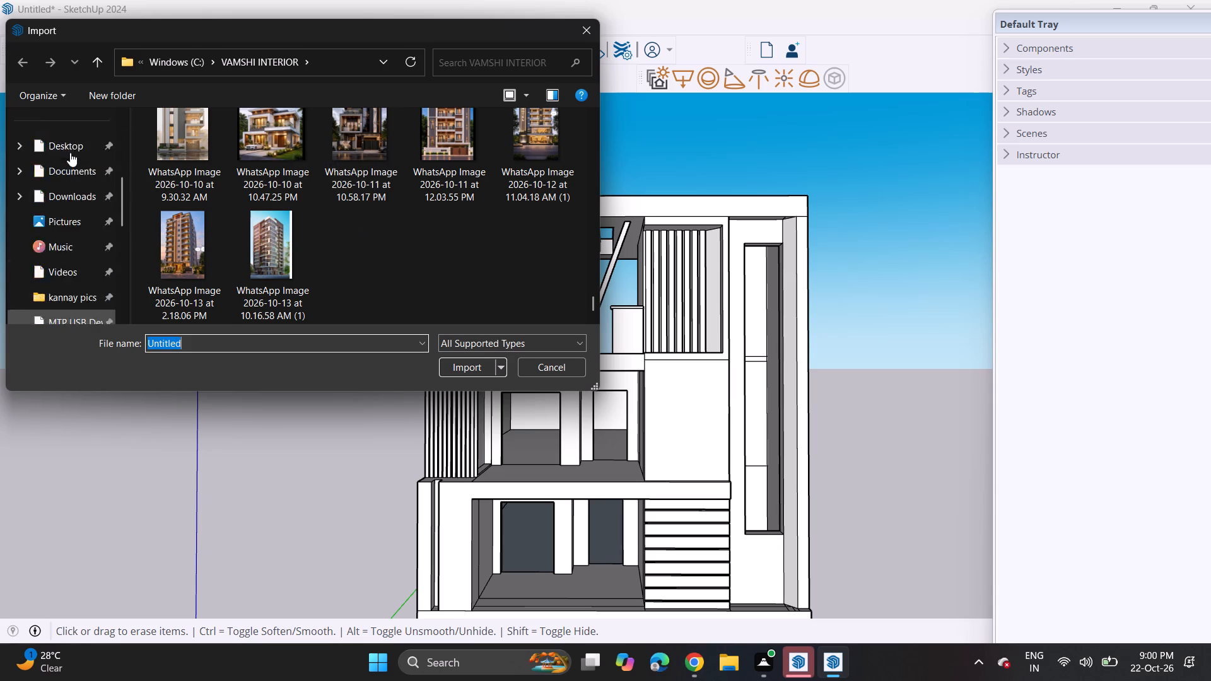
pyautogui.scroll(2, 70, 153)
pyautogui.scroll(-2, 70, 253)
# Import the curtain model panneau+shadow+blanc+bourdon+naturel from Downloads and place it on the second-floor balcony.
pyautogui.click(64, 200)
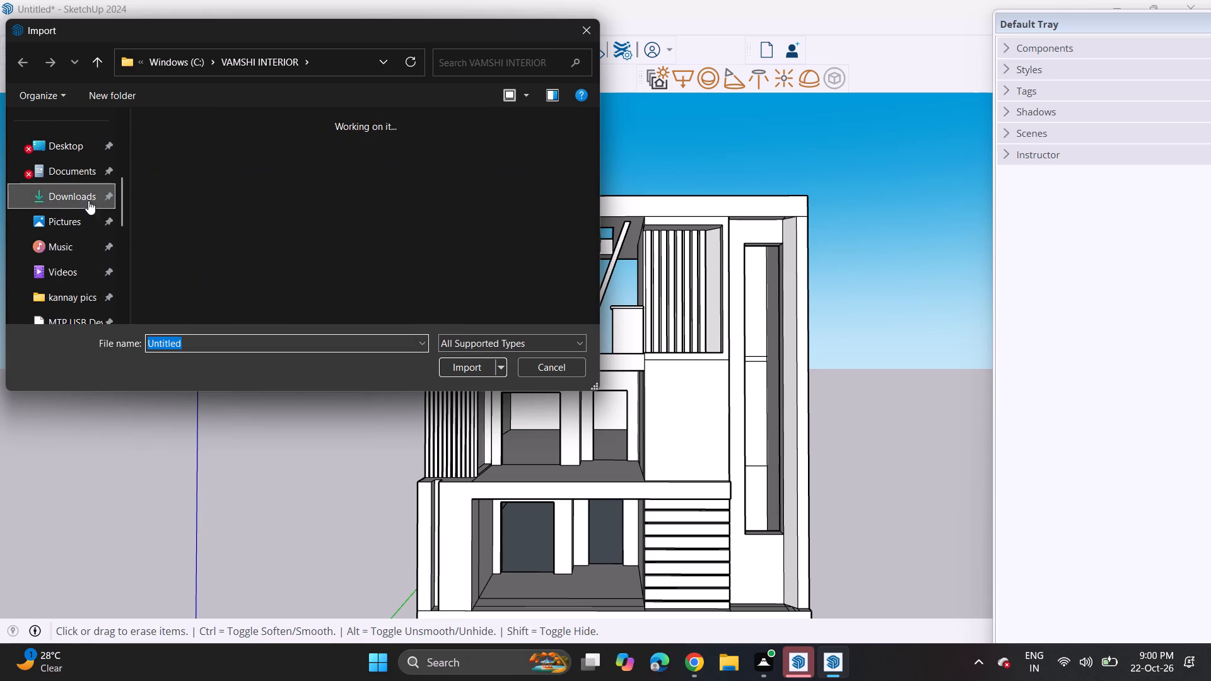
pyautogui.scroll(-5, 280, 212)
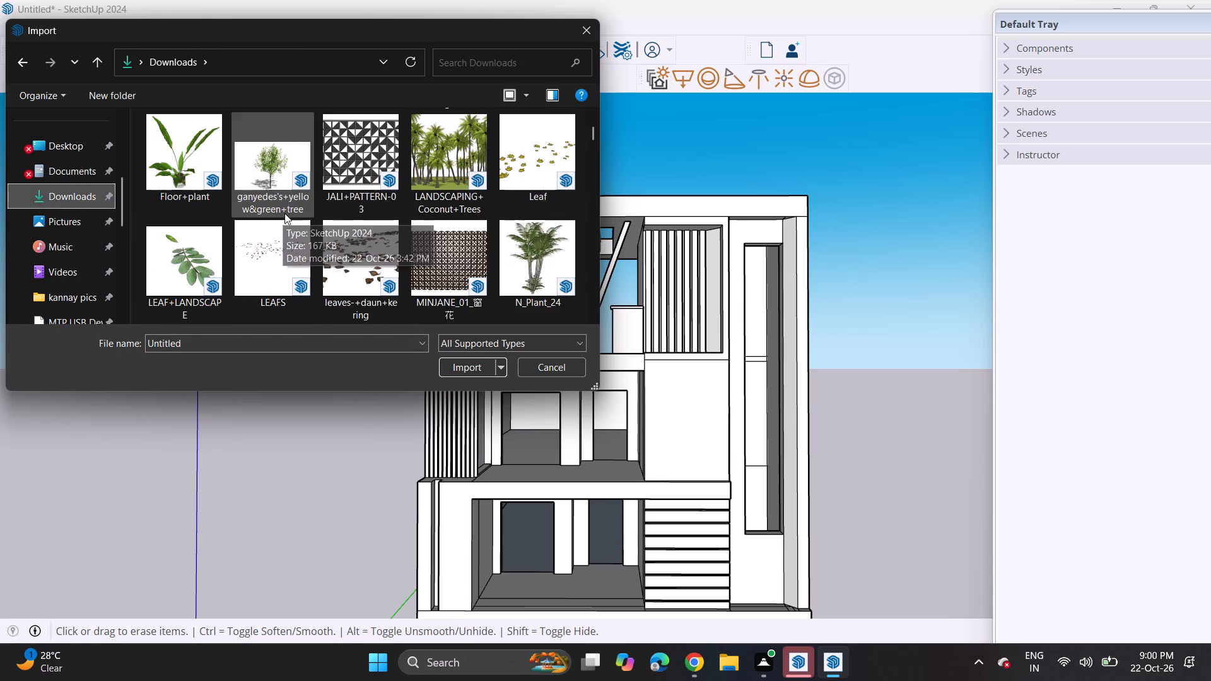
pyautogui.scroll(-7, 284, 211)
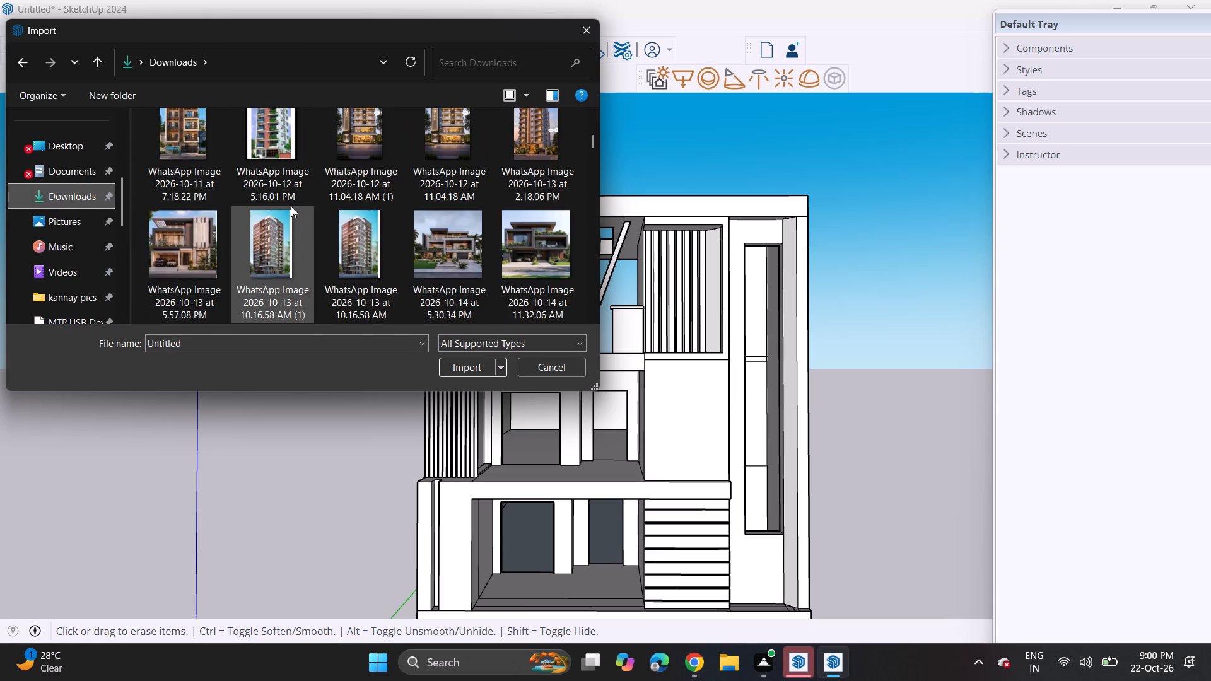
pyautogui.scroll(-10, 291, 206)
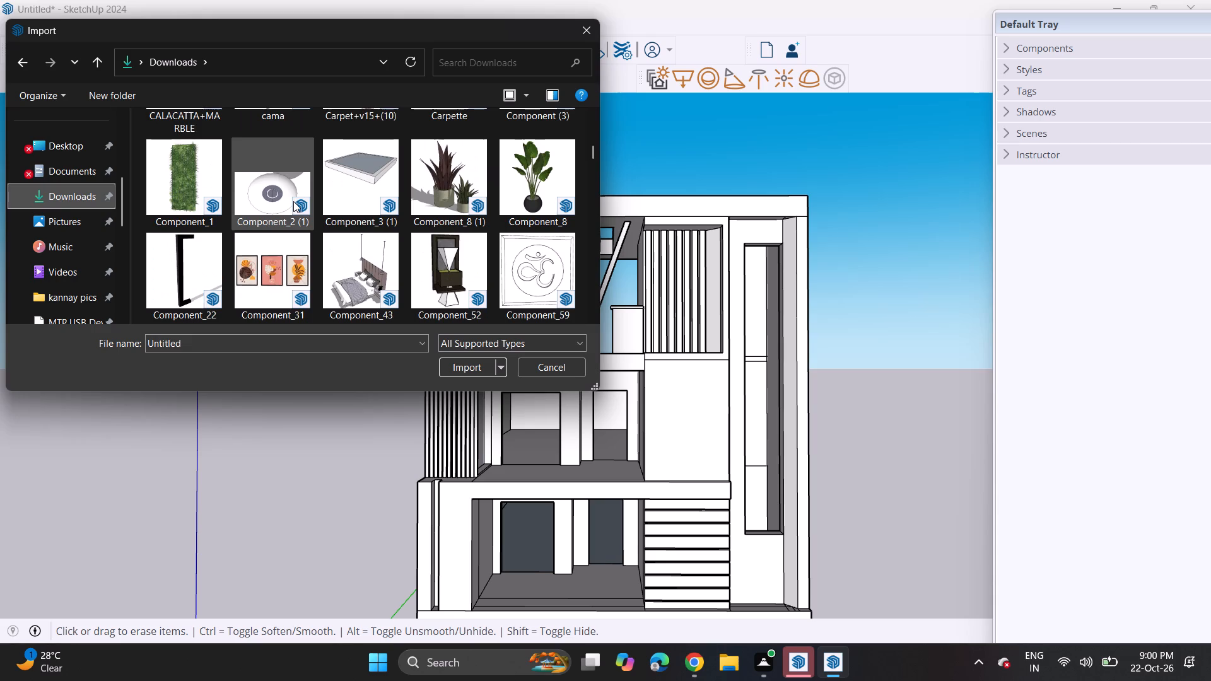
pyautogui.scroll(-3, 302, 206)
pyautogui.moveTo(303, 209); pyautogui.dragTo(317, 223, button='middle')
pyautogui.scroll(-4, 313, 219)
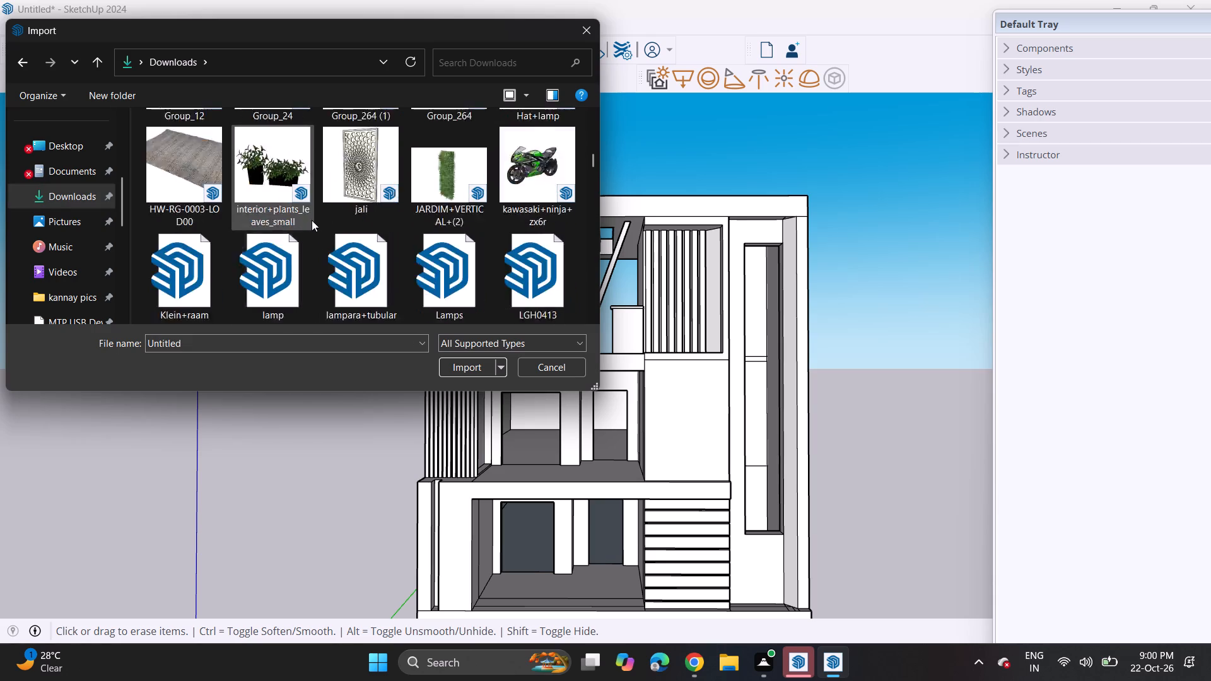
pyautogui.scroll(-4, 312, 220)
pyautogui.click(355, 198)
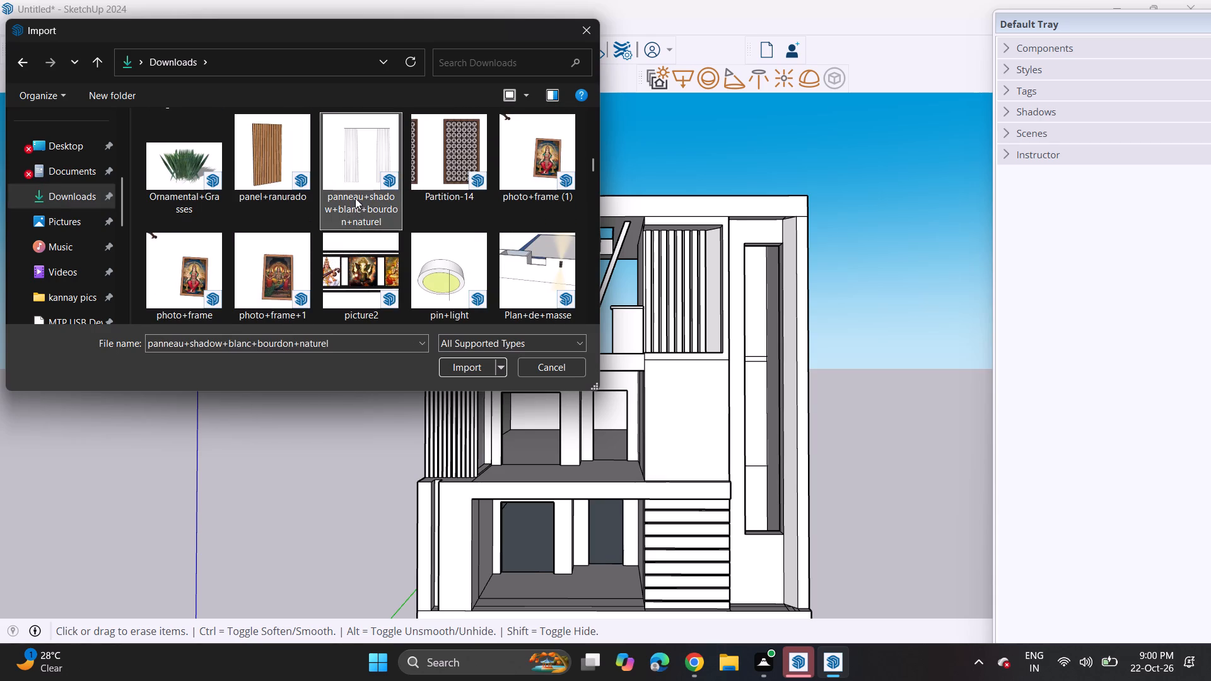
pyautogui.click(464, 367)
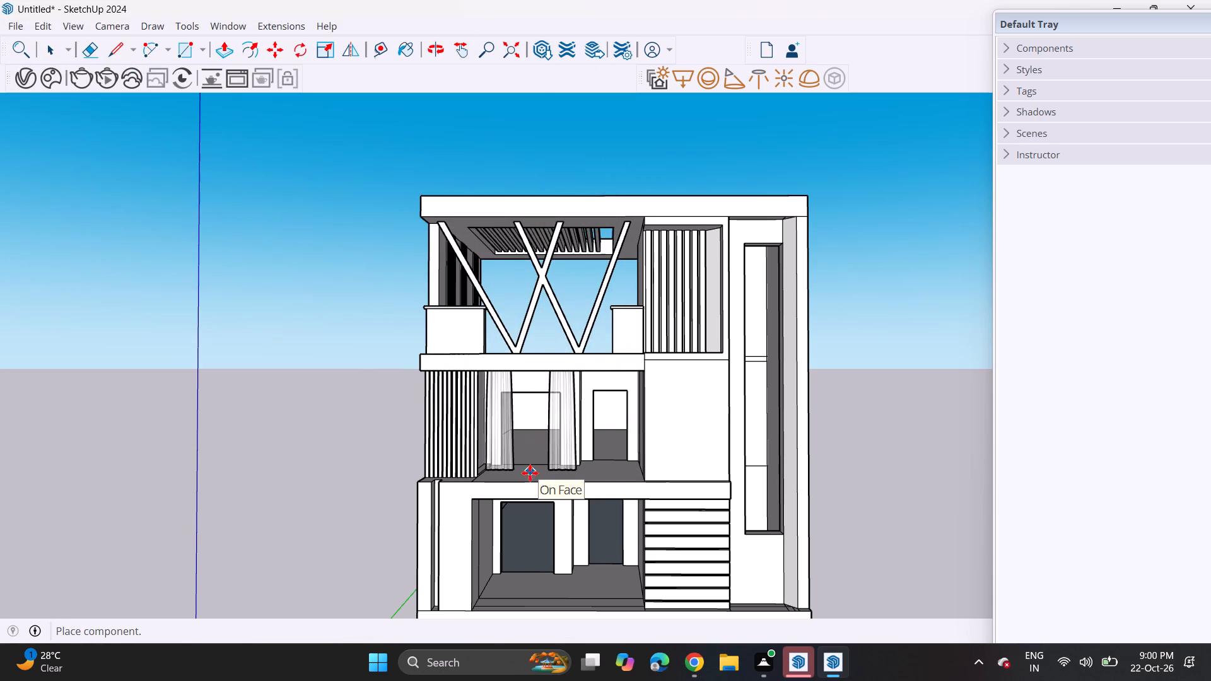
pyautogui.click(556, 463)
# Move the imported curtain set out of the balcony into the open space beside the house.
pyautogui.scroll(1, 554, 350)
pyautogui.moveTo(567, 352); pyautogui.dragTo(647, 330, button='middle')
pyautogui.scroll(6, 647, 330)
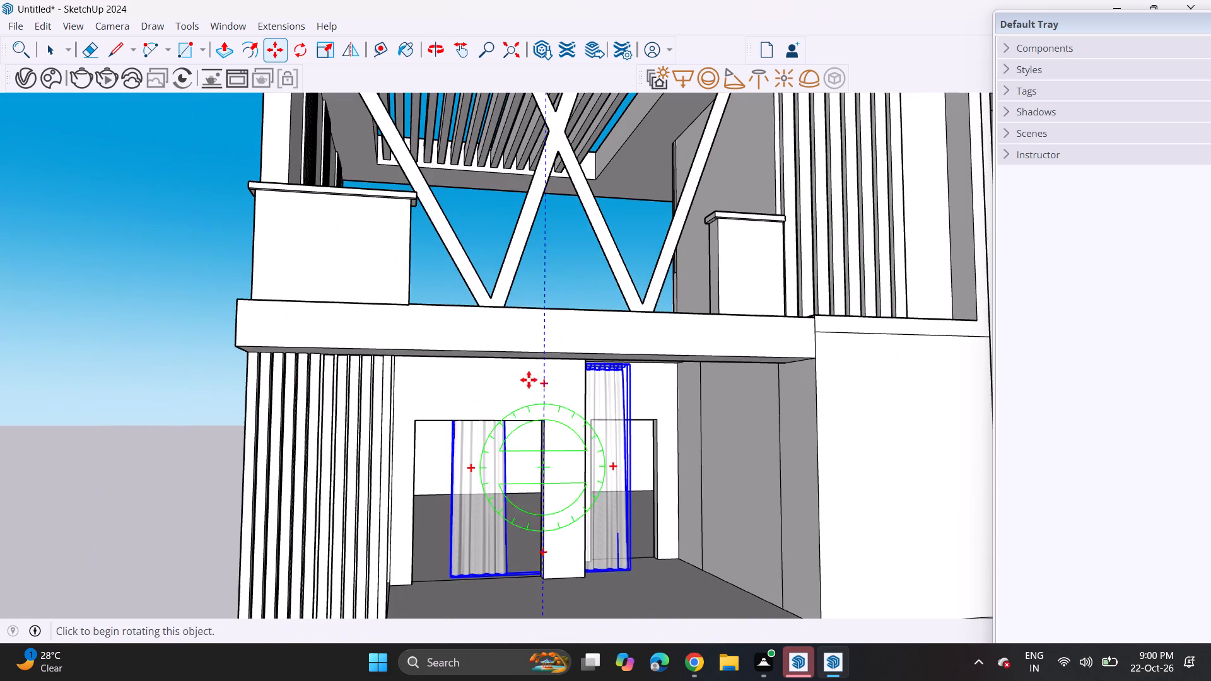
pyautogui.scroll(-6, 566, 392)
pyautogui.click(607, 370)
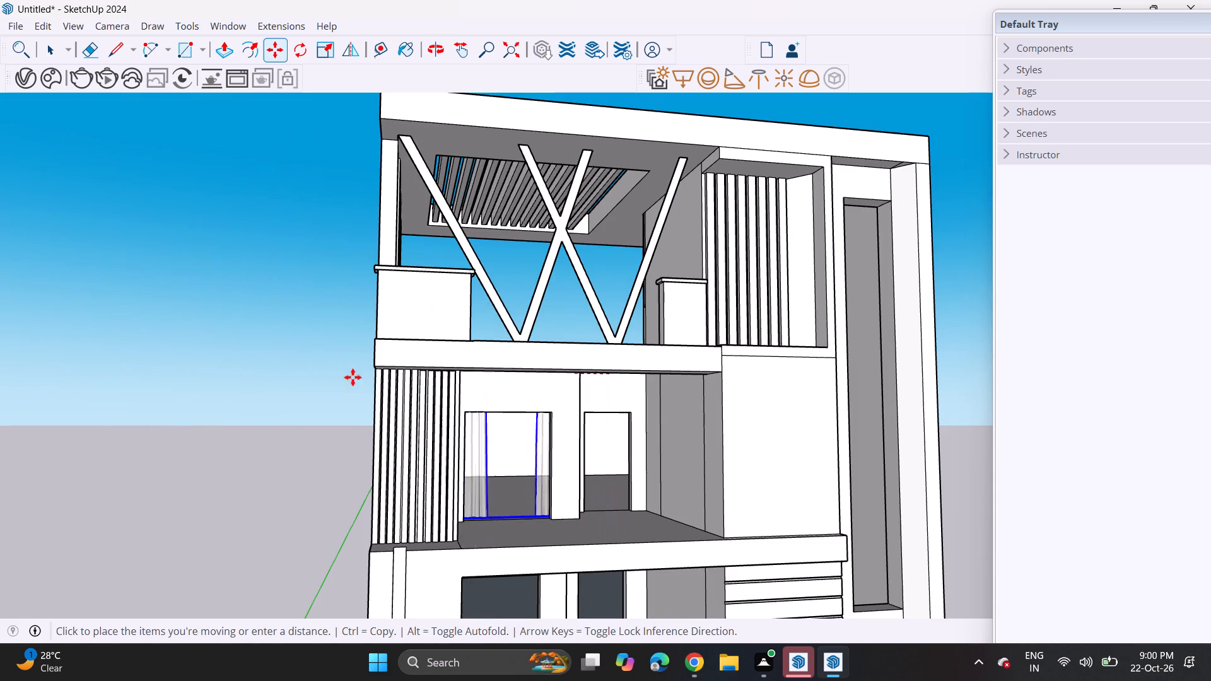
pyautogui.click(182, 364)
# Explode the curtain component and its nested group so that each curtain is a separate object.
pyautogui.scroll(-5, 102, 424)
pyautogui.moveTo(102, 439); pyautogui.dragTo(257, 443, button='middle')
pyautogui.keyDown('shift'); pyautogui.scroll(1, 105, 441); pyautogui.keyUp('shift')
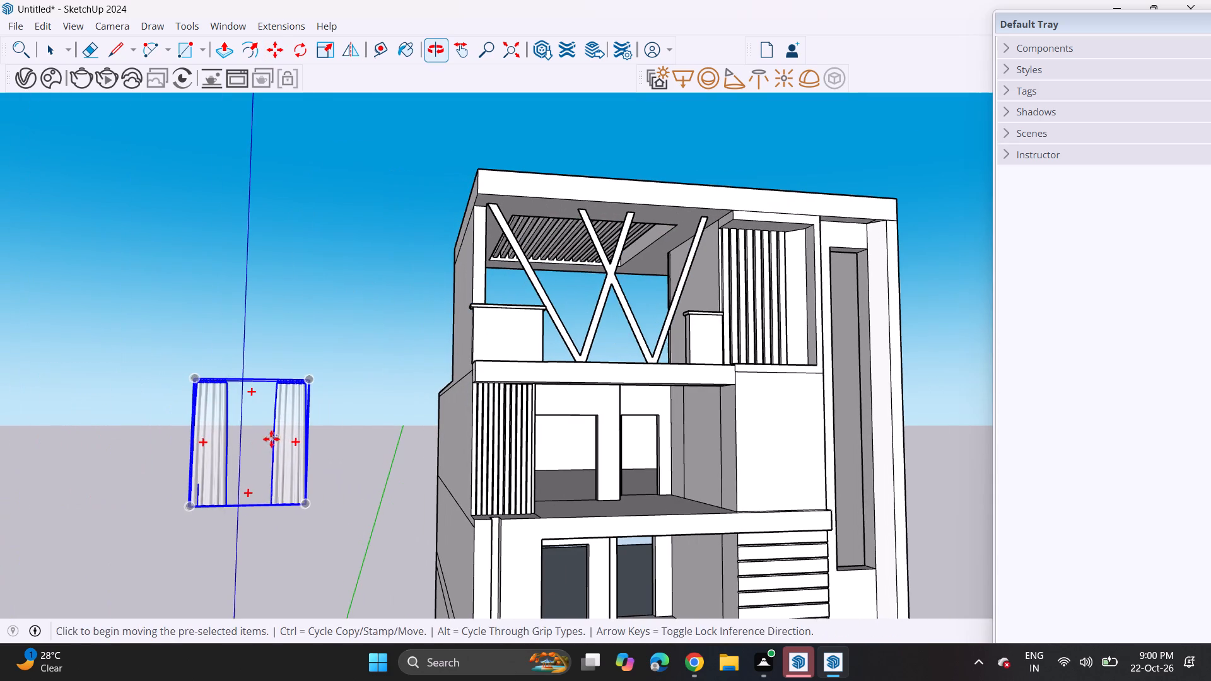
pyautogui.press('space')
pyautogui.click(279, 446)
pyautogui.rightClick(279, 446)
pyautogui.click(331, 129)
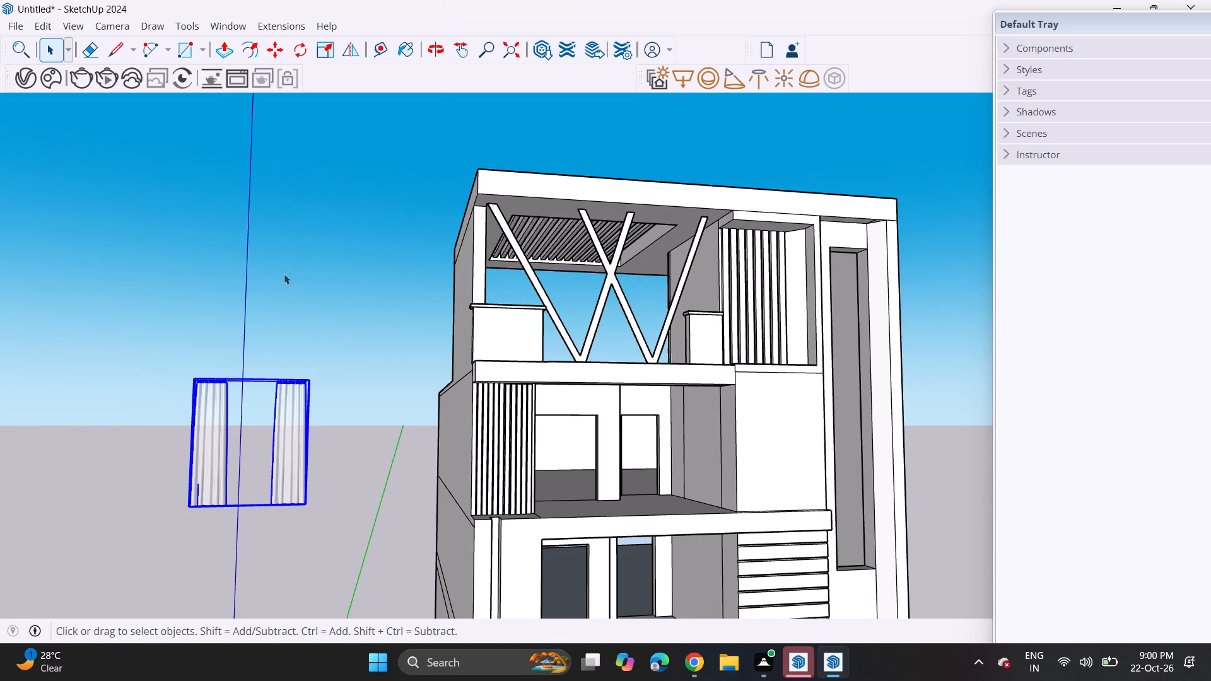
pyautogui.click(218, 449)
pyautogui.click(250, 376)
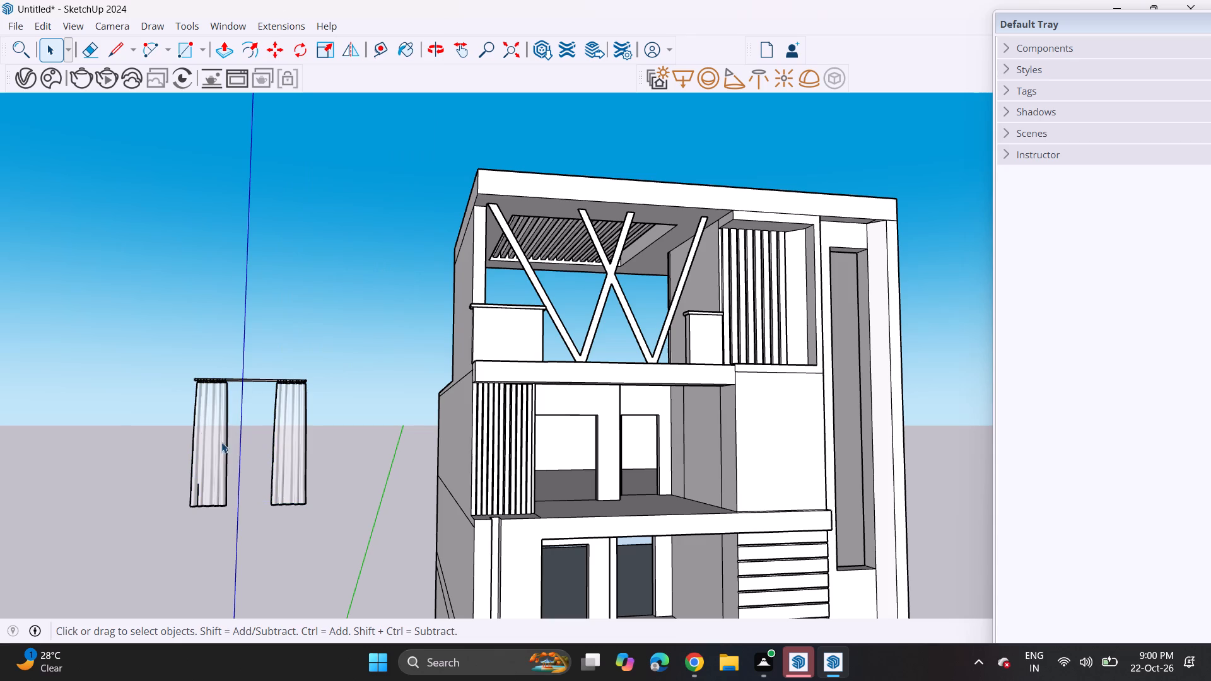
pyautogui.click(218, 446)
pyautogui.rightClick(225, 433)
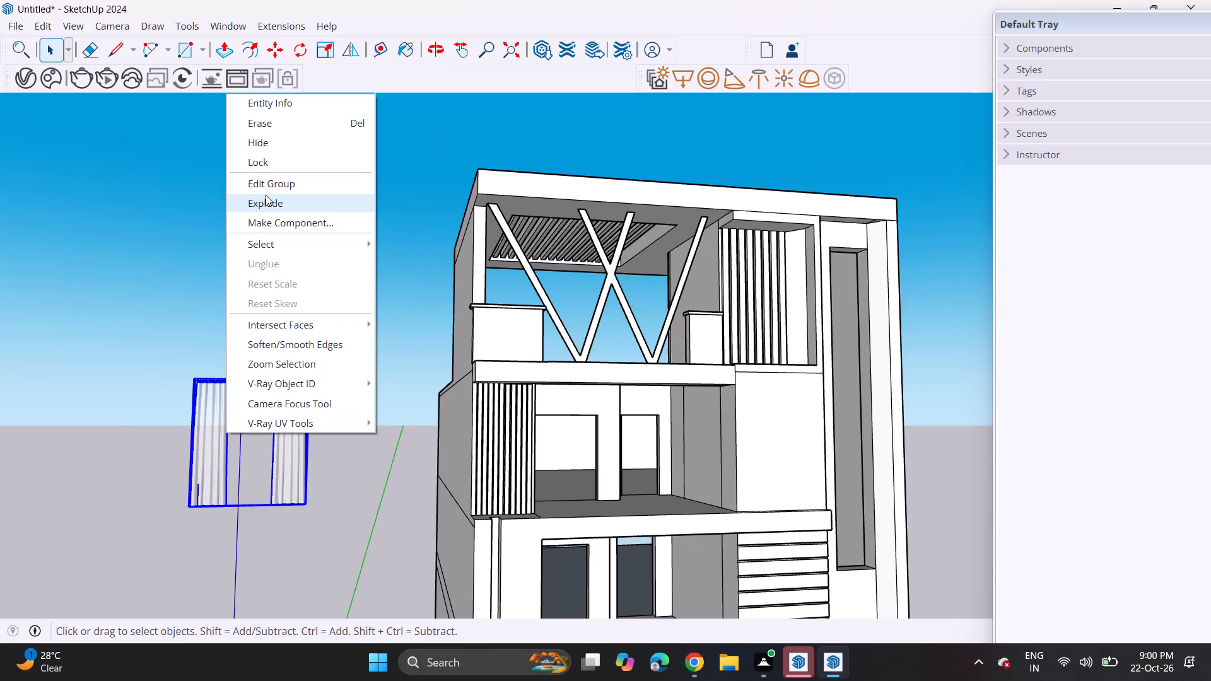
pyautogui.click(266, 195)
pyautogui.click(219, 433)
pyautogui.click(250, 329)
# Move one separated curtain panel into the wide second-floor balcony door opening, fitting it to the opening's upper corner beside the vertical cladding.
pyautogui.click(214, 397)
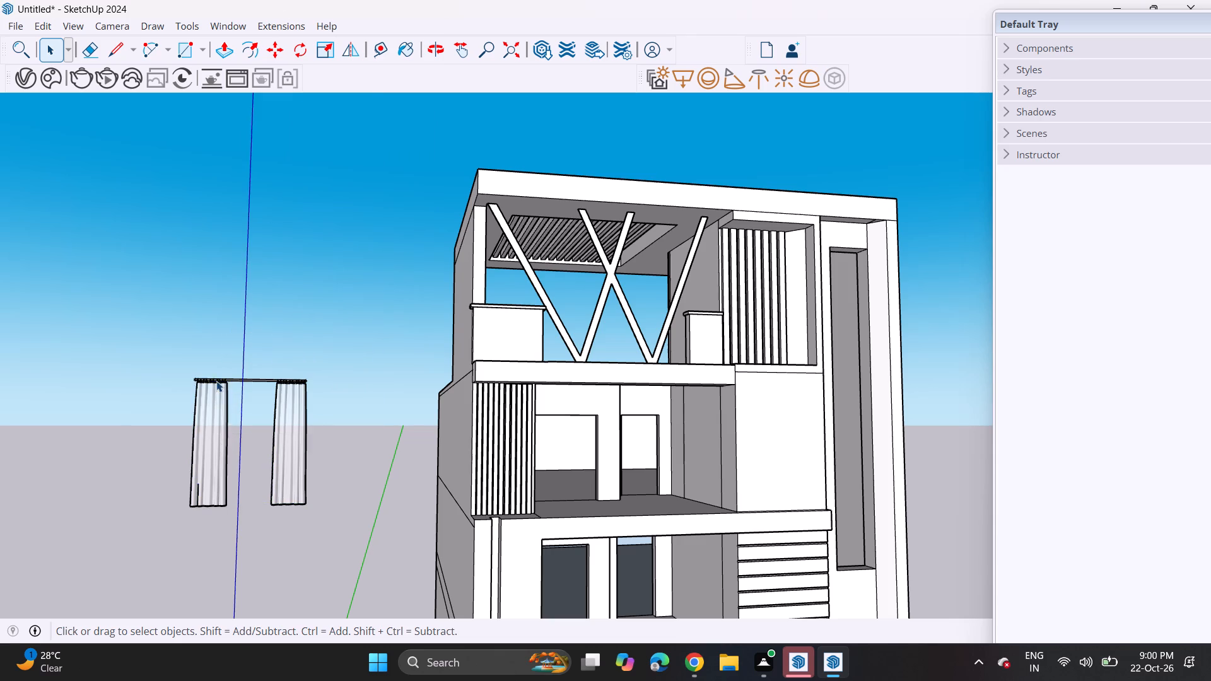
pyautogui.press(',')
pyautogui.press('m')
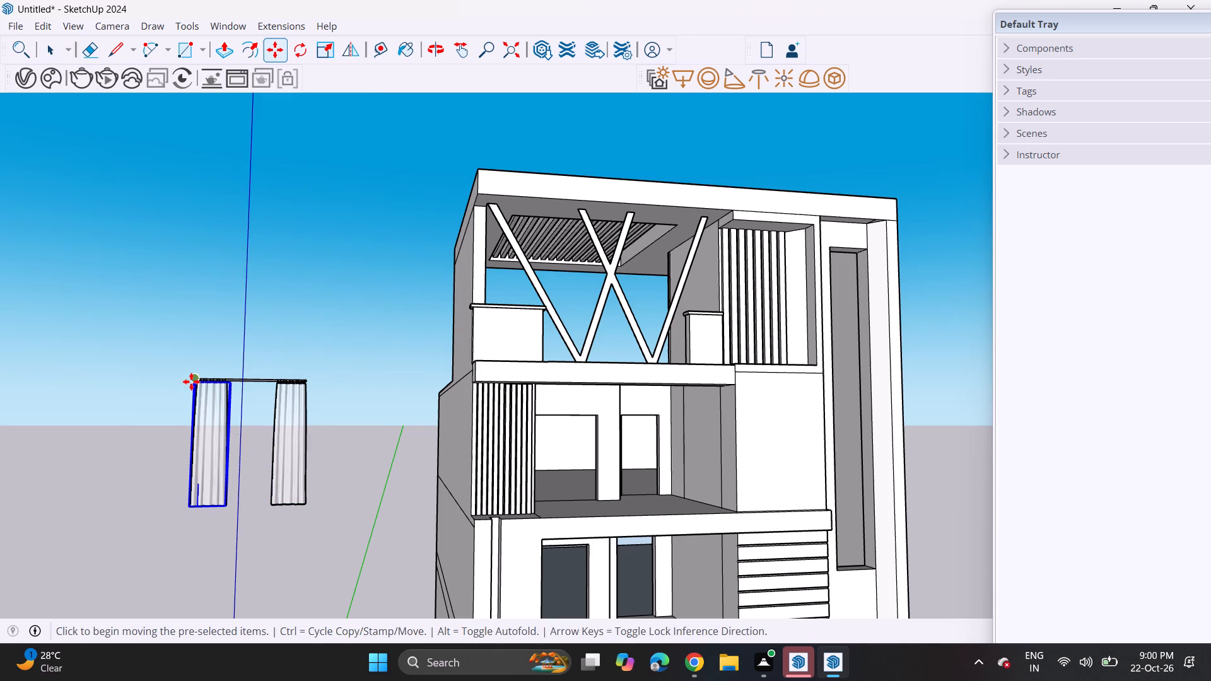
pyautogui.click(191, 381)
pyautogui.scroll(1, 390, 390)
pyautogui.moveTo(382, 389); pyautogui.dragTo(252, 375, button='middle')
pyautogui.scroll(2, 378, 393)
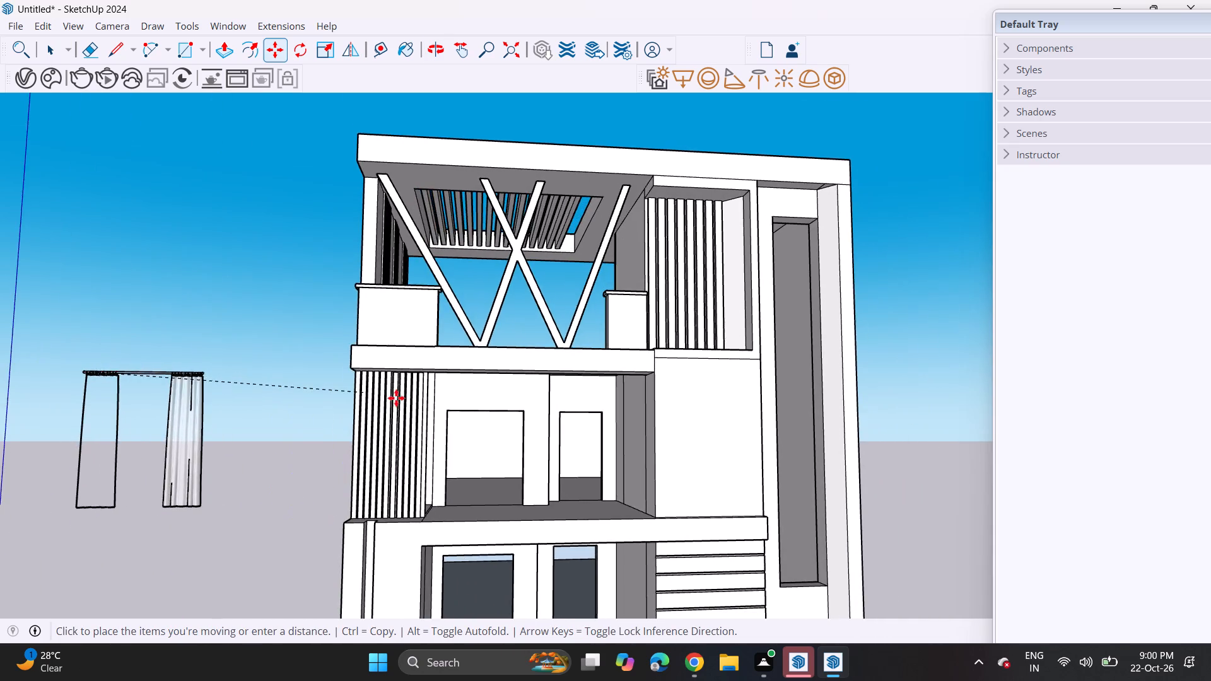
pyautogui.scroll(8, 396, 398)
pyautogui.moveTo(482, 388); pyautogui.dragTo(404, 441, button='middle')
pyautogui.scroll(8, 481, 427)
pyautogui.moveTo(481, 423); pyautogui.dragTo(445, 330, button='middle')
pyautogui.scroll(5, 491, 398)
pyautogui.keyDown('shift'); pyautogui.moveTo(500, 467); pyautogui.dragTo(494, 455, button='middle'); pyautogui.keyUp('shift')
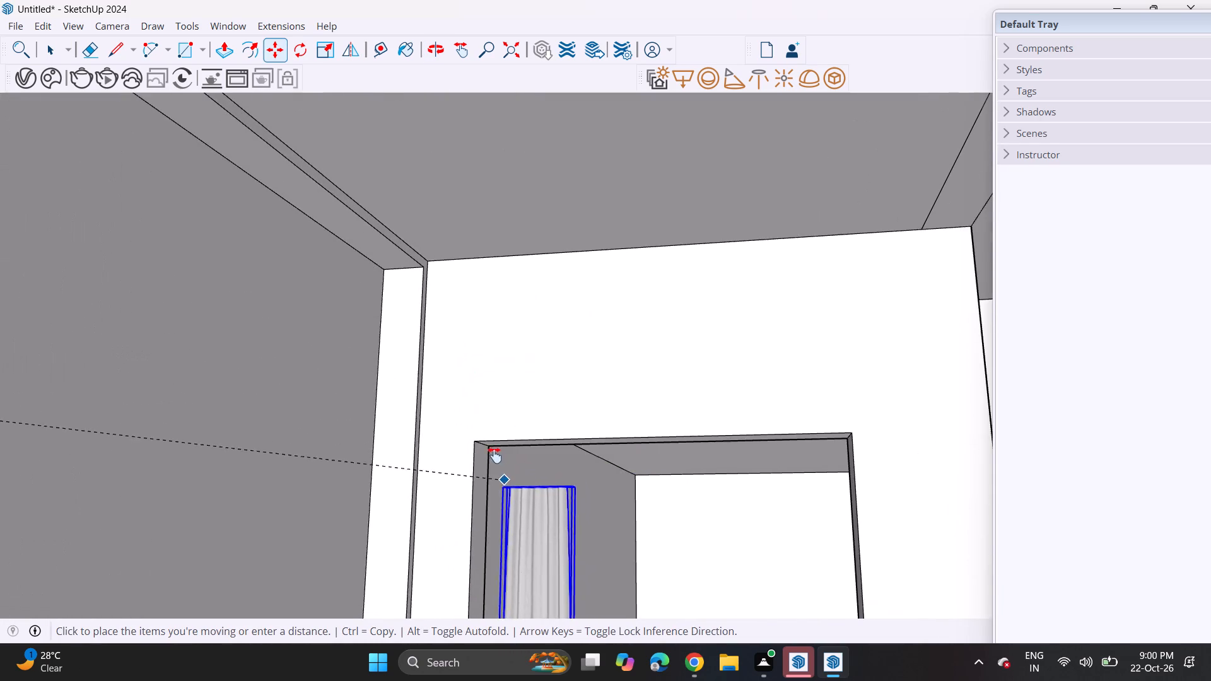
pyautogui.keyDown('shift'); pyautogui.moveTo(494, 455); pyautogui.dragTo(469, 351, button='middle'); pyautogui.keyUp('shift')
pyautogui.scroll(1, 459, 324)
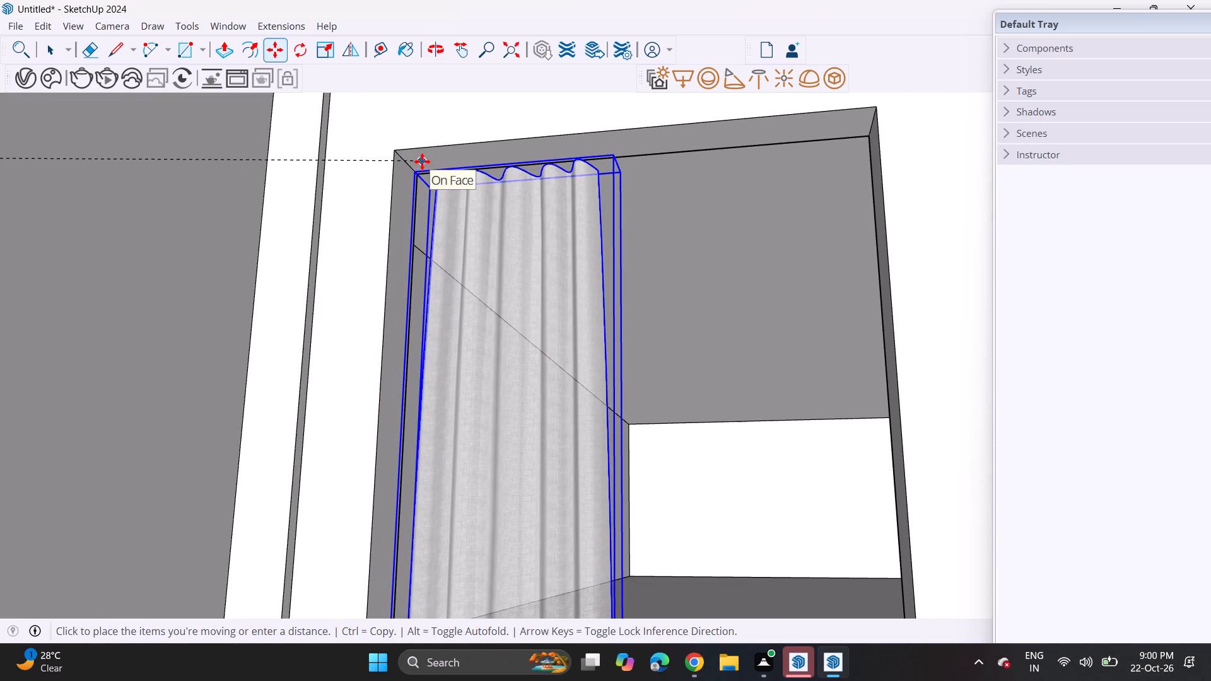
pyautogui.click(422, 161)
pyautogui.click(435, 185)
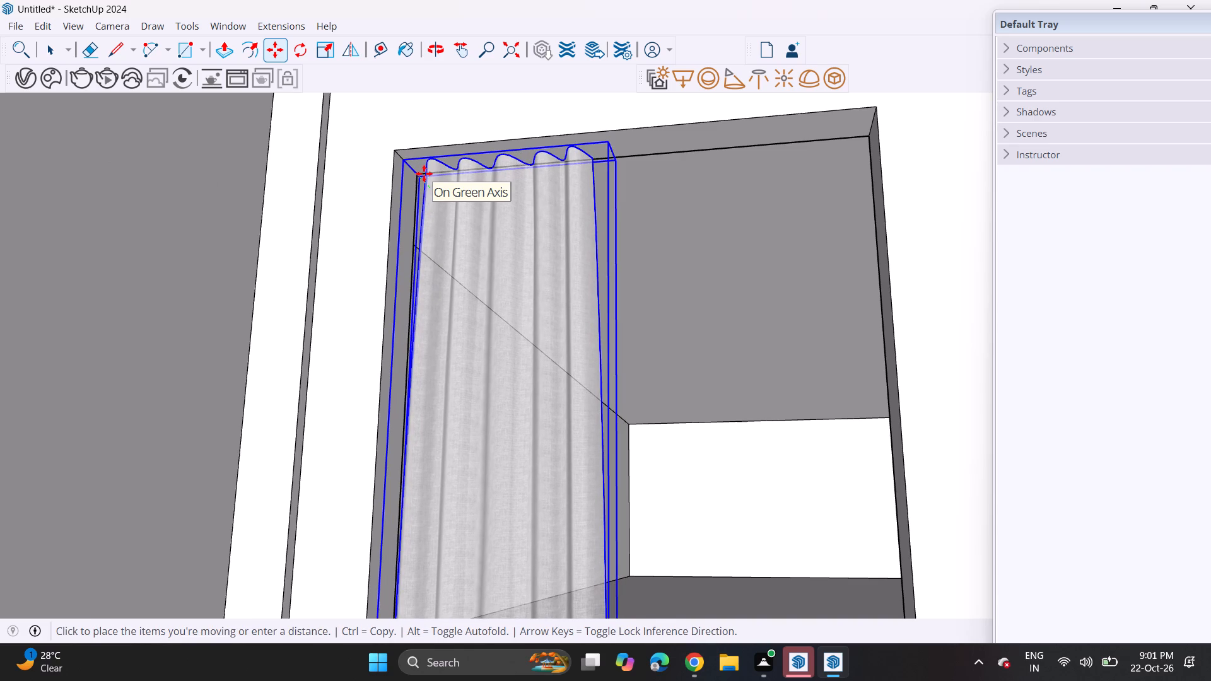
pyautogui.click(424, 173)
# Copy the curtain panel along the wide door opening to its opposite side.
pyautogui.click(420, 177)
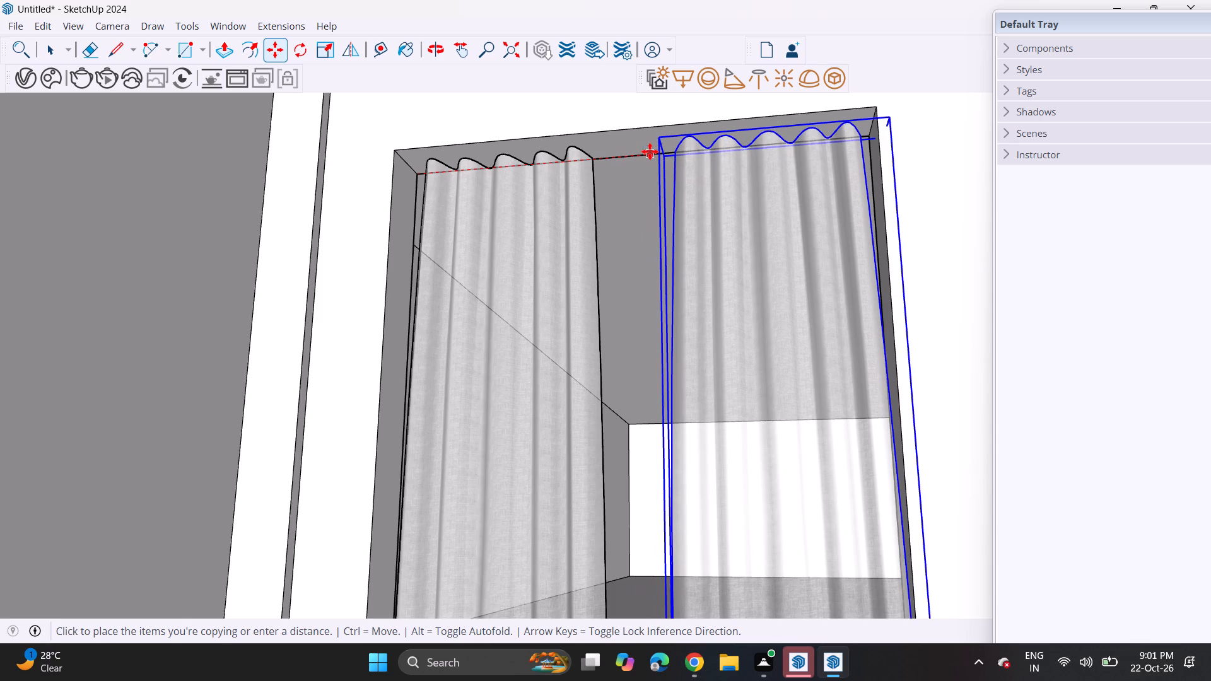
pyautogui.click(650, 151)
pyautogui.press('space')
pyautogui.click(489, 109)
# Copy the curtain panel beside the cladding from the second-floor opening down to the matching upper corner of the first-floor balcony's wide door opening.
pyautogui.scroll(-6, 426, 185)
pyautogui.moveTo(436, 219); pyautogui.dragTo(501, 263, button='middle')
pyautogui.scroll(-6, 501, 261)
pyautogui.moveTo(489, 261); pyautogui.dragTo(491, 310, button='middle')
pyautogui.scroll(5, 498, 310)
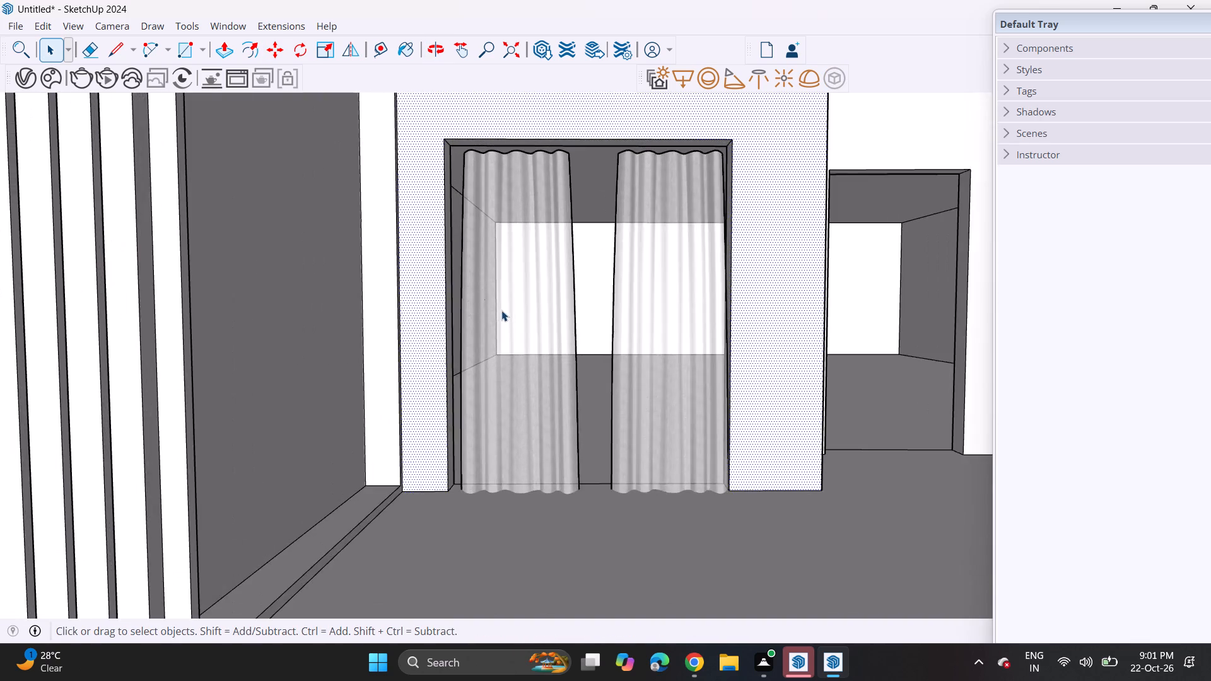
pyautogui.scroll(-11, 501, 310)
pyautogui.click(501, 310)
pyautogui.scroll(4, 498, 287)
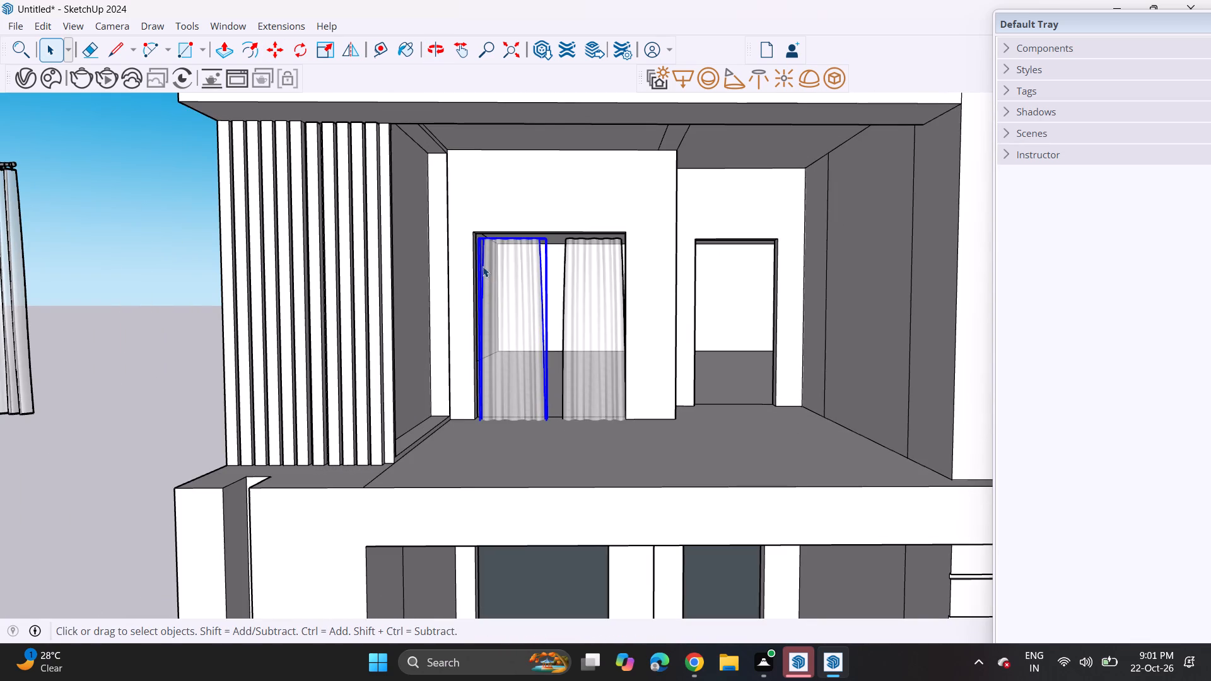
pyautogui.press('m')
pyautogui.click(476, 241)
pyautogui.keyDown('shift'); pyautogui.moveTo(484, 410); pyautogui.dragTo(468, 339, button='middle'); pyautogui.keyUp('shift')
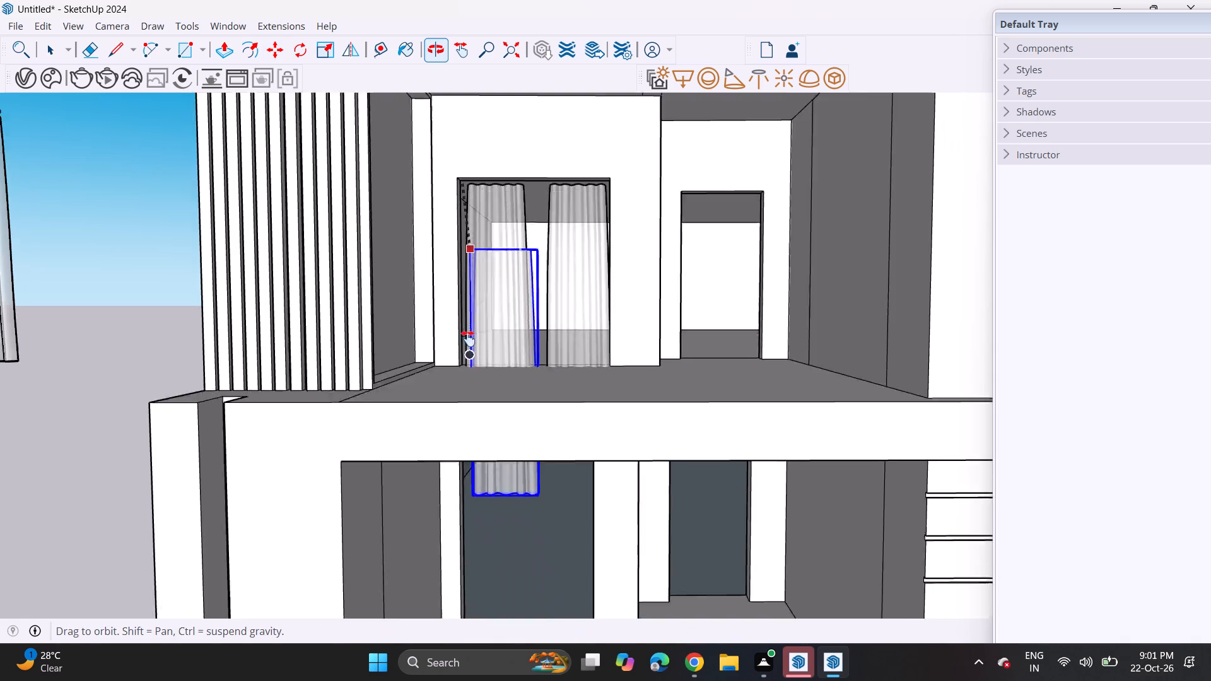
pyautogui.keyDown('shift'); pyautogui.moveTo(468, 339); pyautogui.dragTo(479, 156, button='middle'); pyautogui.keyUp('shift')
pyautogui.scroll(10, 474, 247)
pyautogui.moveTo(463, 279); pyautogui.dragTo(435, 215, button='middle')
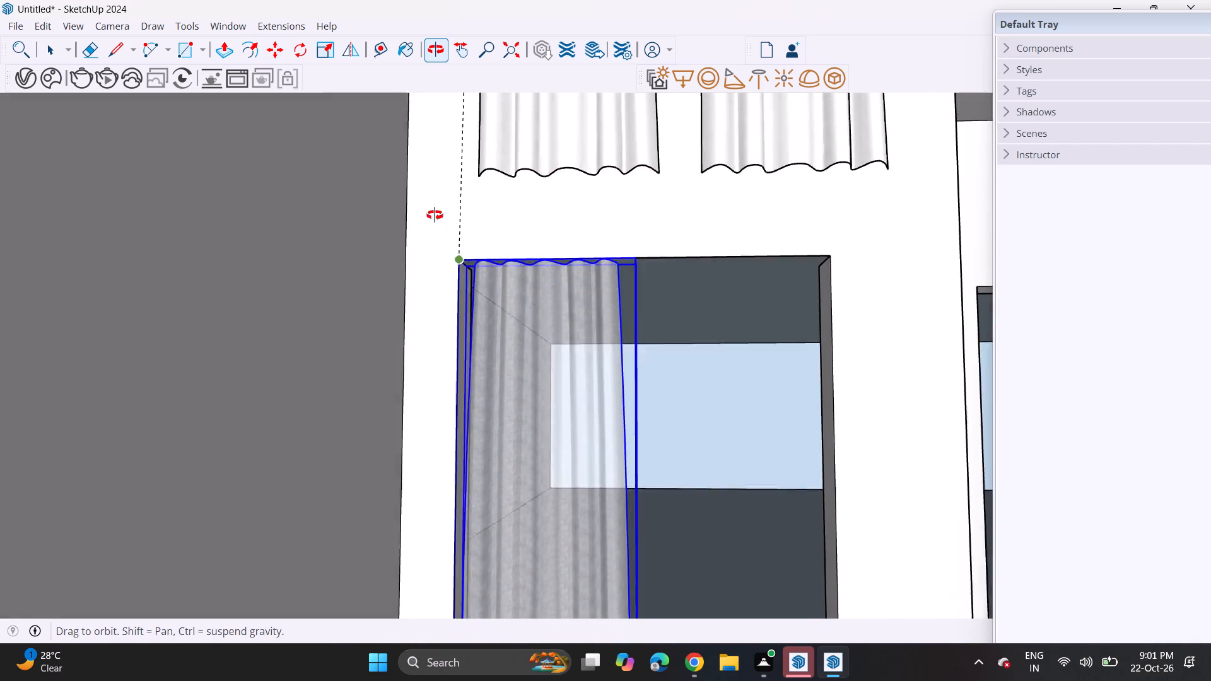
pyautogui.moveTo(435, 215); pyautogui.dragTo(433, 201, button='middle')
pyautogui.scroll(4, 464, 262)
pyautogui.click(464, 262)
# Scale the overlong second-floor curtain nearest the cladding in height so its lower end meets the balcony floor.
pyautogui.scroll(-7, 505, 223)
pyautogui.keyDown('shift'); pyautogui.moveTo(526, 178); pyautogui.dragTo(479, 386, button='middle'); pyautogui.keyUp('shift')
pyautogui.press('space')
pyautogui.click(520, 342)
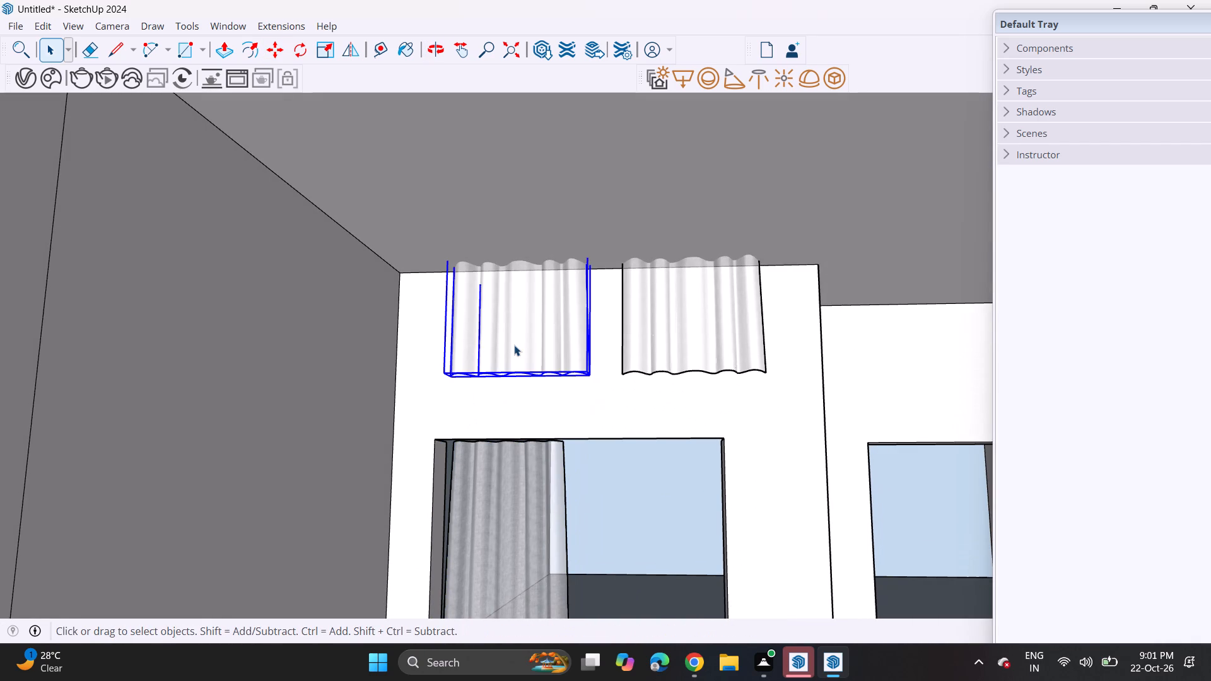
pyautogui.click(314, 59)
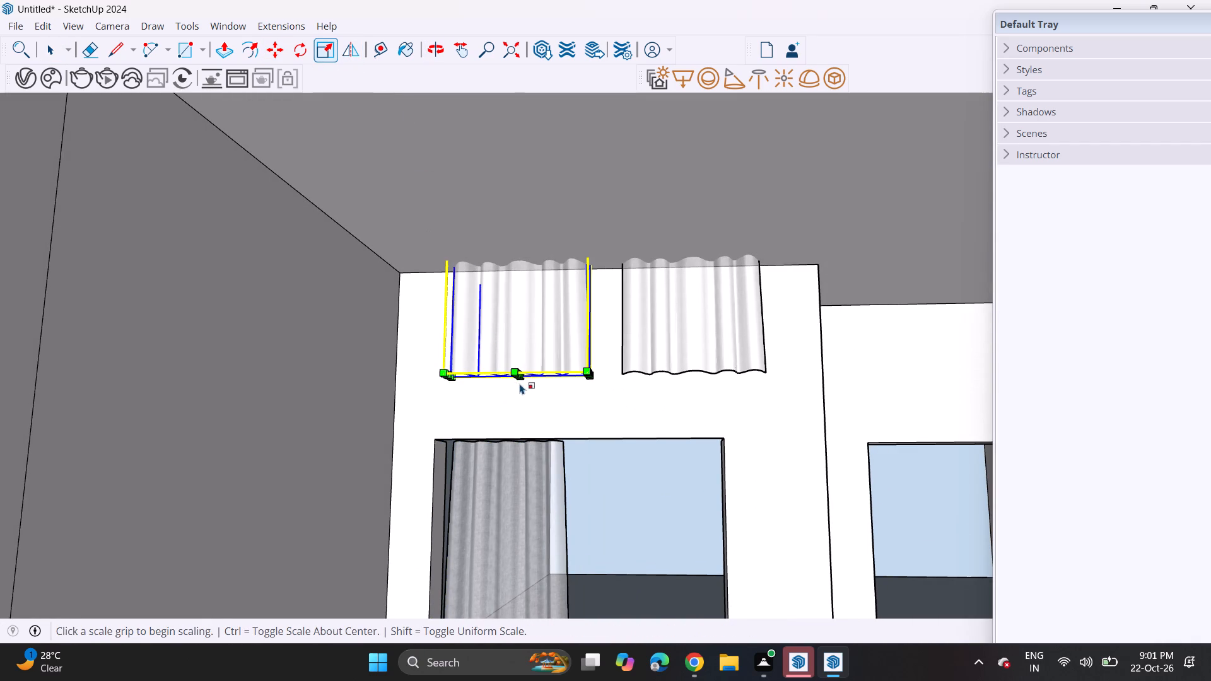
pyautogui.click(524, 379)
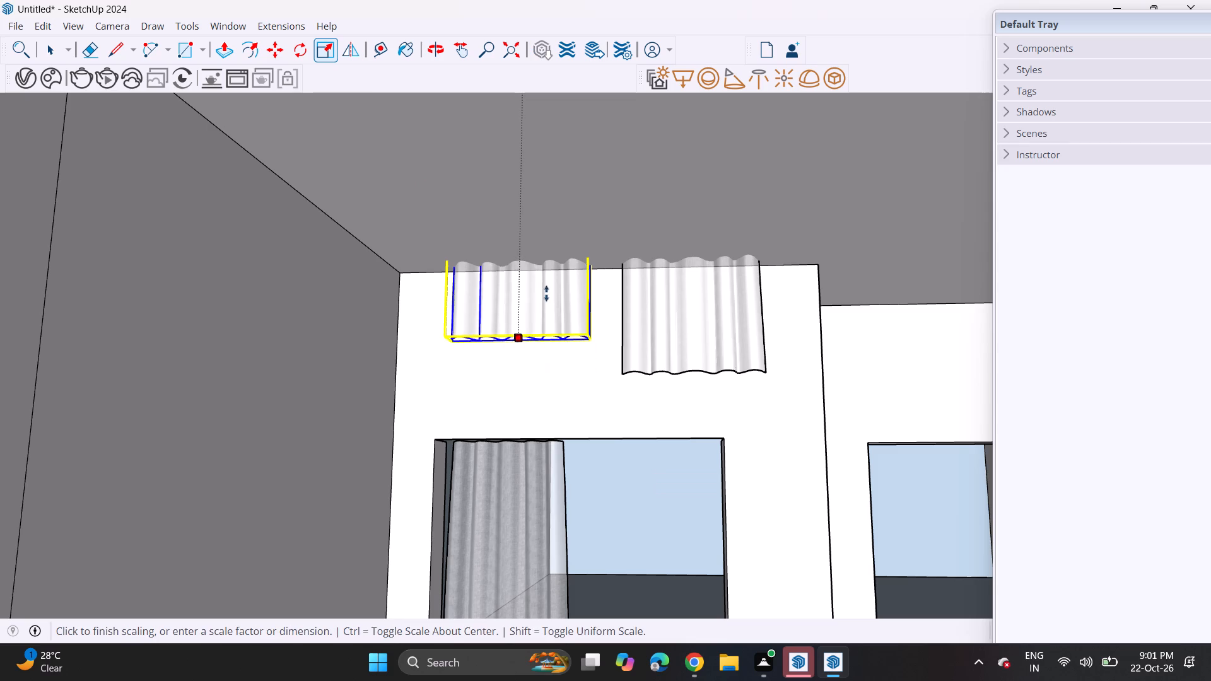
pyautogui.moveTo(554, 212); pyautogui.dragTo(578, 315, button='middle')
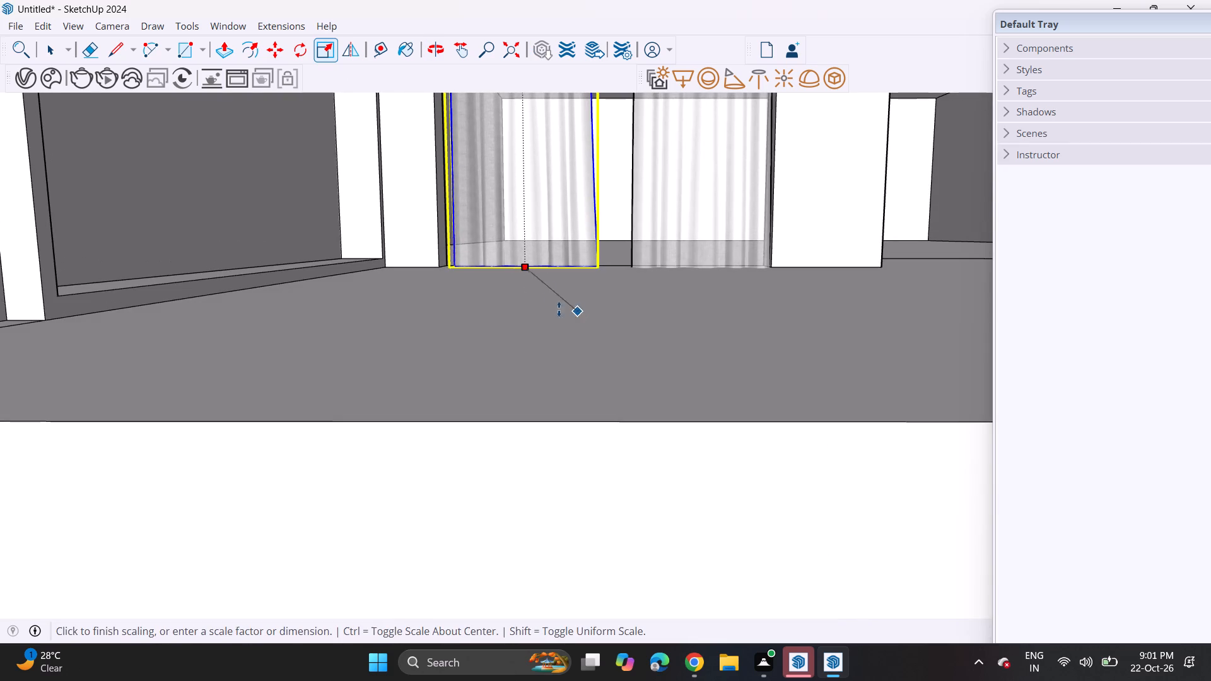
pyautogui.click(551, 291)
# Scale the other second-floor curtain panel in height so its lower end meets the balcony floor.
pyautogui.scroll(-5, 572, 330)
pyautogui.moveTo(585, 358); pyautogui.dragTo(583, 228, button='middle')
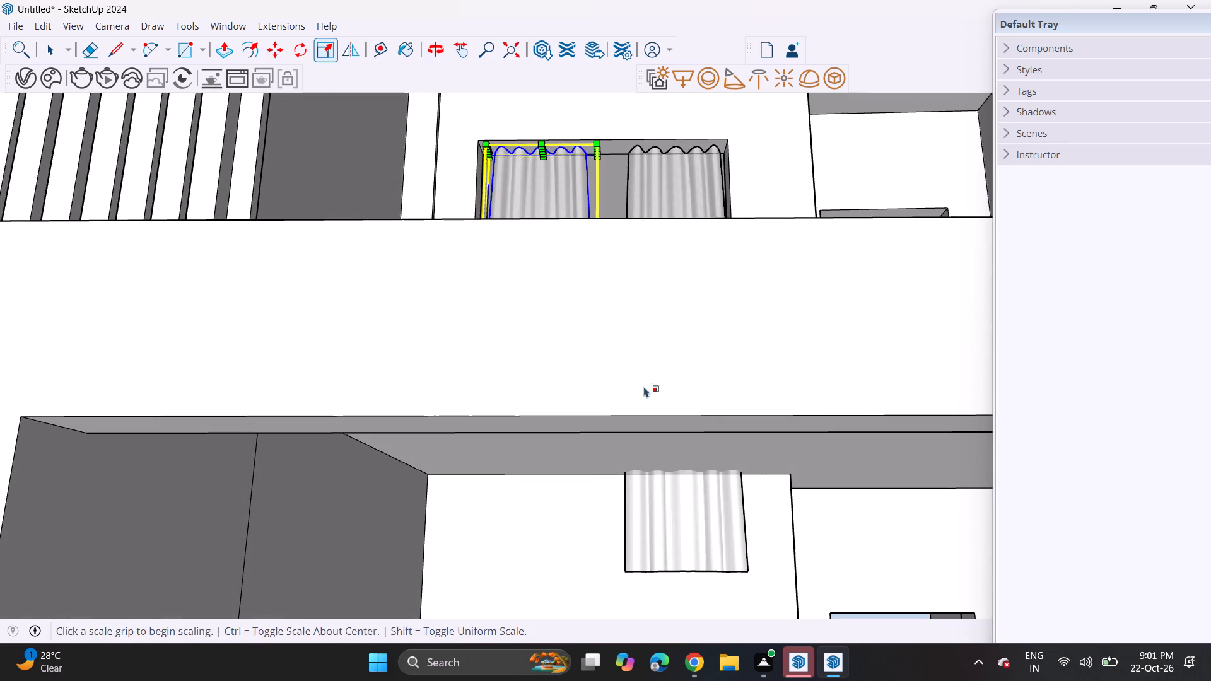
pyautogui.press('space')
pyautogui.click(646, 508)
pyautogui.click(329, 53)
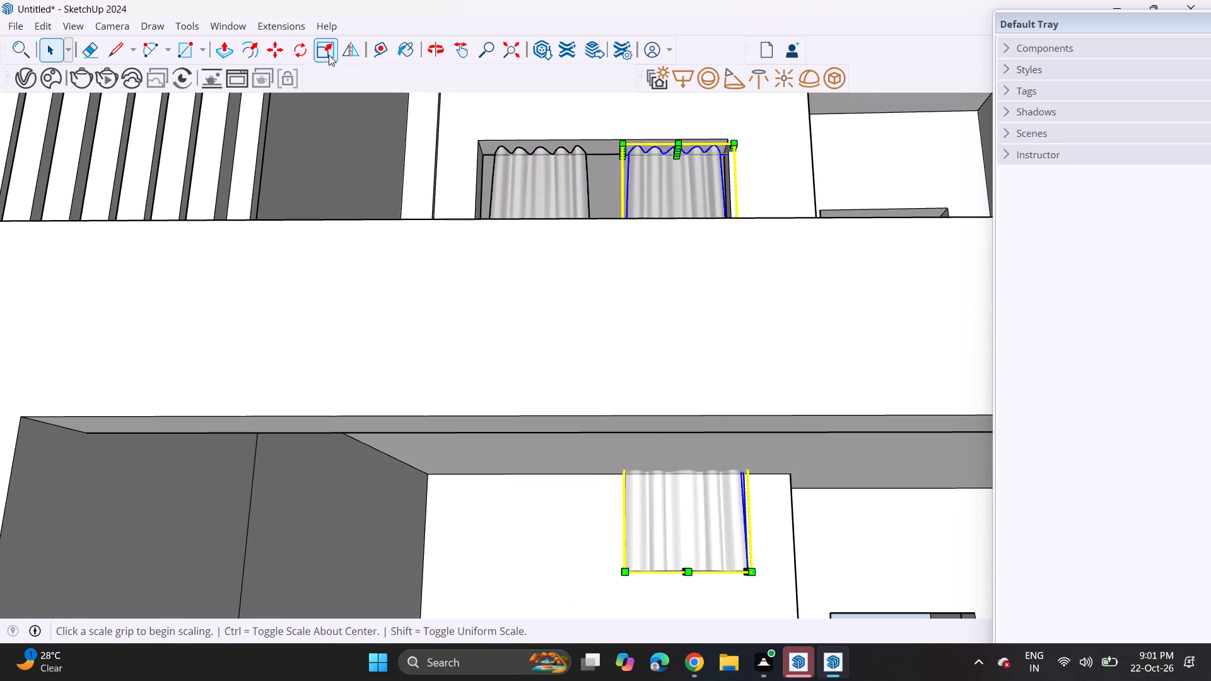
pyautogui.moveTo(693, 564); pyautogui.dragTo(668, 430, button='middle')
pyautogui.scroll(5, 674, 452)
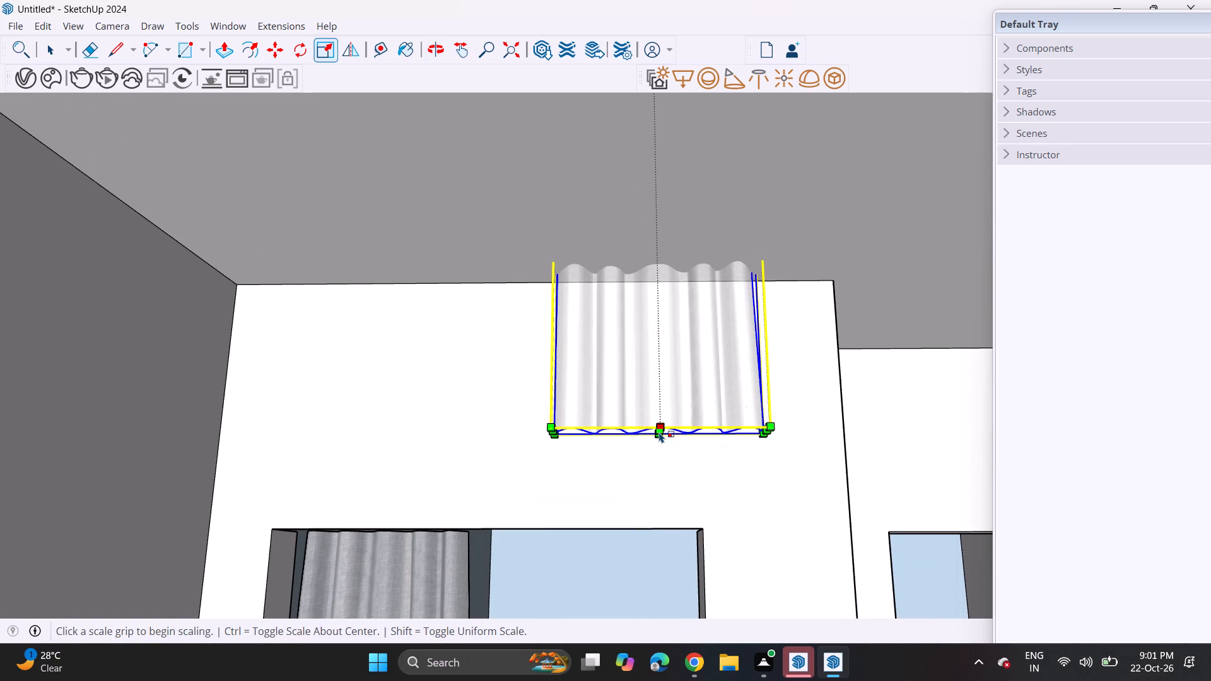
pyautogui.click(660, 436)
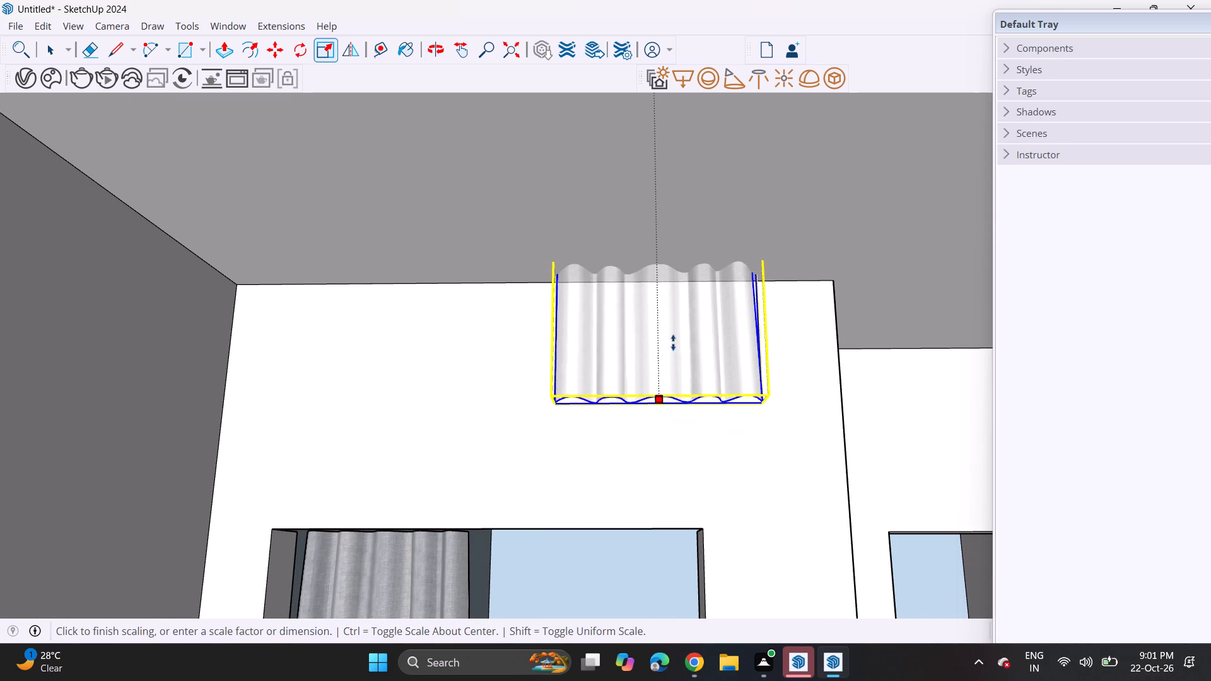
pyautogui.scroll(-2, 666, 275)
pyautogui.keyDown('shift'); pyautogui.moveTo(666, 275); pyautogui.dragTo(664, 556, button='middle'); pyautogui.keyUp('shift')
pyautogui.scroll(-7, 667, 446)
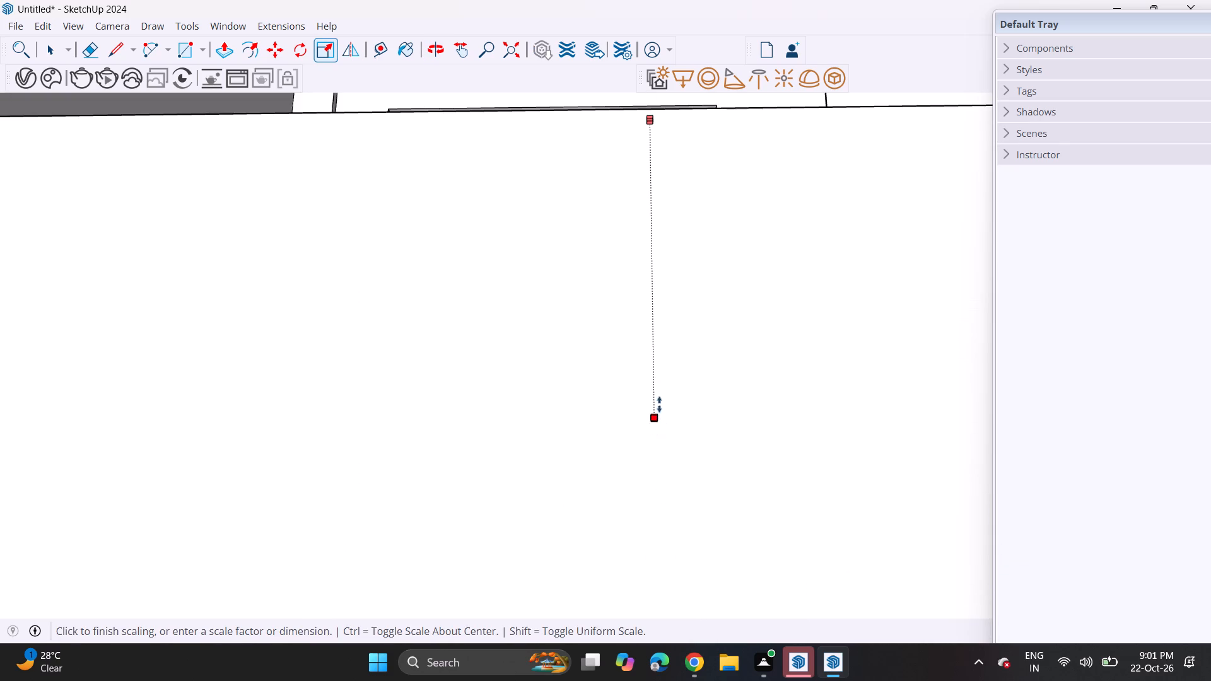
pyautogui.click(655, 148)
pyautogui.moveTo(649, 200); pyautogui.dragTo(664, 333, button='middle')
pyautogui.scroll(-10, 664, 289)
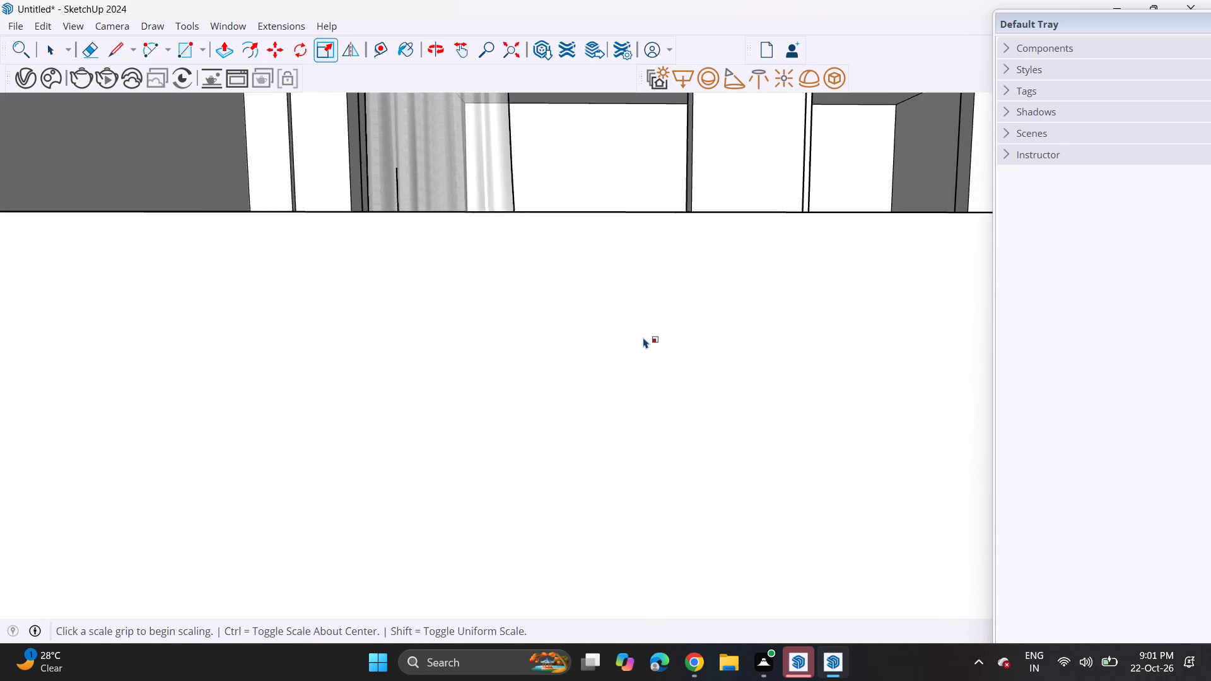
pyautogui.scroll(-19, 634, 324)
pyautogui.moveTo(614, 303); pyautogui.dragTo(600, 352, button='middle')
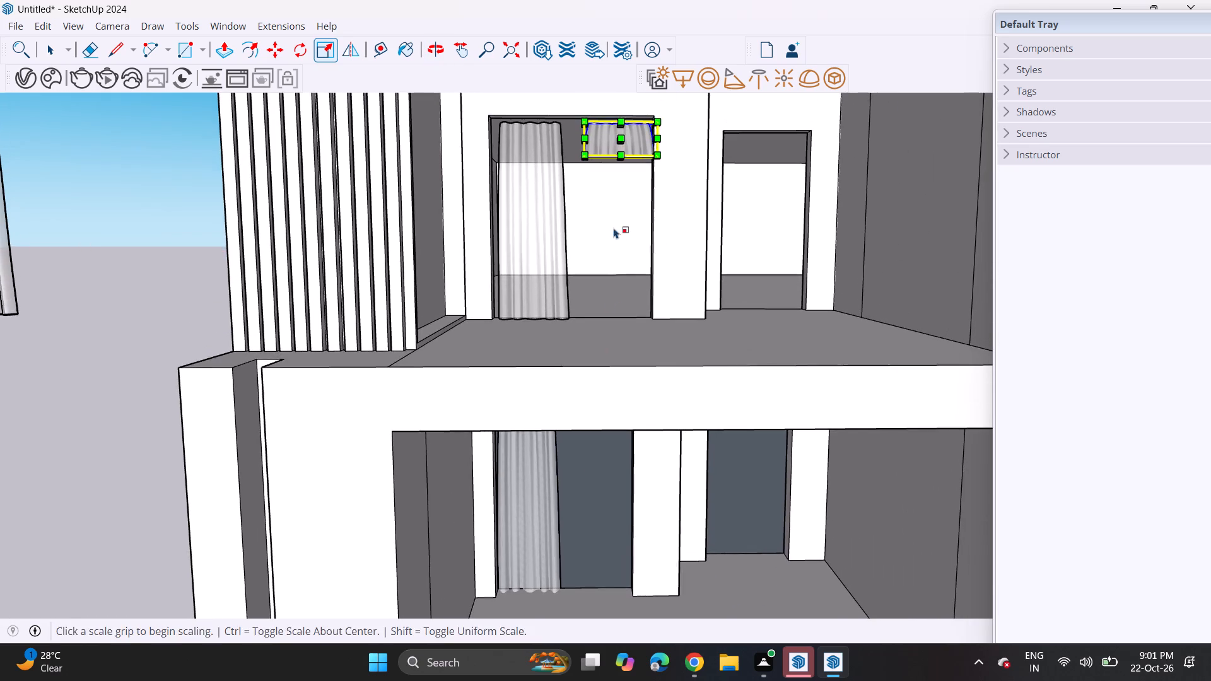
pyautogui.scroll(1, 614, 199)
pyautogui.moveTo(614, 189); pyautogui.dragTo(617, 168, button='middle')
pyautogui.scroll(4, 626, 137)
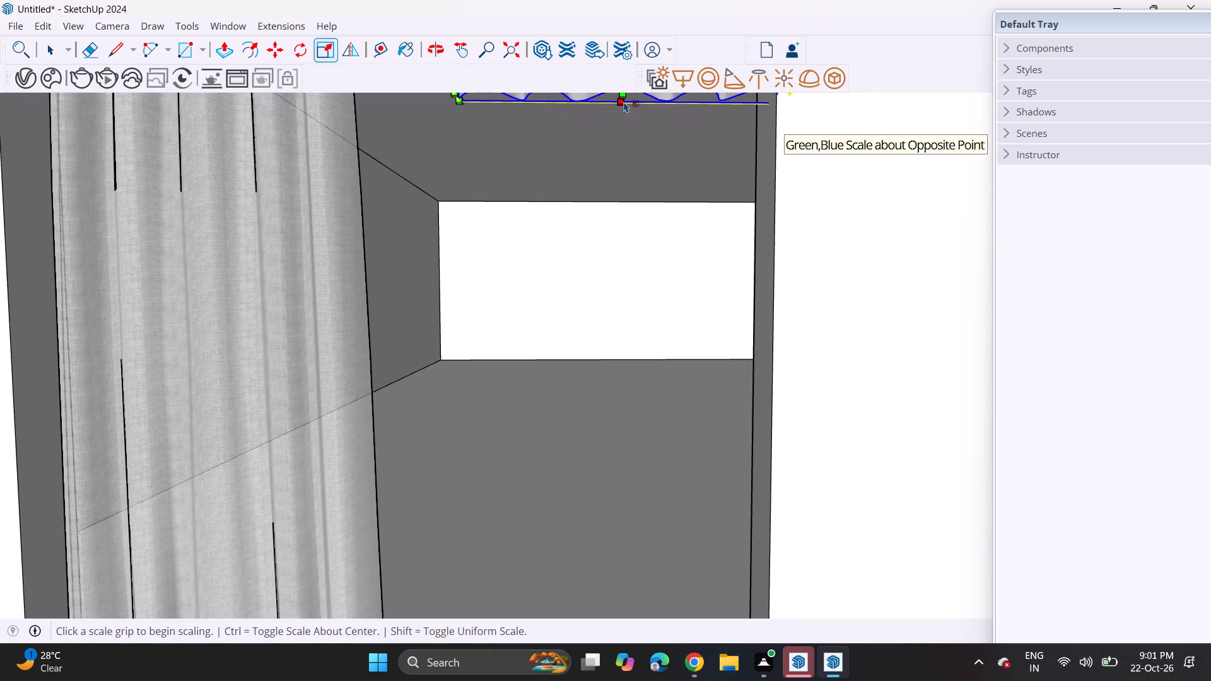
pyautogui.click(623, 96)
pyautogui.scroll(-7, 615, 318)
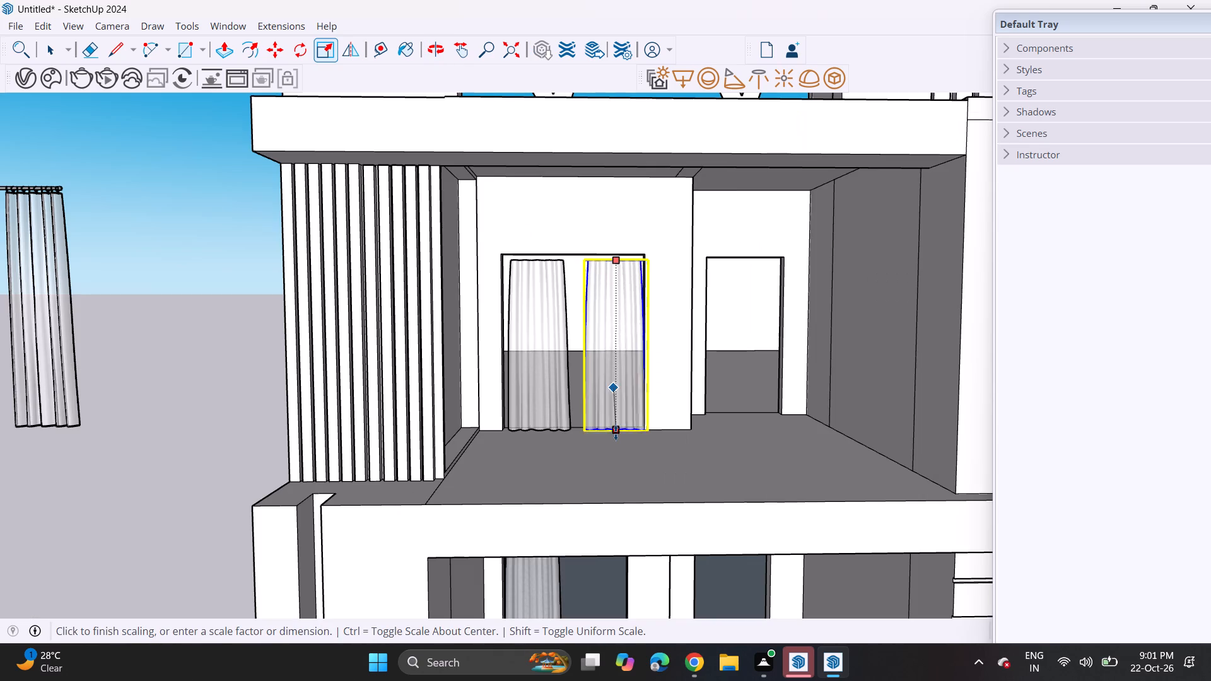
pyautogui.click(616, 433)
pyautogui.press('space')
pyautogui.click(213, 433)
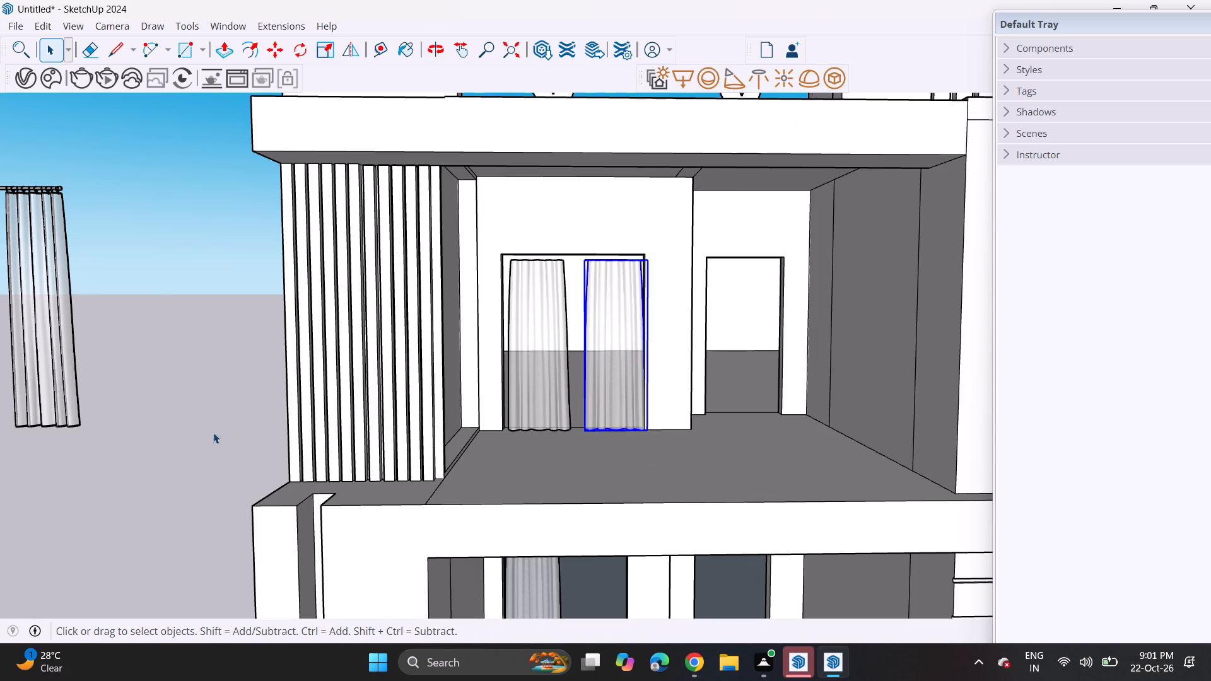
# Copy the first-floor curtain panel along its wide door opening to the opposite side.
pyautogui.scroll(-5, 419, 552)
pyautogui.keyDown('shift'); pyautogui.moveTo(478, 567); pyautogui.dragTo(472, 354, button='middle'); pyautogui.keyUp('shift')
pyautogui.scroll(5, 470, 409)
pyautogui.click(520, 359)
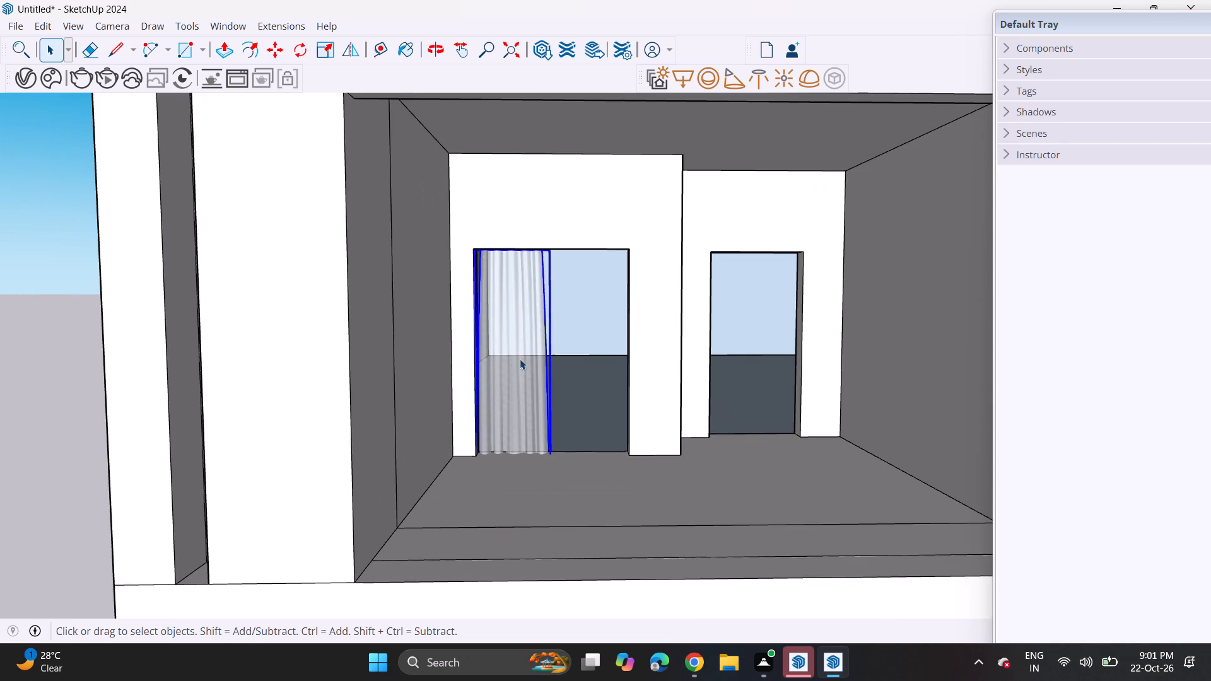
pyautogui.scroll(2, 527, 253)
pyautogui.moveTo(519, 245); pyautogui.dragTo(488, 222, button='middle')
pyautogui.scroll(11, 478, 232)
pyautogui.moveTo(444, 243); pyautogui.dragTo(436, 230, button='middle')
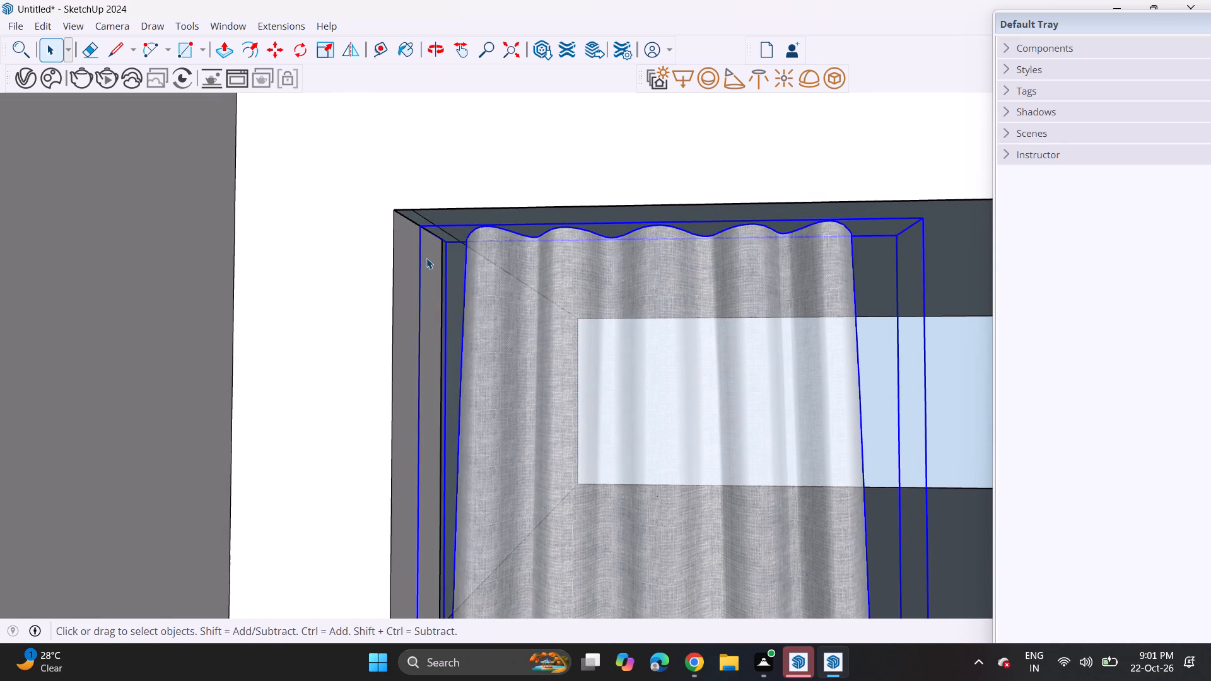
pyautogui.press('m')
pyautogui.click(437, 243)
pyautogui.scroll(-6, 578, 238)
pyautogui.keyDown('shift'); pyautogui.moveTo(592, 252); pyautogui.dragTo(351, 233, button='middle'); pyautogui.keyUp('shift')
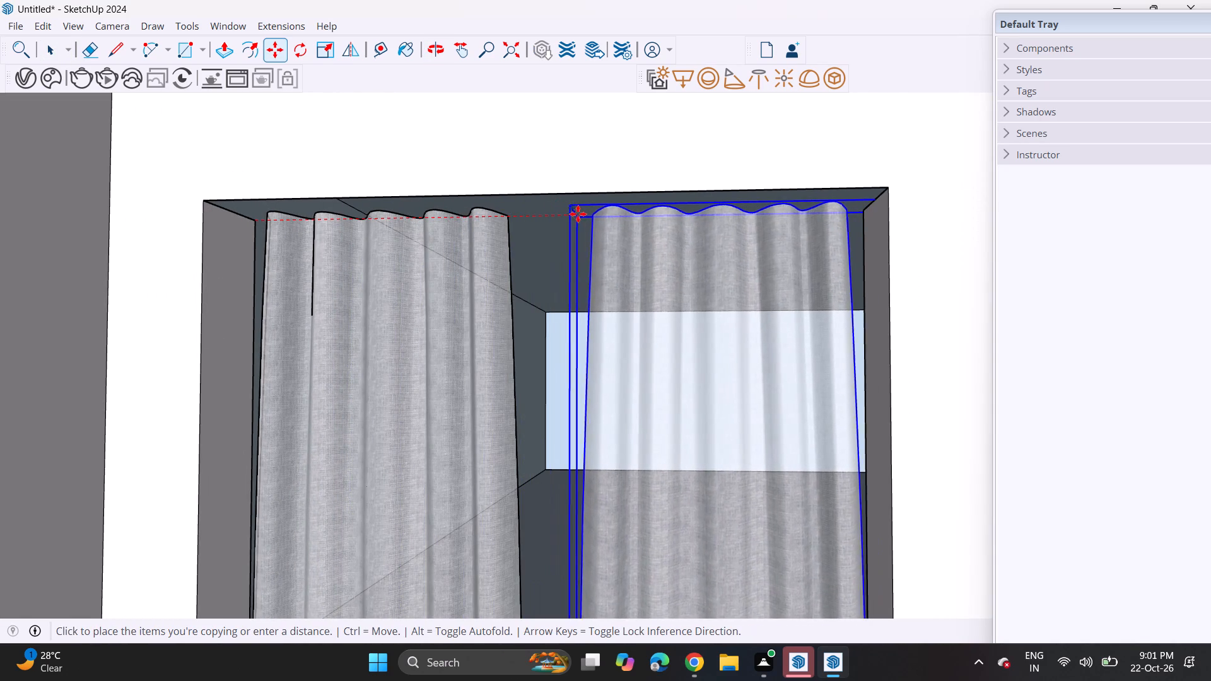
pyautogui.click(588, 214)
pyautogui.press('space')
pyautogui.click(531, 172)
pyautogui.scroll(-5, 526, 231)
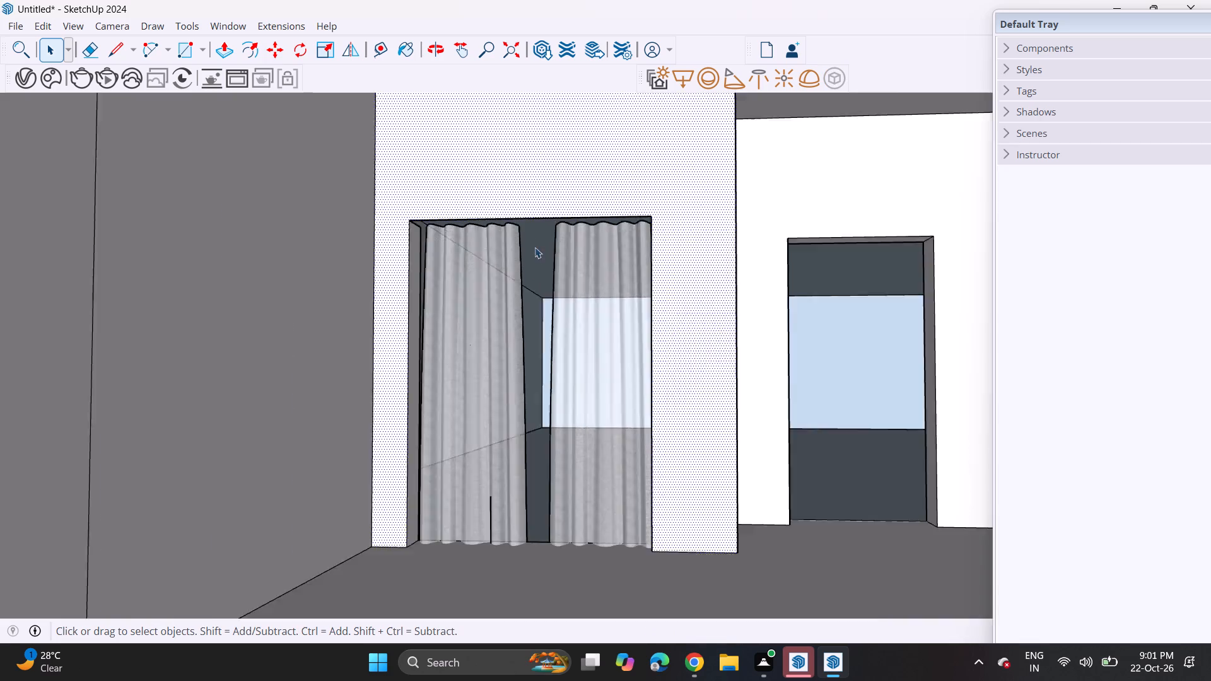
pyautogui.scroll(-6, 535, 247)
pyautogui.moveTo(525, 301); pyautogui.dragTo(589, 348, button='middle')
pyautogui.scroll(-5, 566, 328)
pyautogui.moveTo(552, 306); pyautogui.dragTo(537, 349, button='middle')
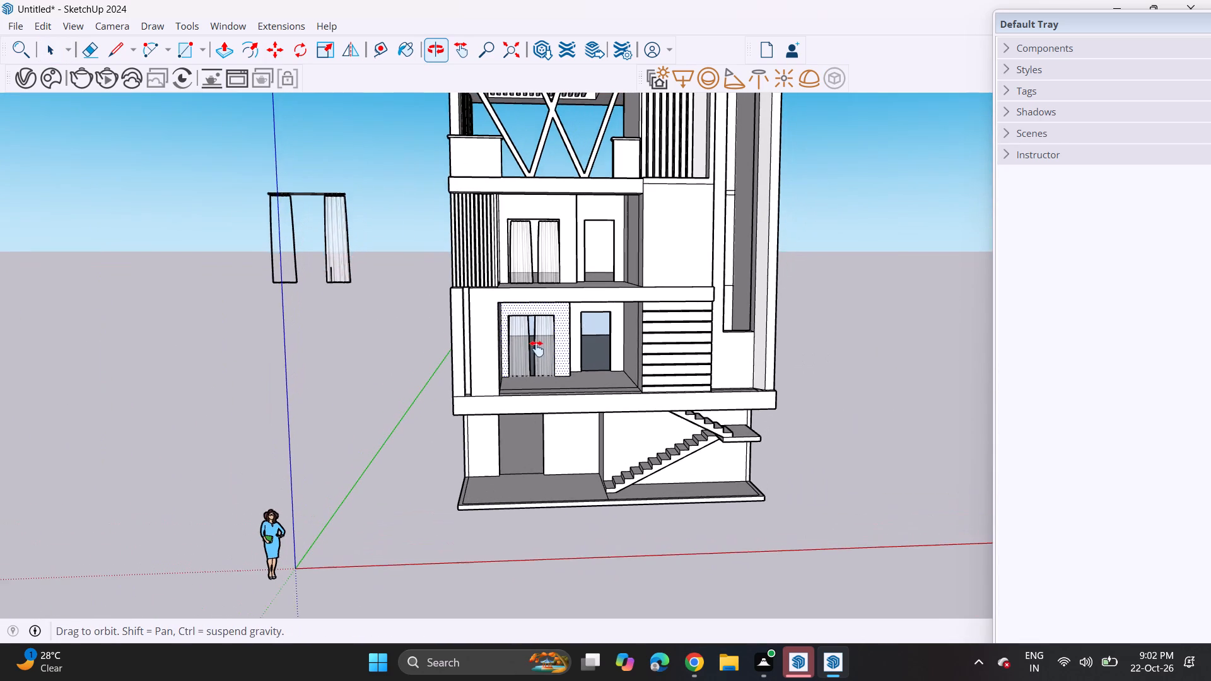
pyautogui.moveTo(537, 349); pyautogui.dragTo(535, 349, button='middle')
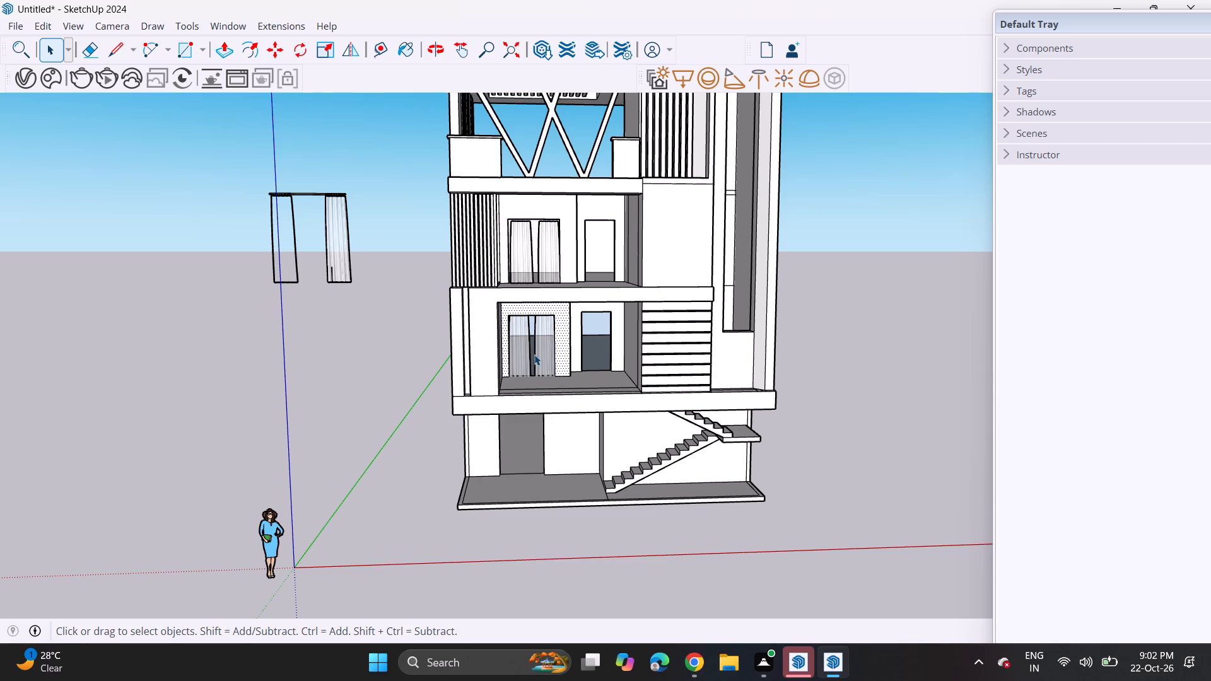
# Import the PENTEK Slimmest Steel Sliding Door model and place it at the lower cladding-side corner of the second-floor balcony's wide door opening.
pyautogui.click(5, 24)
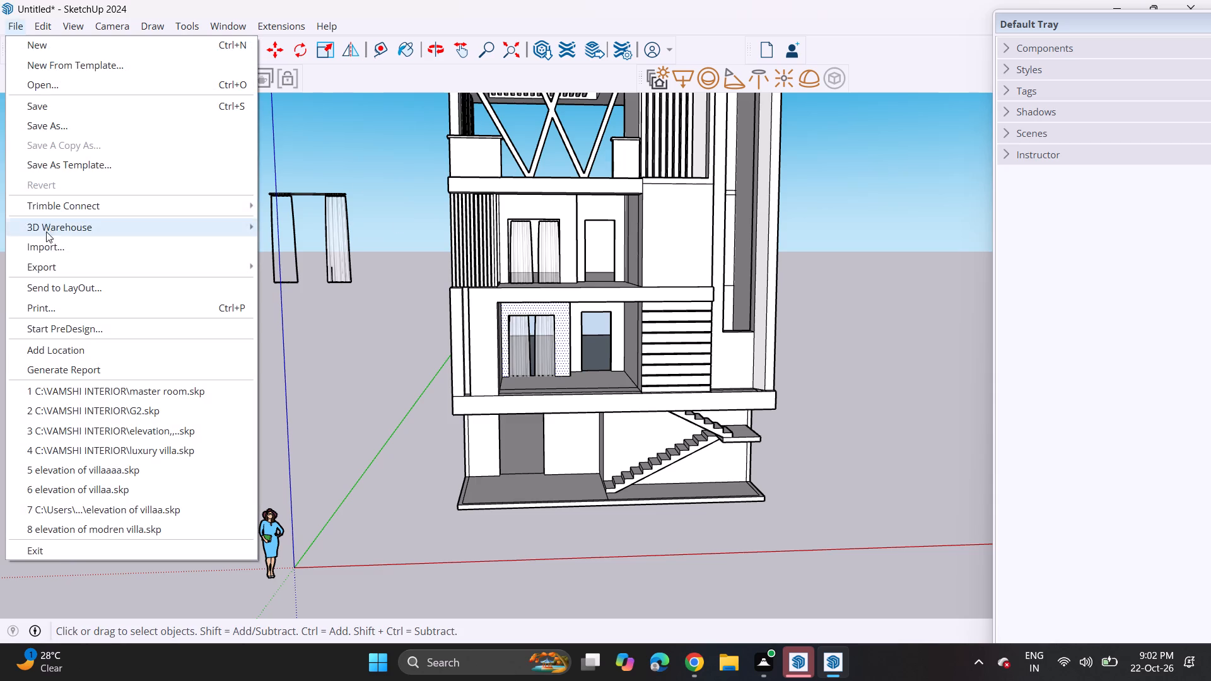
pyautogui.click(49, 250)
pyautogui.scroll(-6, 288, 204)
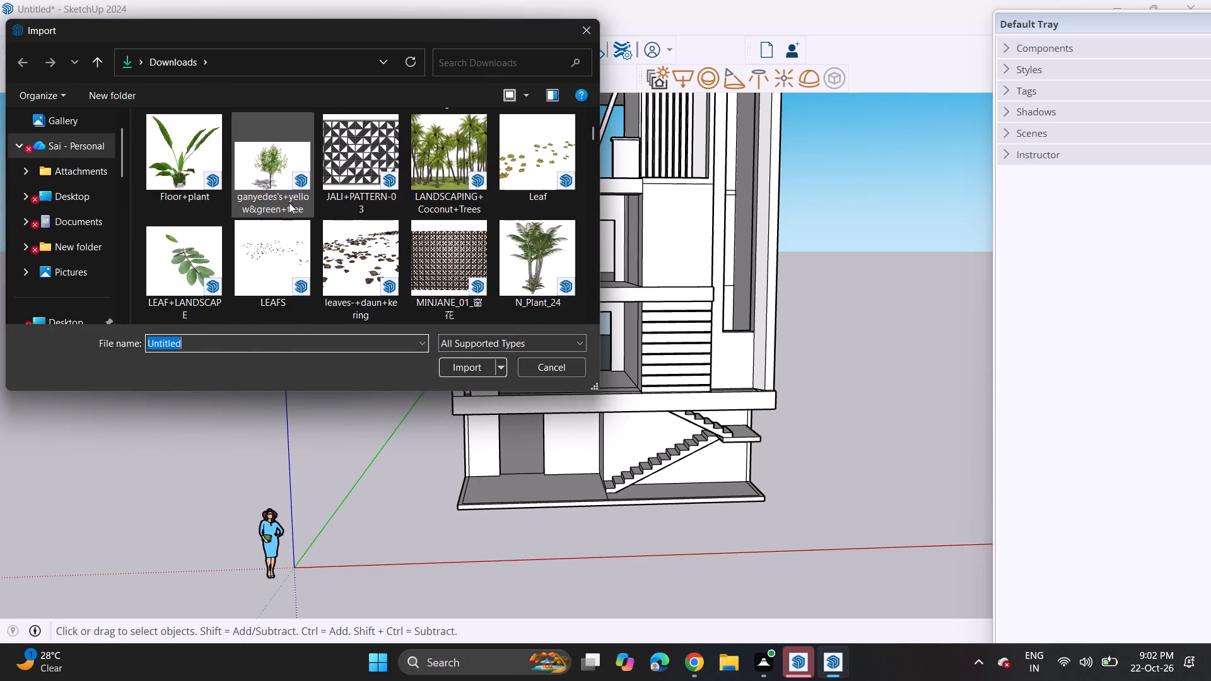
pyautogui.scroll(-15, 289, 202)
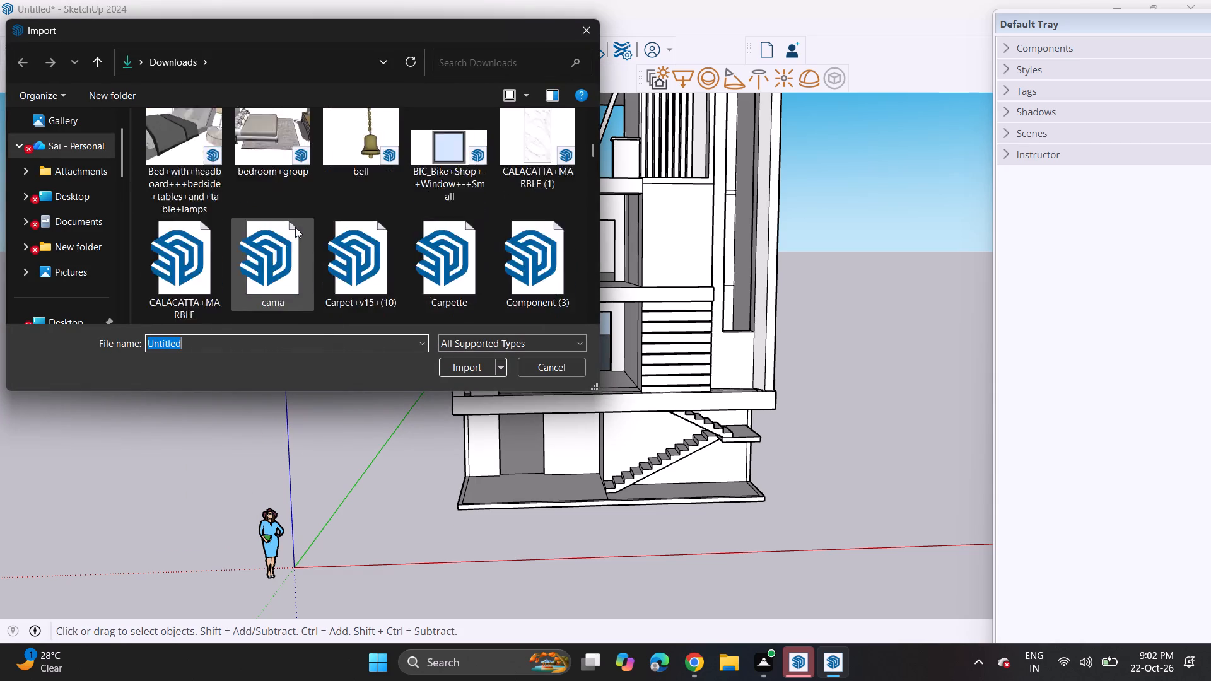
pyautogui.scroll(-12, 295, 227)
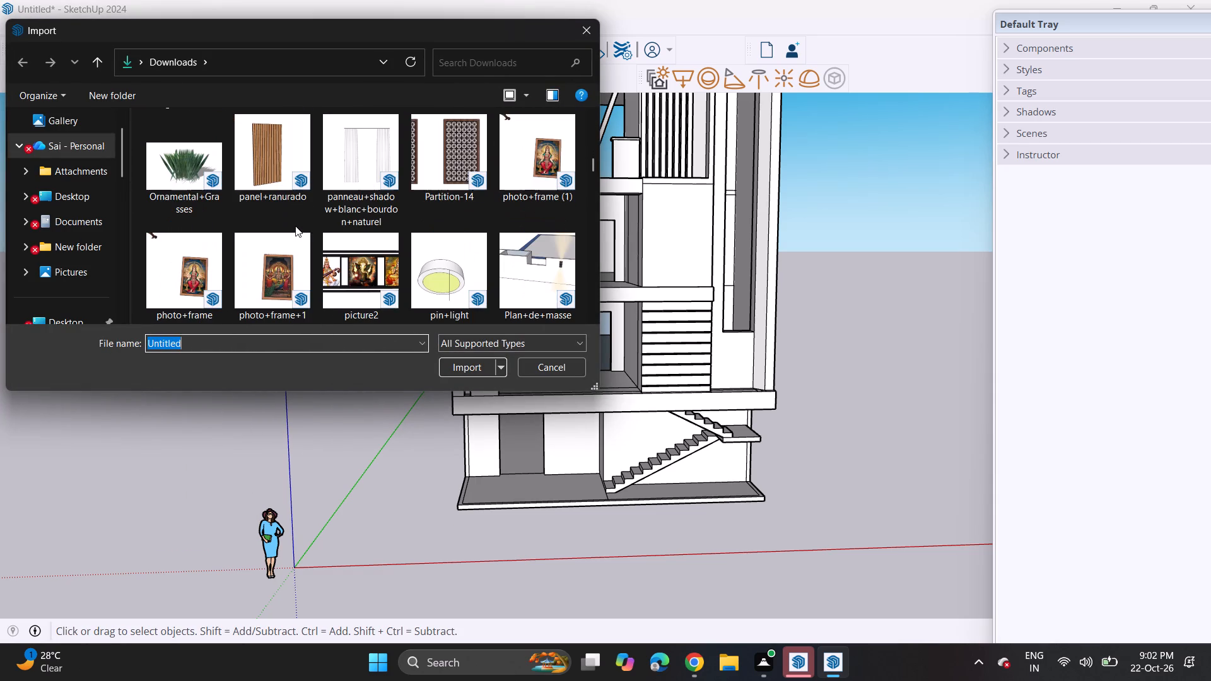
pyautogui.scroll(-5, 295, 226)
pyautogui.scroll(1, 295, 226)
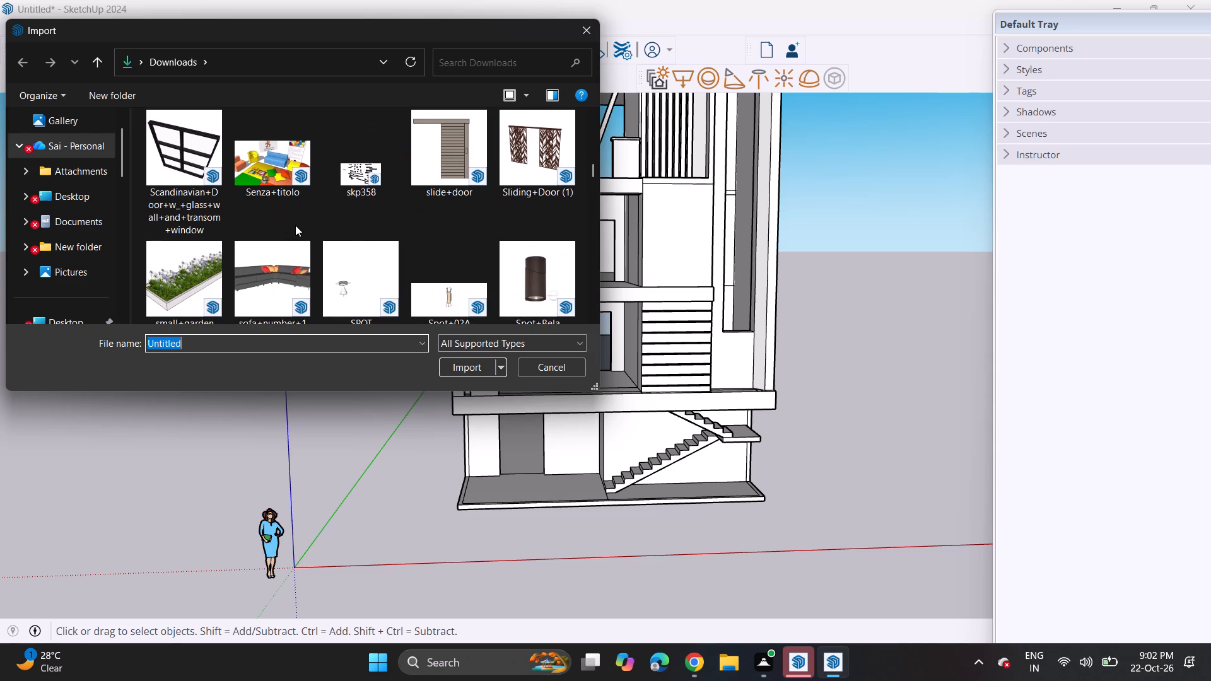
pyautogui.scroll(-8, 295, 223)
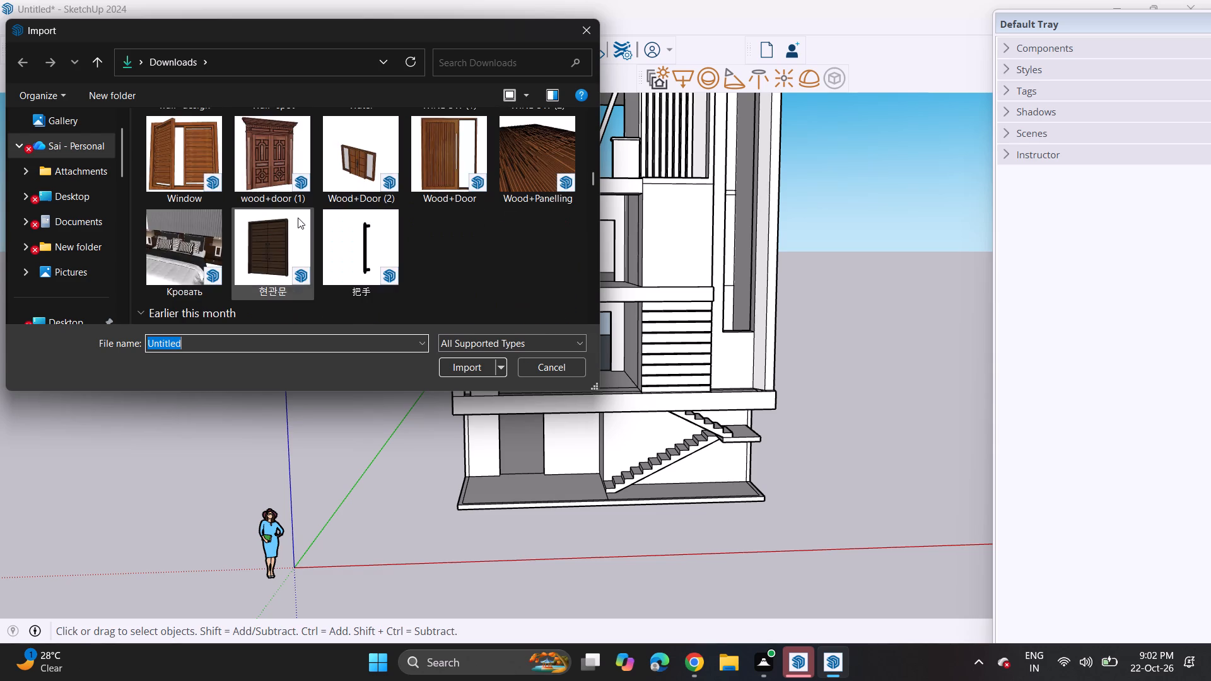
pyautogui.scroll(-7, 298, 218)
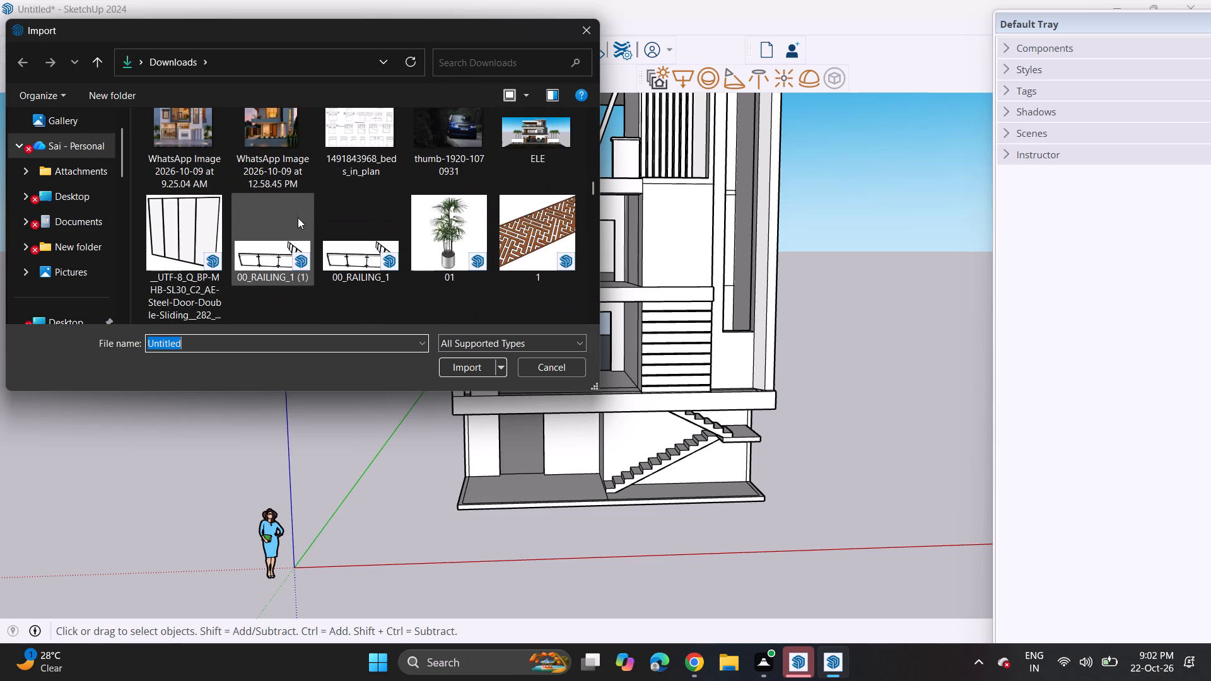
pyautogui.scroll(-10, 298, 218)
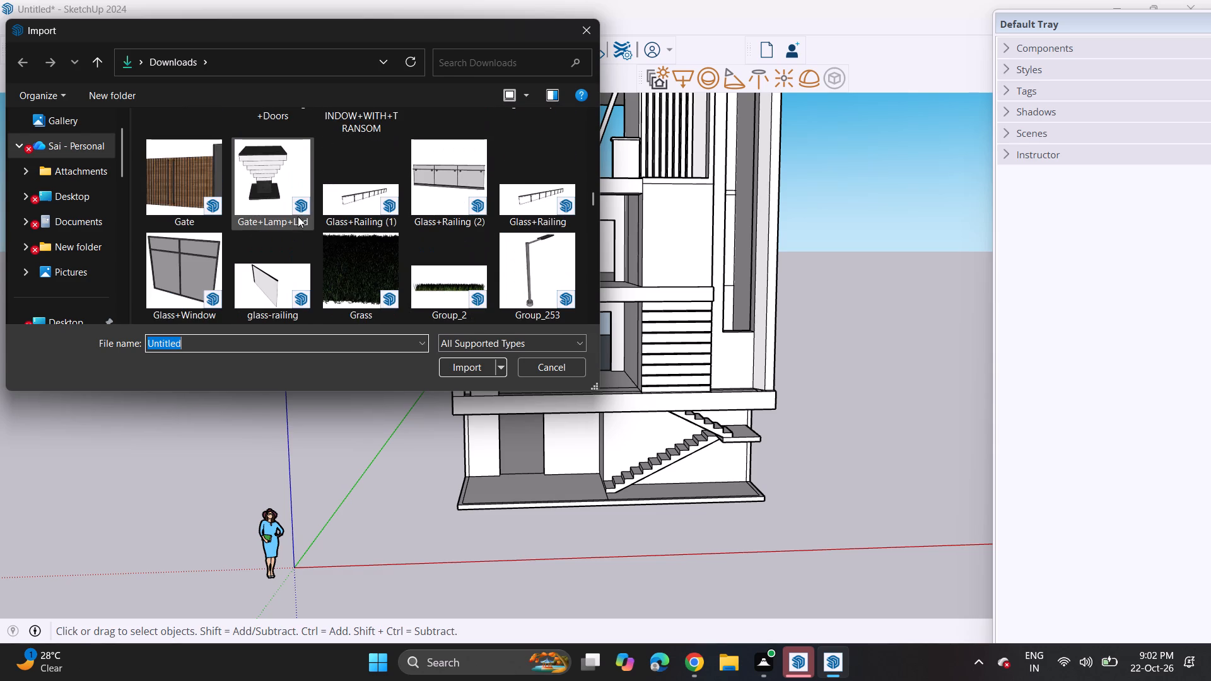
pyautogui.scroll(1, 298, 213)
pyautogui.scroll(-4, 298, 212)
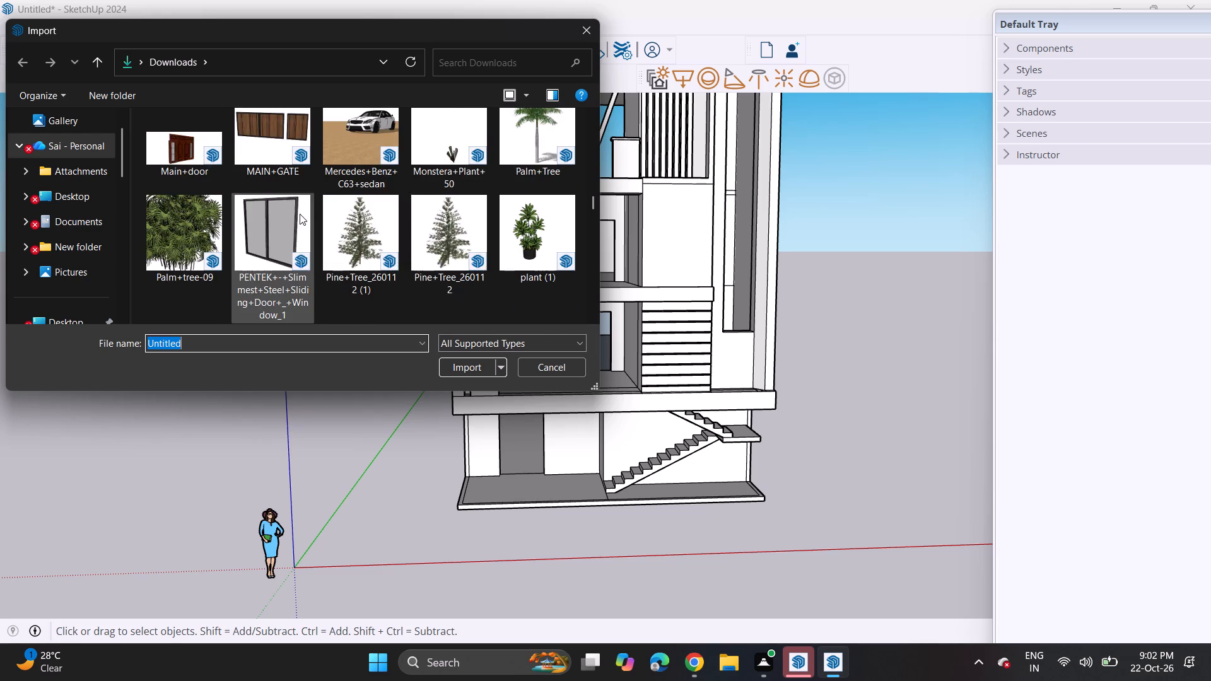
pyautogui.scroll(-1, 300, 214)
pyautogui.click(269, 144)
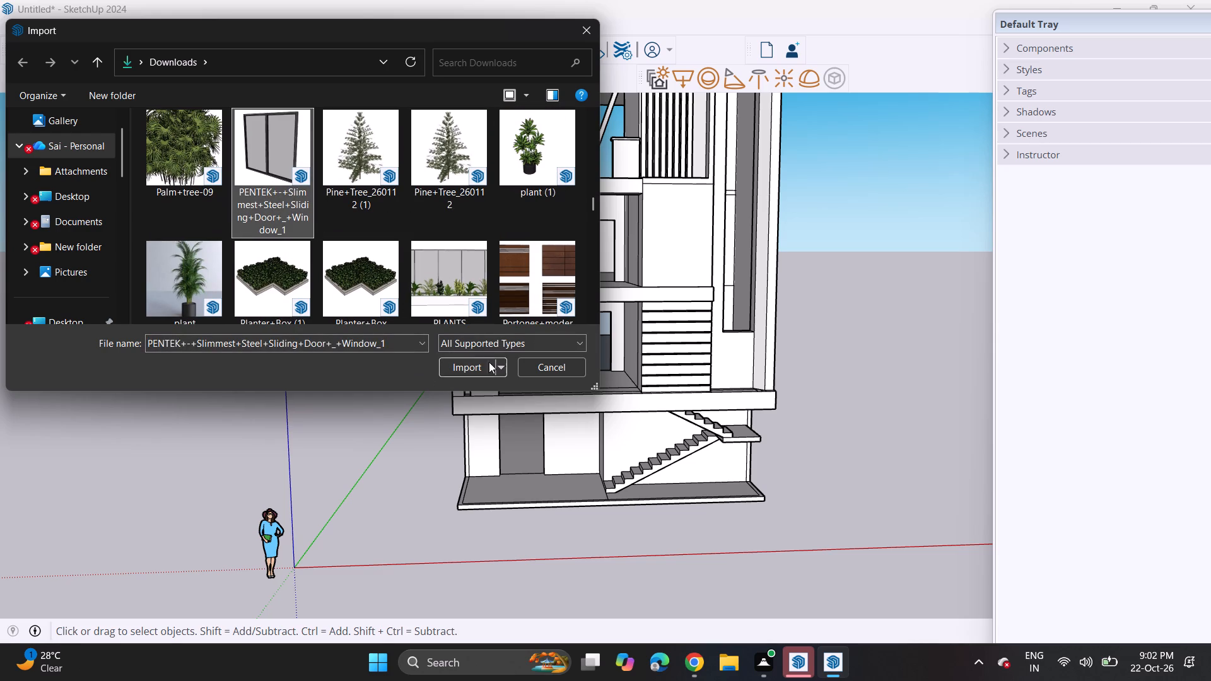
pyautogui.click(473, 371)
pyautogui.moveTo(508, 274); pyautogui.dragTo(512, 294, button='middle')
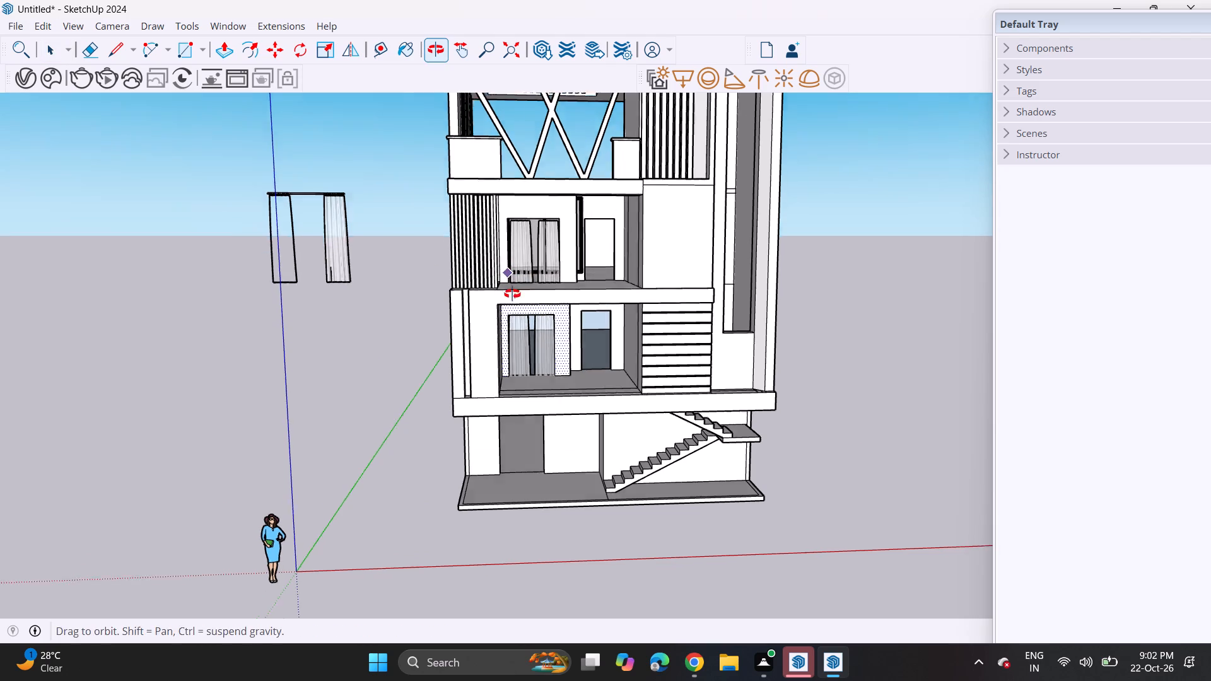
pyautogui.moveTo(512, 294); pyautogui.dragTo(517, 311, button='middle')
pyautogui.scroll(11, 524, 293)
pyautogui.click(484, 267)
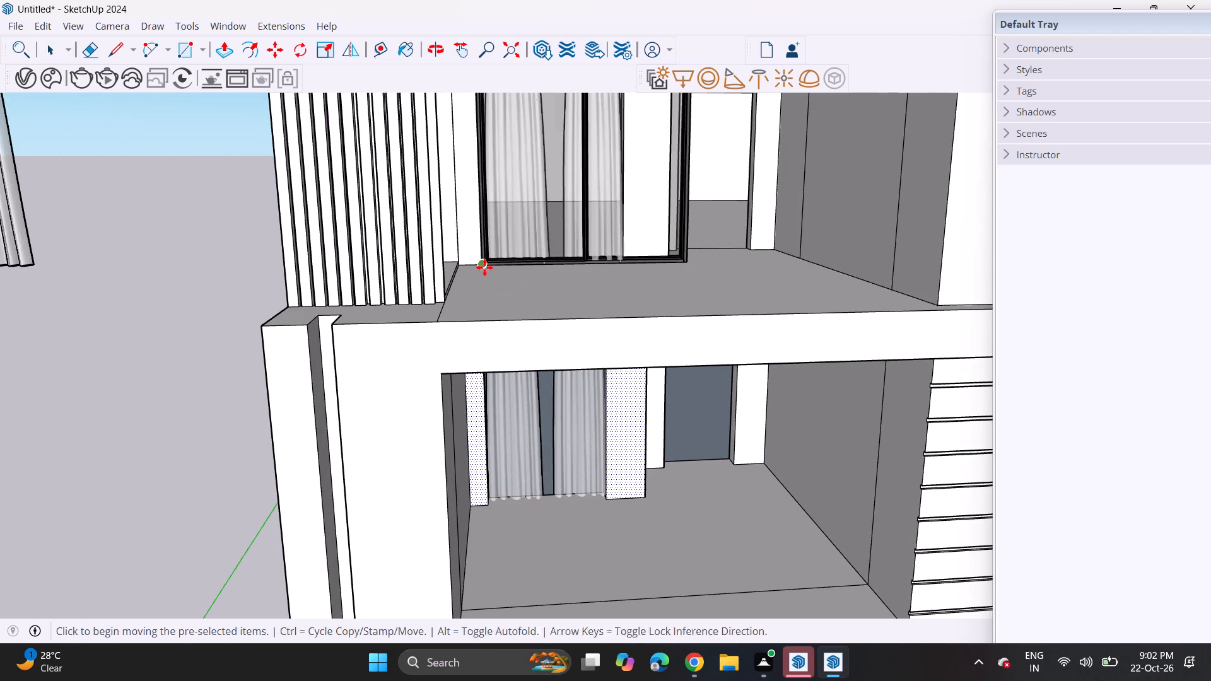
# Scale the imported sliding door uniformly from its upper corner so its width matches the second-floor opening.
pyautogui.scroll(-6, 511, 244)
pyautogui.keyDown('shift'); pyautogui.moveTo(541, 242); pyautogui.dragTo(553, 320, button='middle'); pyautogui.keyUp('shift')
pyautogui.scroll(1, 558, 310)
pyautogui.moveTo(552, 294); pyautogui.dragTo(450, 170, button='middle')
pyautogui.scroll(1, 455, 173)
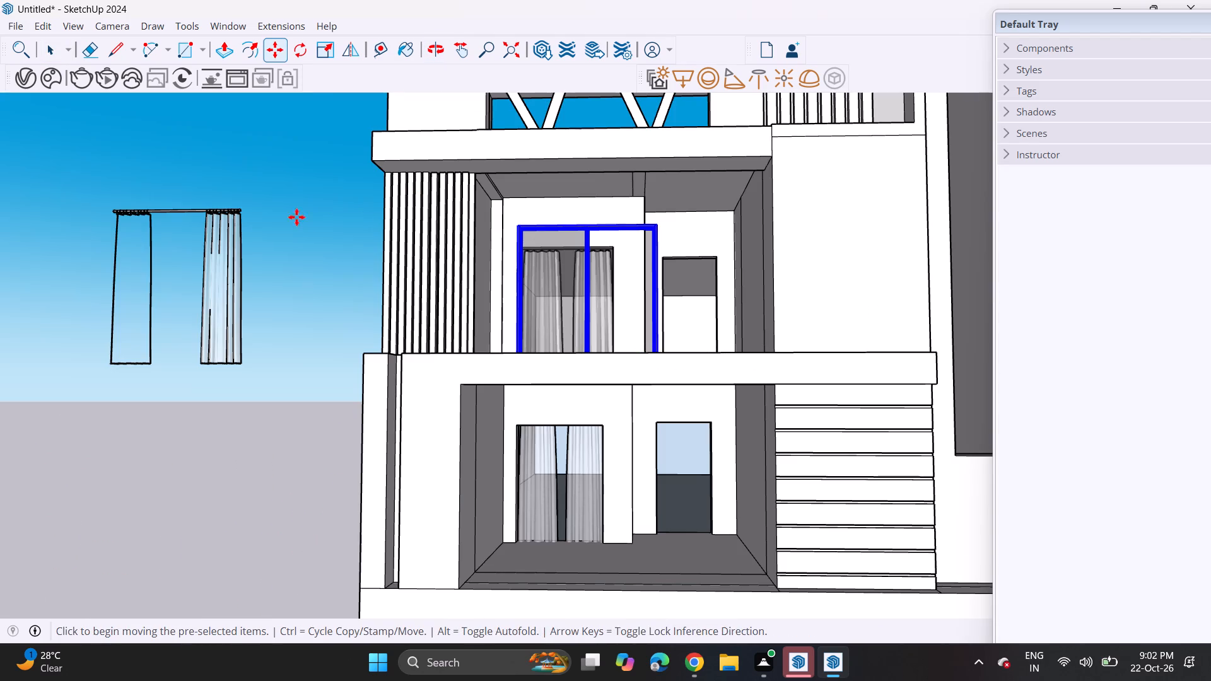
pyautogui.click(324, 49)
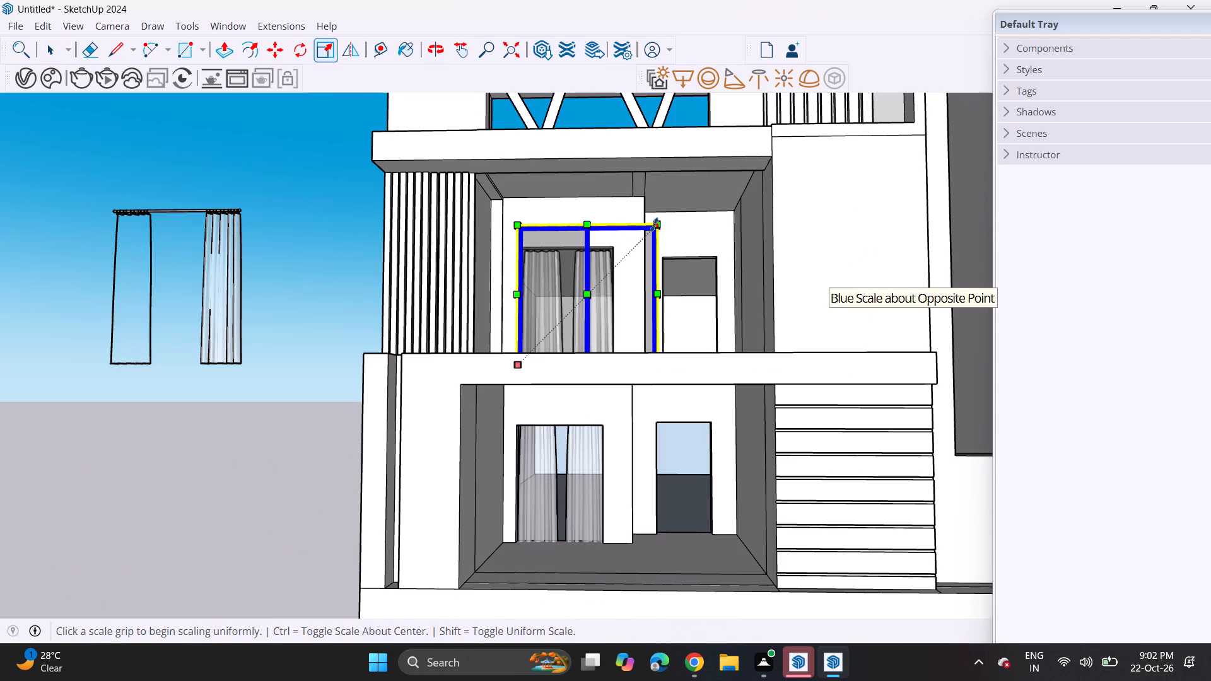
pyautogui.click(654, 224)
pyautogui.click(607, 263)
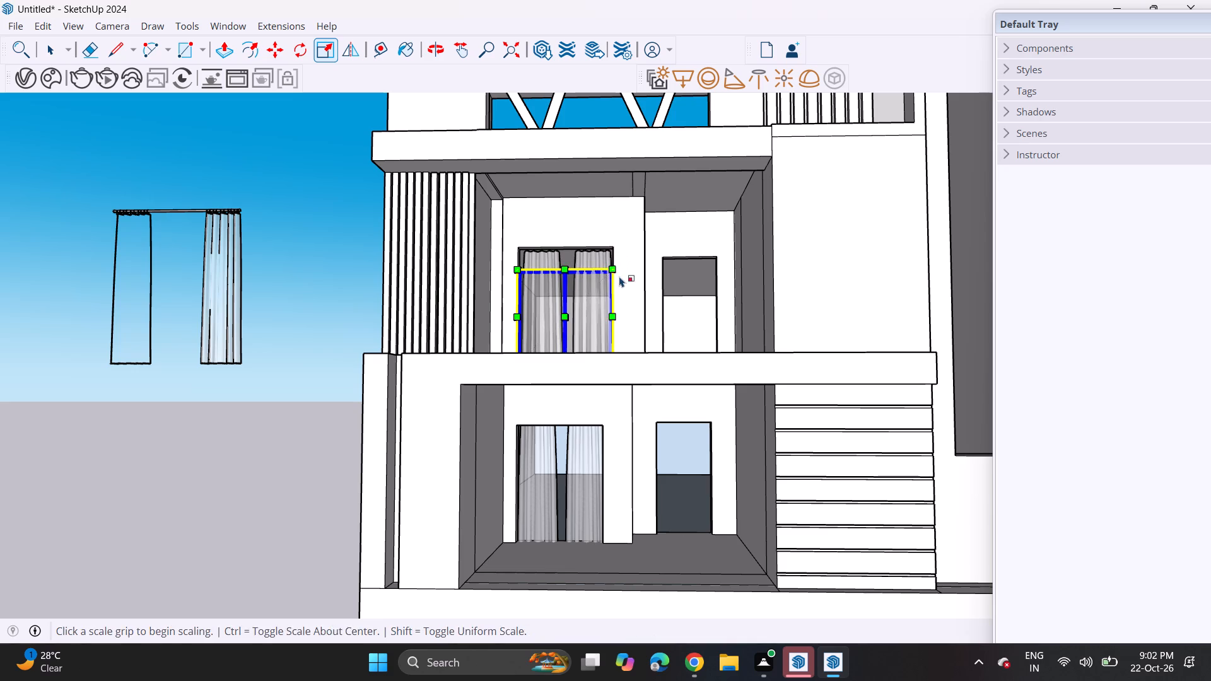
pyautogui.moveTo(619, 275); pyautogui.dragTo(589, 347, button='middle')
pyautogui.scroll(12, 600, 291)
pyautogui.click(617, 261)
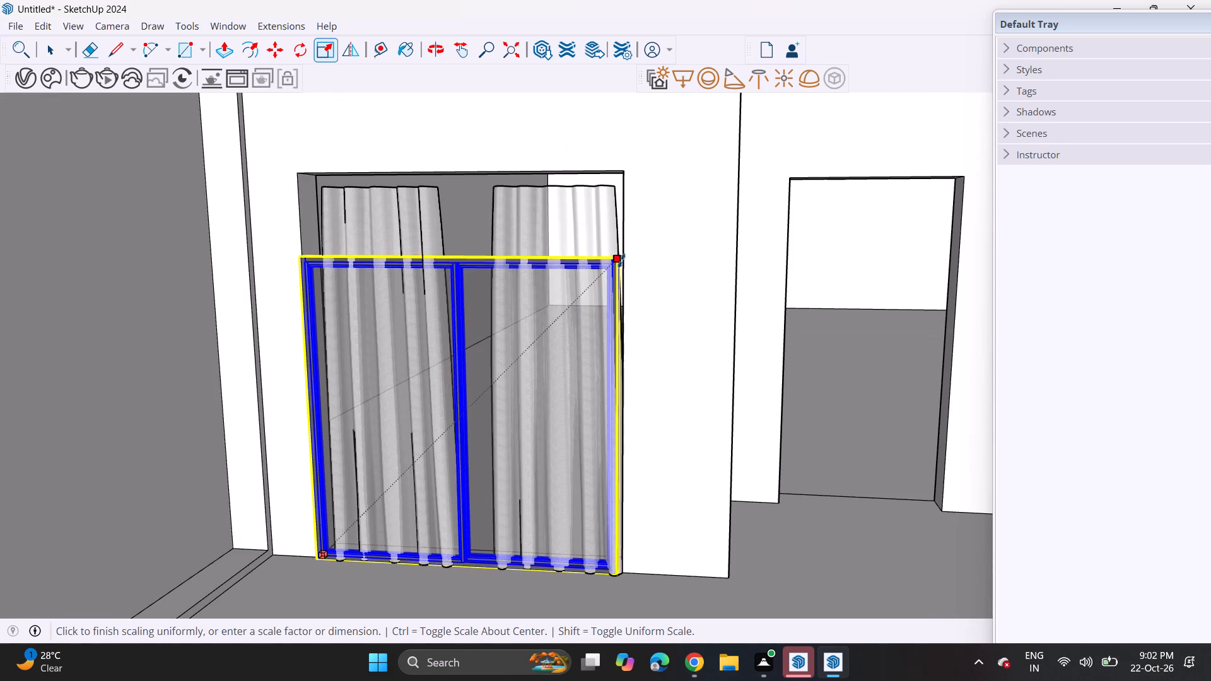
pyautogui.click(624, 252)
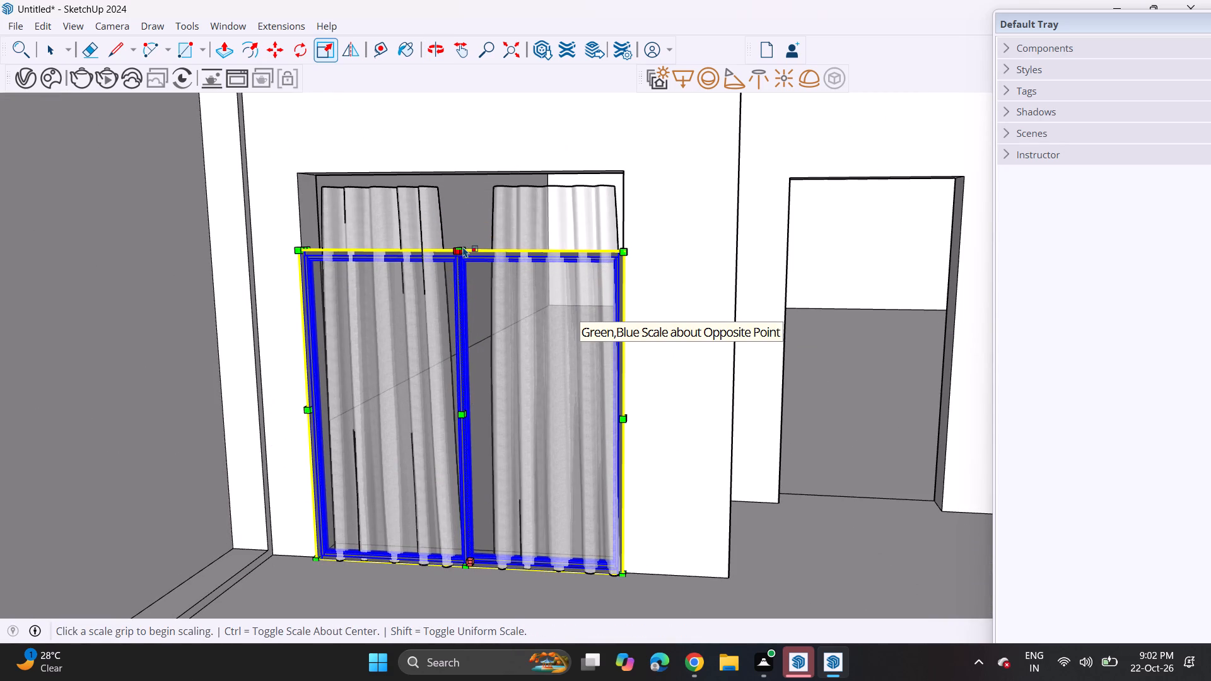
# Scale the sliding door in height so its top meets the head of the second-floor opening.
pyautogui.click(463, 245)
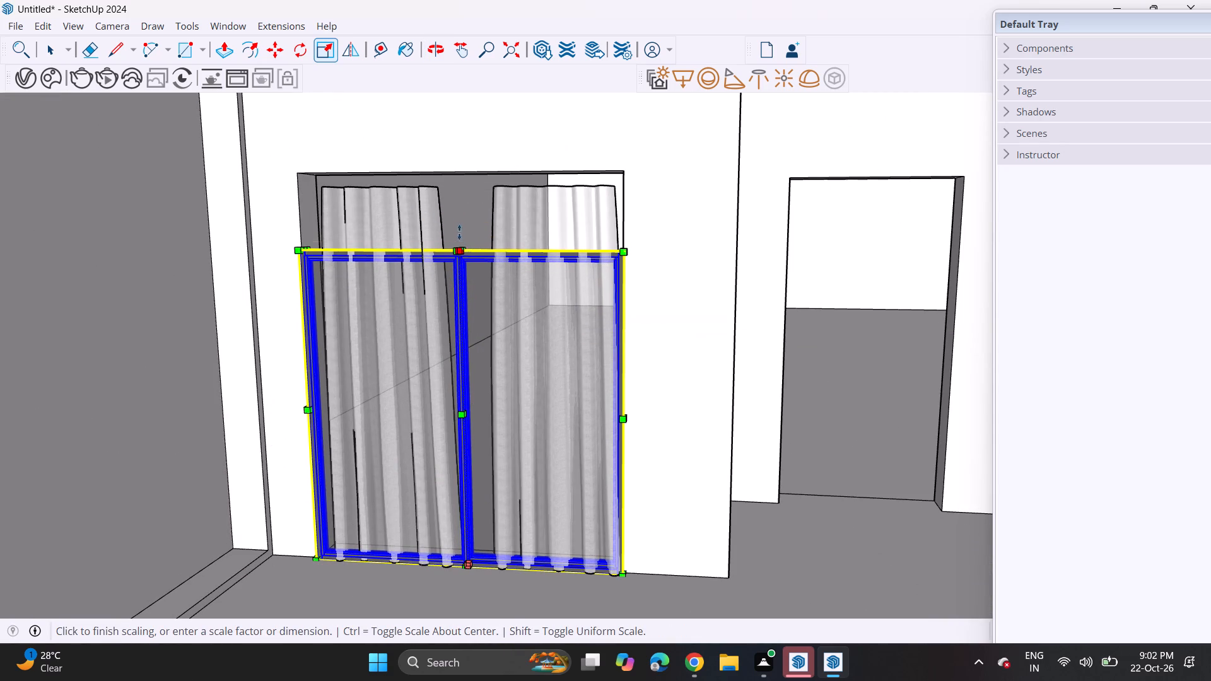
pyautogui.click(463, 168)
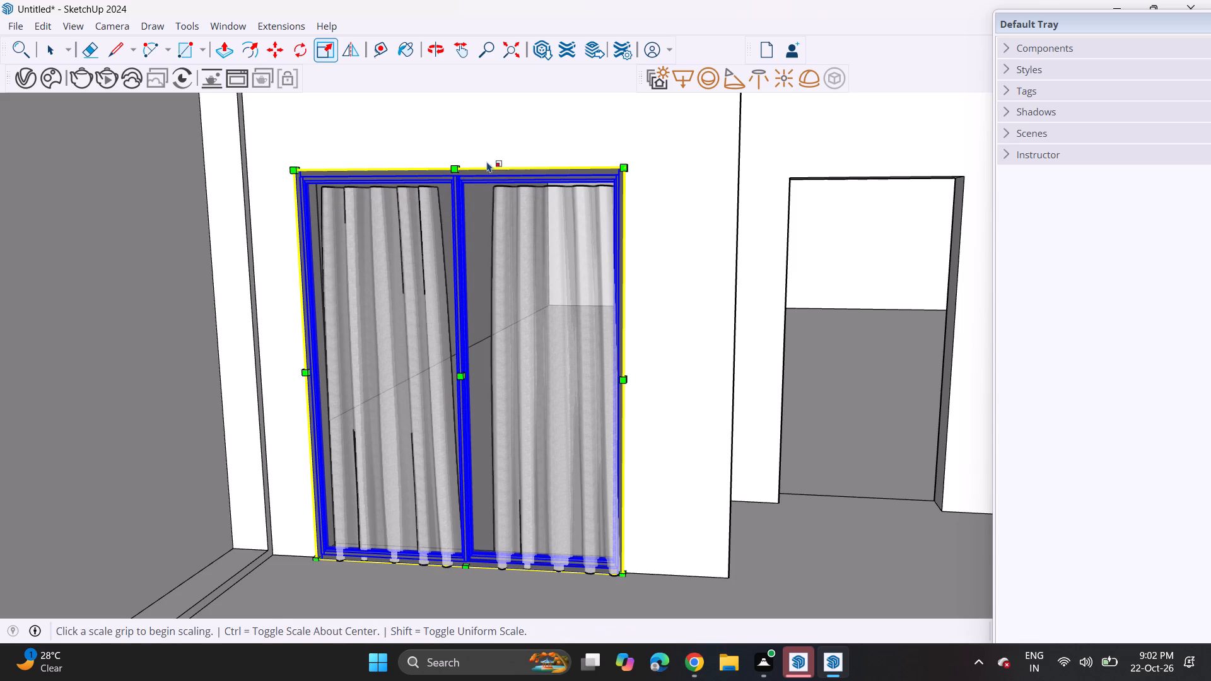
pyautogui.press('space')
pyautogui.click(489, 149)
pyautogui.scroll(-5, 484, 165)
# Move the sliding door by its upper corner slightly toward the cladding side of the second-floor opening.
pyautogui.click(455, 177)
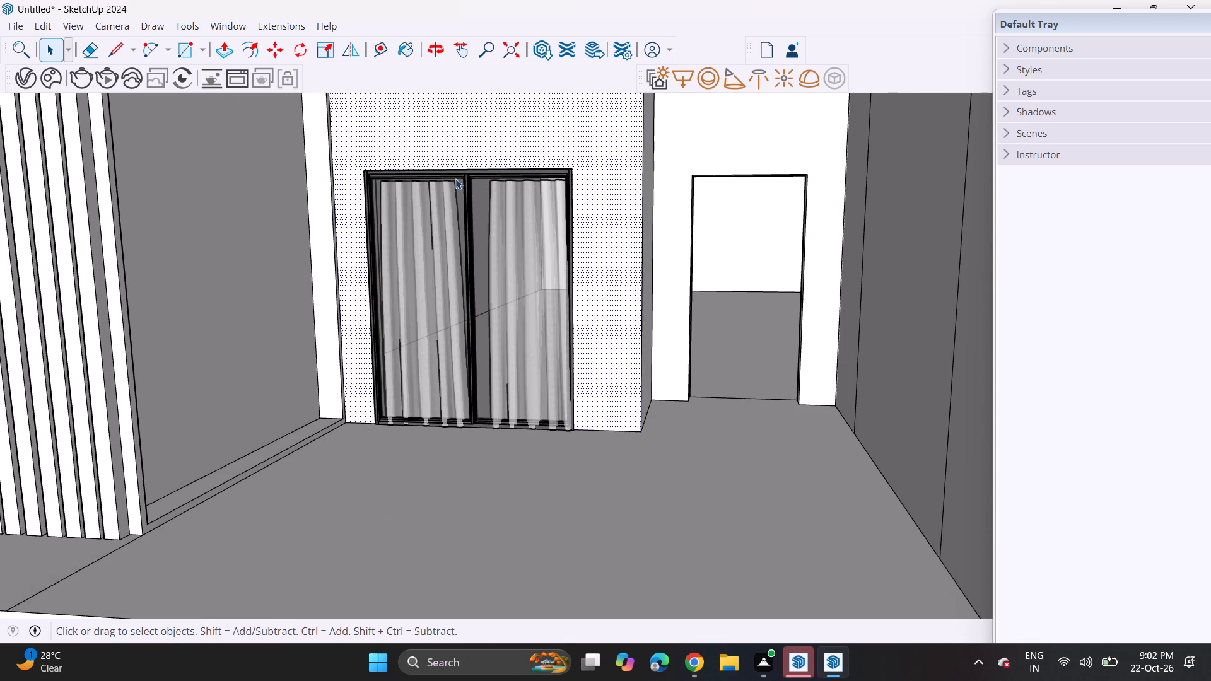
pyautogui.scroll(11, 366, 170)
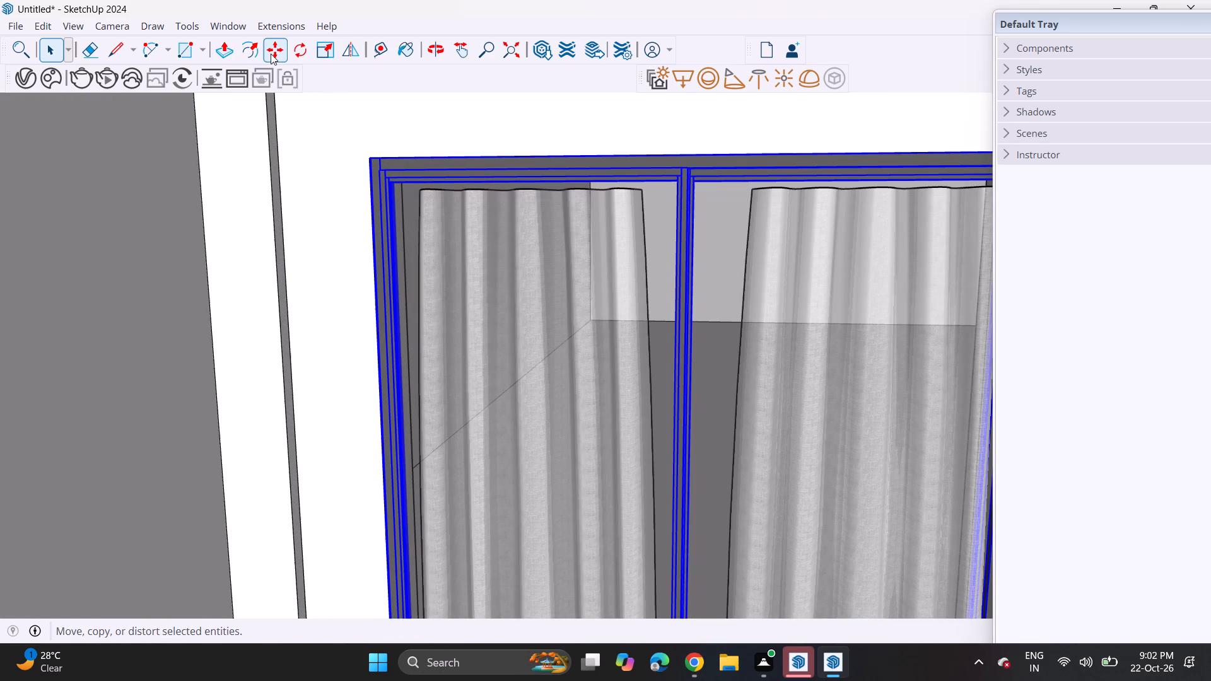
pyautogui.click(279, 54)
pyautogui.click(365, 158)
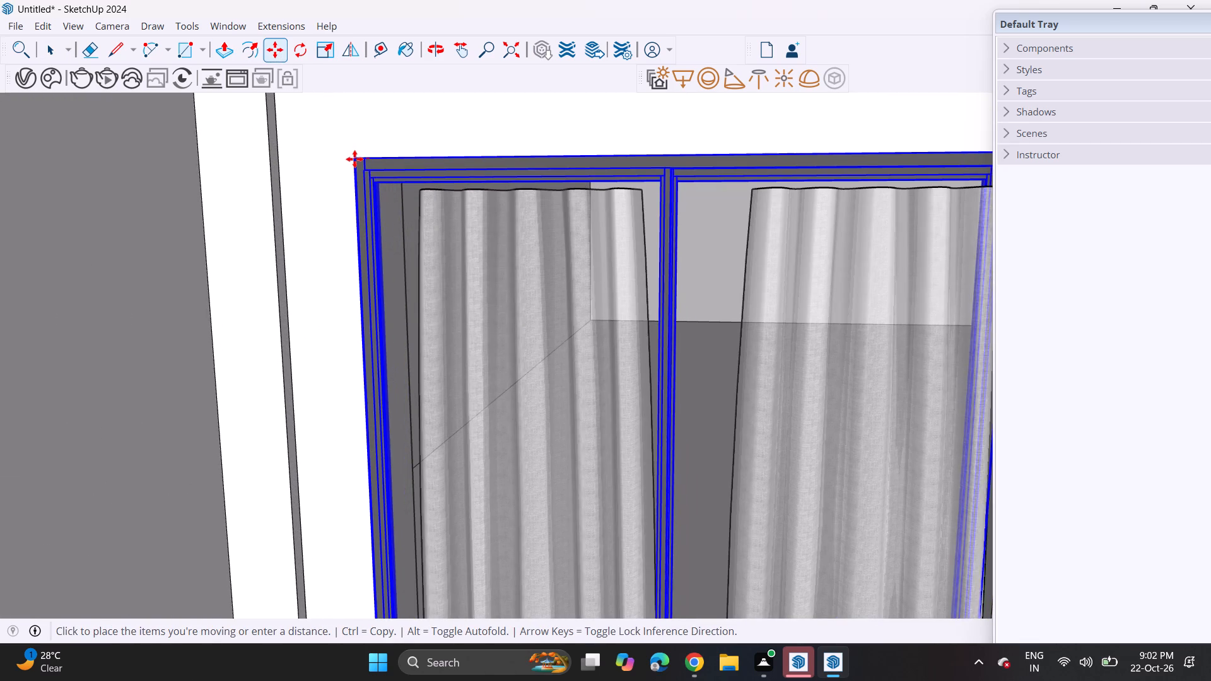
pyautogui.click(350, 161)
# Move the second-floor curtain nearest the cladding by its upper corner to the room-side upper corner of the opening, behind the sliding door.
pyautogui.scroll(-13, 390, 190)
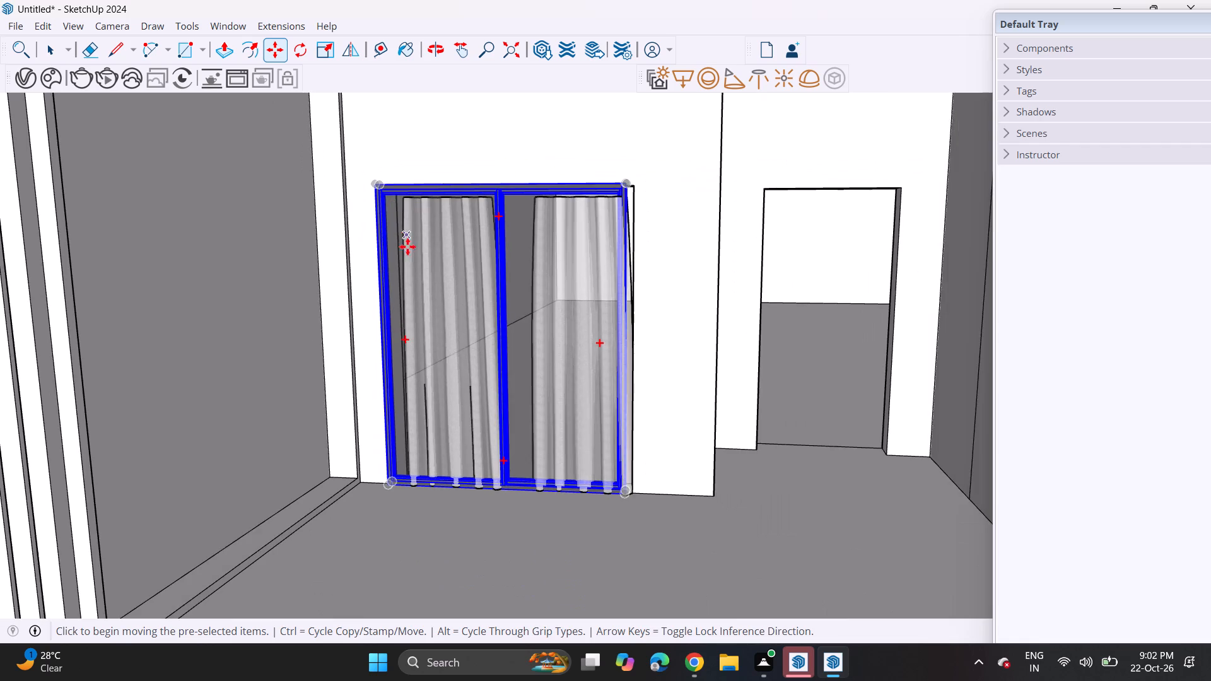
pyautogui.moveTo(421, 279); pyautogui.dragTo(316, 269, button='middle')
pyautogui.scroll(5, 373, 412)
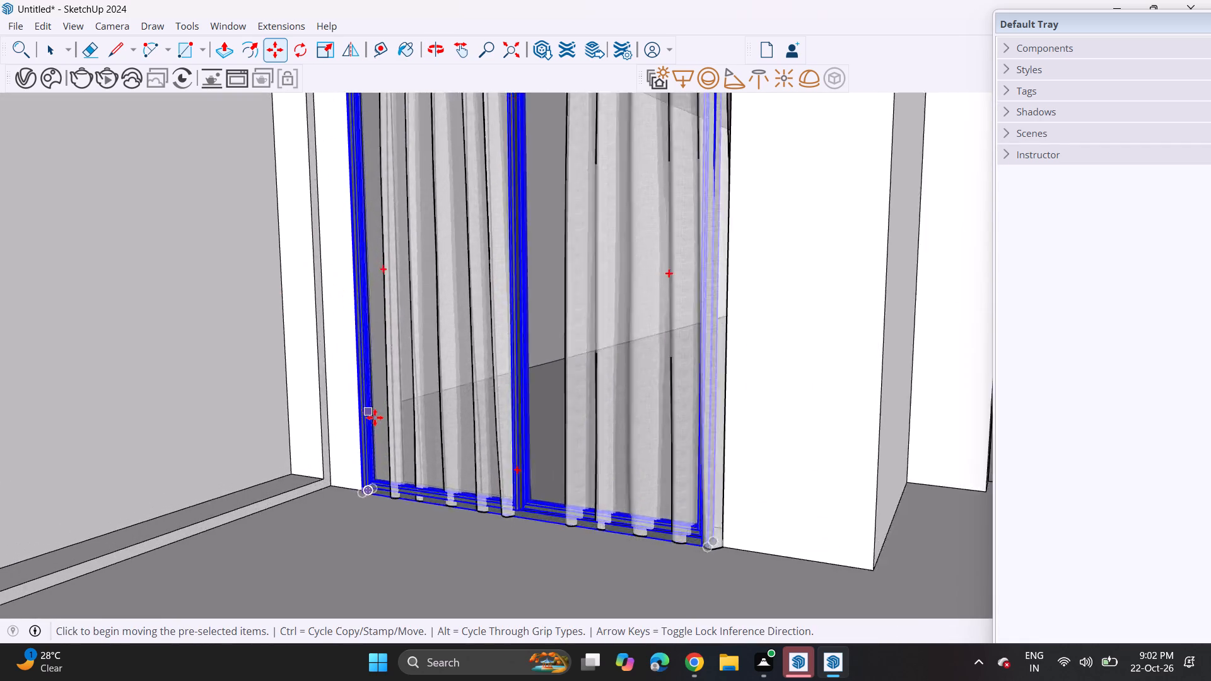
pyautogui.scroll(5, 375, 417)
pyautogui.scroll(-7, 380, 438)
pyautogui.scroll(-5, 436, 389)
pyautogui.scroll(1, 479, 370)
pyautogui.moveTo(476, 370); pyautogui.dragTo(357, 368, button='middle')
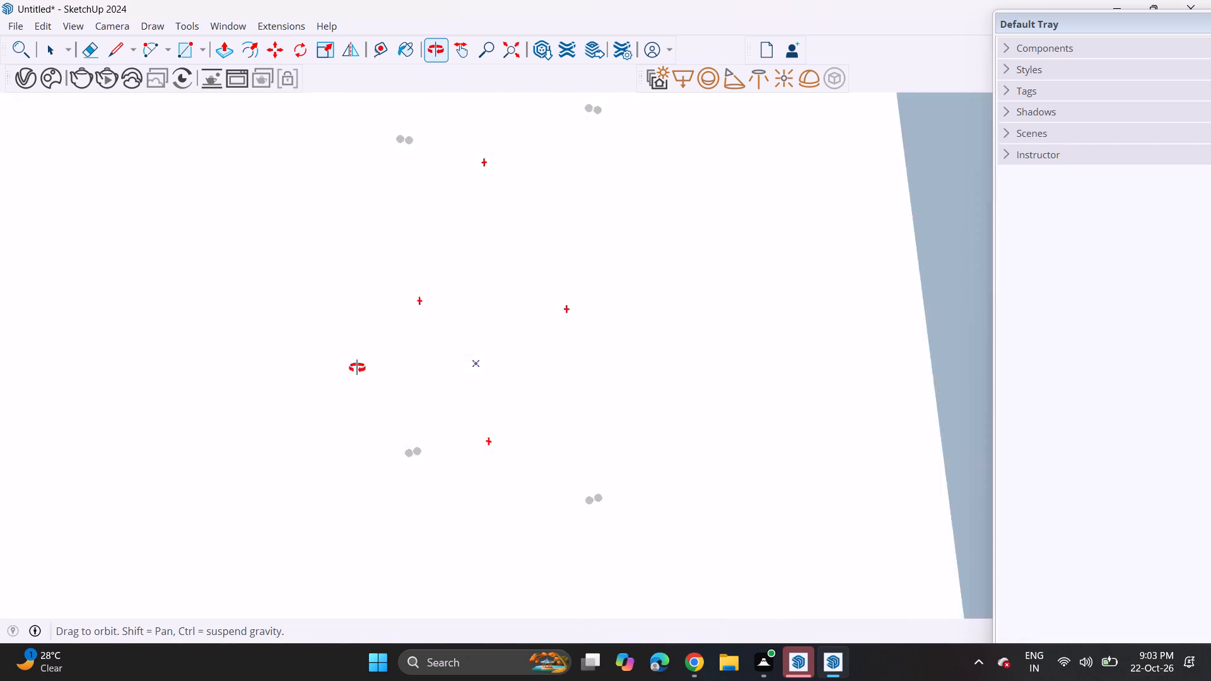
pyautogui.moveTo(357, 368); pyautogui.dragTo(0, 389, button='middle')
pyautogui.moveTo(766, 405); pyautogui.dragTo(460, 401, button='middle')
pyautogui.keyDown('shift'); pyautogui.moveTo(360, 390); pyautogui.dragTo(588, 540, button='middle'); pyautogui.keyUp('shift')
pyautogui.scroll(5, 358, 434)
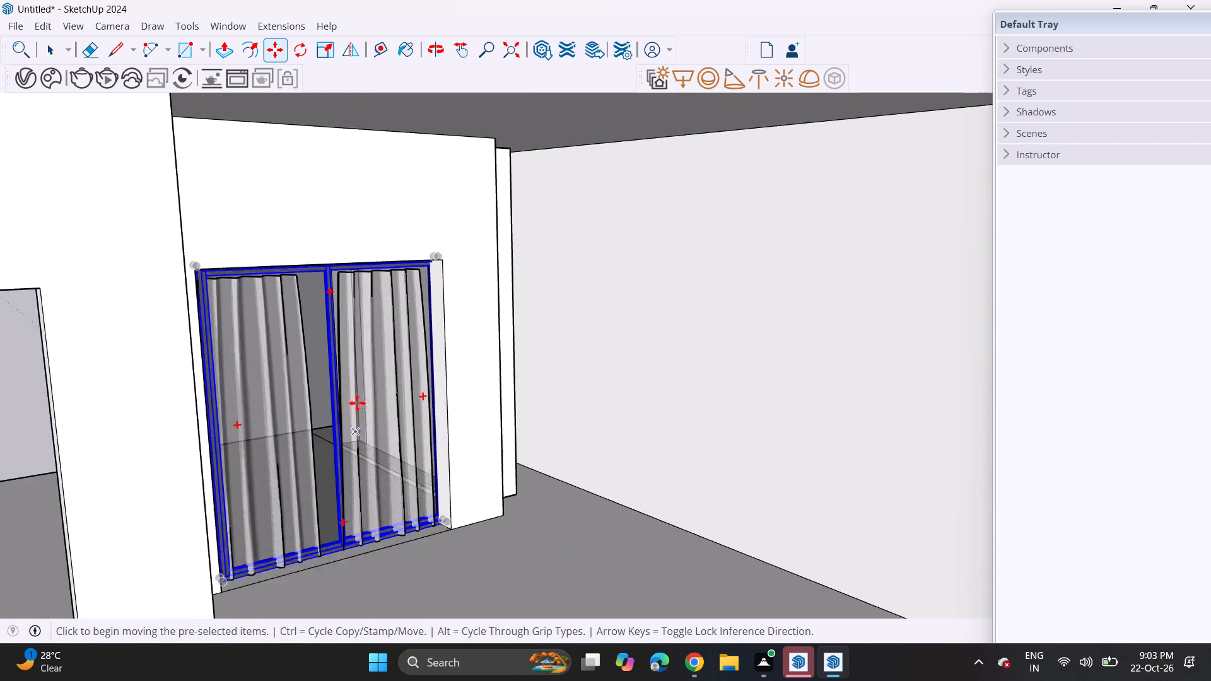
pyautogui.scroll(5, 368, 339)
pyautogui.press('space')
pyautogui.click(376, 284)
pyautogui.scroll(-4, 391, 286)
pyautogui.press('m')
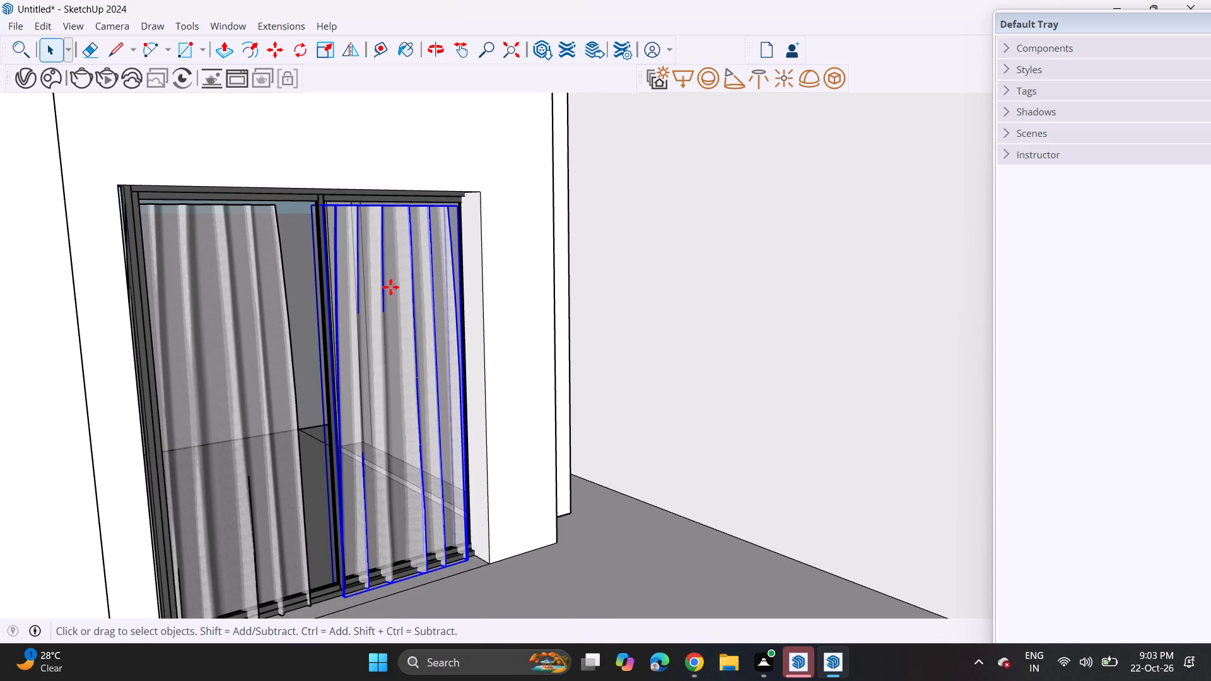
pyautogui.click(445, 207)
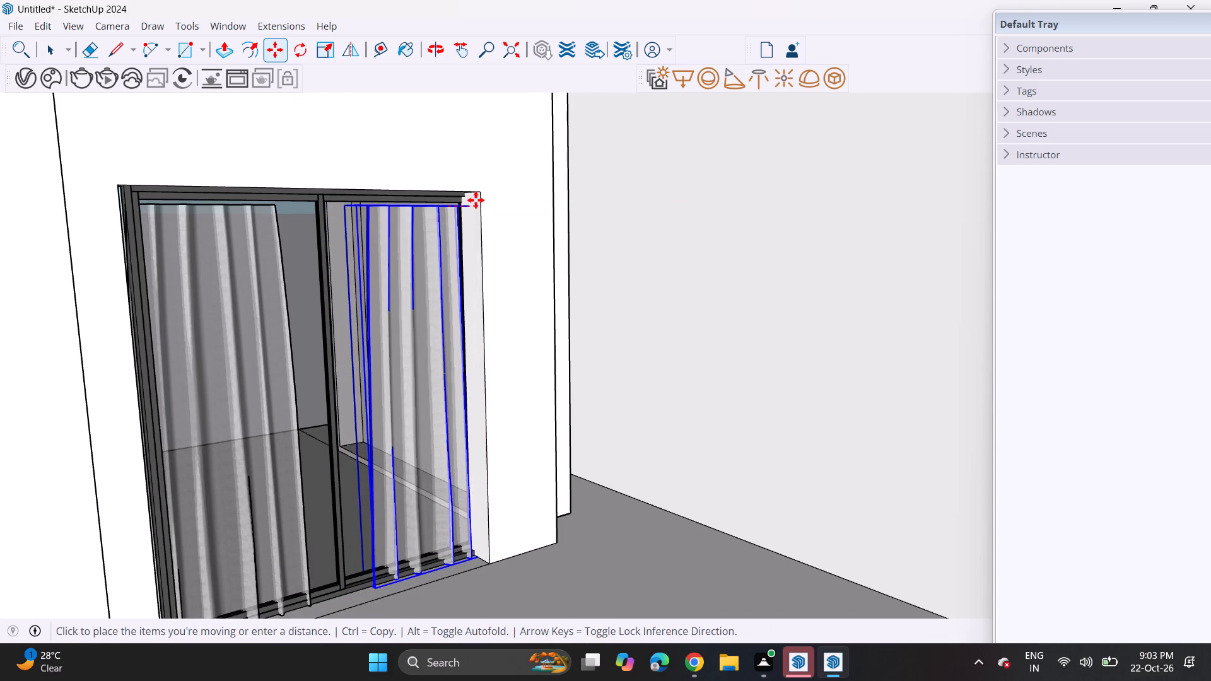
pyautogui.click(479, 198)
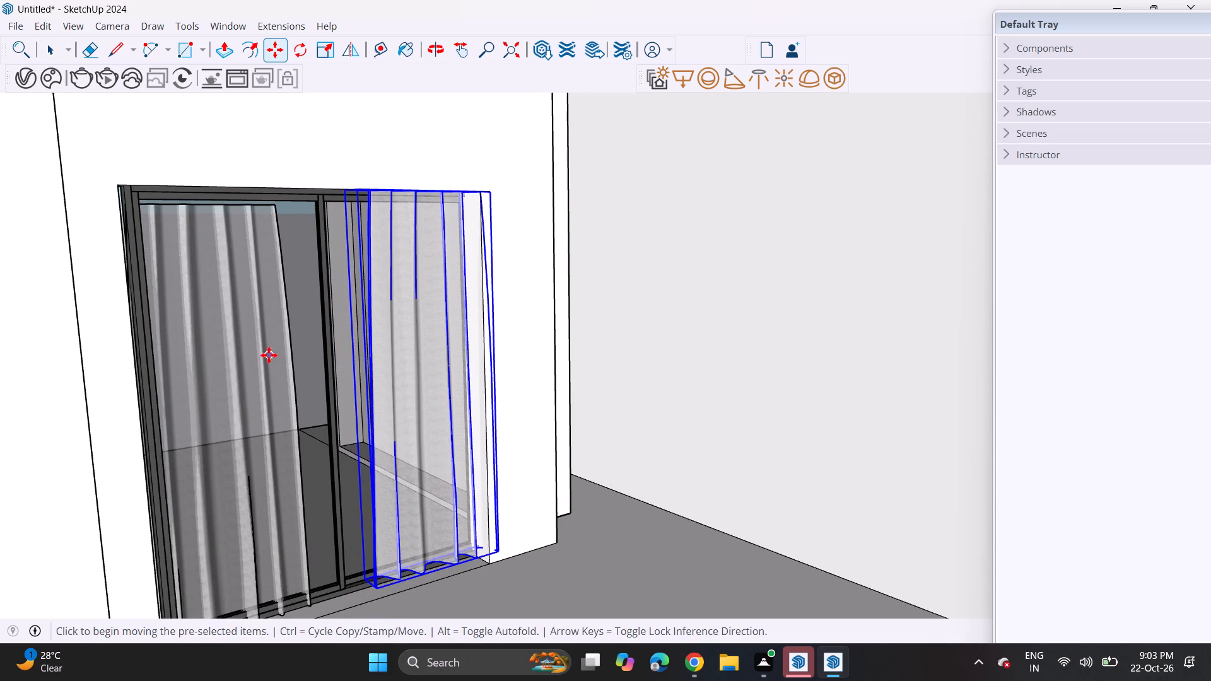
# Move the other second-floor curtain behind the sliding door, aligning its upper corner with the opposite room-side upper corner of the opening.
pyautogui.press('space')
pyautogui.click(264, 368)
pyautogui.press('m')
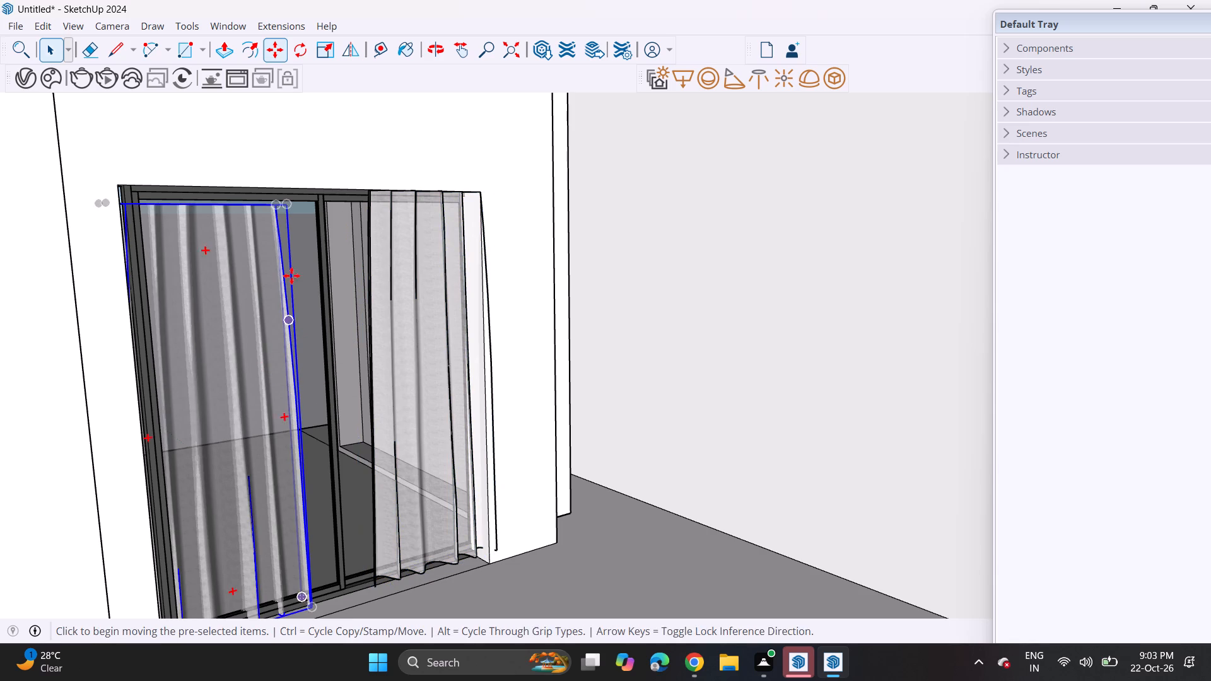
pyautogui.click(274, 204)
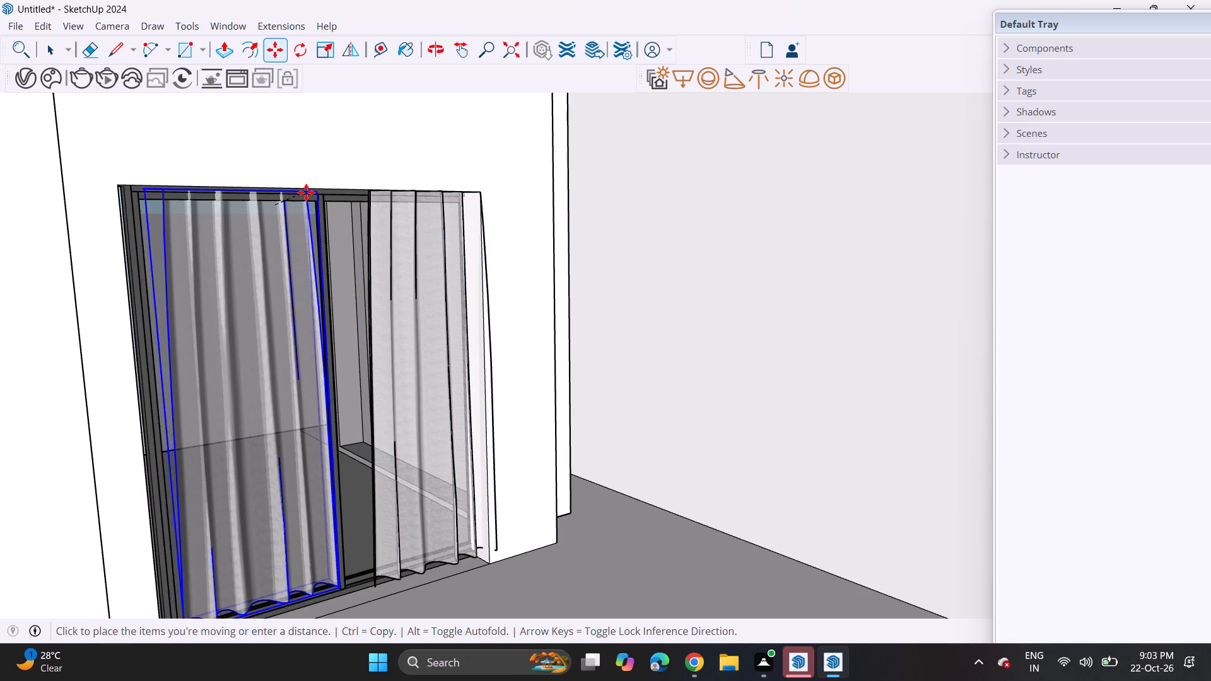
pyautogui.click(310, 201)
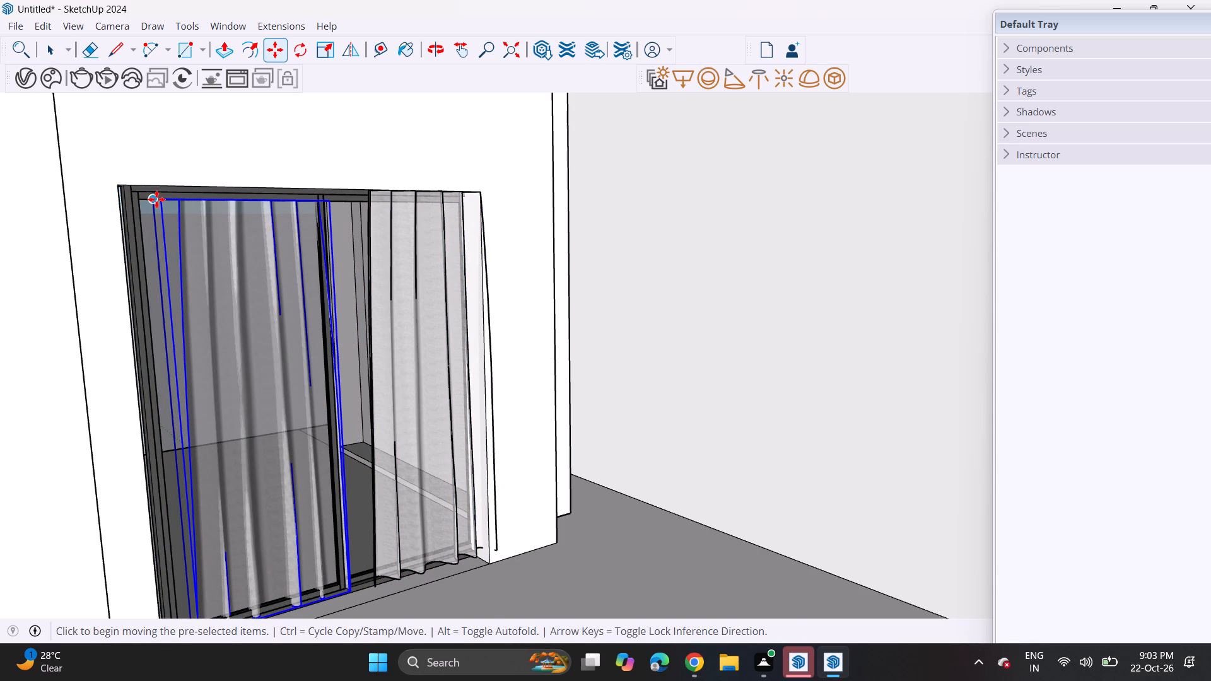
pyautogui.click(156, 199)
pyautogui.click(123, 188)
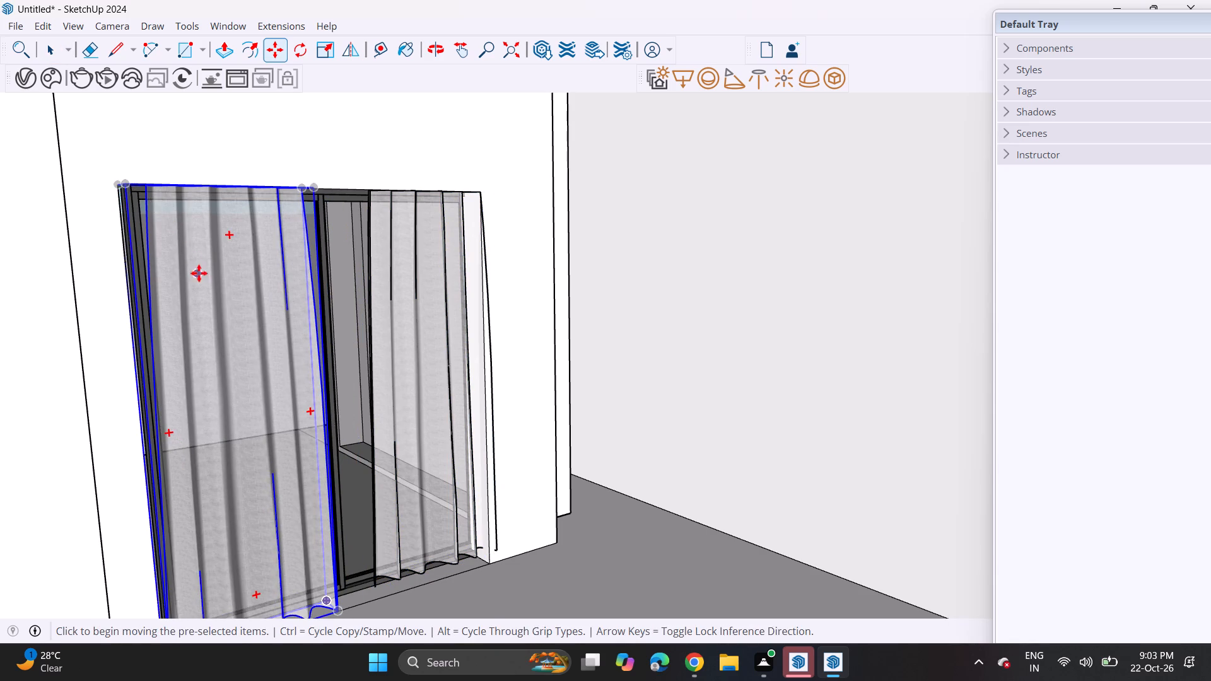
pyautogui.moveTo(209, 273); pyautogui.dragTo(826, 224, button='middle')
pyautogui.scroll(-13, 710, 234)
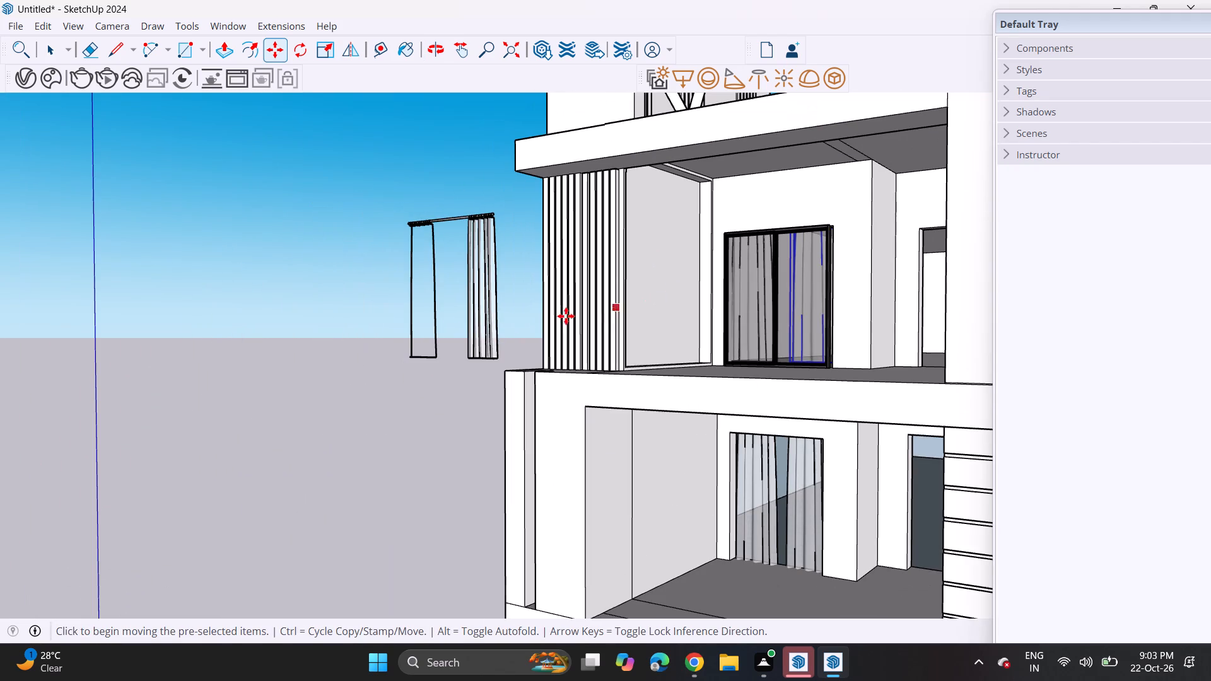
# Copy the second-floor sliding door down to the curtained first-floor opening, placing it by its upper corner in front of the curtains.
pyautogui.press('space')
pyautogui.click(339, 340)
pyautogui.moveTo(363, 368); pyautogui.dragTo(514, 371, button='middle')
pyautogui.scroll(-4, 539, 363)
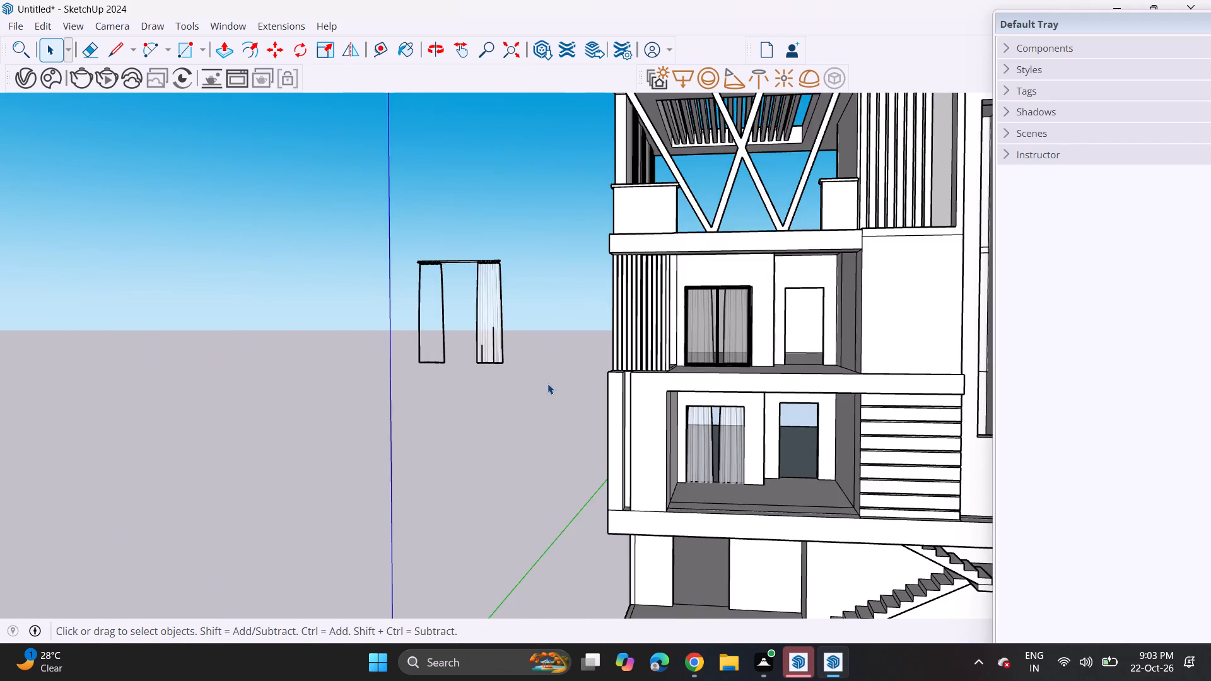
pyautogui.moveTo(541, 383); pyautogui.dragTo(223, 365, button='middle')
pyautogui.keyDown('shift'); pyautogui.scroll(1, 308, 327); pyautogui.keyUp('shift')
pyautogui.moveTo(418, 401); pyautogui.dragTo(524, 435, button='middle')
pyautogui.scroll(13, 499, 445)
pyautogui.click(447, 433)
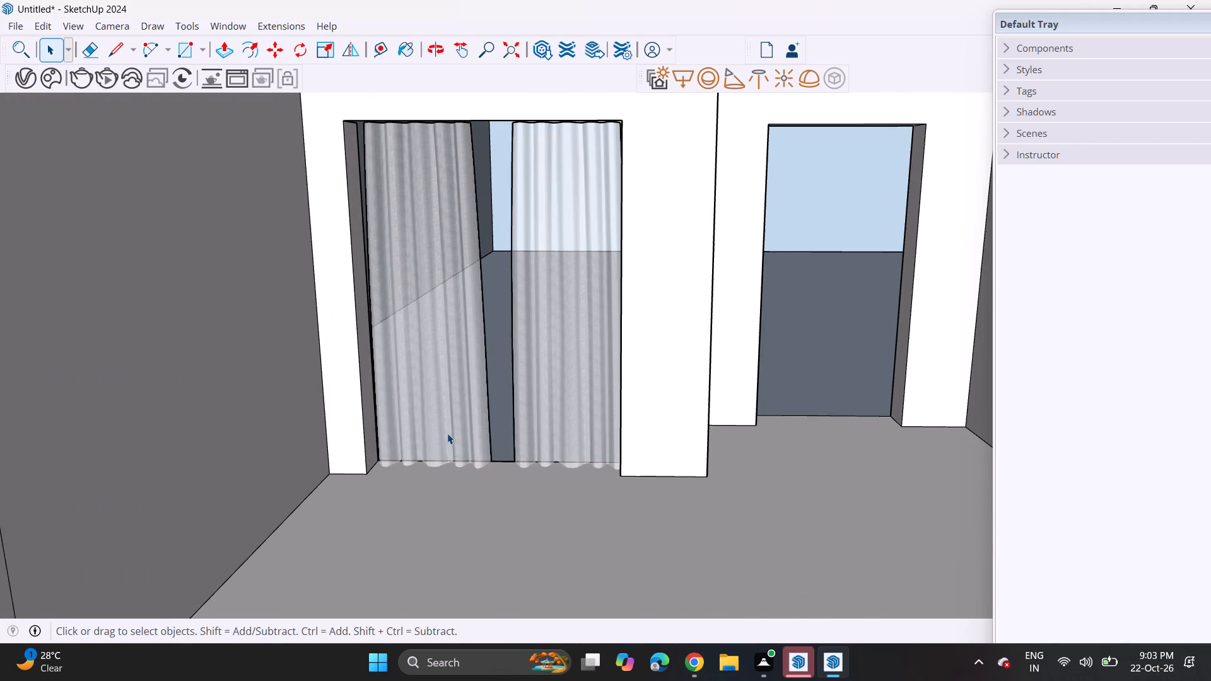
pyautogui.scroll(-12, 442, 416)
pyautogui.click(445, 195)
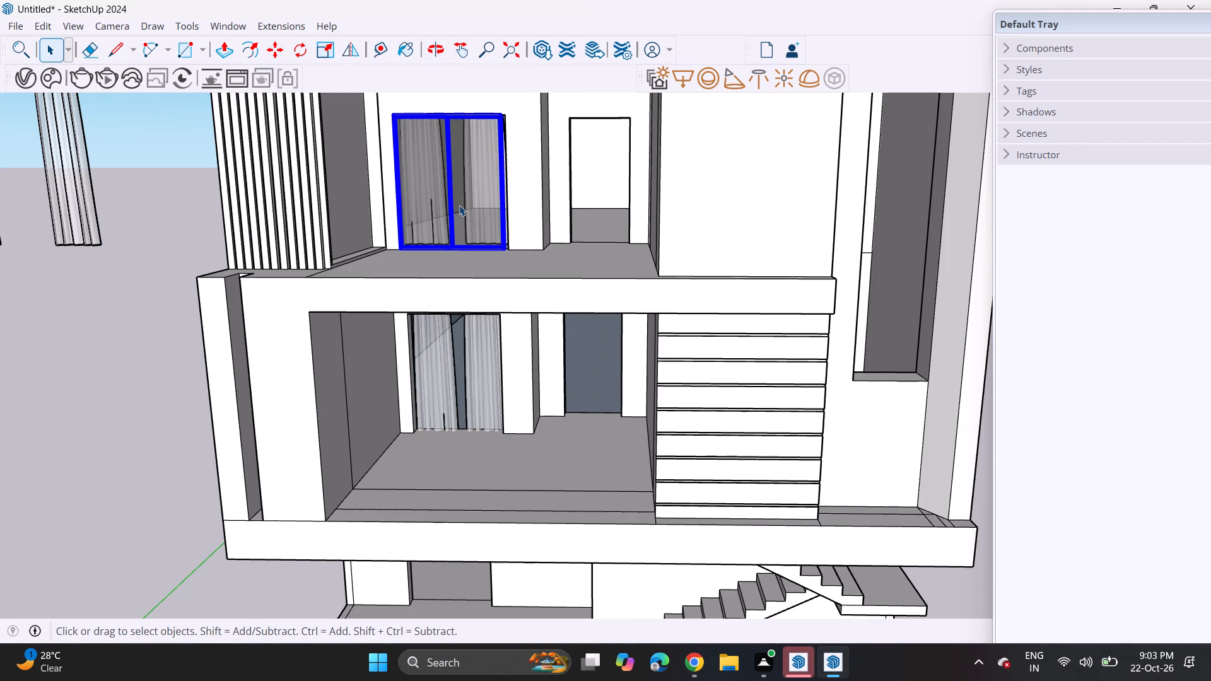
pyautogui.press('m')
pyautogui.click(394, 120)
pyautogui.moveTo(434, 297); pyautogui.dragTo(434, 219, button='middle')
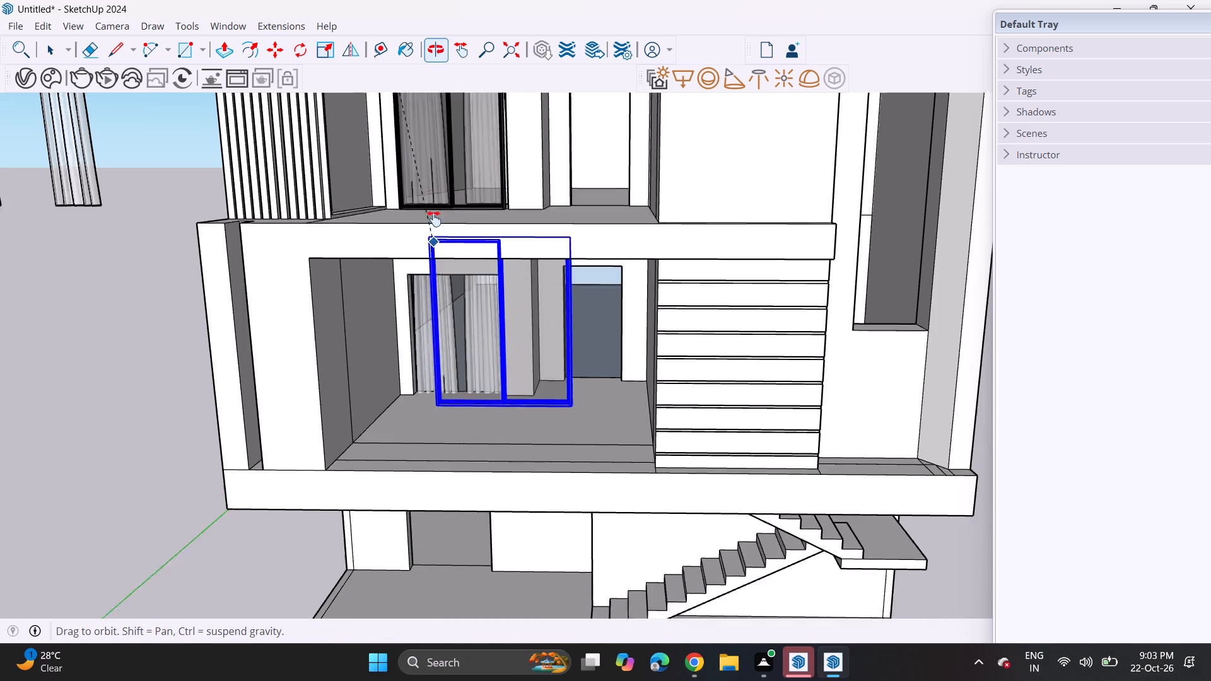
pyautogui.moveTo(434, 219); pyautogui.dragTo(443, 166, button='middle')
pyautogui.scroll(5, 418, 229)
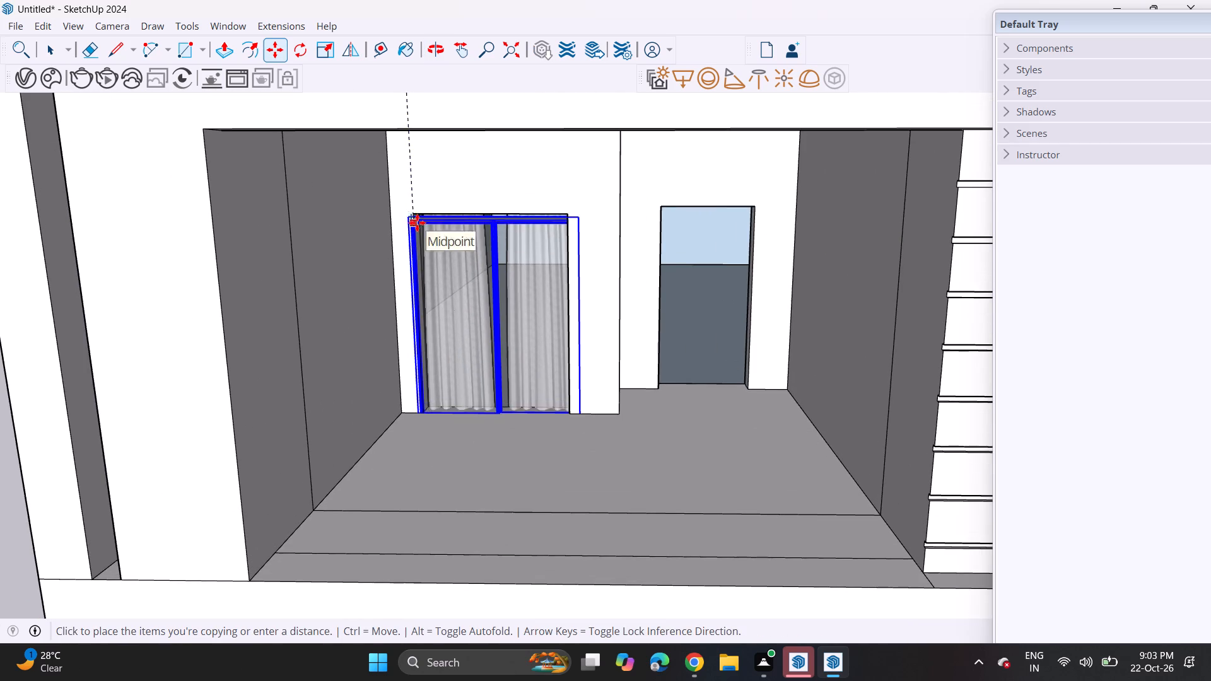
pyautogui.click(421, 221)
pyautogui.press('space')
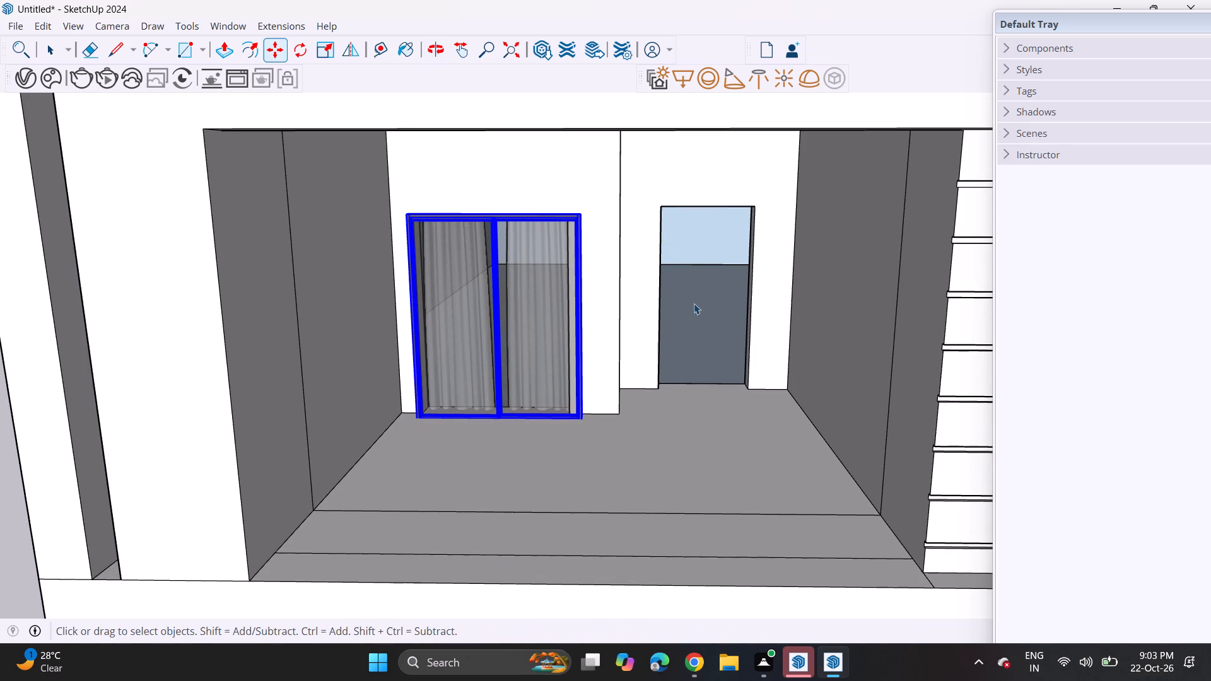
pyautogui.click(692, 305)
# Import the wooden "door (1)" model from Downloads and place it at the second-floor doorway beside the sliding door.
pyautogui.scroll(-6, 599, 349)
pyautogui.moveTo(576, 388); pyautogui.dragTo(552, 345, button='middle')
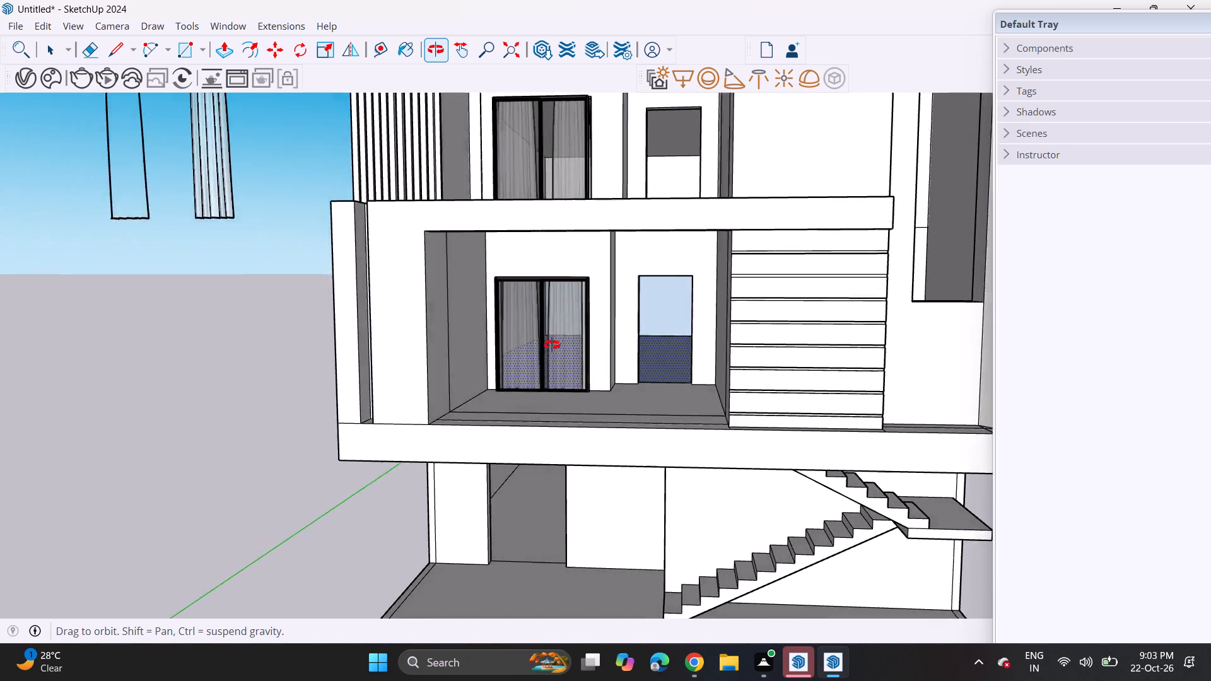
pyautogui.moveTo(552, 345); pyautogui.dragTo(629, 310, button='middle')
pyautogui.scroll(-3, 607, 339)
pyautogui.keyDown('shift'); pyautogui.moveTo(596, 342); pyautogui.dragTo(467, 370, button='middle'); pyautogui.keyUp('shift')
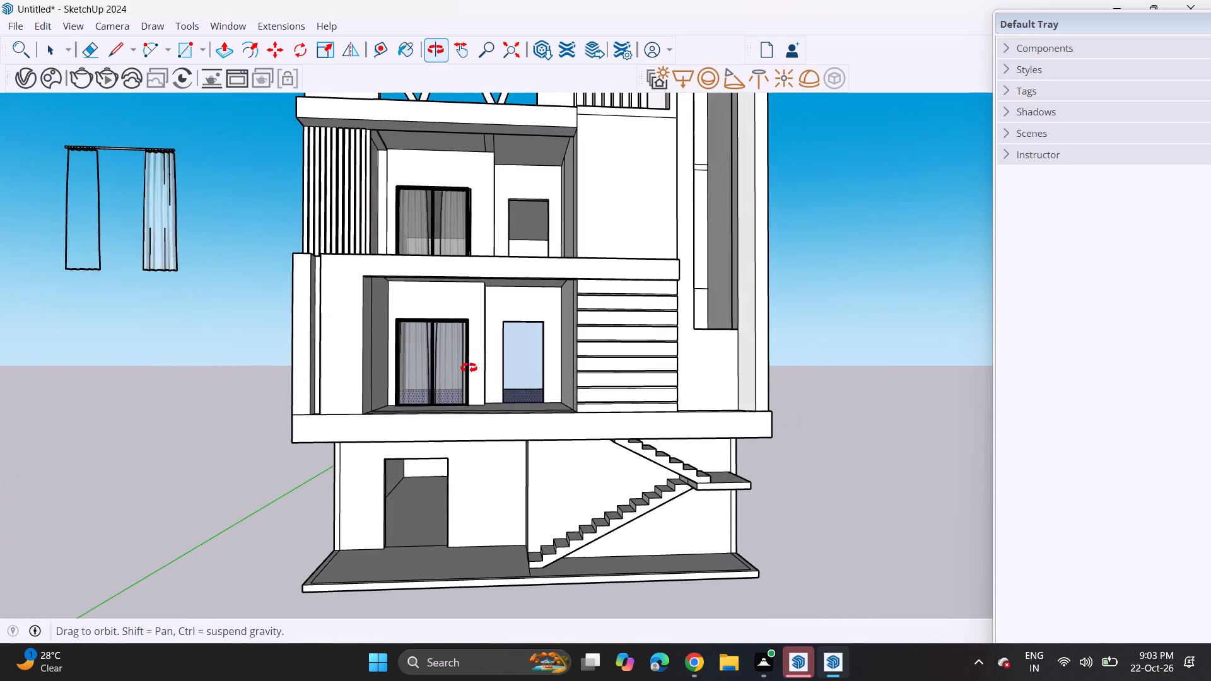
pyautogui.keyDown('shift'); pyautogui.moveTo(467, 370); pyautogui.dragTo(467, 386, button='middle'); pyautogui.keyUp('shift')
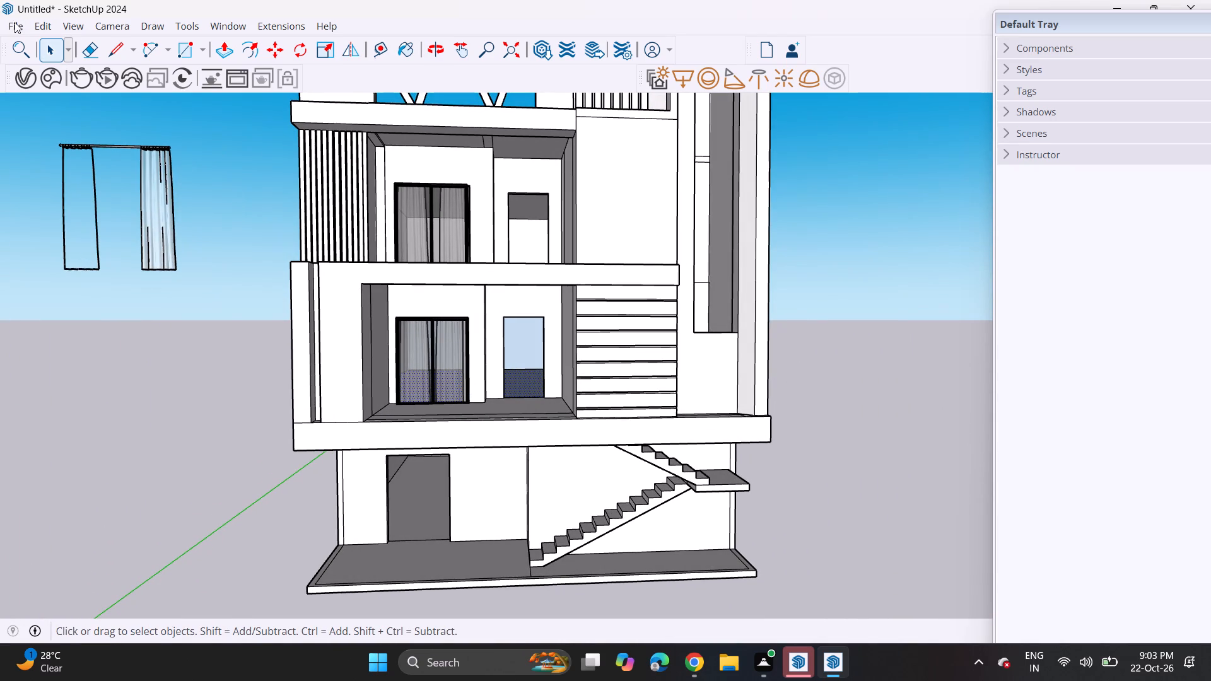
pyautogui.click(6, 34)
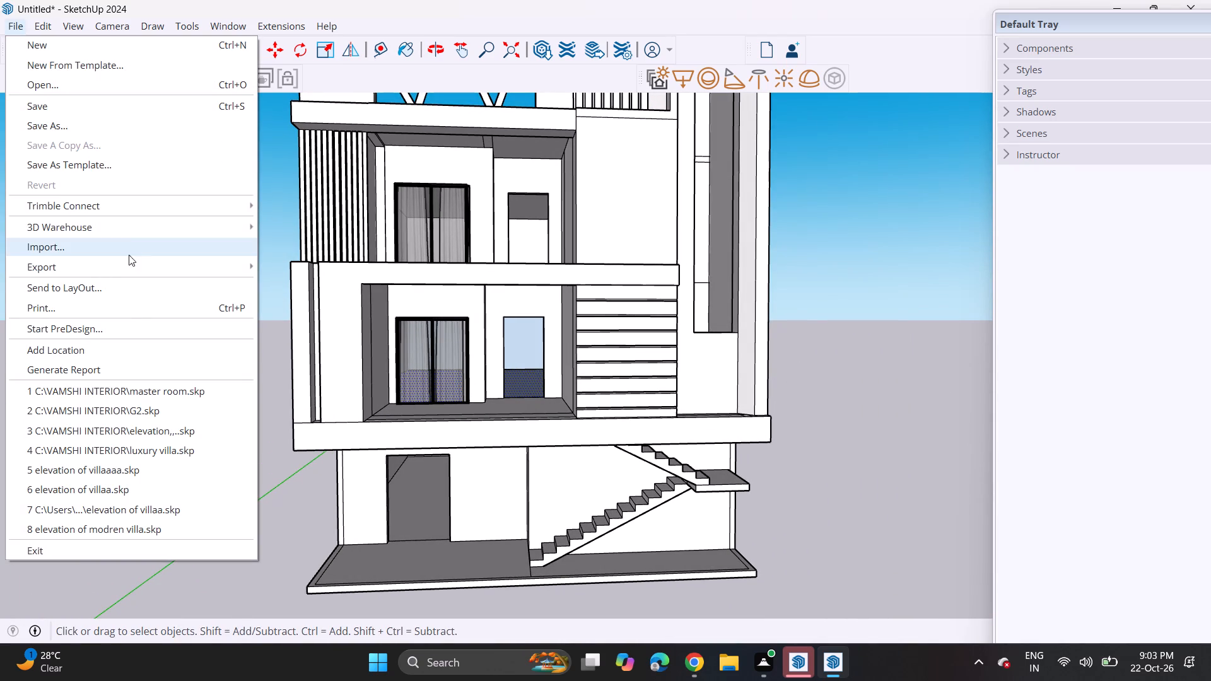
pyautogui.click(123, 240)
pyautogui.scroll(-3, 330, 270)
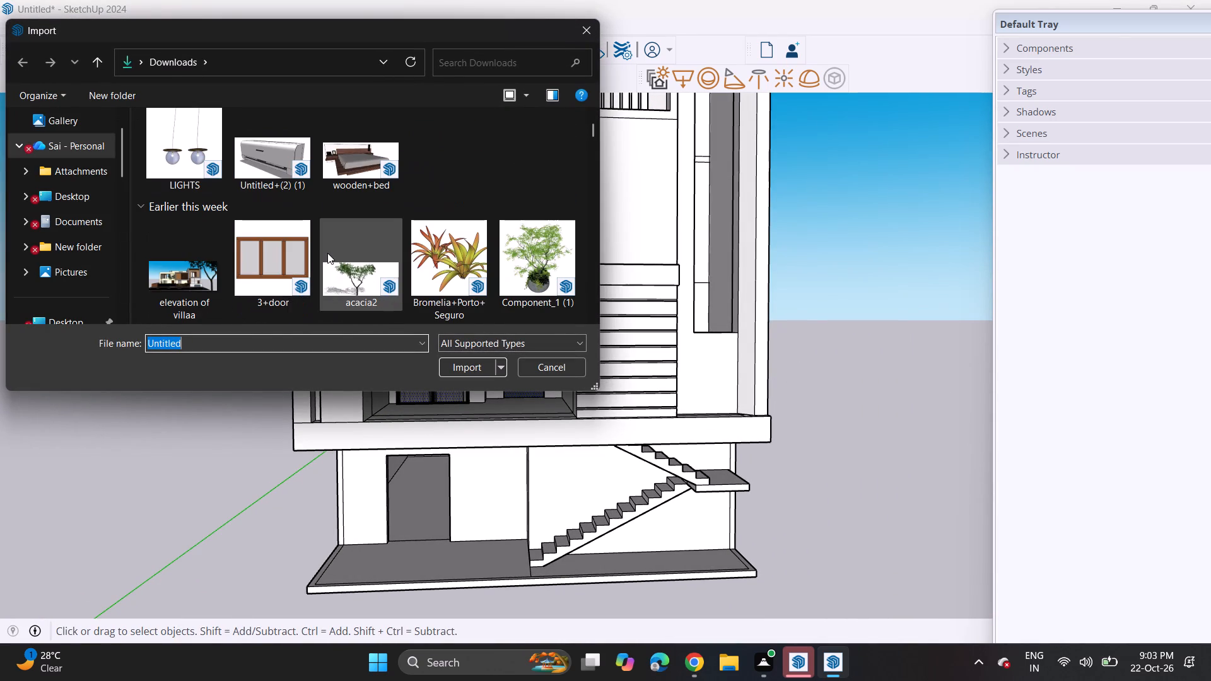
pyautogui.scroll(-3, 337, 305)
pyautogui.scroll(-4, 370, 252)
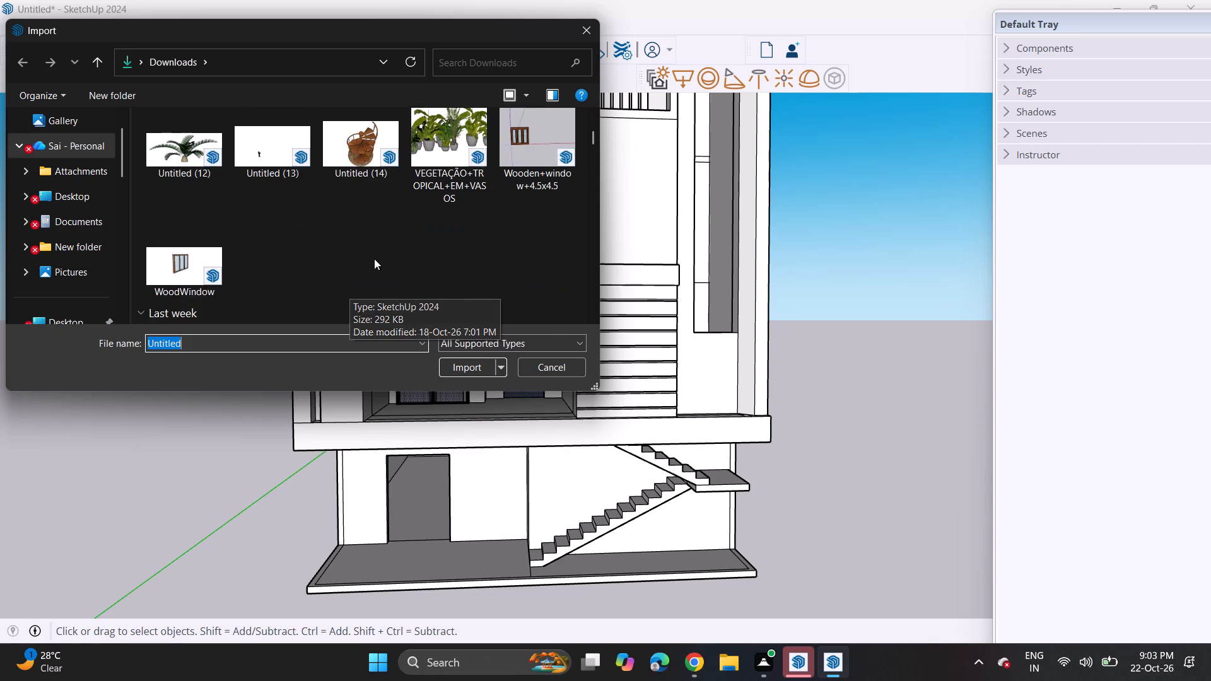
pyautogui.scroll(-9, 377, 260)
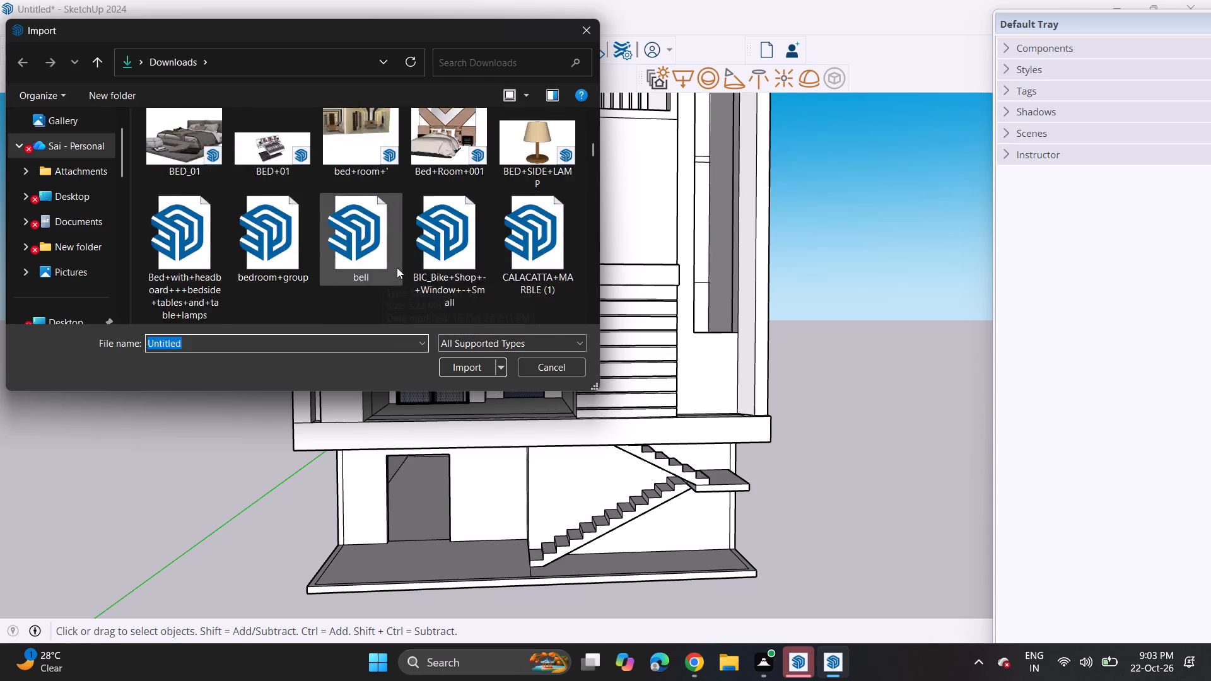
pyautogui.scroll(-3, 397, 267)
pyautogui.scroll(1, 397, 270)
pyautogui.scroll(-19, 397, 270)
pyautogui.scroll(-3, 396, 275)
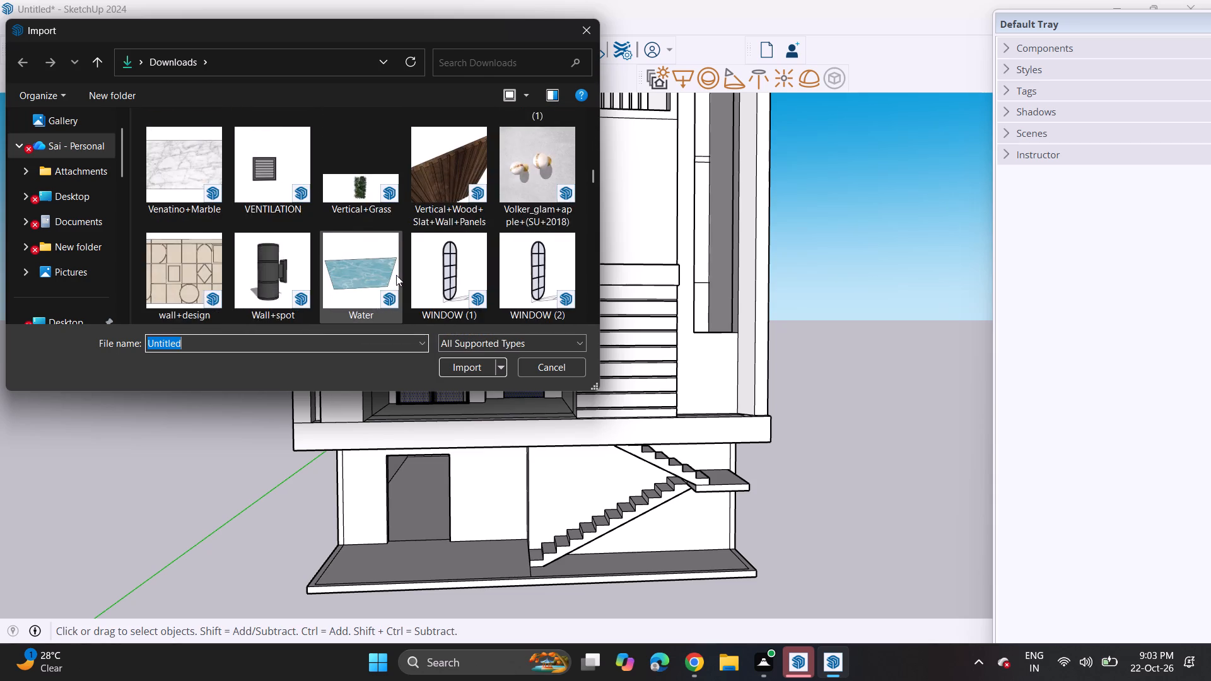
pyautogui.scroll(-15, 396, 275)
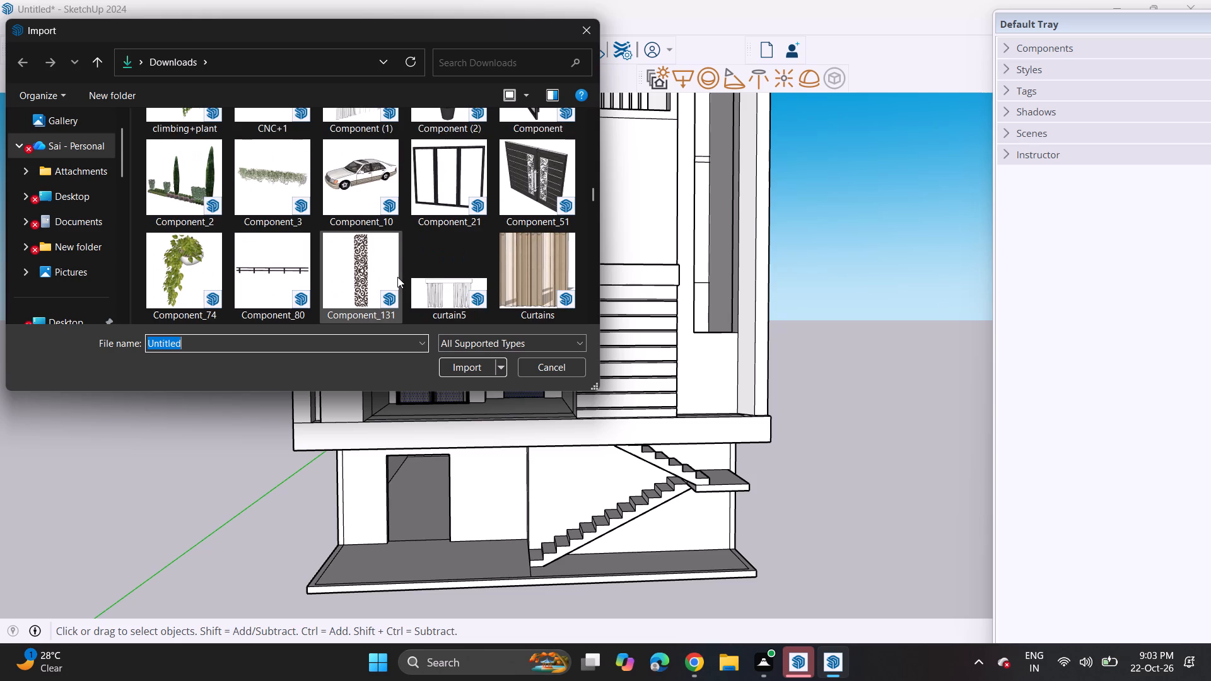
pyautogui.scroll(-2, 397, 272)
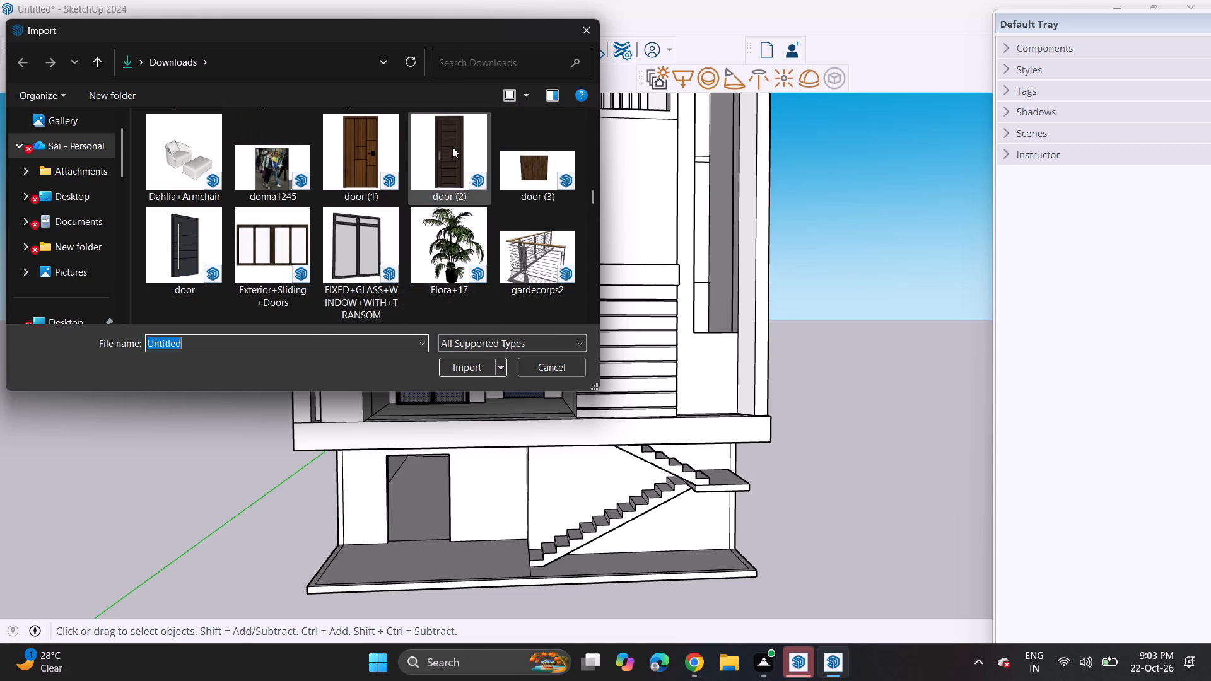
pyautogui.click(453, 160)
pyautogui.click(366, 152)
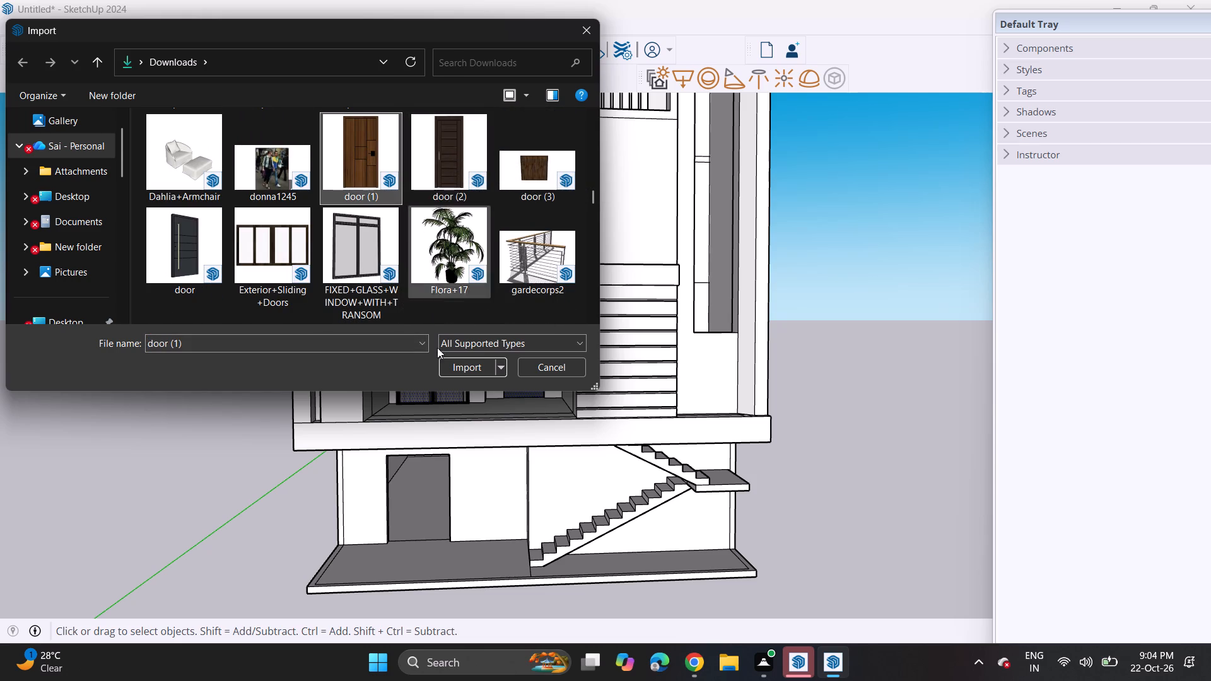
pyautogui.click(453, 368)
pyautogui.moveTo(517, 233); pyautogui.dragTo(520, 300, button='middle')
pyautogui.scroll(5, 494, 257)
pyautogui.click(448, 273)
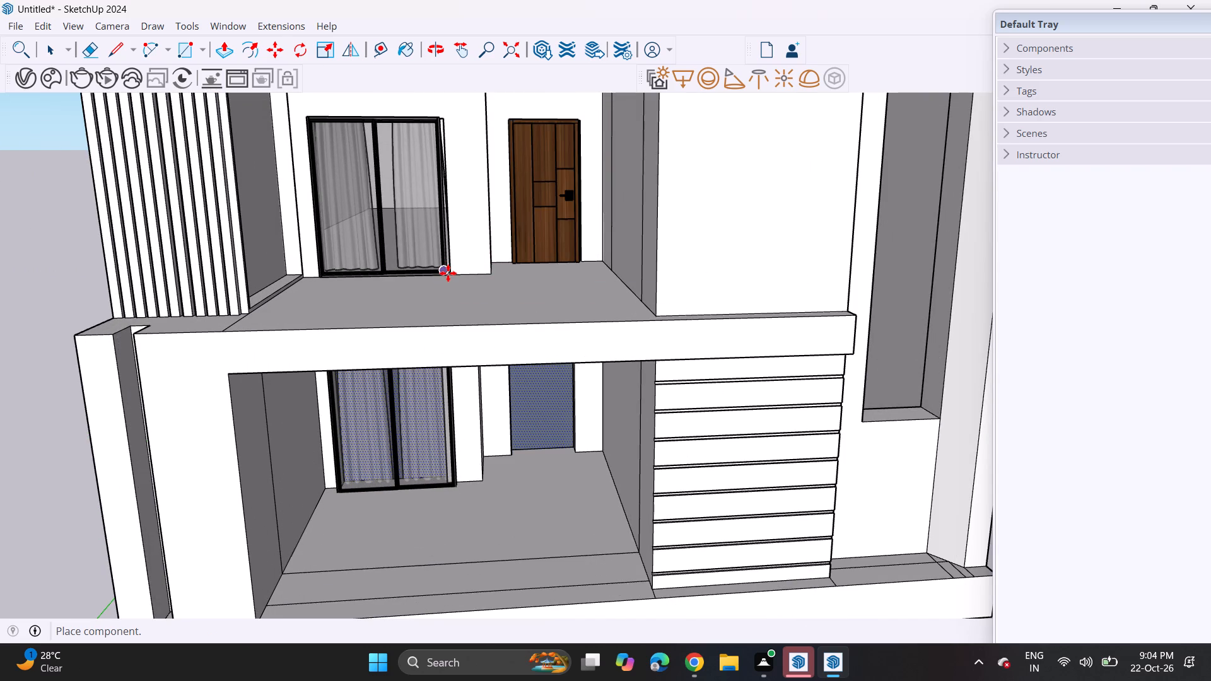
# Copy the wooden door by its lower corner down to the first-floor doorway.
pyautogui.click(506, 266)
pyautogui.moveTo(523, 351); pyautogui.dragTo(500, 227, button='middle')
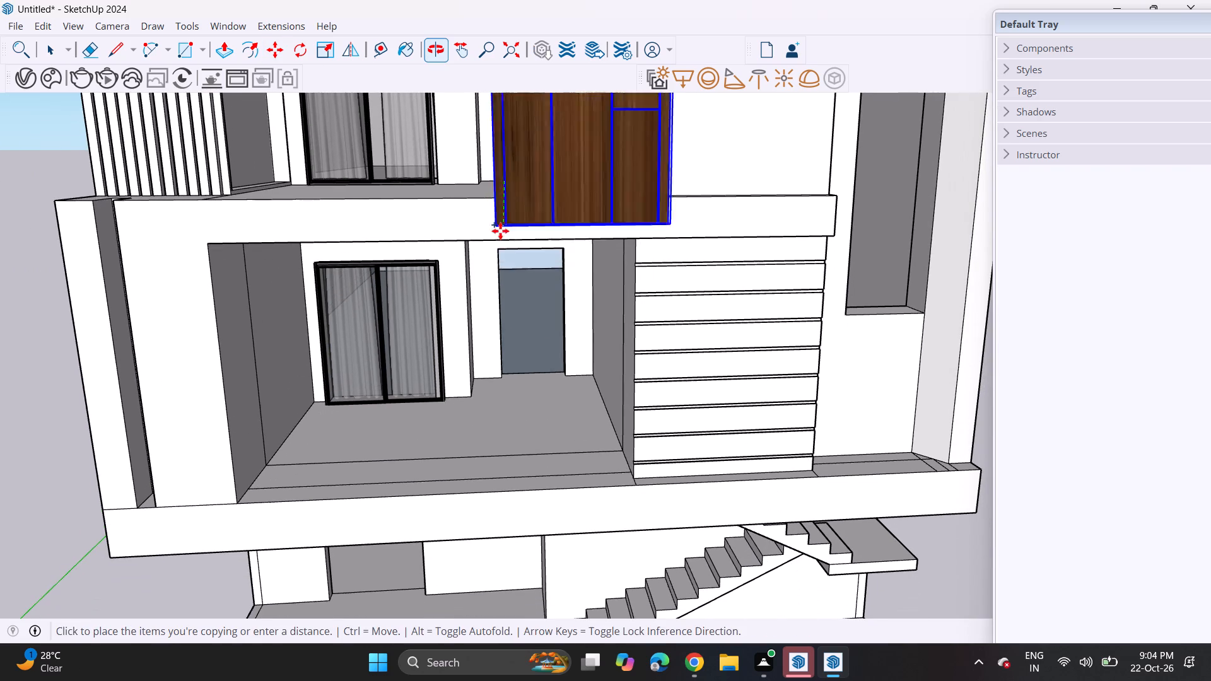
pyautogui.click(503, 374)
# Move the first-floor wooden door by its lower corner onto the lower corner of the doorway.
pyautogui.moveTo(588, 303); pyautogui.dragTo(535, 289, button='middle')
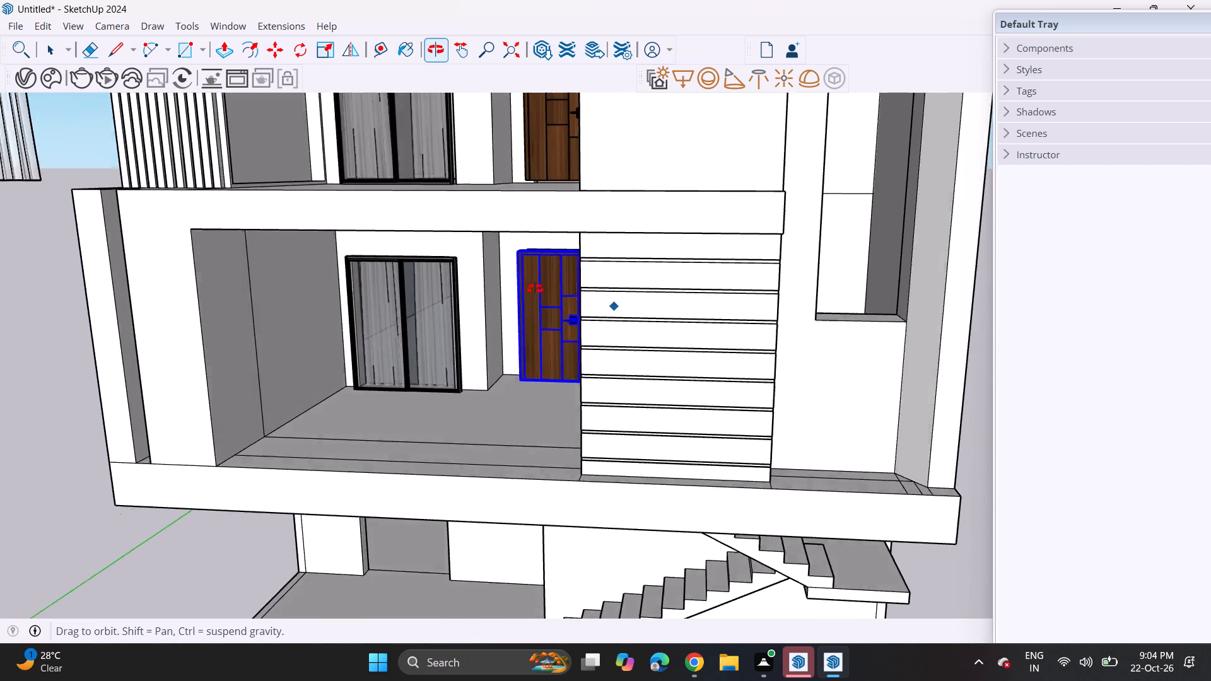
pyautogui.moveTo(535, 289); pyautogui.dragTo(583, 318, button='middle')
pyautogui.scroll(5, 507, 349)
pyautogui.click(494, 405)
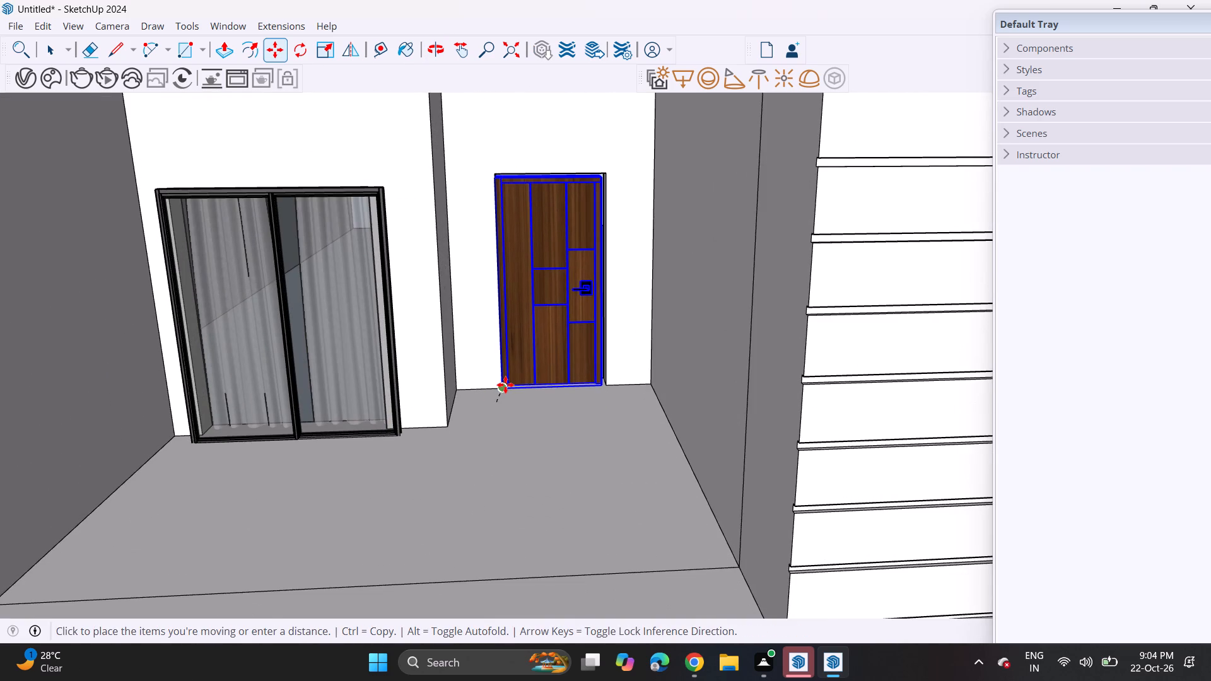
pyautogui.click(505, 385)
# Scale the first-floor wooden door in width so its handle-side edge meets the jamb of the doorway.
pyautogui.click(318, 54)
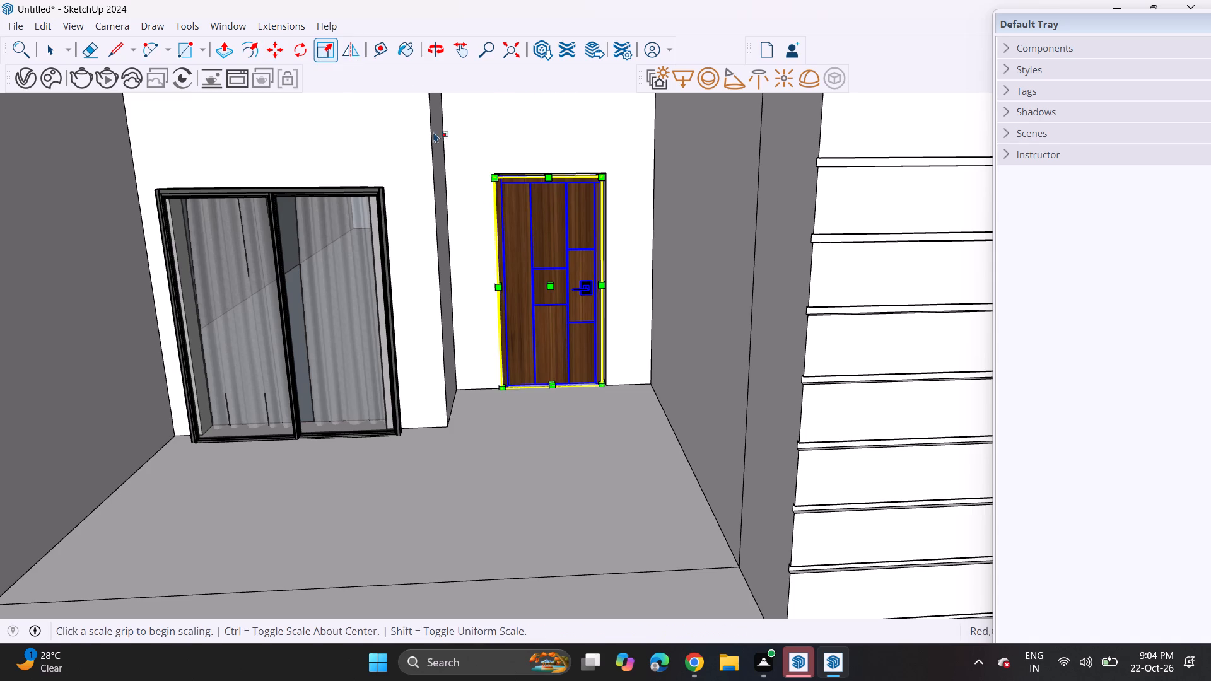
pyautogui.scroll(11, 621, 289)
pyautogui.moveTo(604, 271); pyautogui.dragTo(544, 339, button='middle')
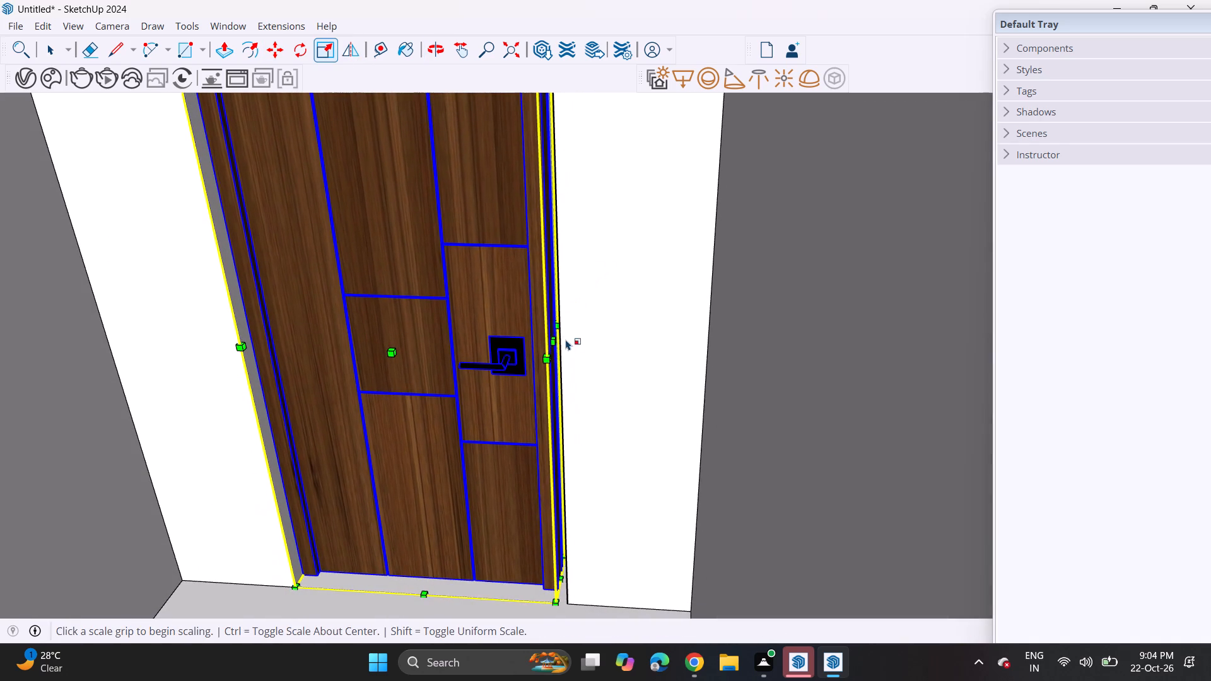
pyautogui.click(557, 342)
pyautogui.click(564, 344)
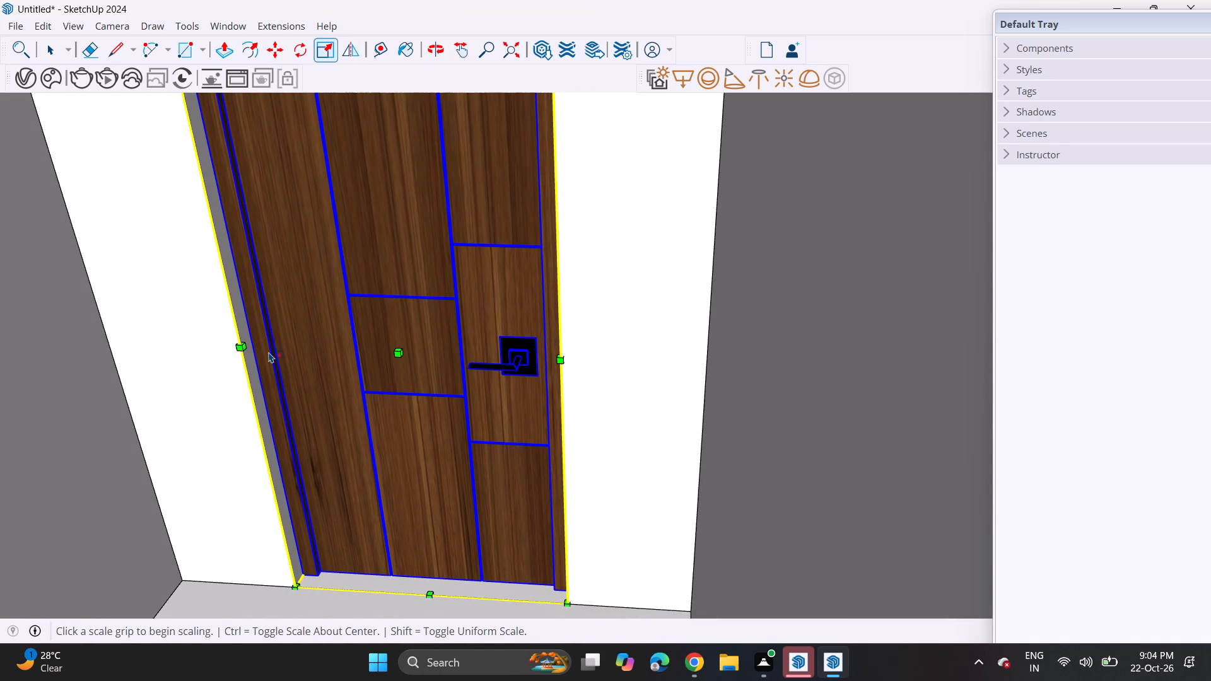
pyautogui.click(259, 328)
pyautogui.click(249, 328)
# Move the second-floor wooden door by its upper corner into the doorway, onto the upper corner opposite the handle side.
pyautogui.scroll(-6, 298, 290)
pyautogui.keyDown('shift'); pyautogui.moveTo(322, 306); pyautogui.dragTo(794, 305, button='middle'); pyautogui.keyUp('shift')
pyautogui.scroll(-18, 483, 348)
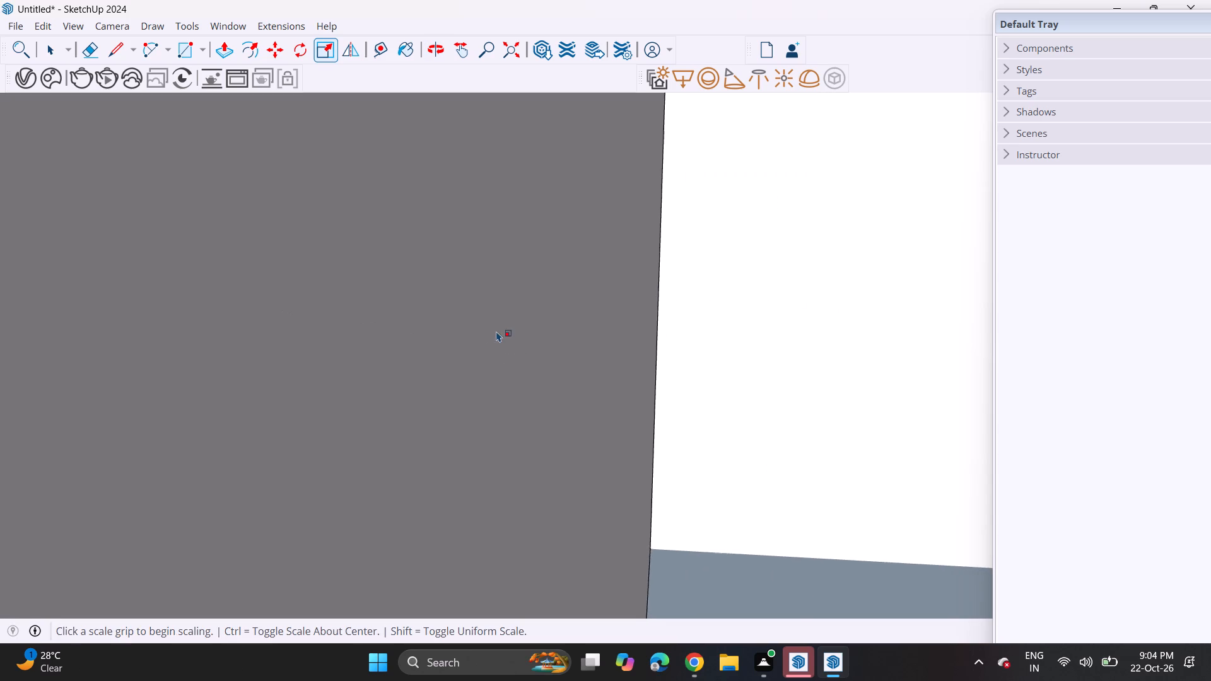
pyautogui.scroll(-20, 496, 331)
pyautogui.scroll(-16, 496, 331)
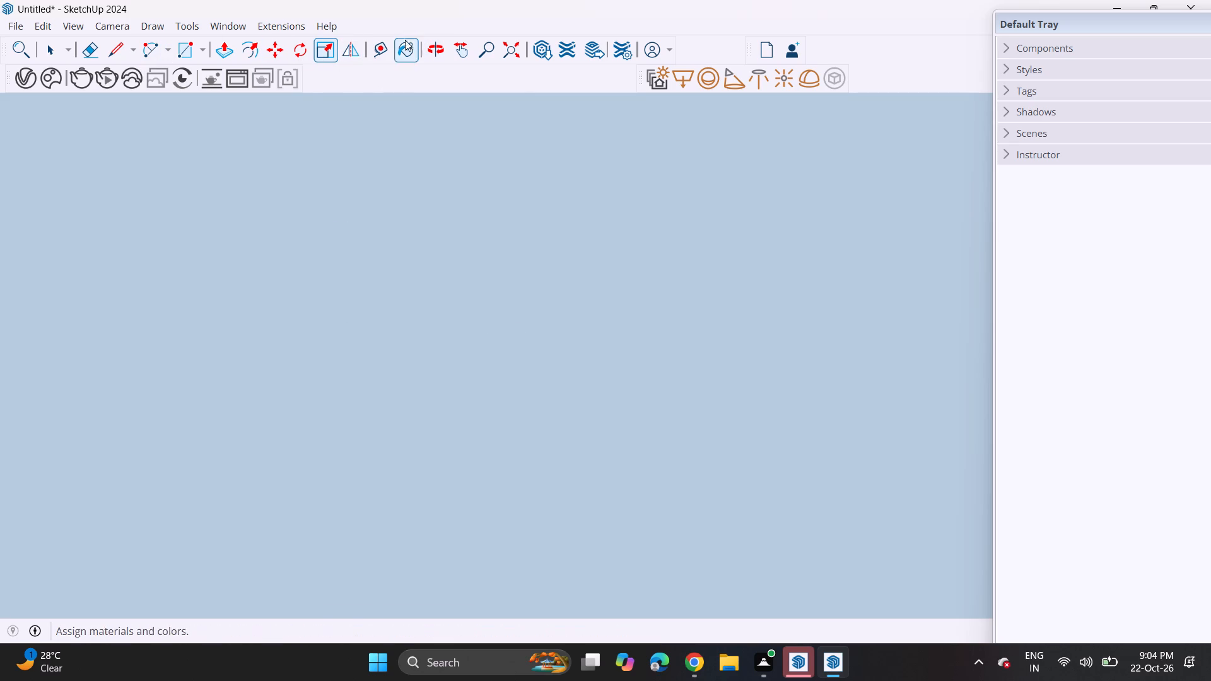
pyautogui.click(517, 54)
pyautogui.moveTo(655, 317); pyautogui.dragTo(649, 280, button='middle')
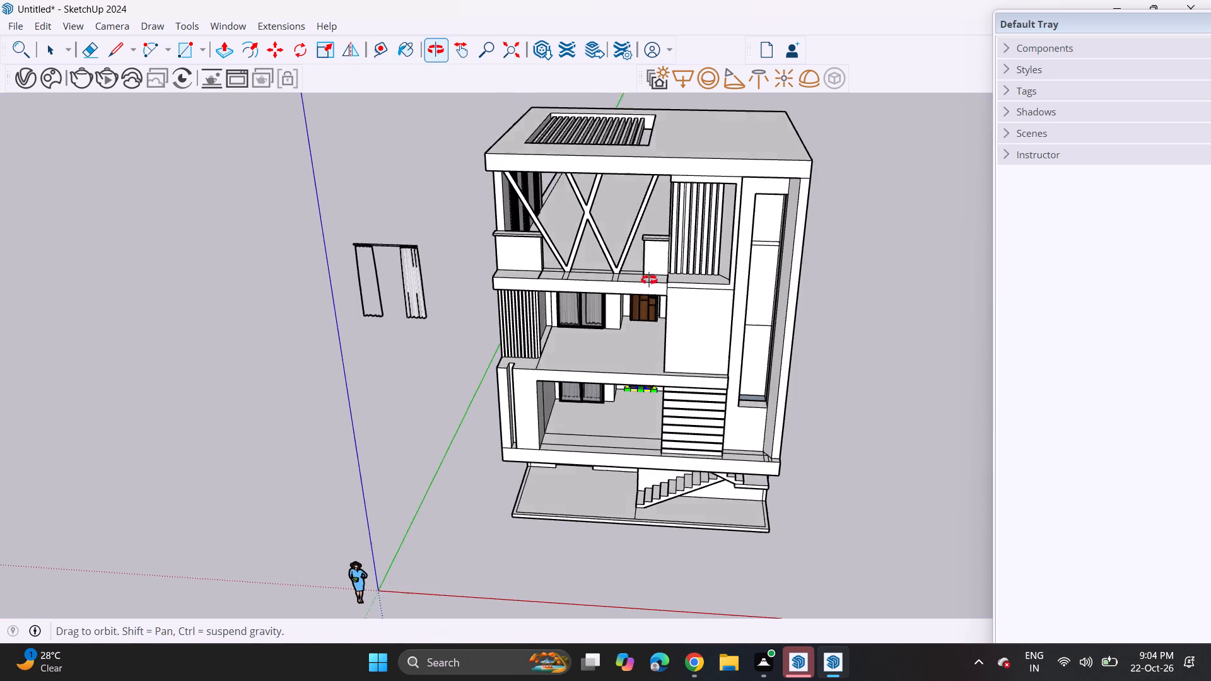
pyautogui.moveTo(649, 280); pyautogui.dragTo(680, 187, button='middle')
pyautogui.scroll(15, 648, 352)
pyautogui.scroll(5, 622, 233)
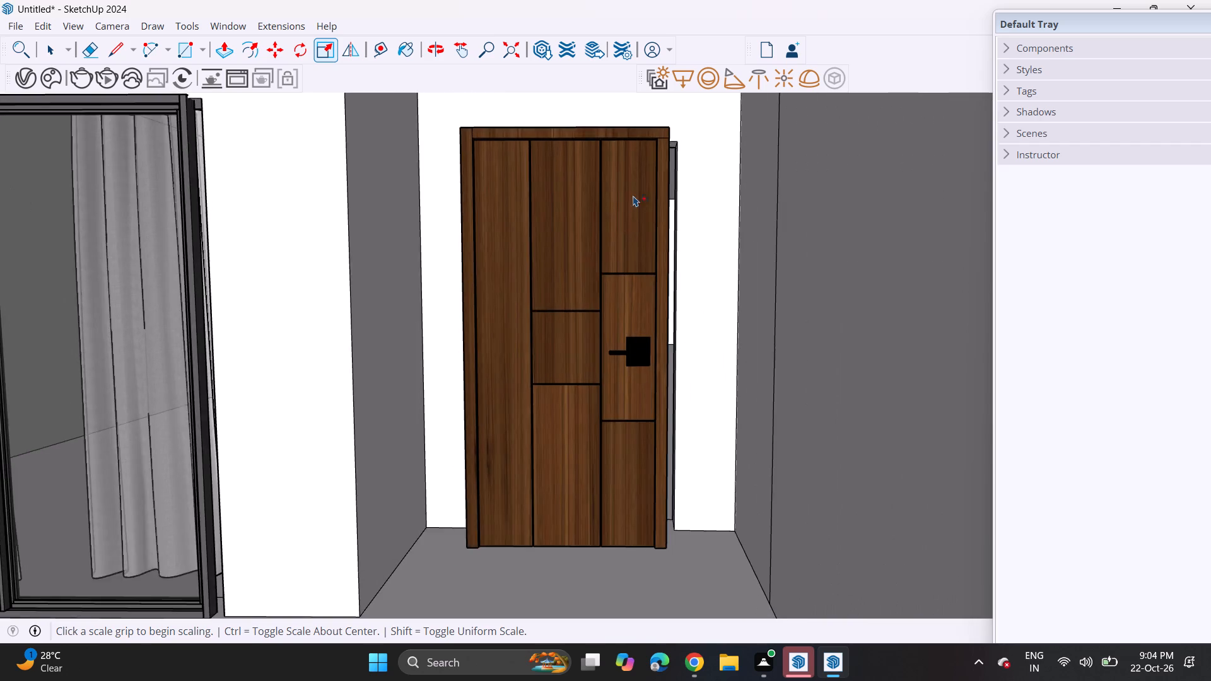
pyautogui.scroll(1, 633, 194)
pyautogui.moveTo(628, 194); pyautogui.dragTo(599, 296, button='middle')
pyautogui.click(484, 216)
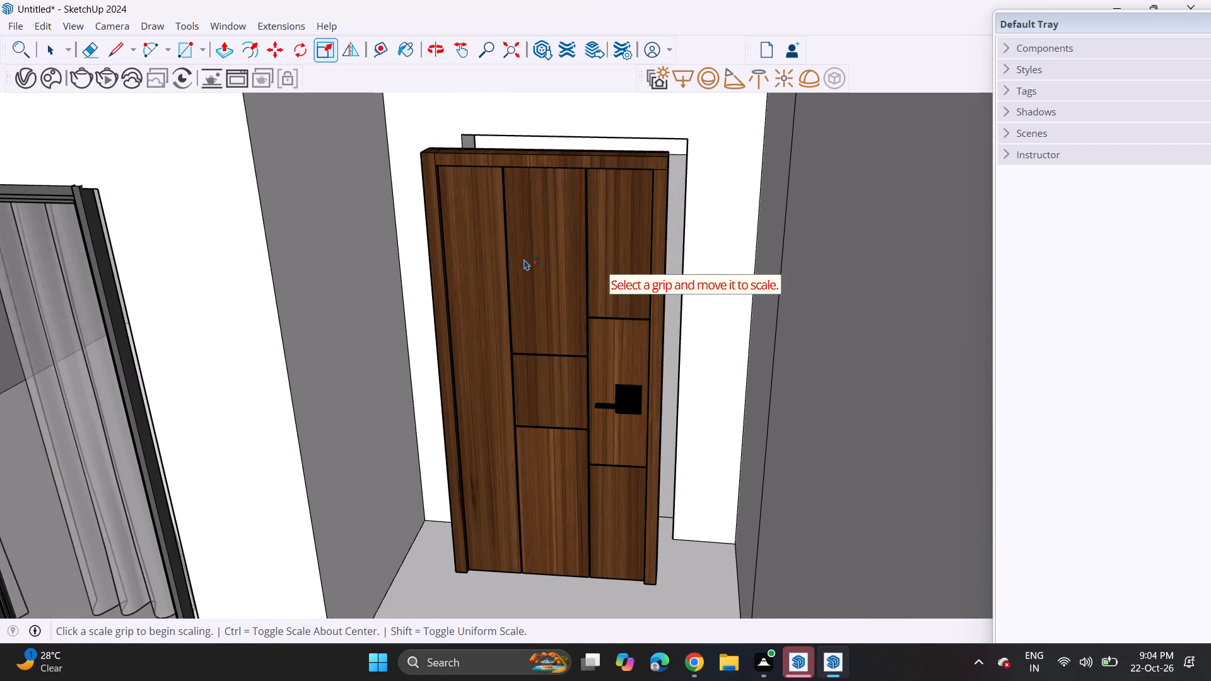
pyautogui.press('space')
pyautogui.click(527, 261)
pyautogui.click(281, 45)
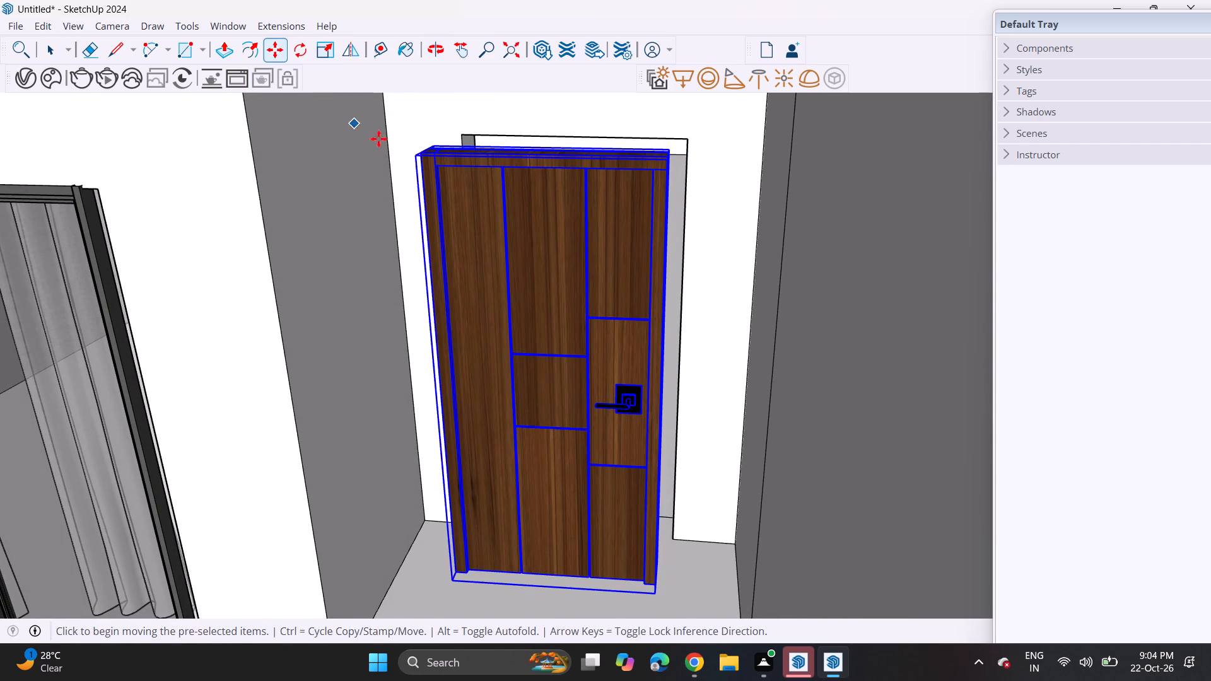
pyautogui.click(416, 161)
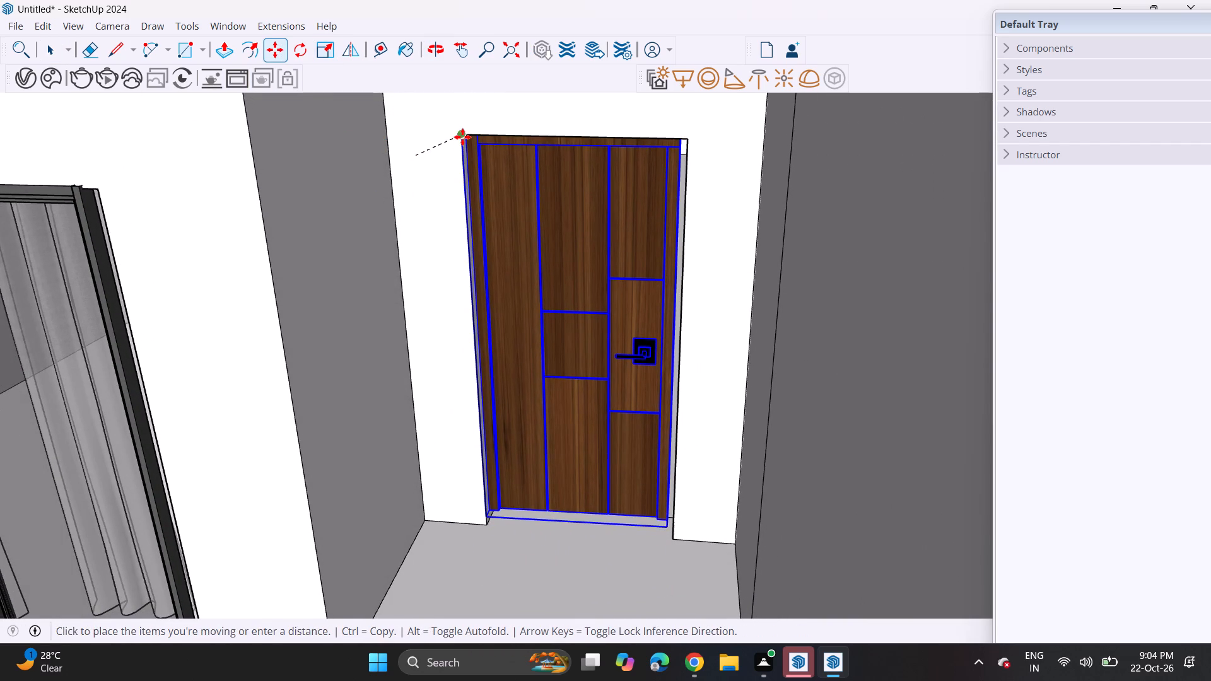
pyautogui.click(462, 137)
# Scale the second-floor wooden door in width so its handle-side edge meets the jamb of the doorway.
pyautogui.moveTo(566, 278); pyautogui.dragTo(536, 233, button='middle')
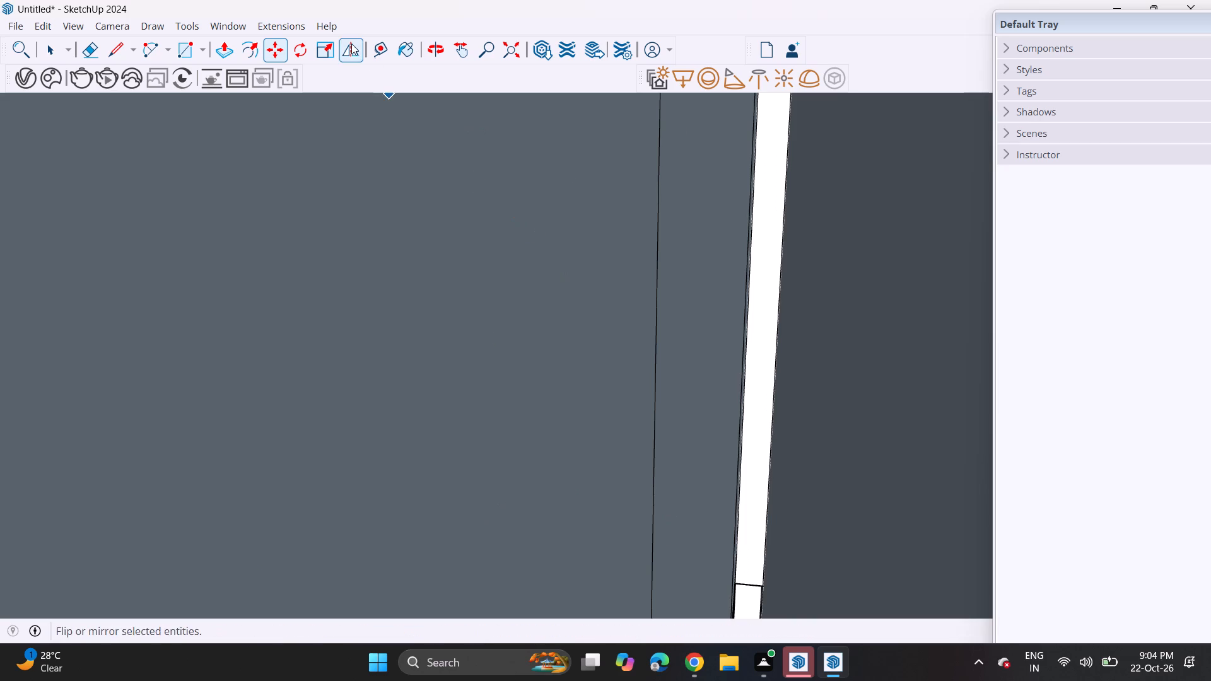
pyautogui.scroll(-5, 493, 189)
pyautogui.keyDown('shift'); pyautogui.moveTo(476, 305); pyautogui.dragTo(1062, 165, button='middle'); pyautogui.keyUp('shift')
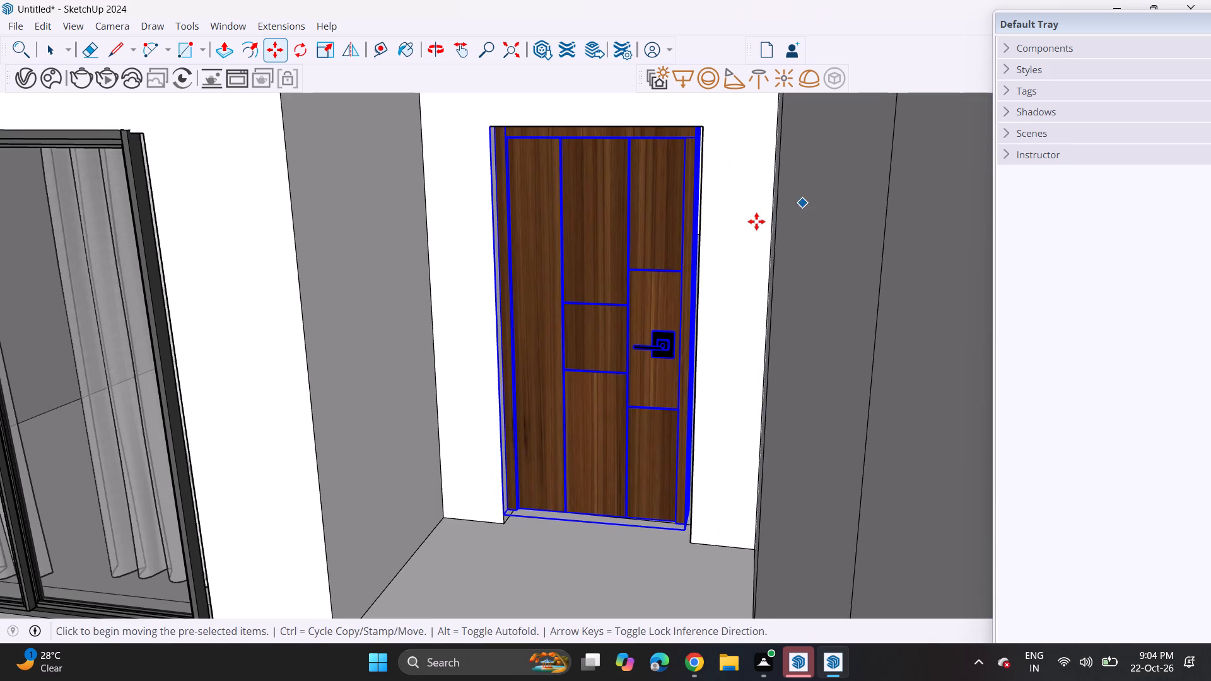
pyautogui.keyDown('shift'); pyautogui.moveTo(576, 328); pyautogui.dragTo(620, 324, button='middle'); pyautogui.keyUp('shift')
pyautogui.click(326, 52)
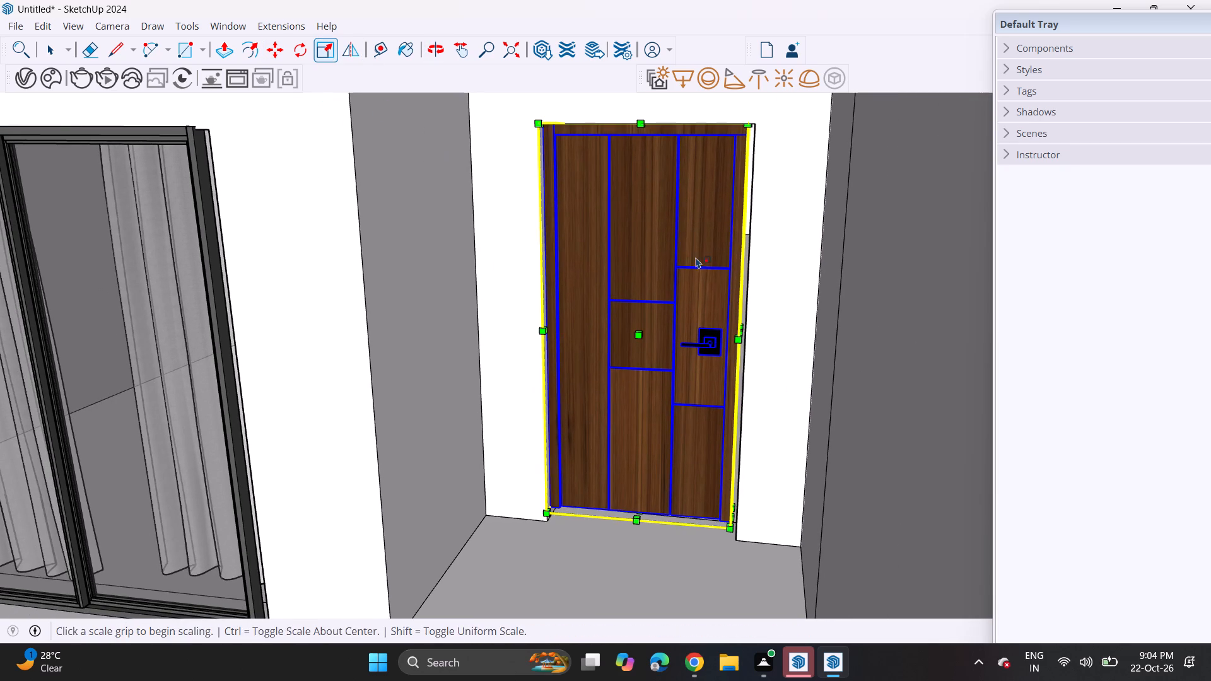
pyautogui.moveTo(775, 282); pyautogui.dragTo(766, 298, button='middle')
pyautogui.scroll(5, 758, 331)
pyautogui.click(734, 334)
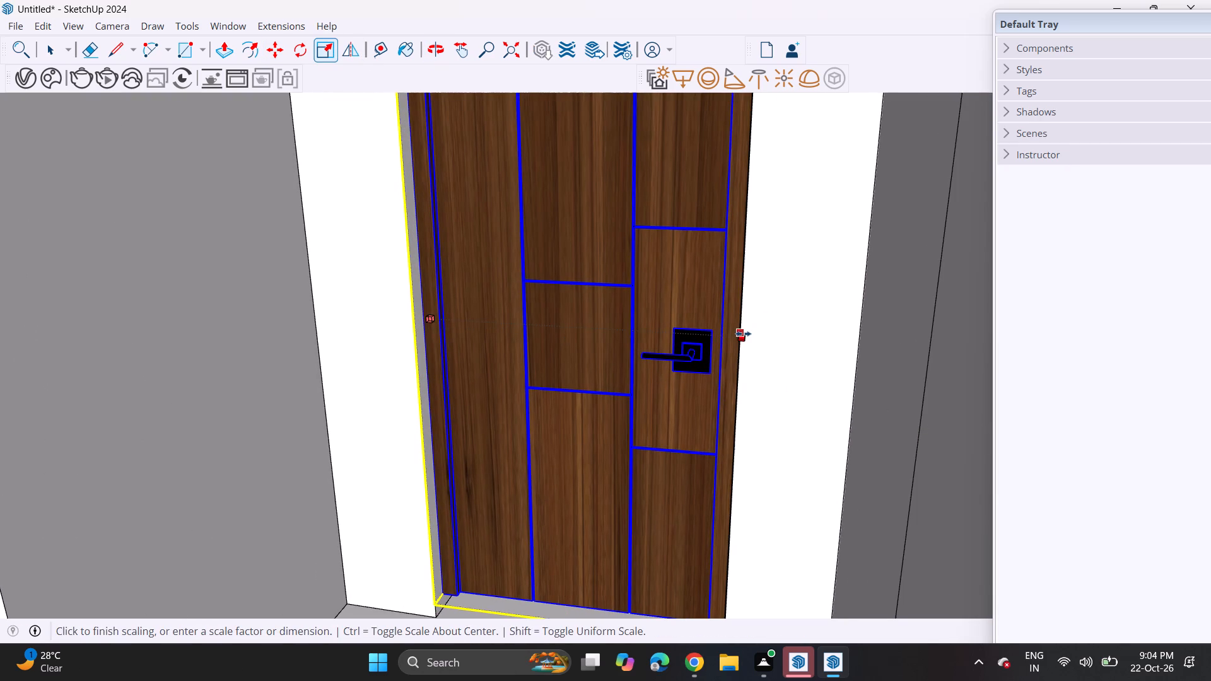
pyautogui.click(743, 334)
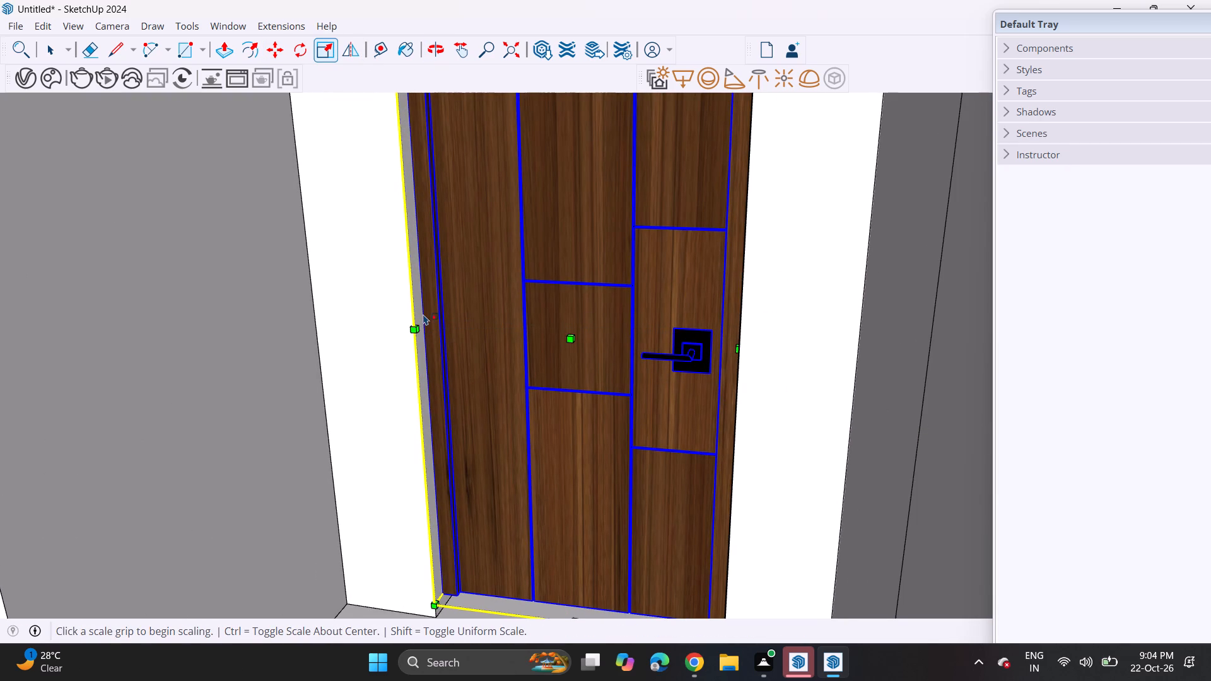
# Scale the second-floor wooden door in height so its bottom edge reaches the floor.
pyautogui.keyDown('shift'); pyautogui.moveTo(480, 467); pyautogui.dragTo(494, 216, button='middle'); pyautogui.keyUp('shift')
pyautogui.keyDown('shift'); pyautogui.scroll(1, 486, 411); pyautogui.keyUp('shift')
pyautogui.moveTo(588, 380); pyautogui.dragTo(633, 354, button='middle')
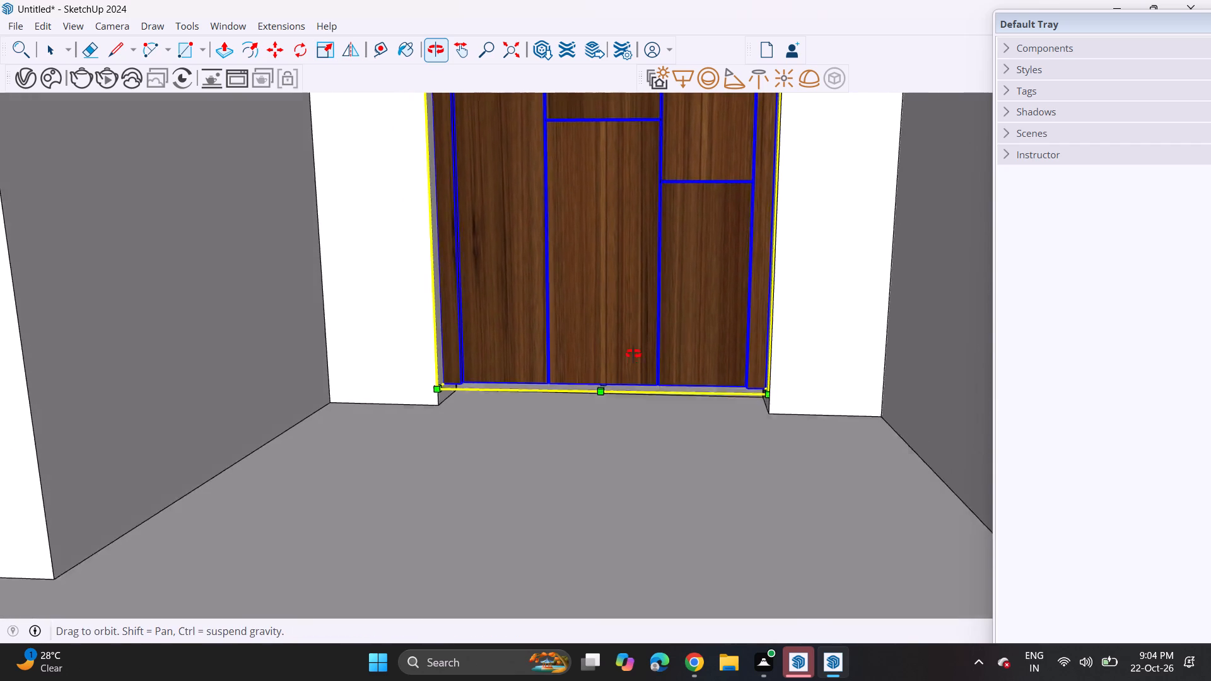
pyautogui.moveTo(633, 354); pyautogui.dragTo(630, 382, button='middle')
pyautogui.click(609, 380)
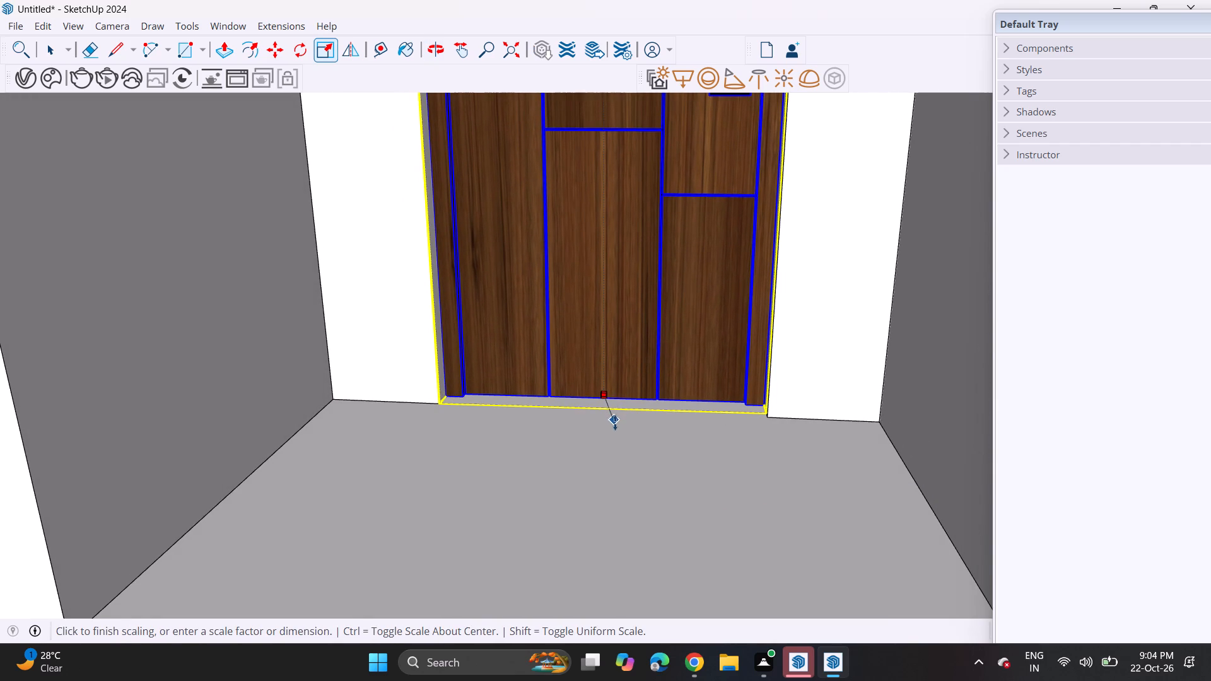
pyautogui.click(615, 422)
pyautogui.scroll(-5, 537, 286)
pyautogui.keyDown('shift'); pyautogui.moveTo(511, 242); pyautogui.dragTo(555, 428, button='middle'); pyautogui.keyUp('shift')
pyautogui.moveTo(507, 265); pyautogui.dragTo(533, 303, button='middle')
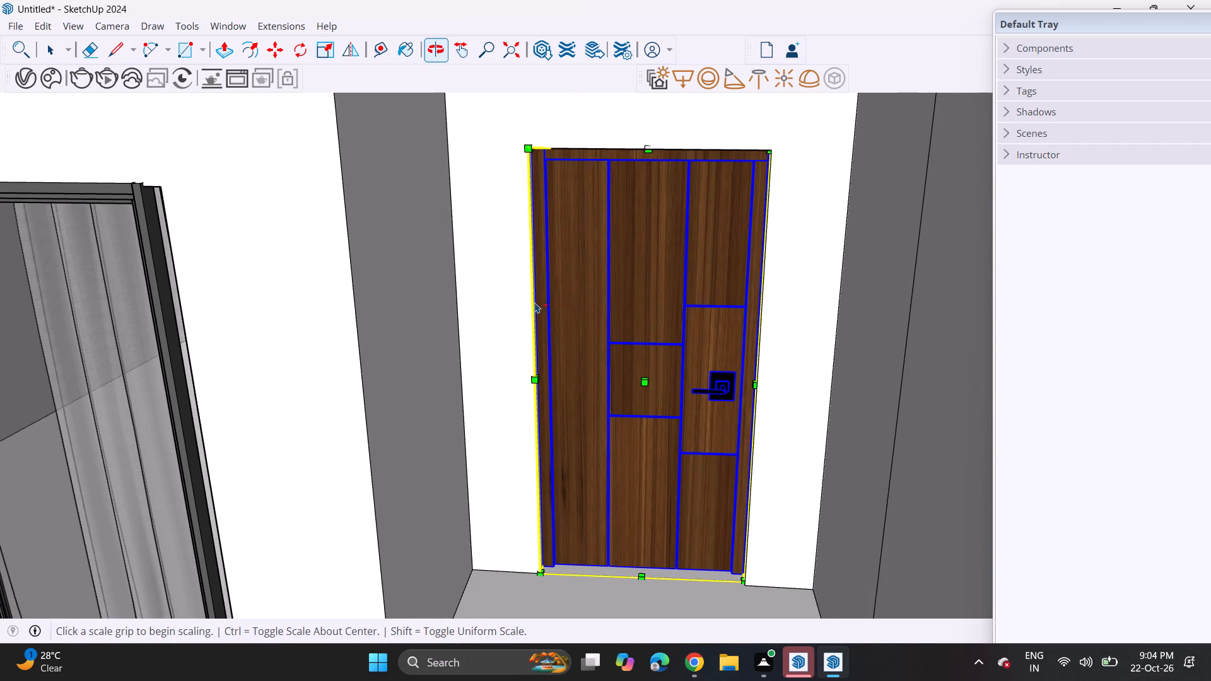
pyautogui.press('space')
pyautogui.click(499, 285)
# Scale the first-floor wooden door in height so its top edge meets the head of the doorway.
pyautogui.scroll(-4, 530, 324)
pyautogui.moveTo(537, 403); pyautogui.dragTo(566, 296, button='middle')
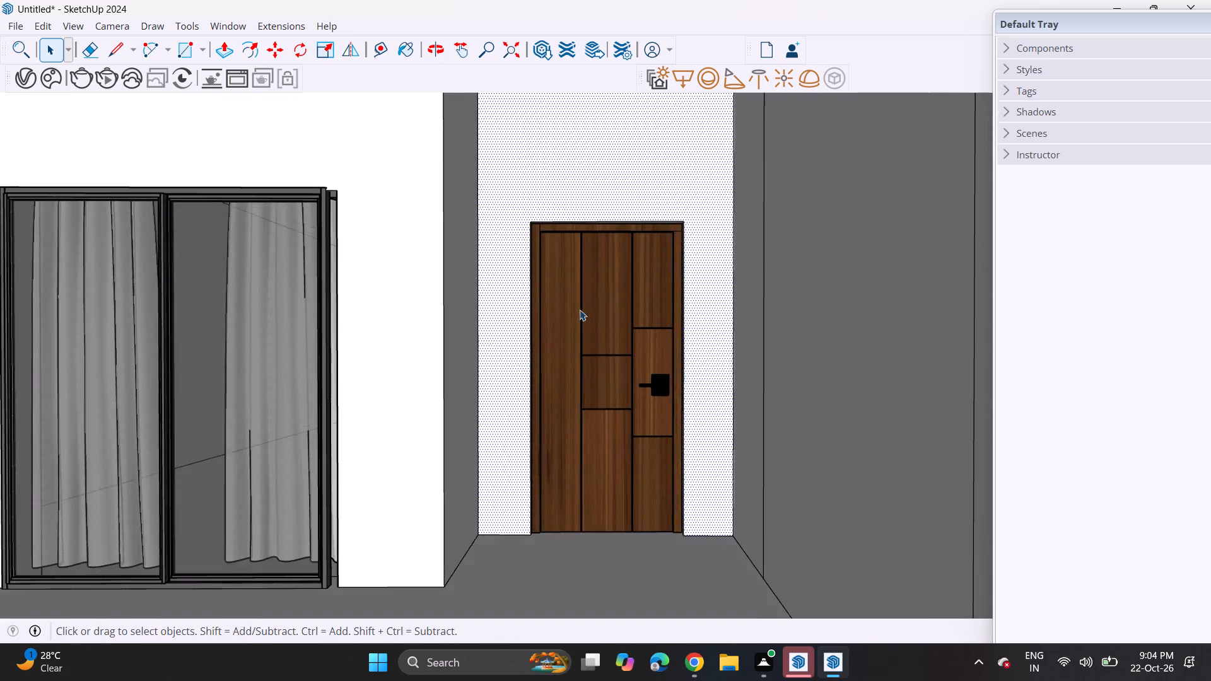
pyautogui.scroll(-4, 580, 305)
pyautogui.keyDown('shift'); pyautogui.moveTo(596, 385); pyautogui.dragTo(604, 172, button='middle'); pyautogui.keyUp('shift')
pyautogui.keyDown('shift'); pyautogui.scroll(1, 621, 351); pyautogui.keyUp('shift')
pyautogui.click(592, 413)
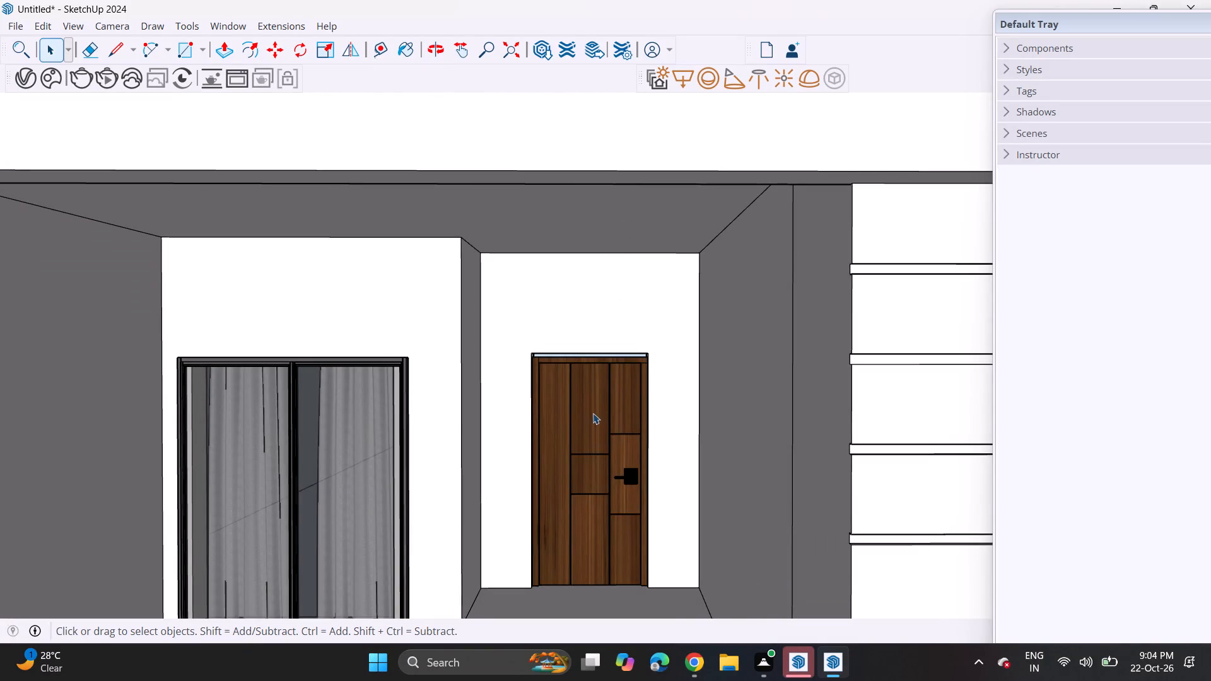
pyautogui.scroll(9, 598, 402)
pyautogui.click(319, 42)
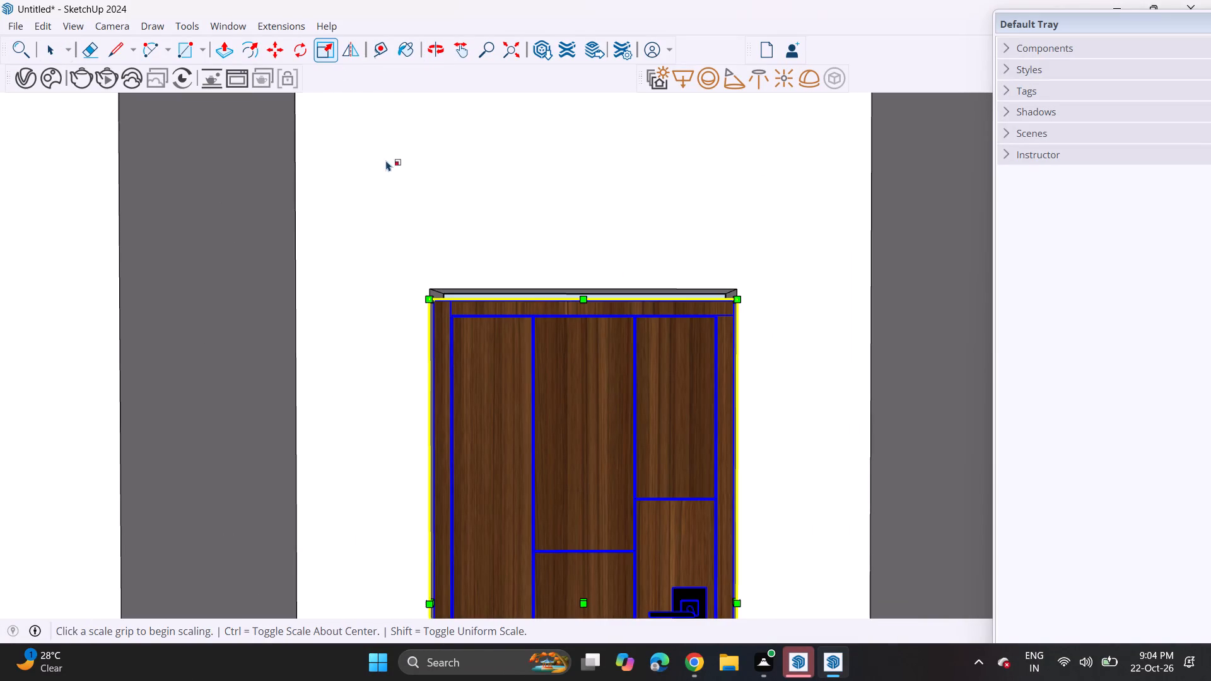
pyautogui.click(590, 305)
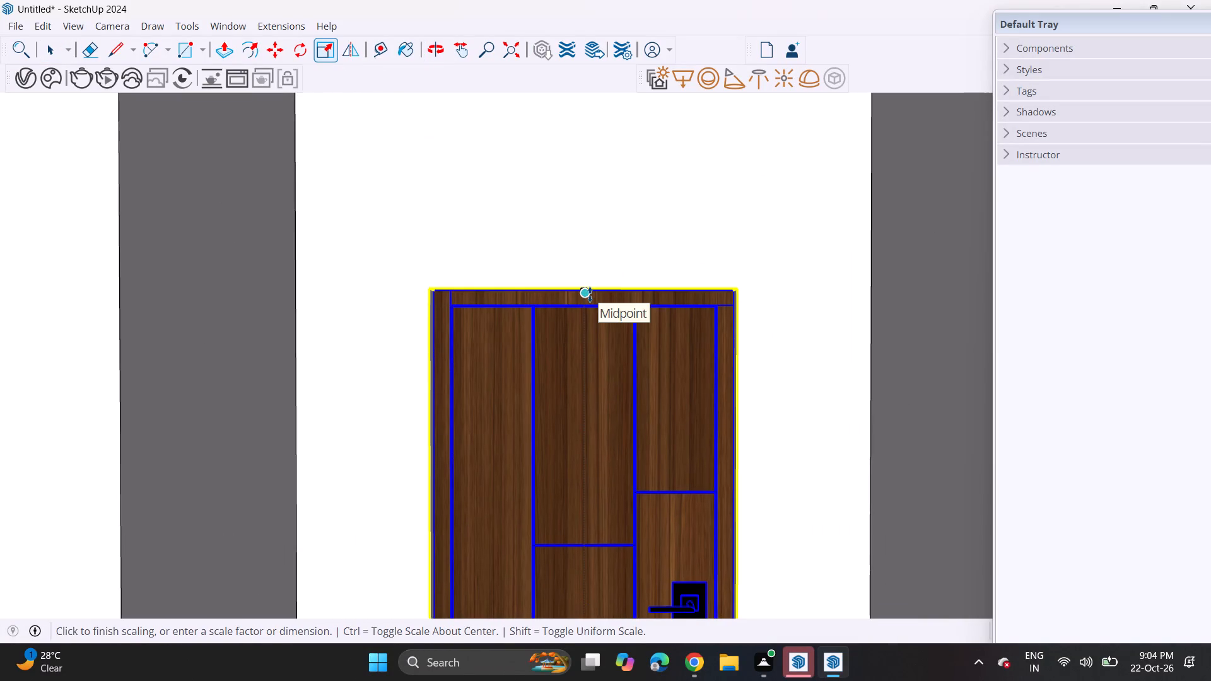
pyautogui.click(590, 294)
pyautogui.scroll(-11, 609, 329)
pyautogui.press('space')
pyautogui.click(705, 377)
# Copy the first-floor wooden door down to the ground-floor doorway, aligning its handle-side upper corner with the doorway's upper corner.
pyautogui.scroll(-8, 679, 390)
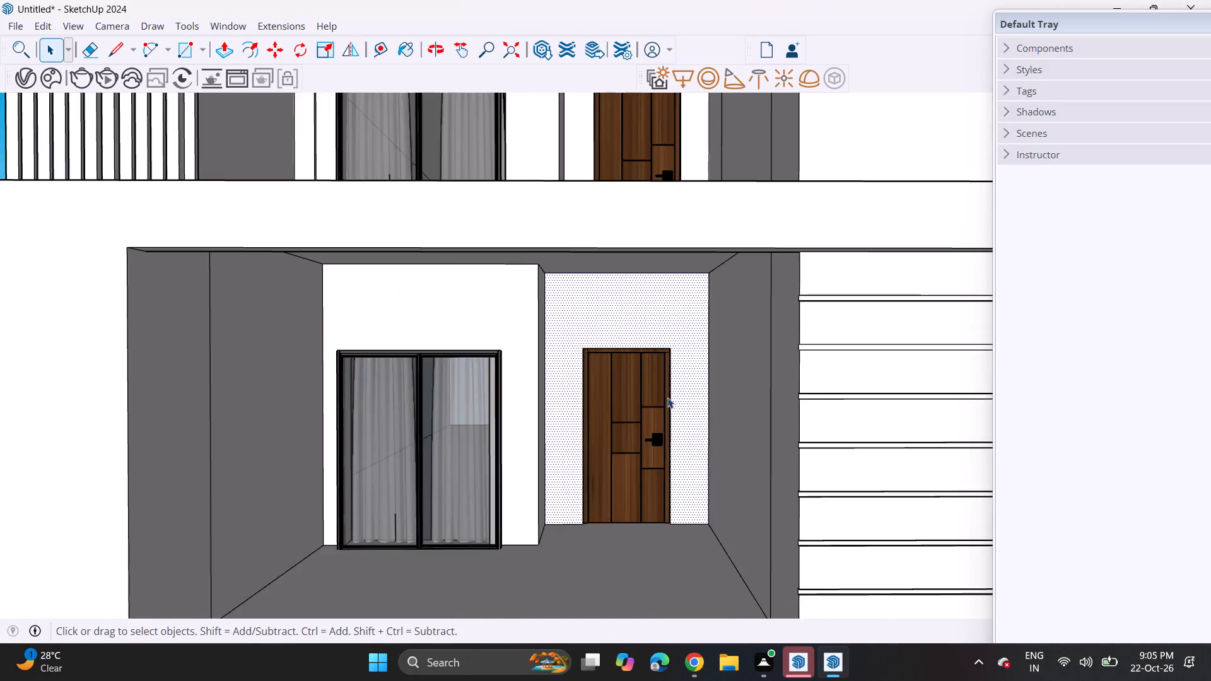
pyautogui.scroll(-9, 667, 397)
pyautogui.keyDown('shift'); pyautogui.moveTo(614, 437); pyautogui.dragTo(561, 327, button='middle'); pyautogui.keyUp('shift')
pyautogui.scroll(1, 559, 370)
pyautogui.moveTo(560, 370); pyautogui.dragTo(592, 378, button='middle')
pyautogui.scroll(-1, 592, 377)
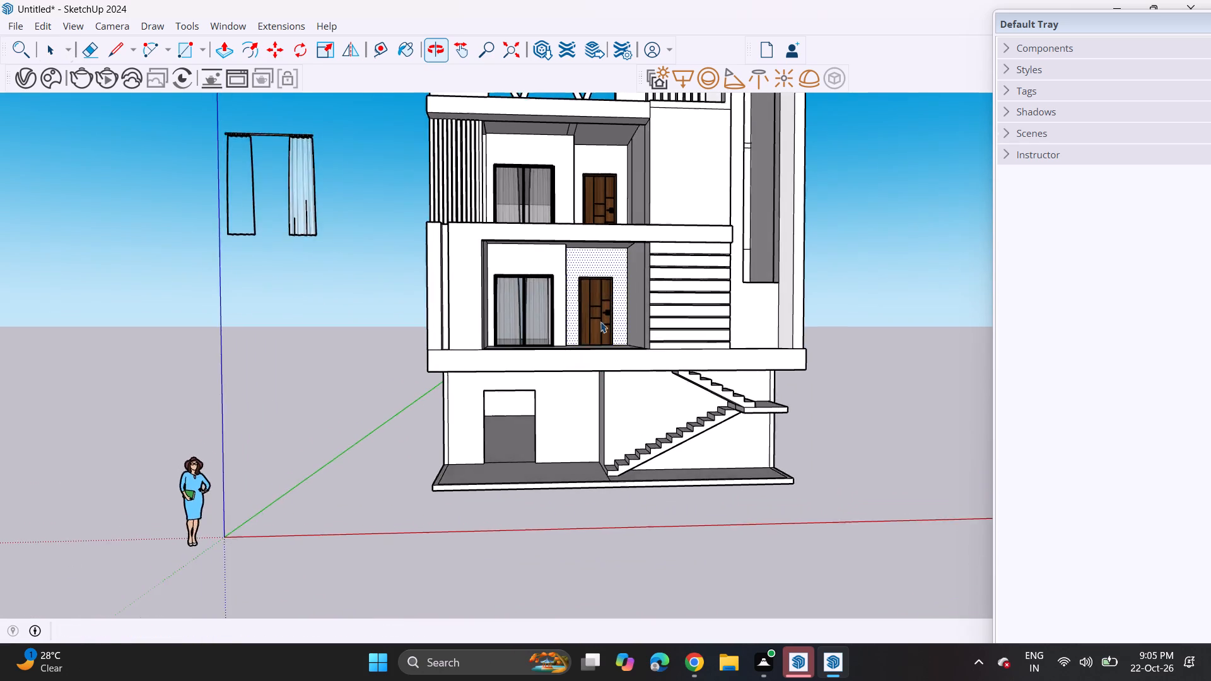
pyautogui.click(602, 300)
pyautogui.scroll(4, 602, 300)
pyautogui.press('m')
pyautogui.click(613, 284)
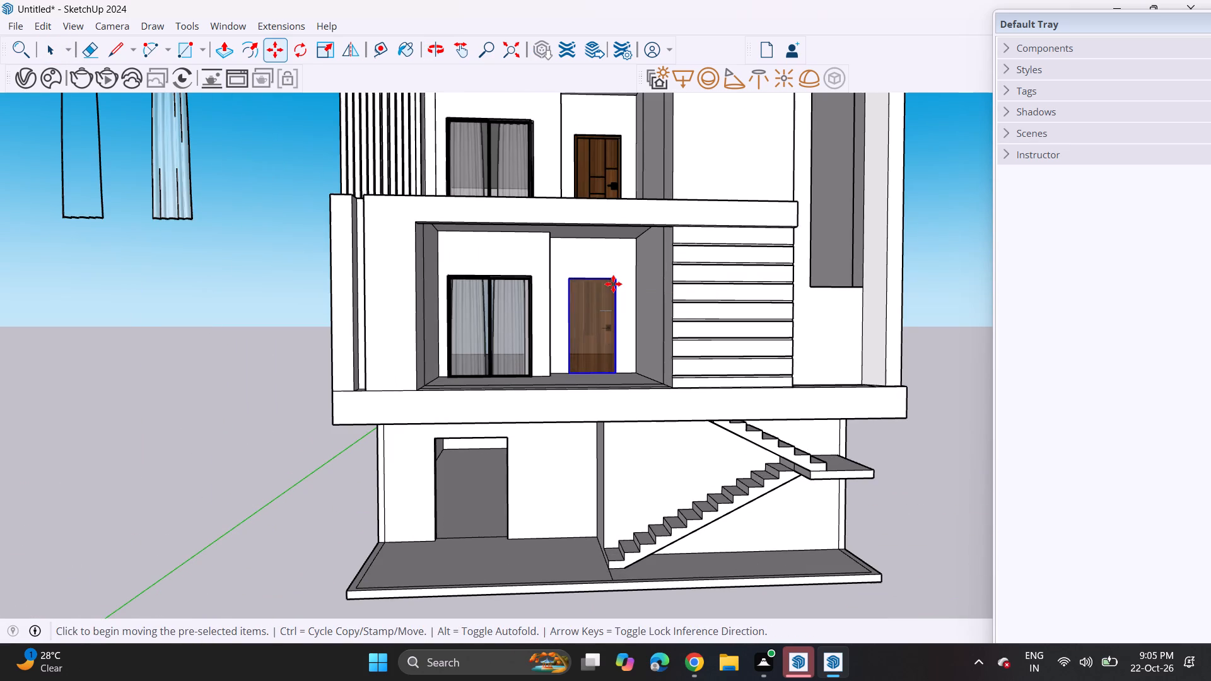
pyautogui.scroll(3, 503, 441)
pyautogui.moveTo(520, 416); pyautogui.dragTo(538, 396, button='middle')
pyautogui.scroll(1, 516, 458)
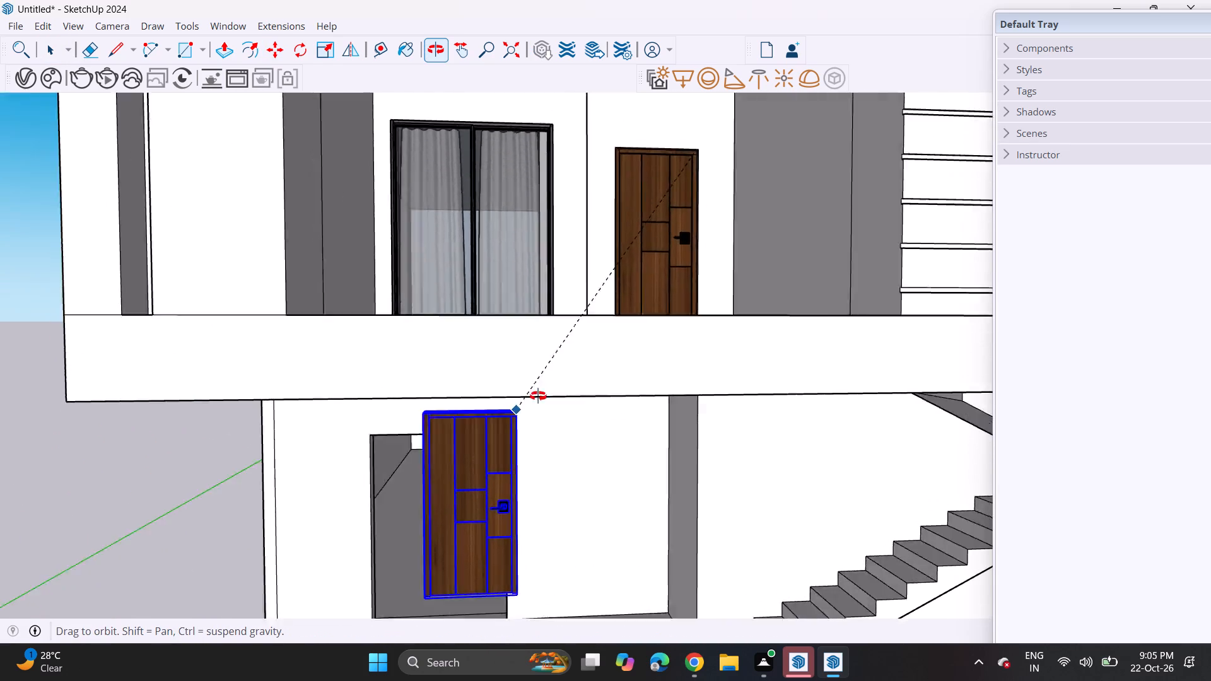
pyautogui.moveTo(538, 396); pyautogui.dragTo(629, 364, button='middle')
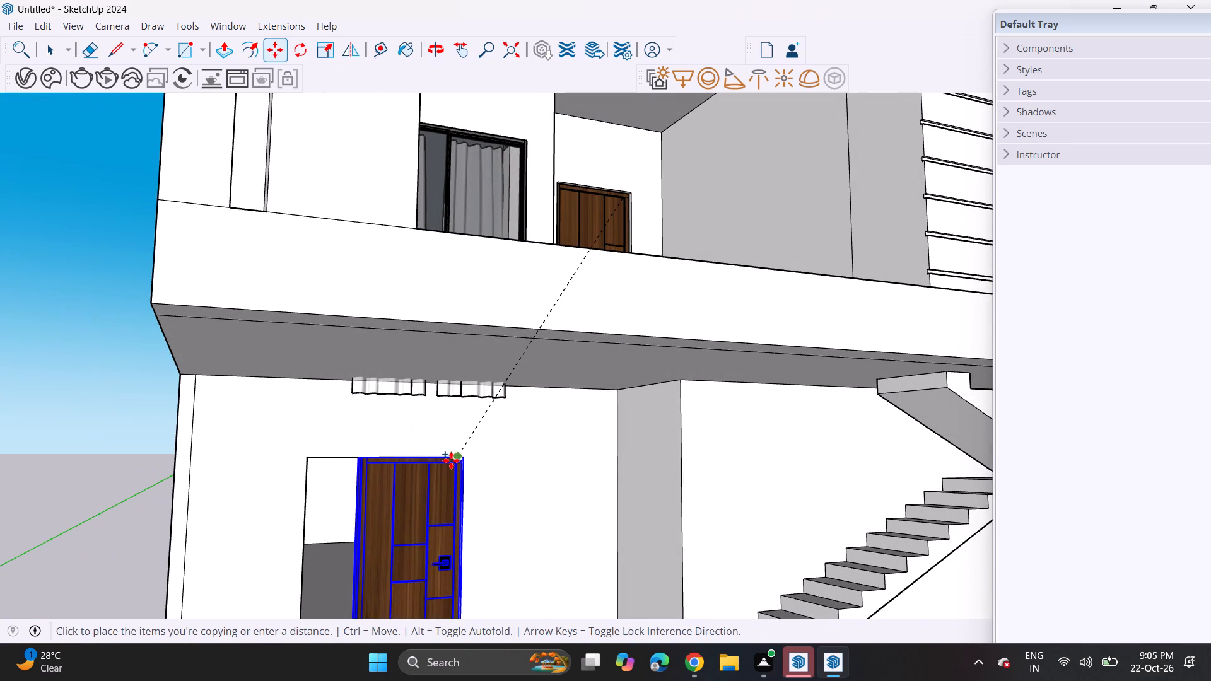
pyautogui.click(444, 460)
pyautogui.click(450, 458)
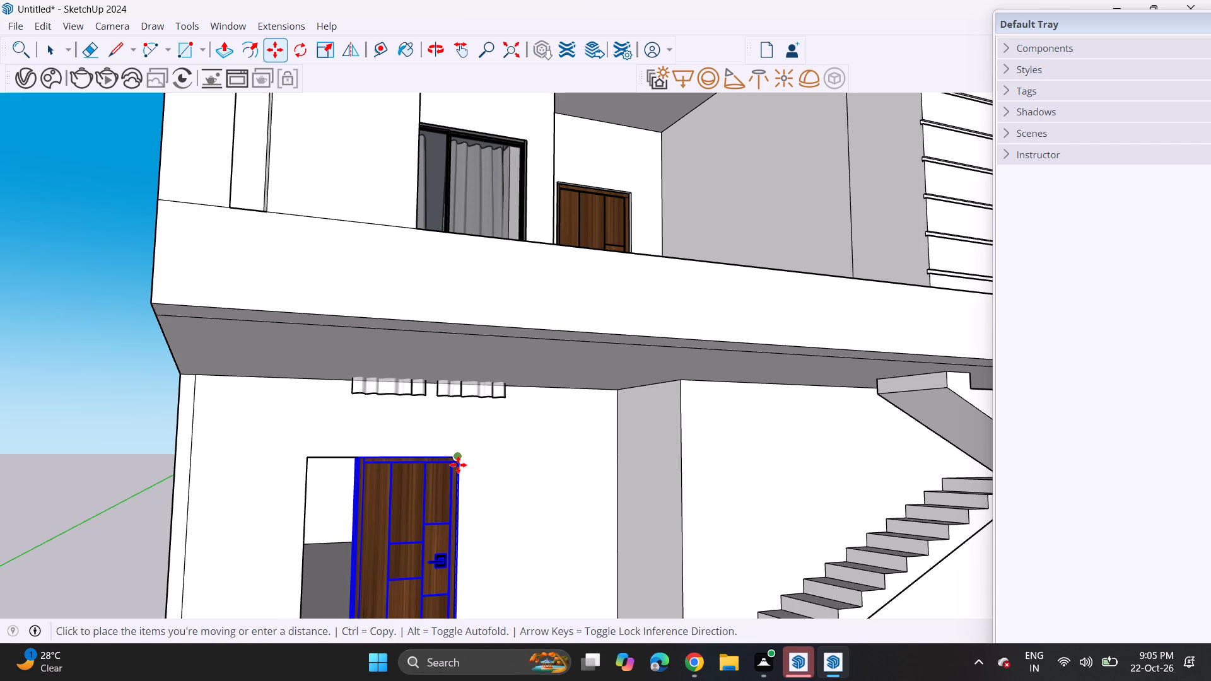
pyautogui.click(458, 462)
pyautogui.press('space')
# Shorten the first-floor curtain panel nearer the wooden door from its bottom edge so it clears the underside of the slab.
pyautogui.doubleClick(468, 399)
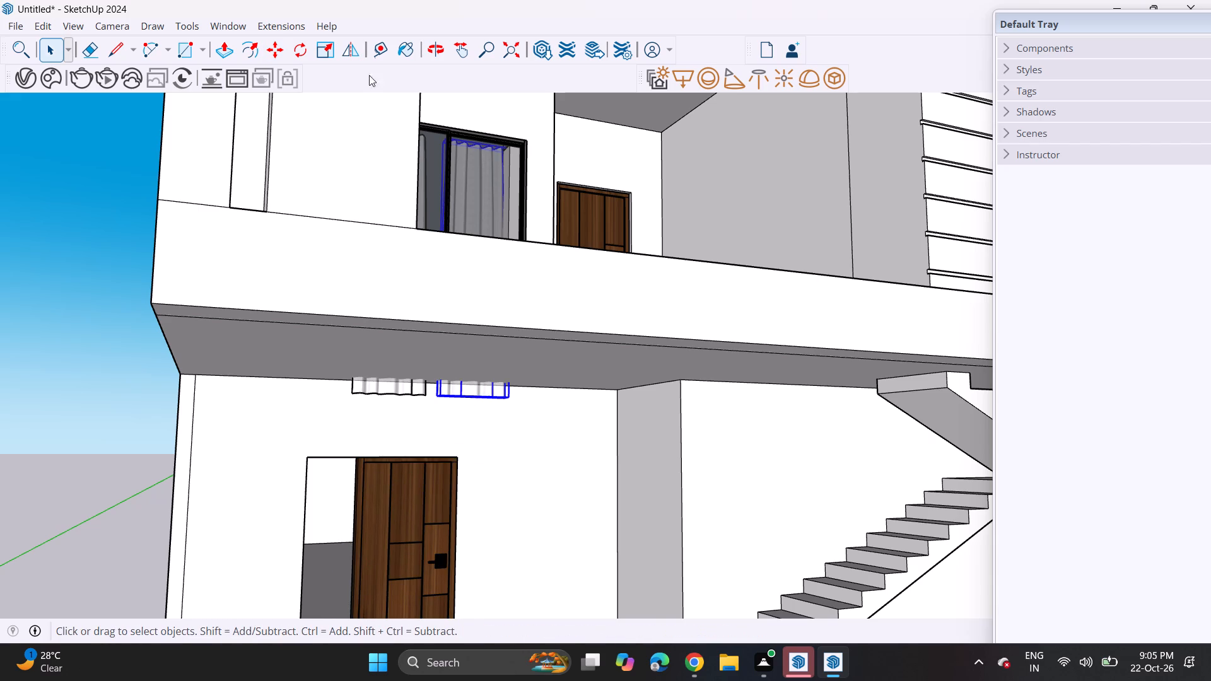
pyautogui.click(323, 55)
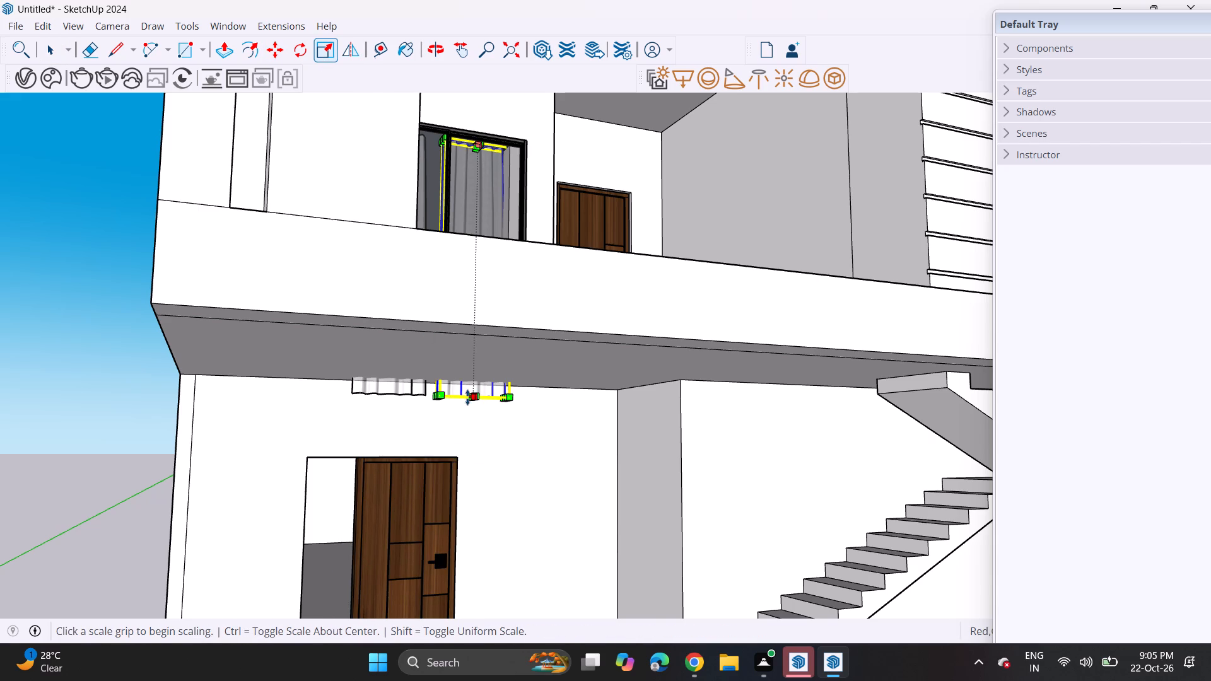
pyautogui.click(469, 397)
pyautogui.click(479, 298)
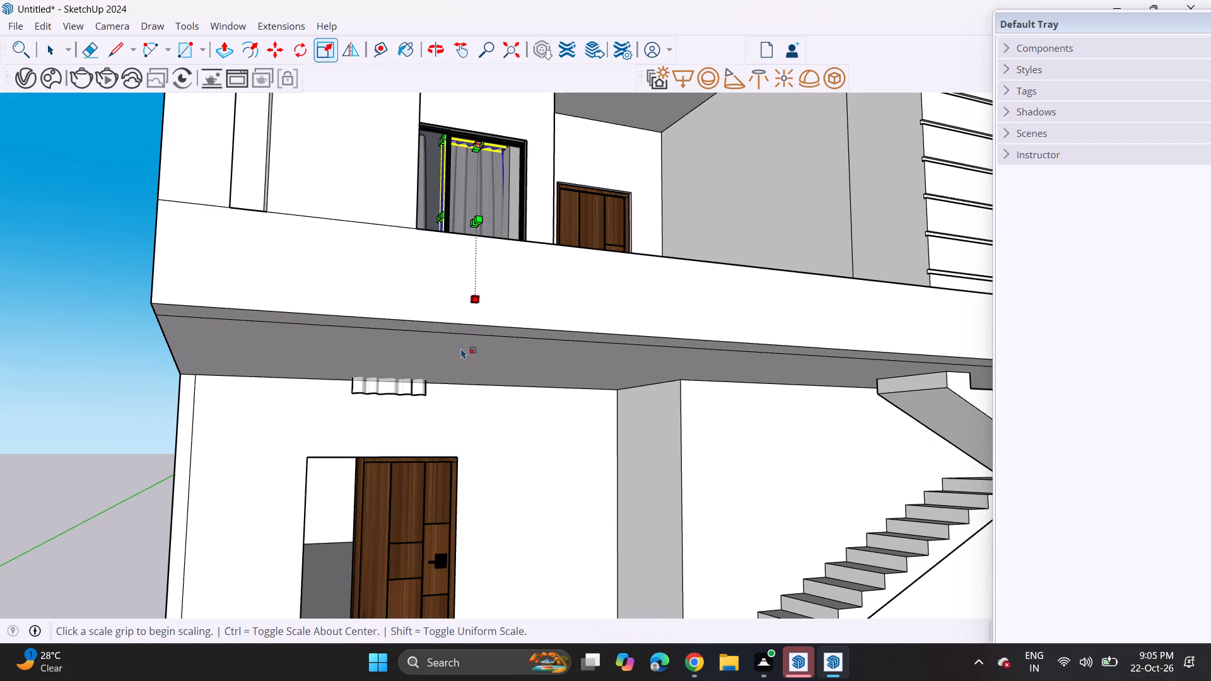
pyautogui.press('space')
# Shorten the other first-floor curtain panel, farther from the wooden door, from its bottom edge so it clears the slab.
pyautogui.click(409, 384)
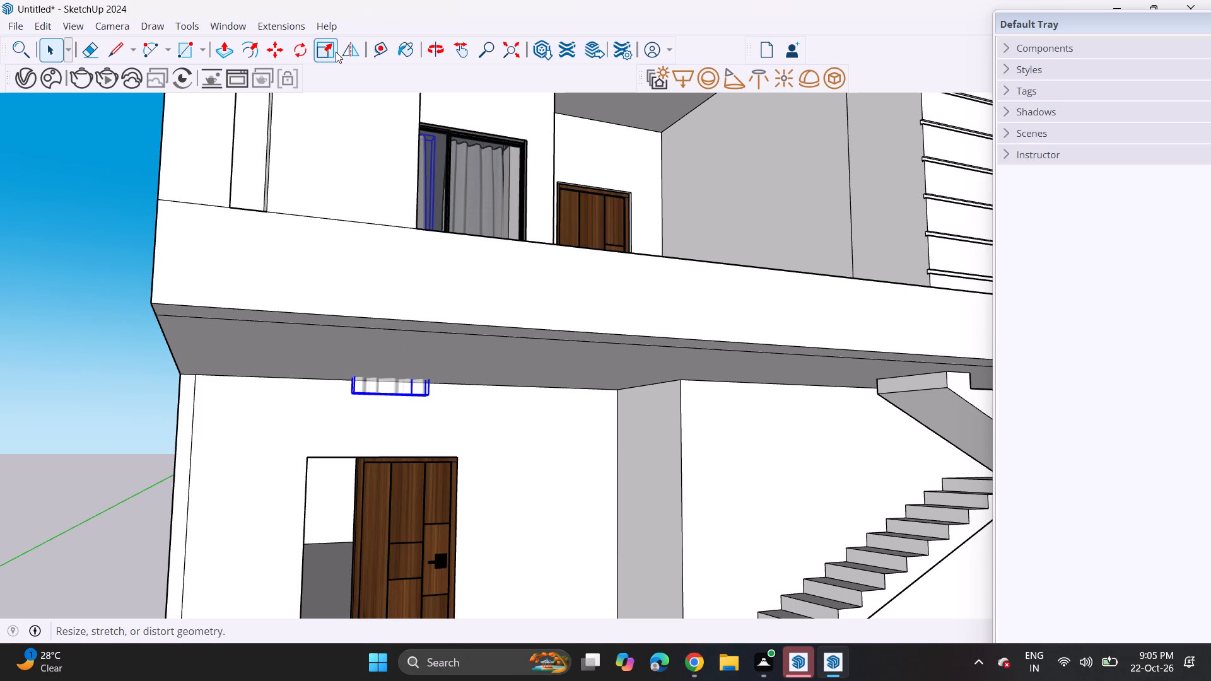
pyautogui.click(324, 45)
pyautogui.click(385, 400)
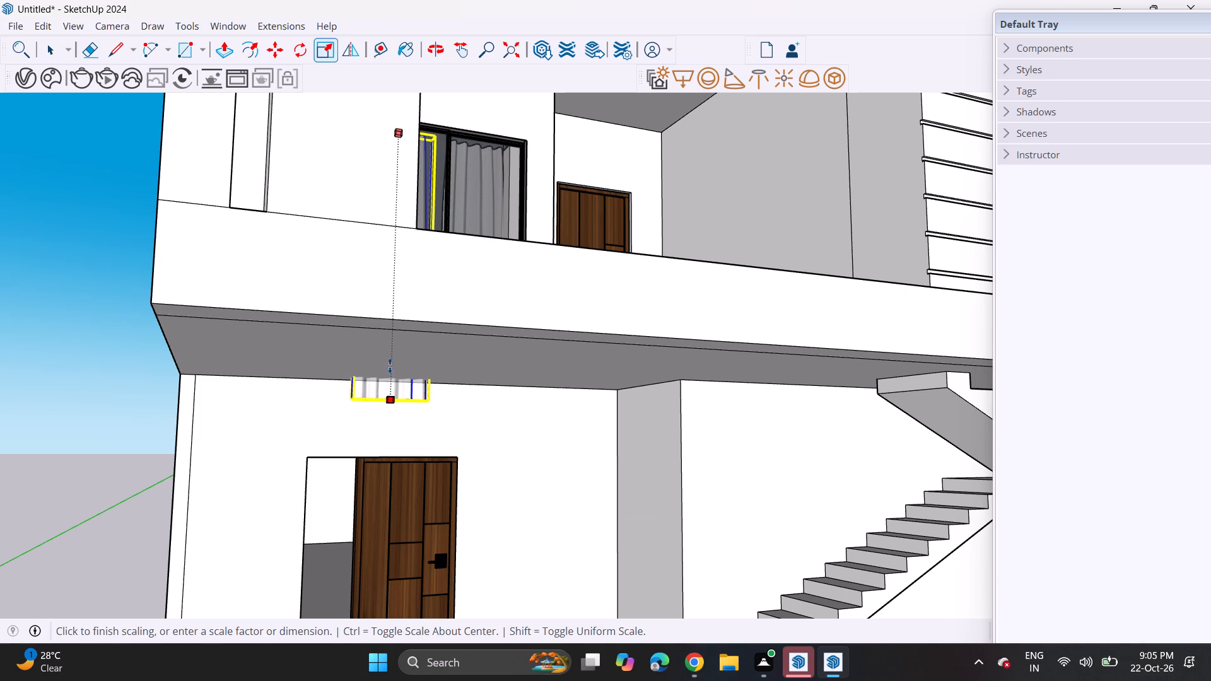
pyautogui.click(421, 270)
pyautogui.press('space')
# Scale the ground-floor wooden door in width so the edge opposite the handle meets the far jamb of the doorway.
pyautogui.scroll(-4, 437, 480)
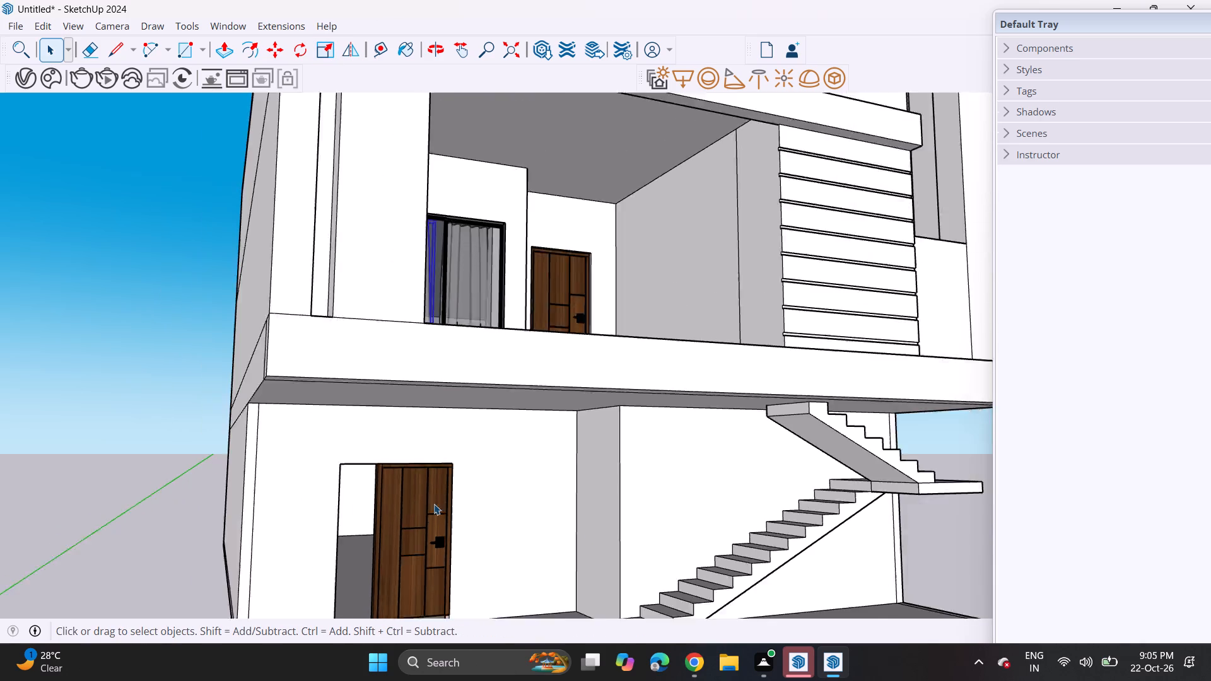
pyautogui.keyDown('shift'); pyautogui.moveTo(430, 478); pyautogui.dragTo(460, 248, button='middle'); pyautogui.keyUp('shift')
pyautogui.keyDown('shift'); pyautogui.scroll(1, 453, 294); pyautogui.keyUp('shift')
pyautogui.moveTo(420, 301); pyautogui.dragTo(497, 424, button='middle')
pyautogui.scroll(9, 422, 376)
pyautogui.click(419, 352)
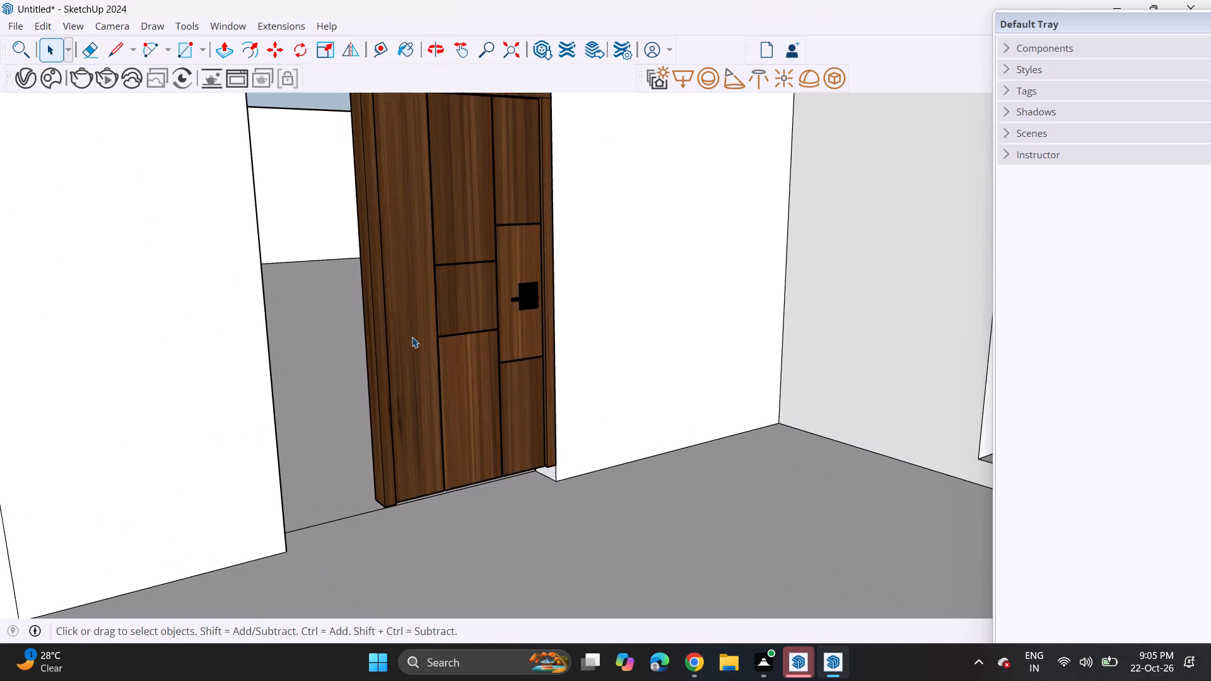
pyautogui.scroll(-1, 419, 287)
pyautogui.moveTo(429, 289); pyautogui.dragTo(525, 340, button='middle')
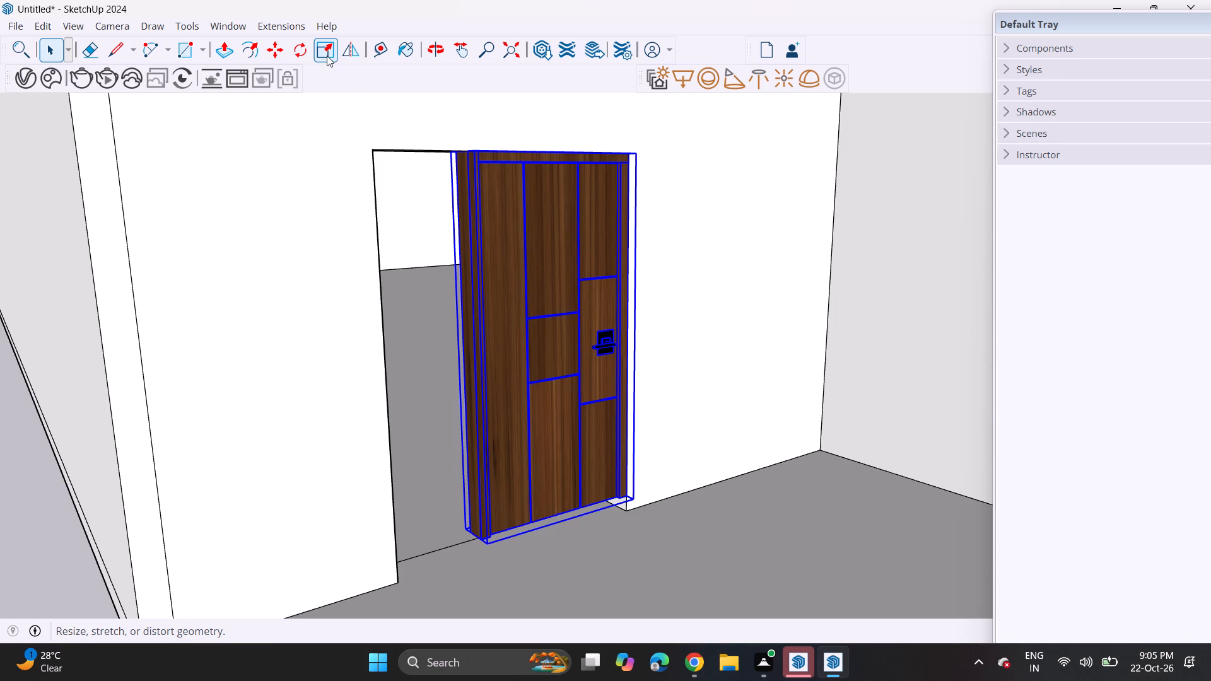
pyautogui.click(325, 49)
pyautogui.click(465, 354)
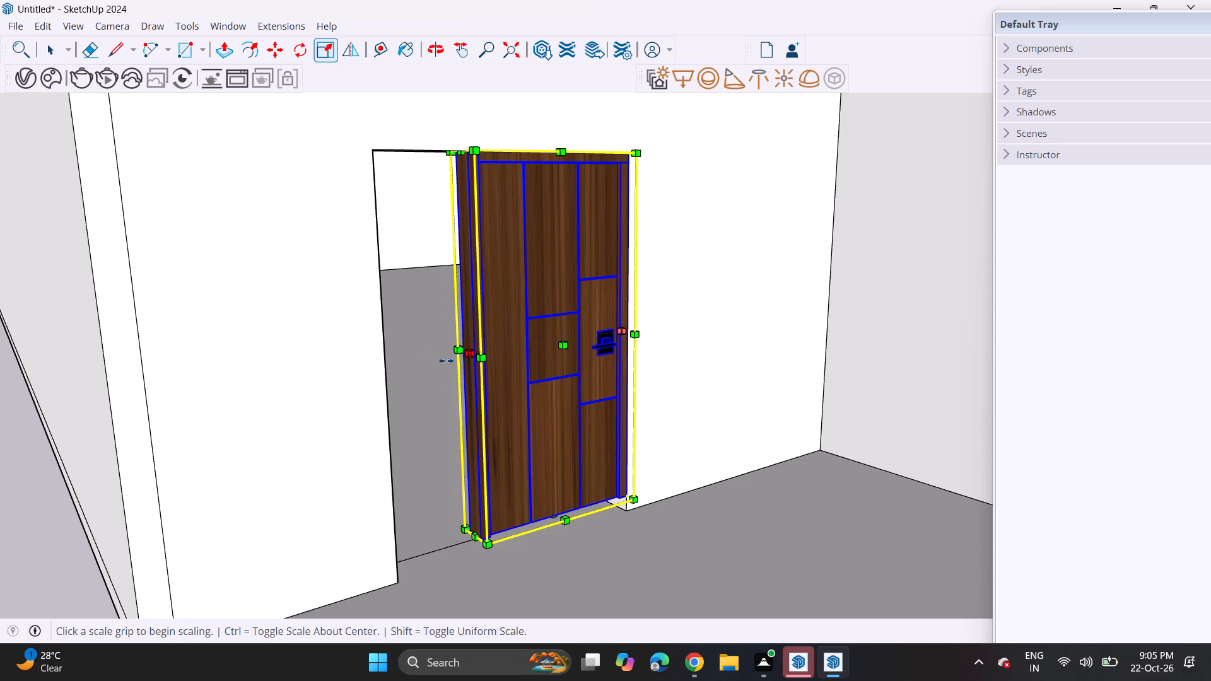
pyautogui.click(384, 415)
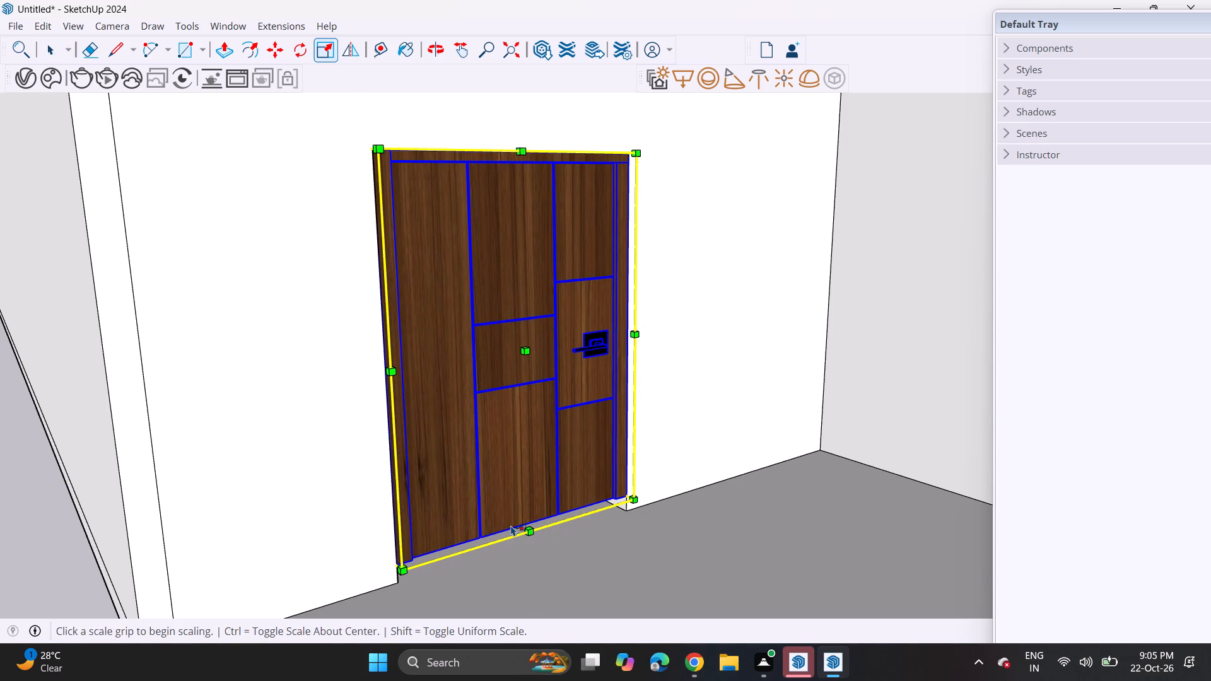
# Scale the ground-floor wooden door in height so its bottom edge reaches the floor.
pyautogui.click(515, 527)
pyautogui.click(520, 559)
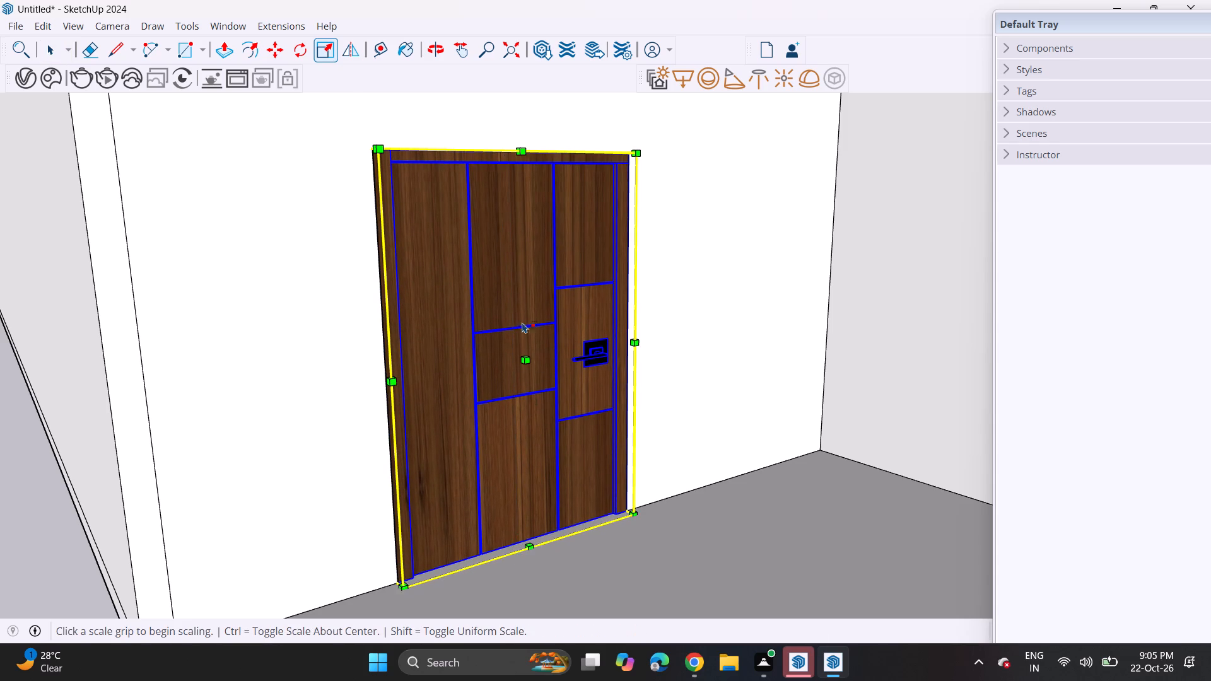
pyautogui.scroll(-5, 605, 347)
pyautogui.moveTo(597, 400); pyautogui.dragTo(353, 396, button='middle')
pyautogui.press('space')
pyautogui.click(259, 328)
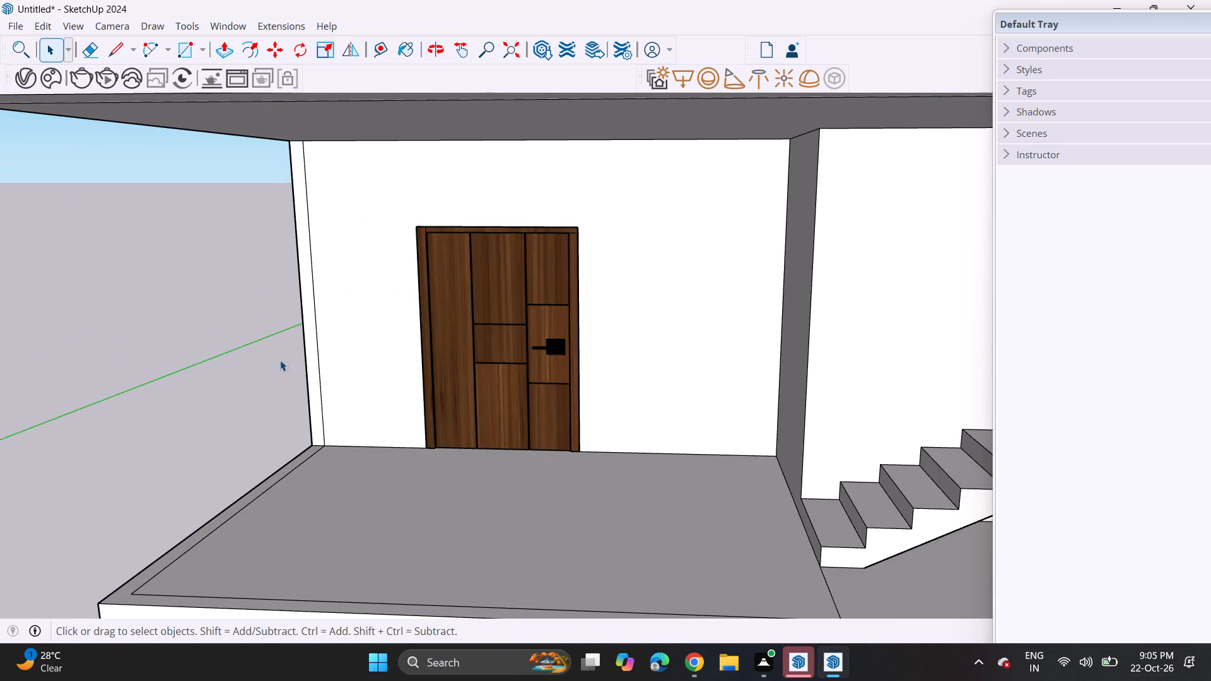
# Erase the spare curtain set standing beside the house.
pyautogui.scroll(-6, 301, 372)
pyautogui.moveTo(324, 412); pyautogui.dragTo(385, 342, button='middle')
pyautogui.scroll(1, 389, 342)
pyautogui.scroll(-11, 394, 350)
pyautogui.moveTo(403, 359); pyautogui.dragTo(449, 418, button='middle')
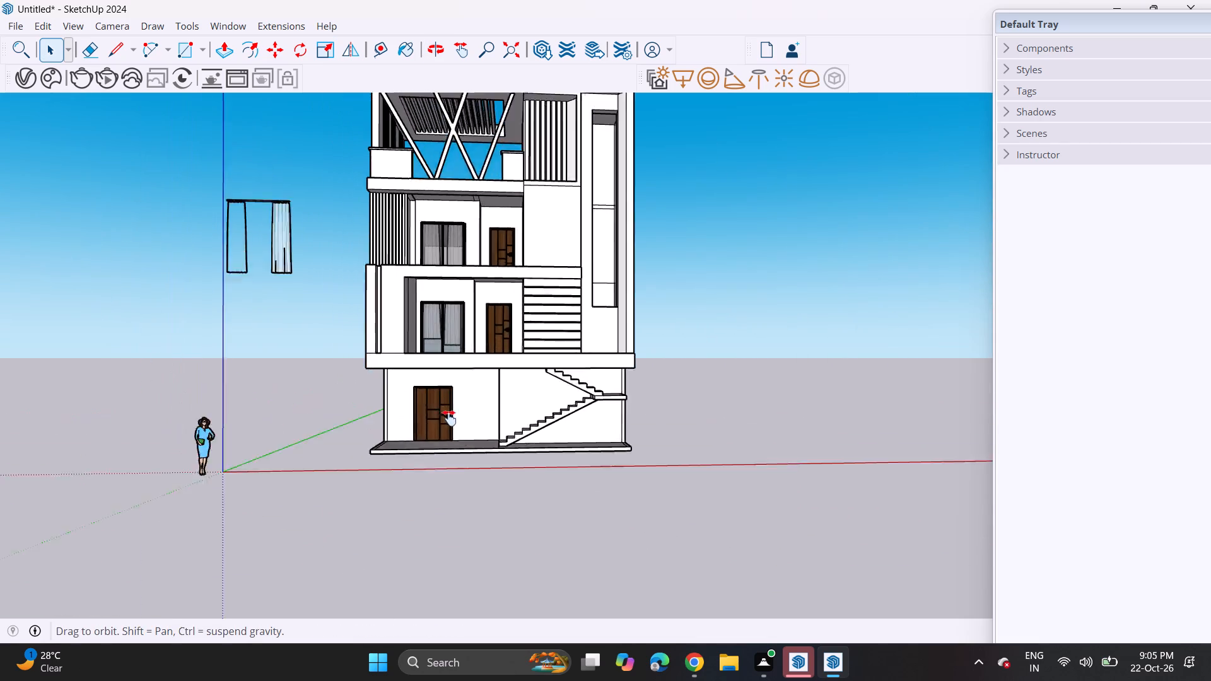
pyautogui.moveTo(449, 418); pyautogui.dragTo(471, 442, button='middle')
pyautogui.moveTo(217, 136); pyautogui.dragTo(340, 353)
pyautogui.rightClick(311, 268)
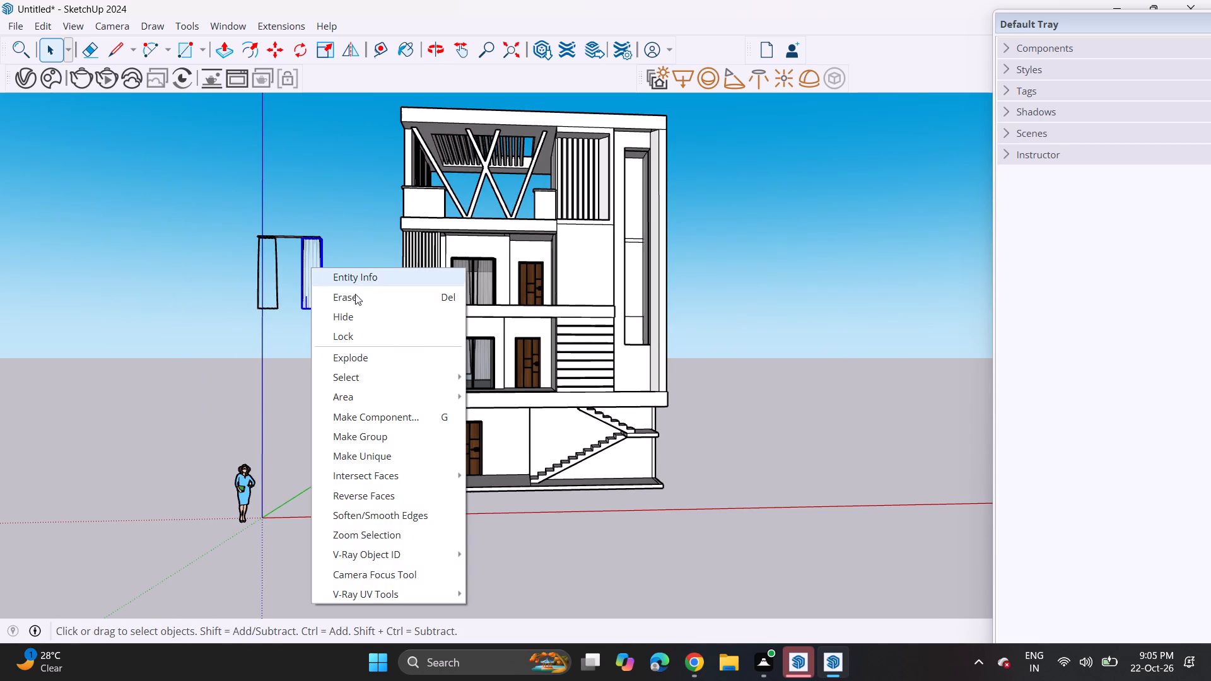
pyautogui.click(353, 300)
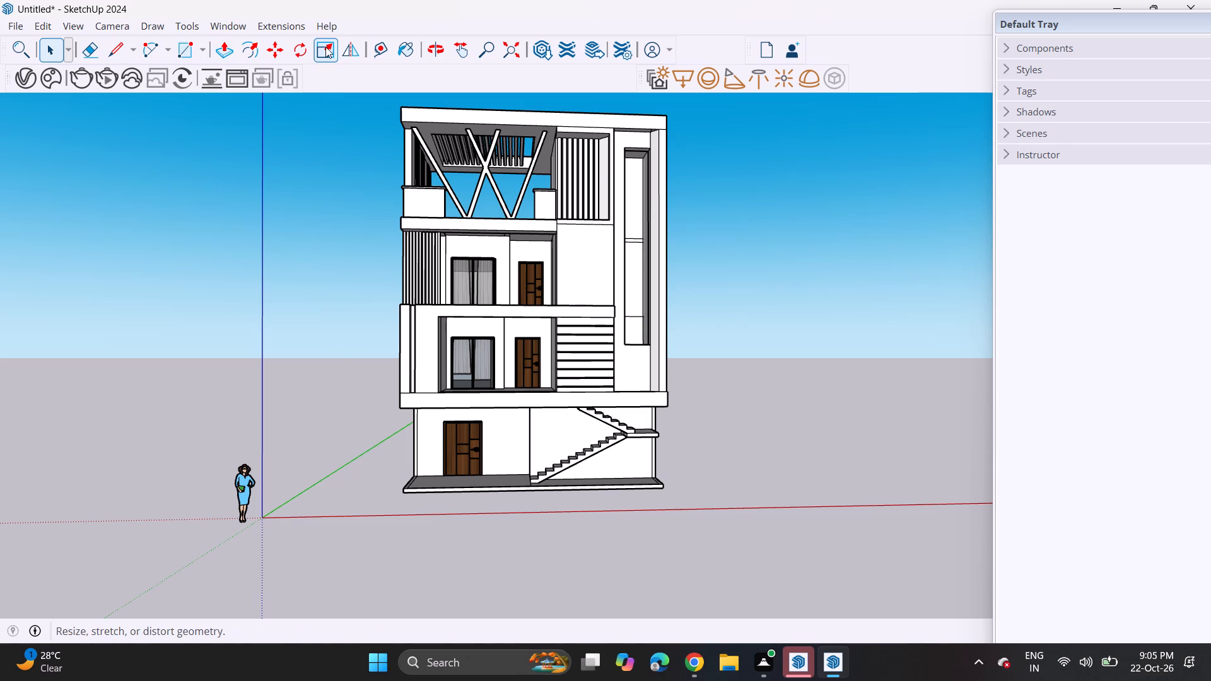
# Draw a narrow full-height rectangle on the blank second-floor facade wall, along its edge nearest the tall window recess.
pyautogui.click(183, 59)
pyautogui.scroll(4, 561, 264)
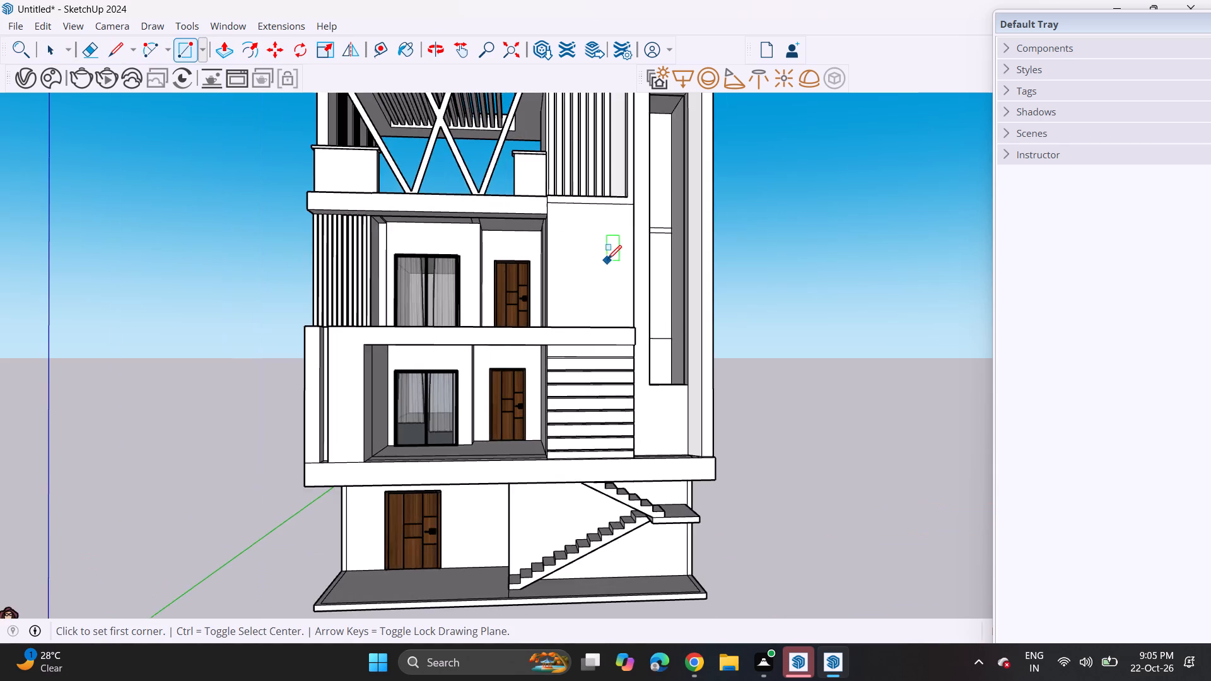
pyautogui.scroll(3, 607, 259)
pyautogui.moveTo(578, 255); pyautogui.dragTo(535, 189, button='middle')
pyautogui.scroll(3, 568, 139)
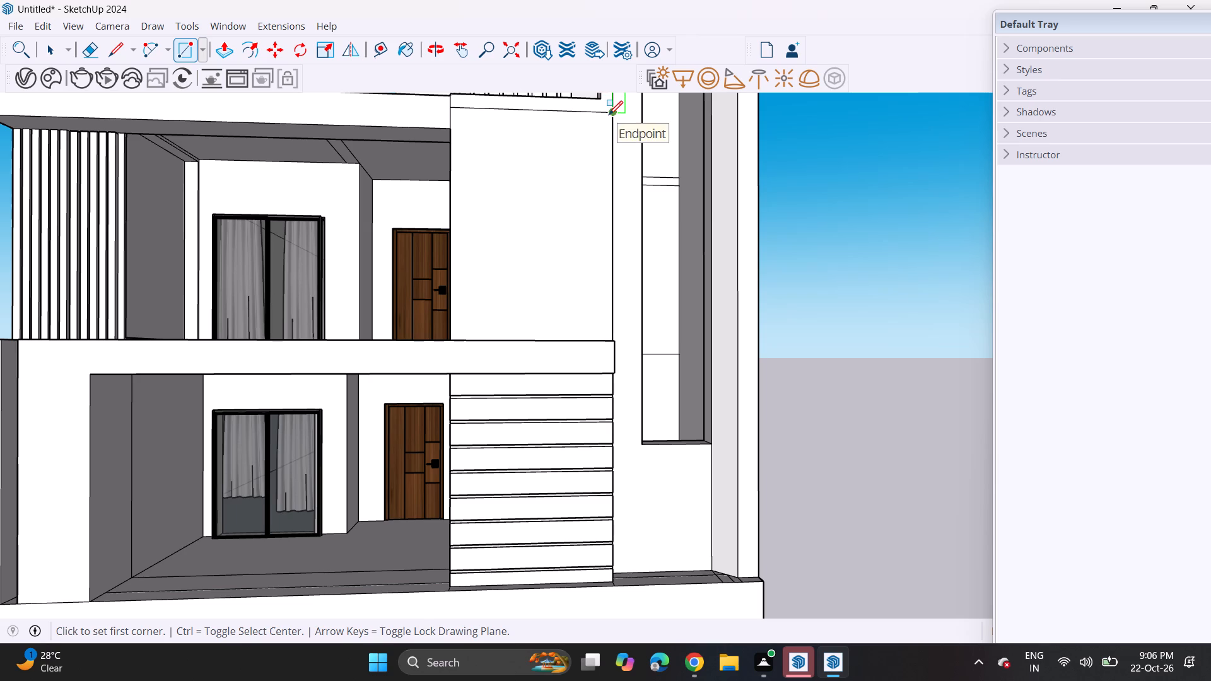
pyautogui.click(609, 115)
pyautogui.moveTo(592, 325); pyautogui.dragTo(600, 359, button='middle')
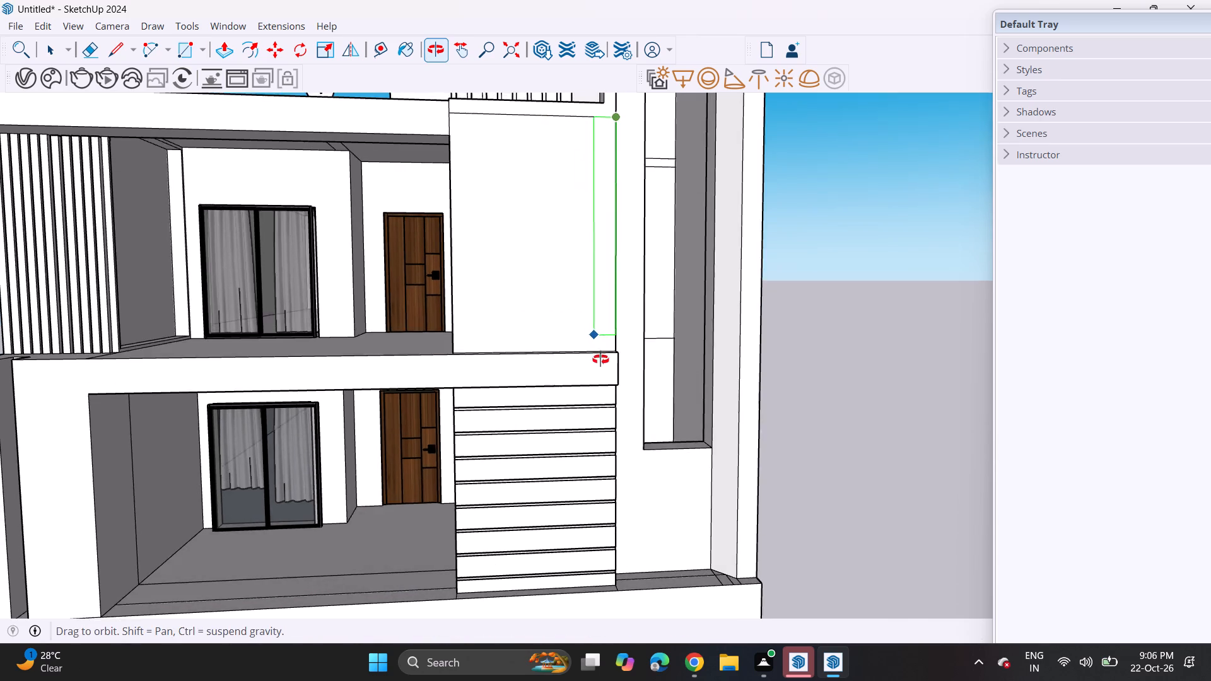
pyautogui.moveTo(600, 359); pyautogui.dragTo(600, 368, button='middle')
pyautogui.moveTo(595, 356); pyautogui.dragTo(628, 425, button='middle')
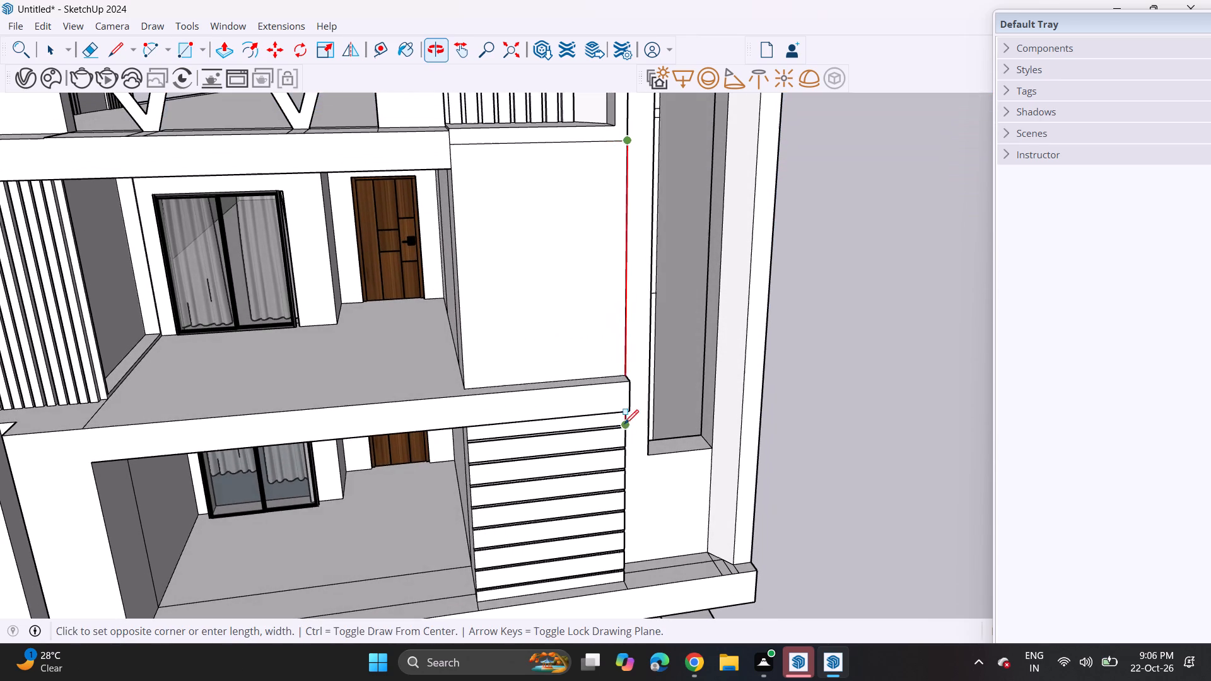
pyautogui.click(605, 375)
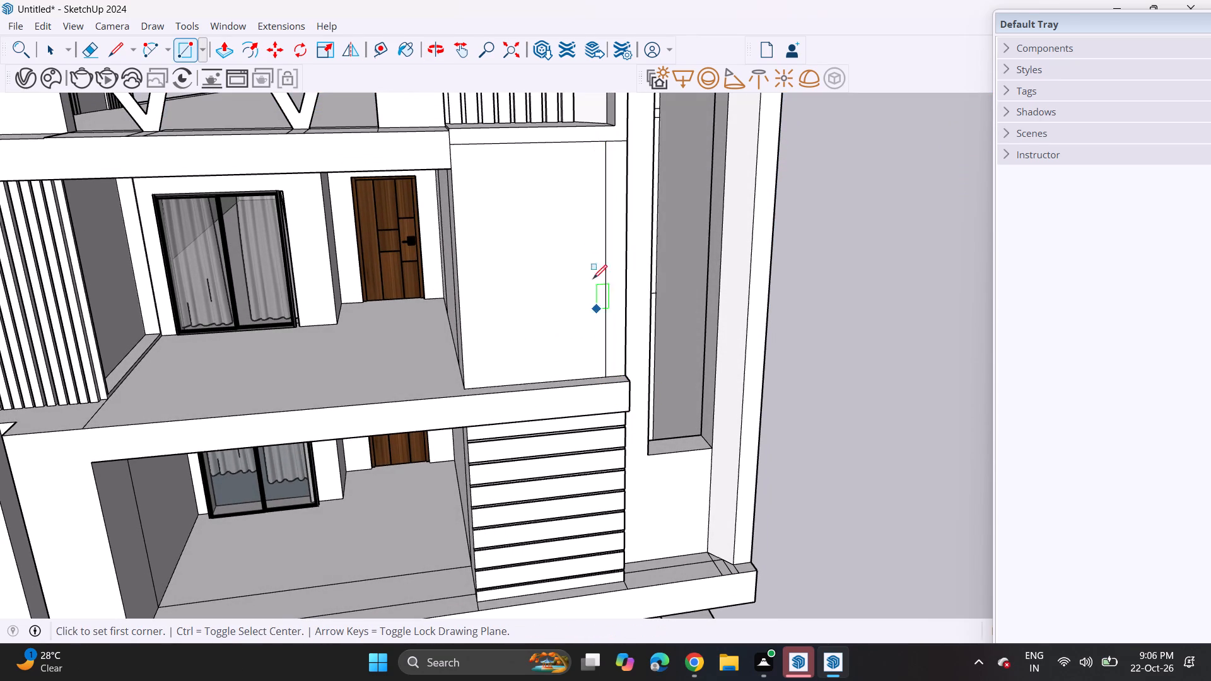
# Draw a second, wider full-height vertical rectangle on the second-floor wall, leaving a thin gap beside the first strip.
pyautogui.click(604, 141)
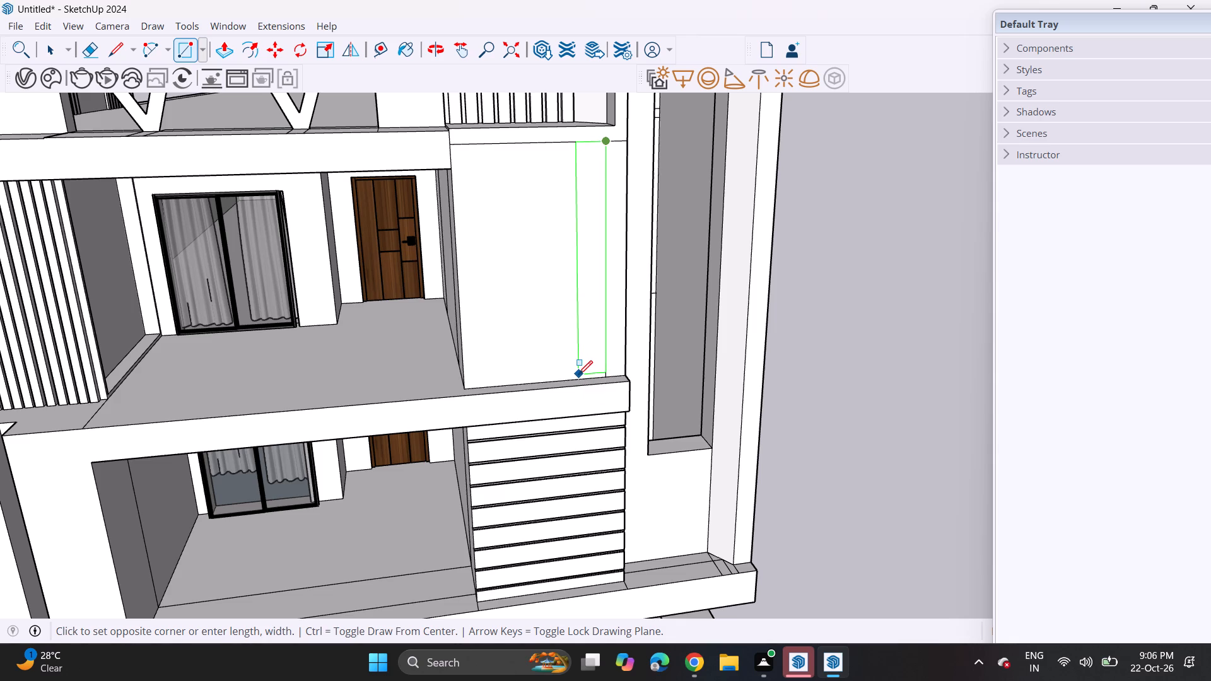
pyautogui.press('Escape')
pyautogui.scroll(11, 600, 147)
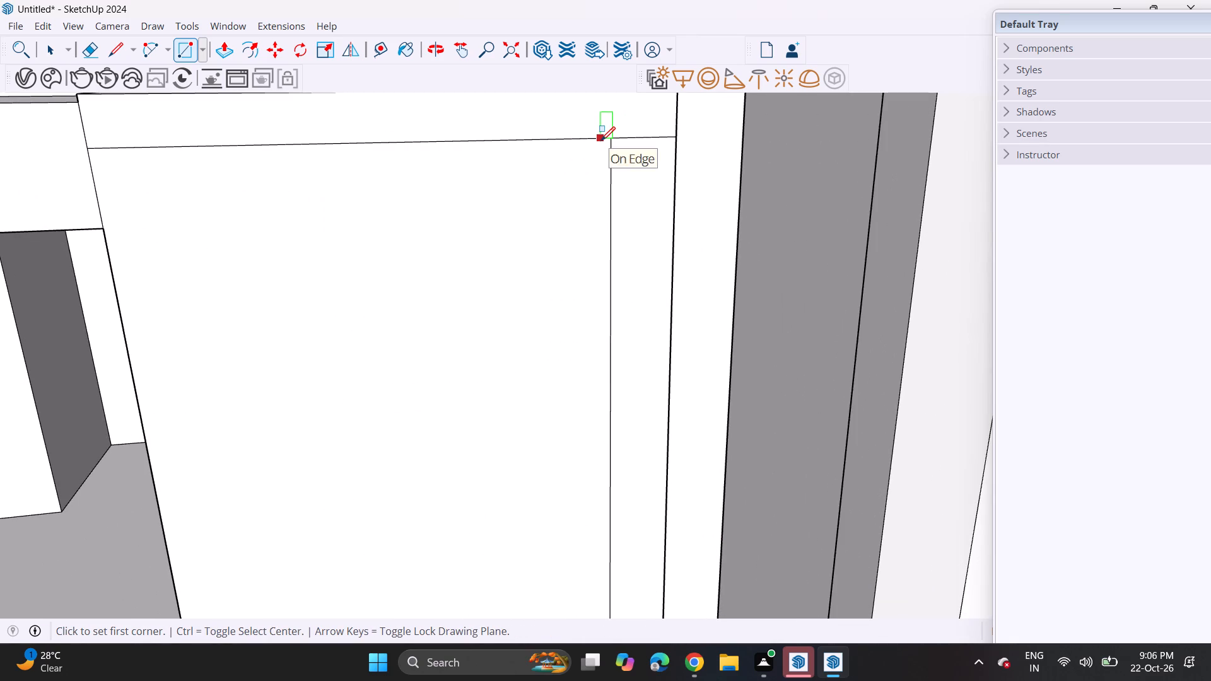
pyautogui.click(602, 141)
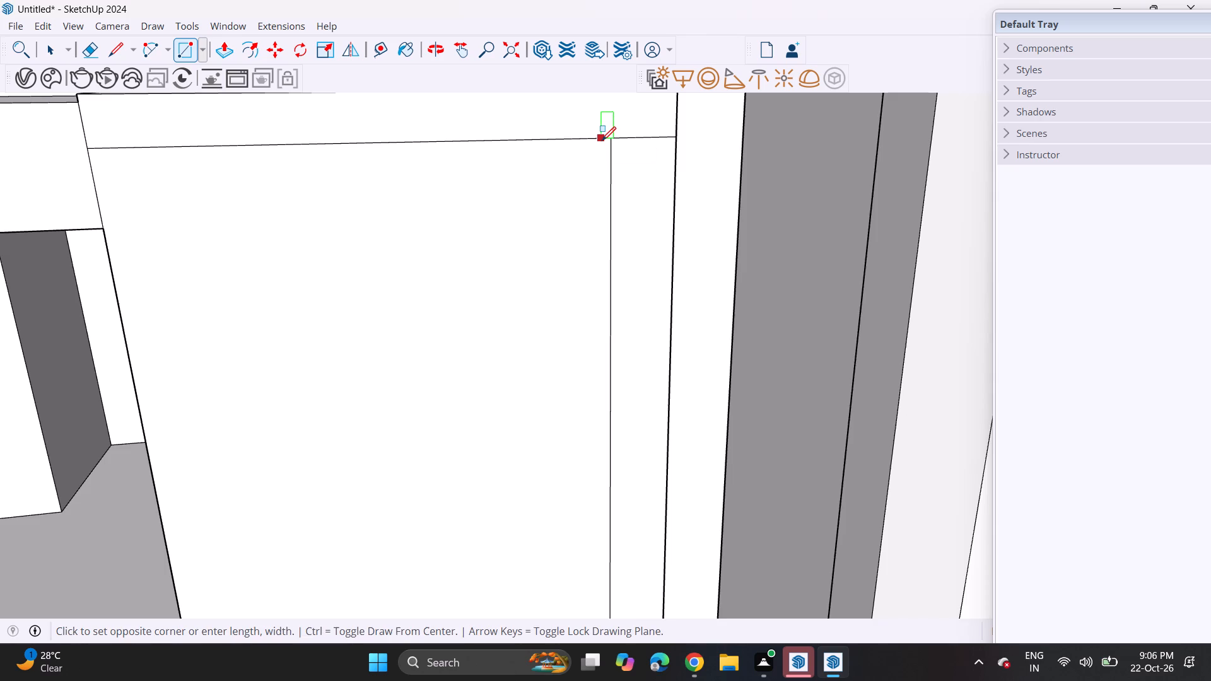
pyautogui.scroll(-7, 560, 320)
pyautogui.keyDown('shift'); pyautogui.moveTo(546, 388); pyautogui.dragTo(528, 320, button='middle'); pyautogui.keyUp('shift')
pyautogui.keyDown('shift'); pyautogui.scroll(1, 545, 388); pyautogui.keyUp('shift')
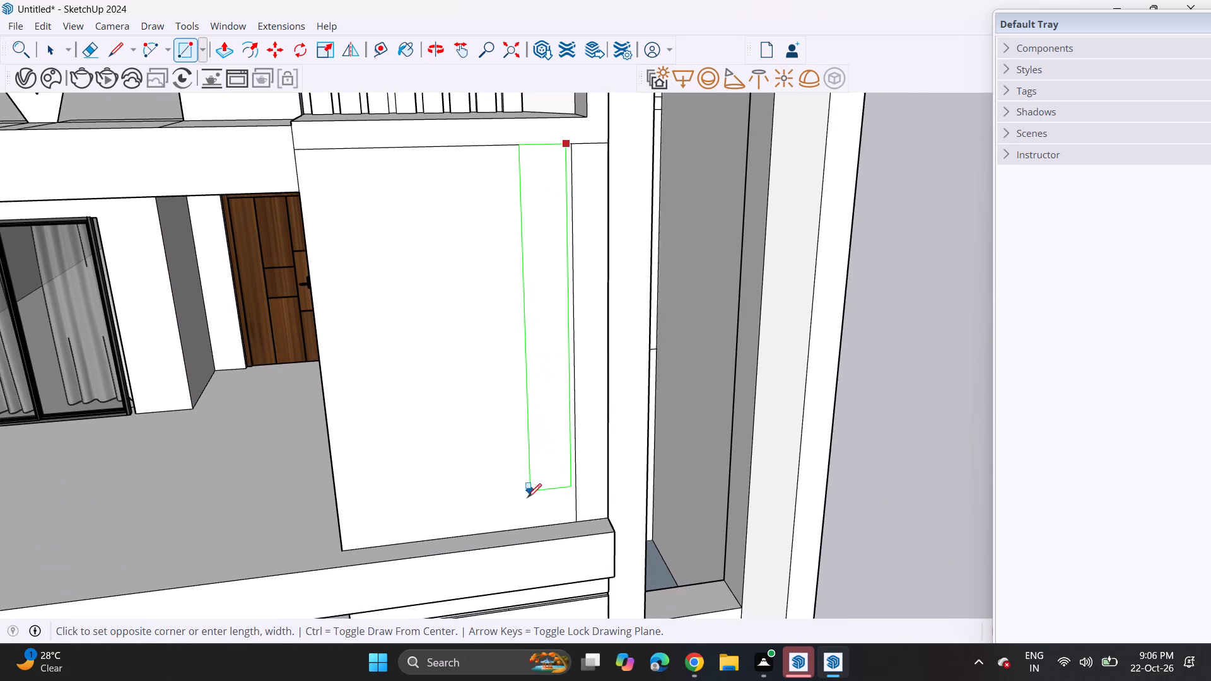
pyautogui.click(534, 526)
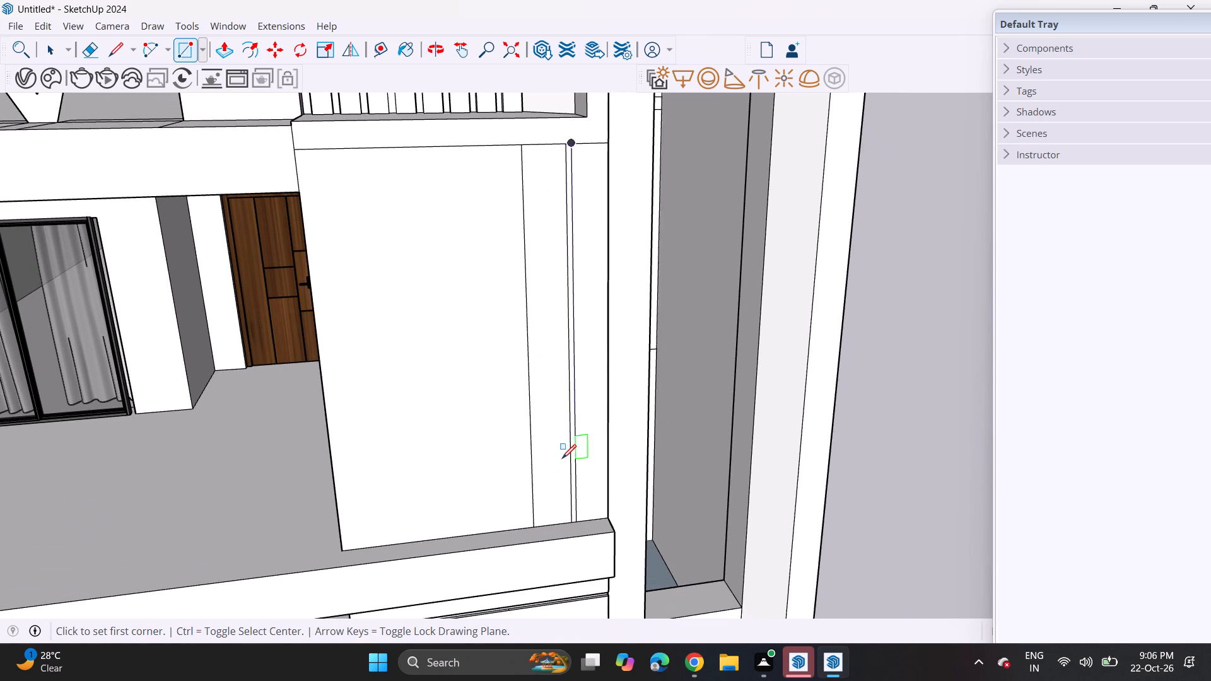
# Copy the wider vertical strip twice across the second-floor wall towards the wooden door, keeping the same thin gap between strips.
pyautogui.press('space')
pyautogui.doubleClick(551, 457)
pyautogui.scroll(3, 571, 520)
pyautogui.press('m')
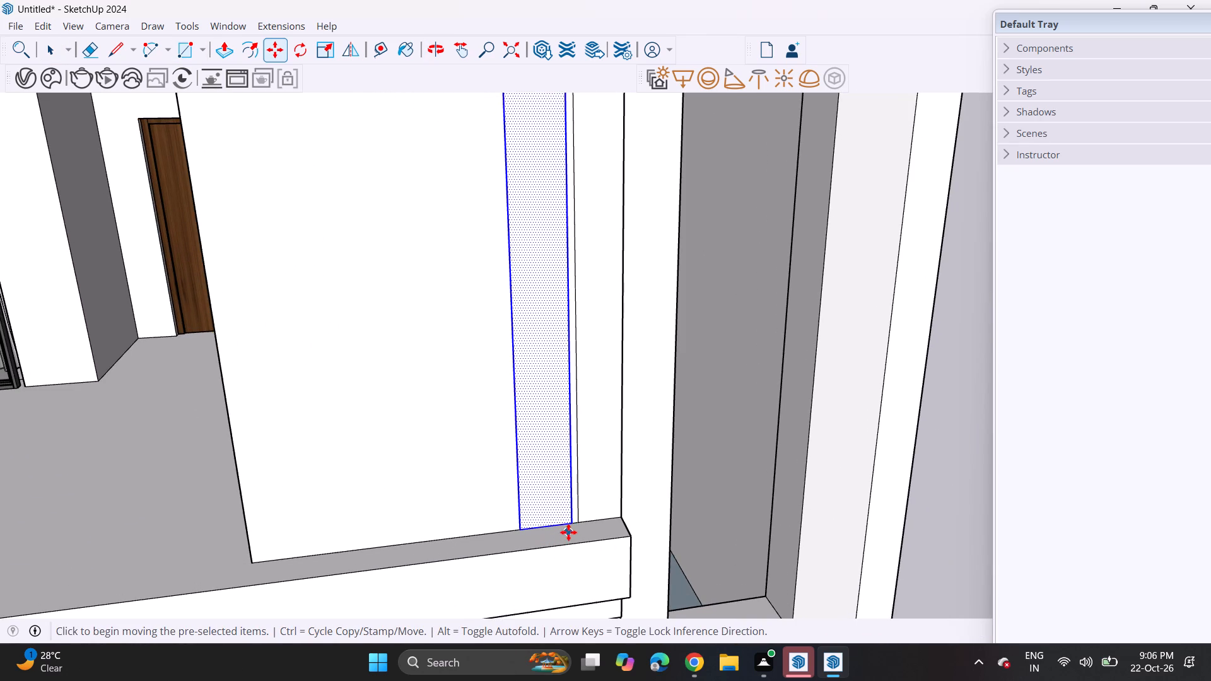
pyautogui.click(578, 525)
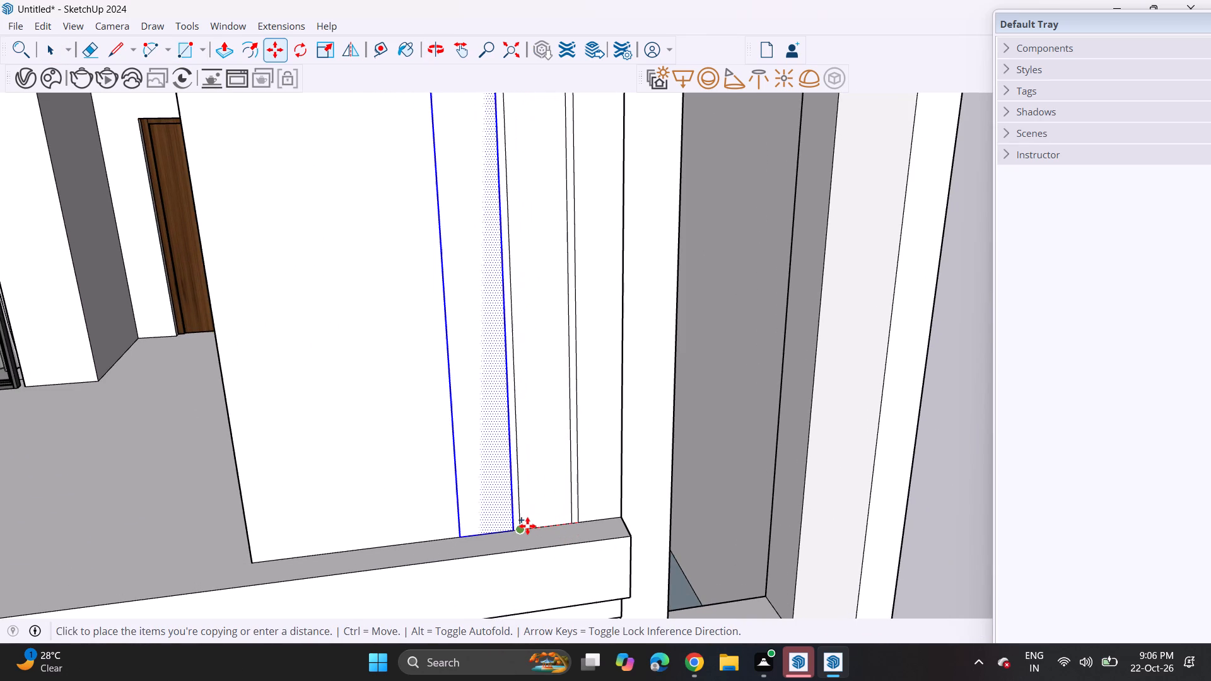
pyautogui.click(527, 526)
pyautogui.click(524, 529)
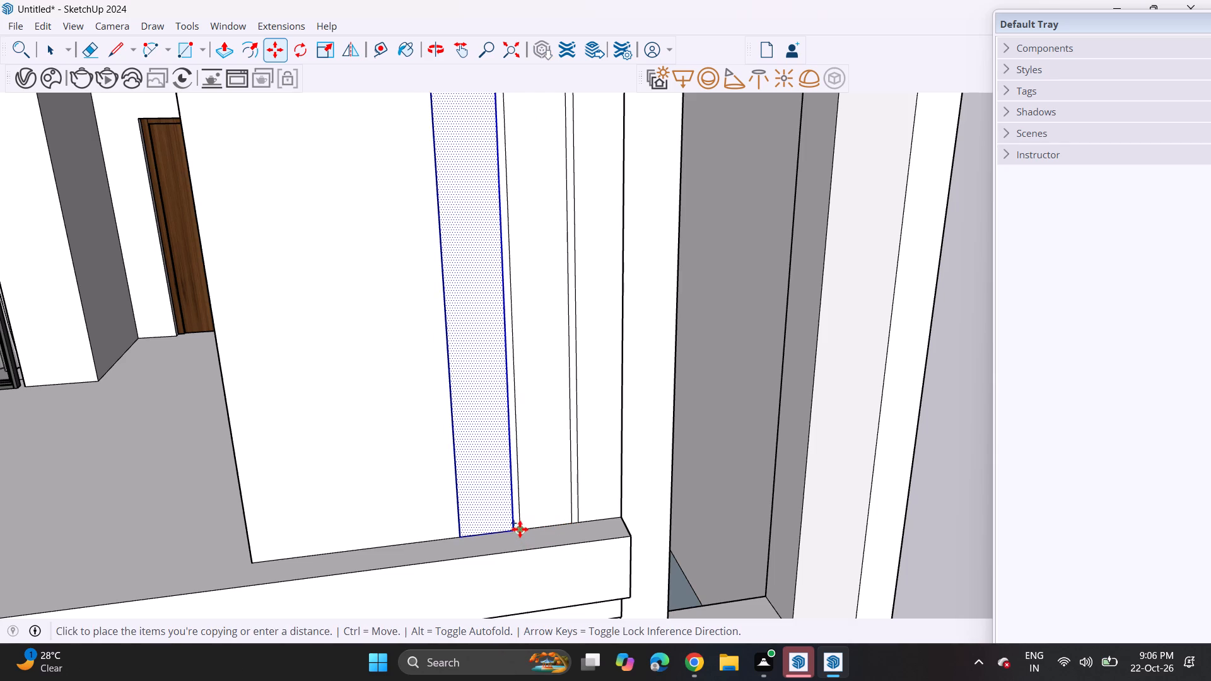
pyautogui.click(467, 535)
# Push/Pull the four vertical strips on the second-floor wall slightly outward by the same depth, leaving the thin gaps recessed.
pyautogui.scroll(-5, 448, 489)
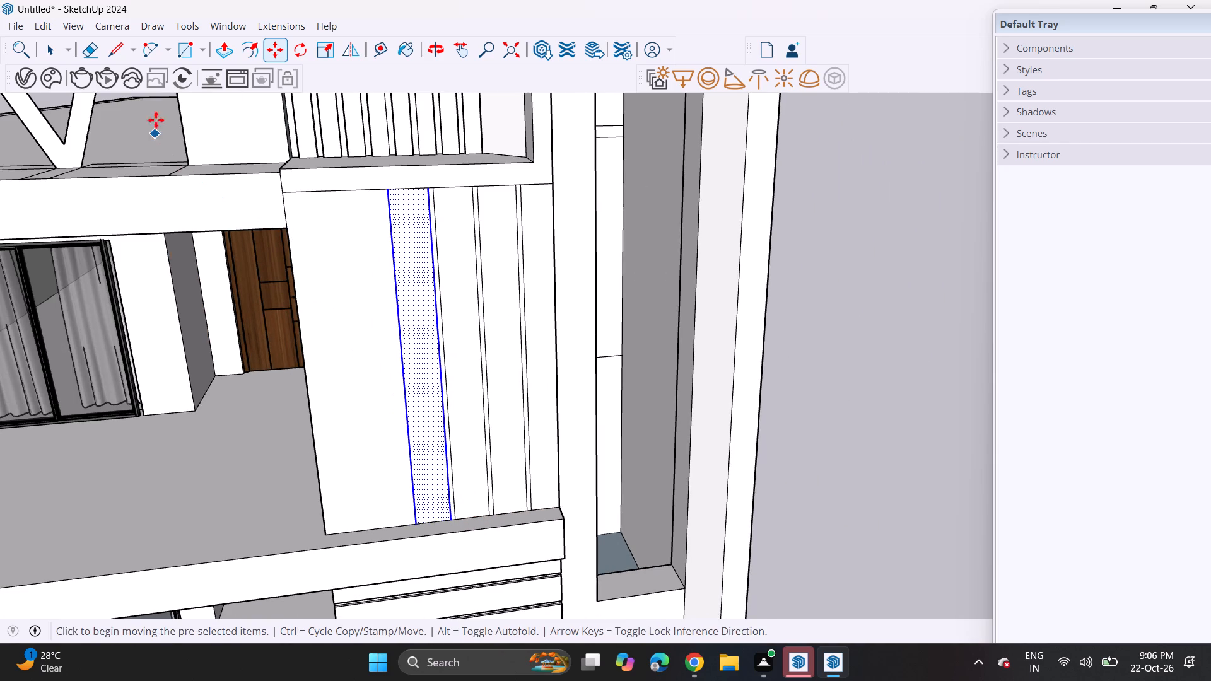
pyautogui.click(223, 47)
pyautogui.moveTo(448, 294); pyautogui.dragTo(551, 385, button='middle')
pyautogui.scroll(5, 596, 418)
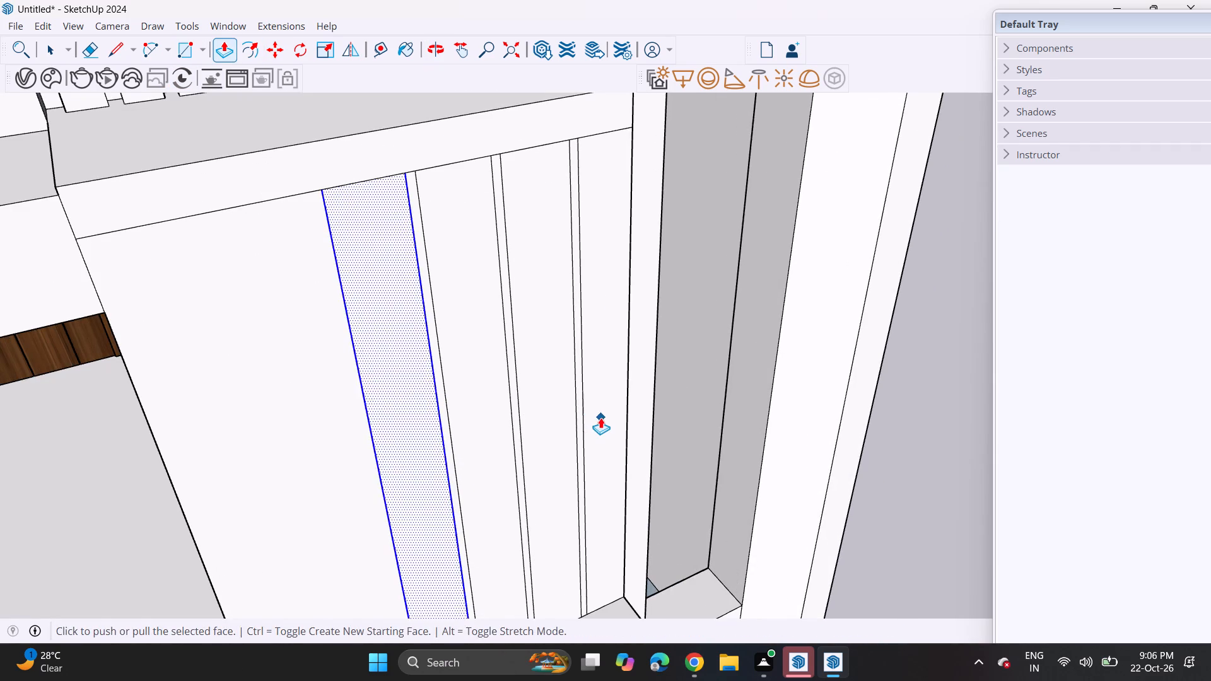
pyautogui.press('Escape')
pyautogui.click(600, 416)
pyautogui.click(604, 420)
pyautogui.doubleClick(549, 431)
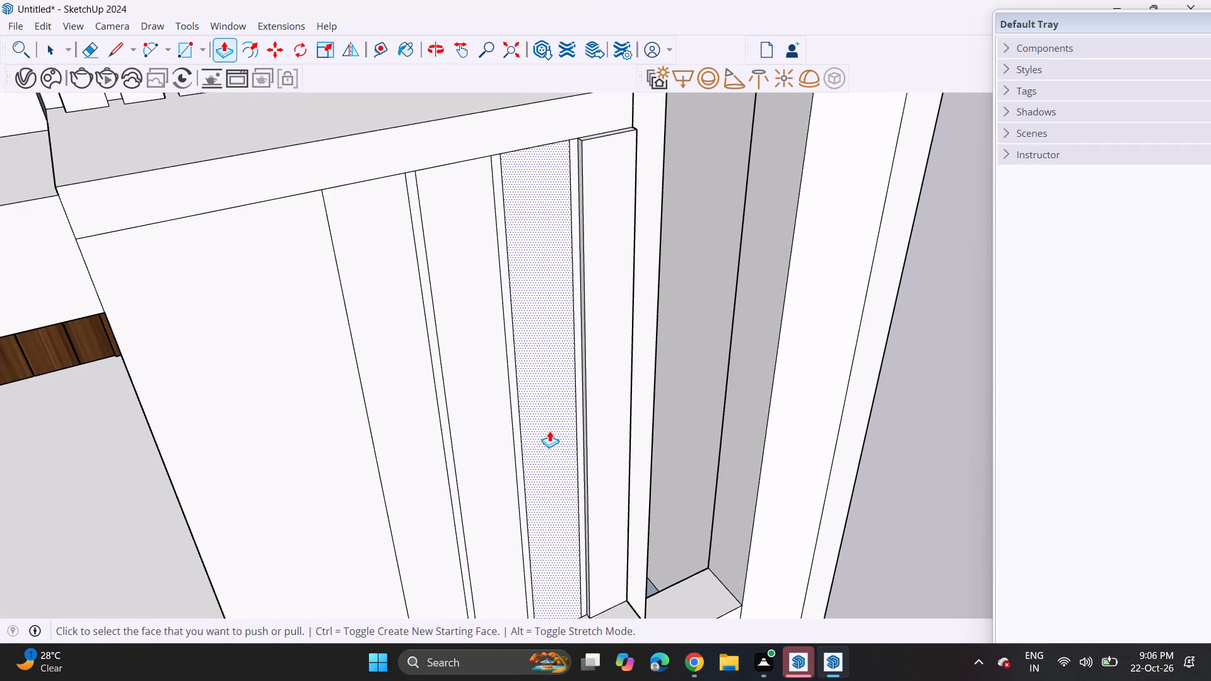
pyautogui.doubleClick(470, 436)
pyautogui.doubleClick(429, 443)
# Examine the second-floor wall's vertical strips up close and against the whole front facade.
pyautogui.scroll(-6, 464, 446)
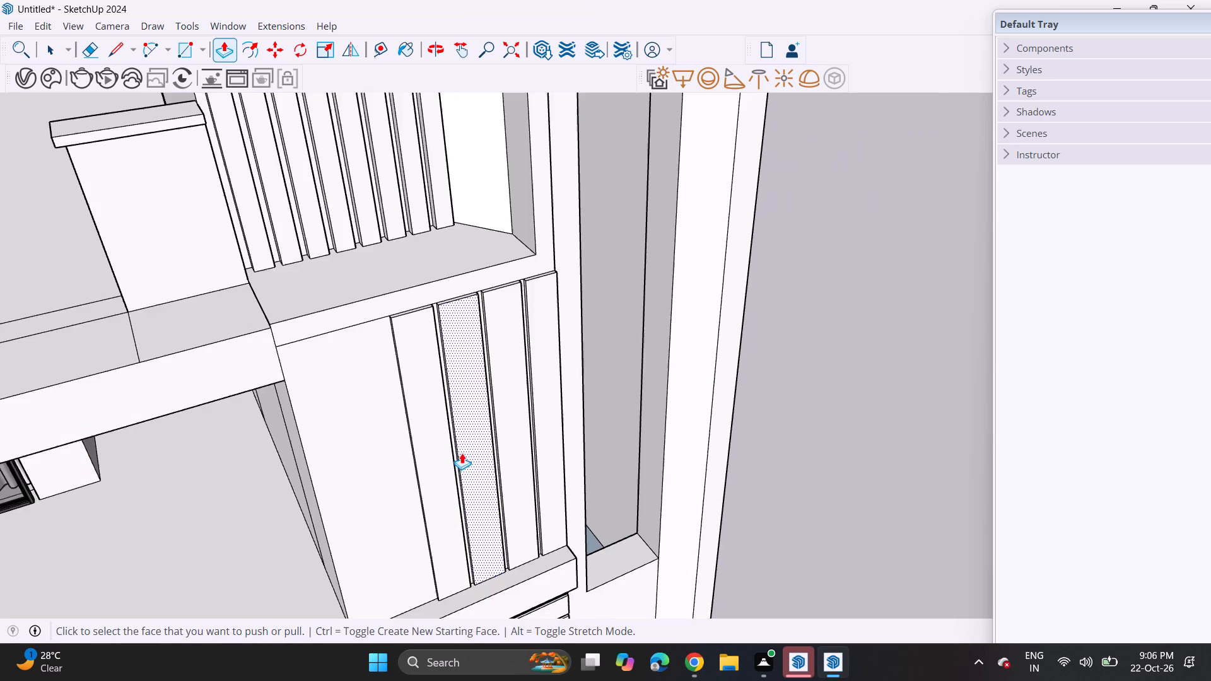
pyautogui.moveTo(457, 455); pyautogui.dragTo(343, 245, button='middle')
pyautogui.scroll(1, 349, 255)
pyautogui.scroll(-5, 340, 246)
pyautogui.moveTo(426, 323); pyautogui.dragTo(566, 359, button='middle')
pyautogui.moveTo(535, 360); pyautogui.dragTo(493, 360, button='middle')
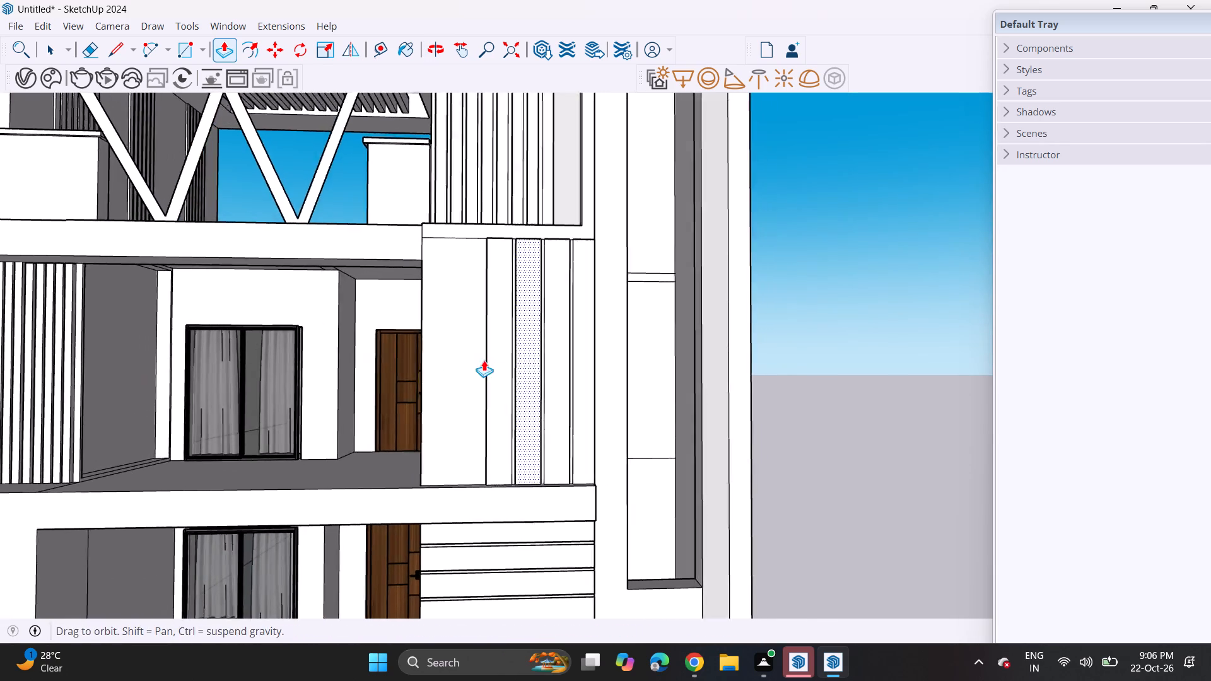
pyautogui.scroll(1, 409, 364)
pyautogui.scroll(-6, 409, 364)
pyautogui.moveTo(447, 410); pyautogui.dragTo(525, 366, button='middle')
pyautogui.scroll(-3, 544, 355)
pyautogui.scroll(1, 543, 359)
pyautogui.scroll(-2, 543, 359)
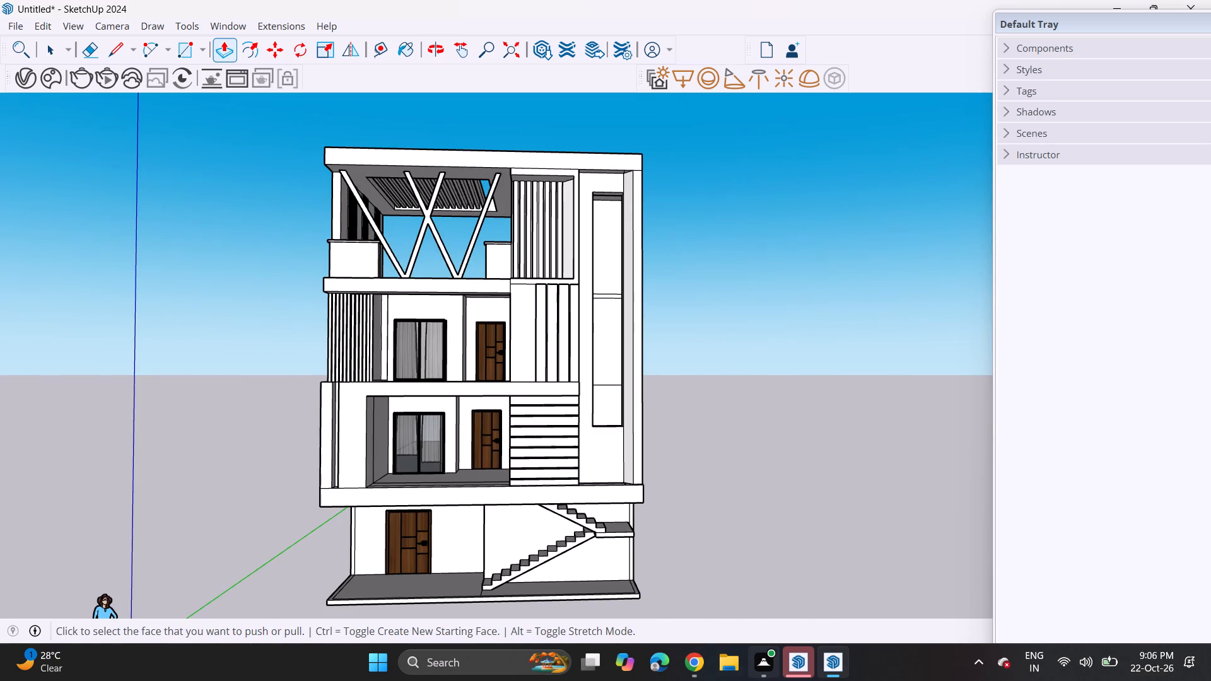
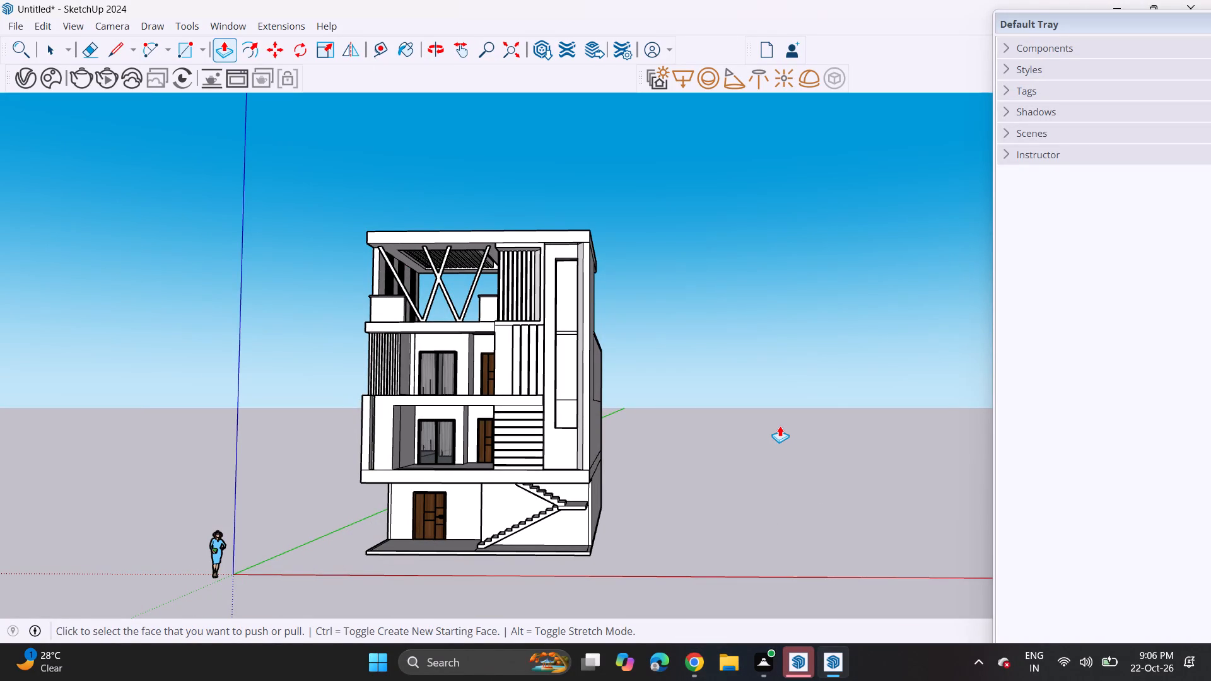
# End the Push/Pull operation and switch to the Select tool.
pyautogui.press('space')
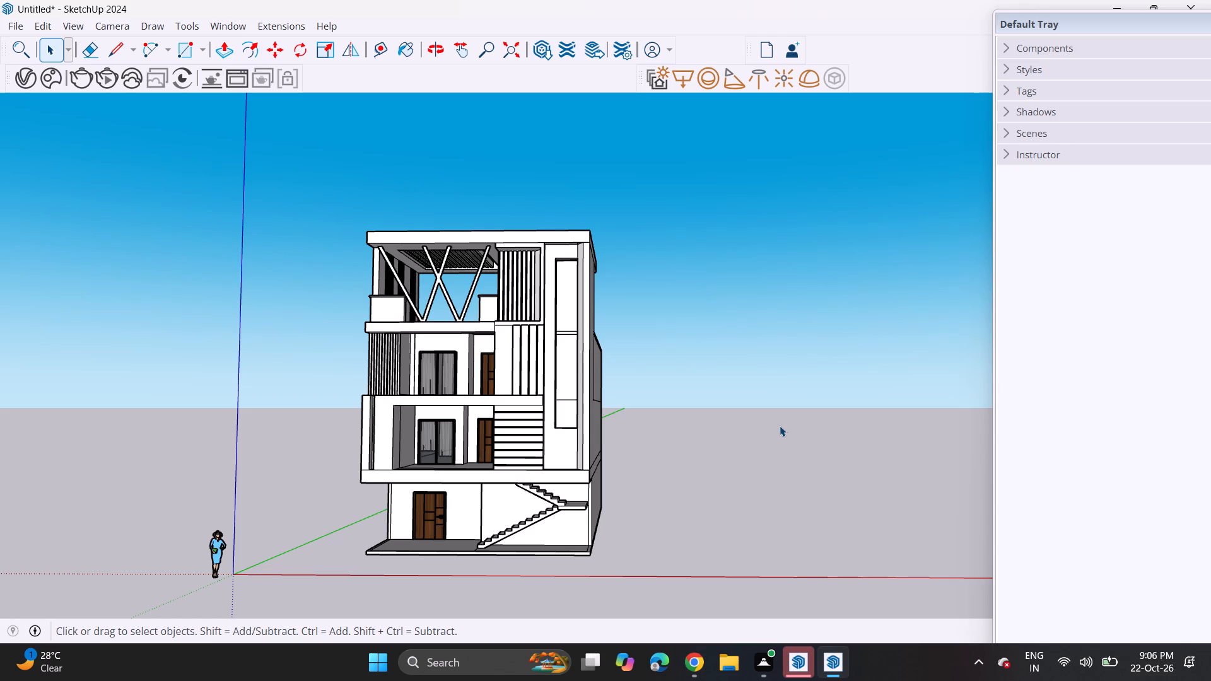
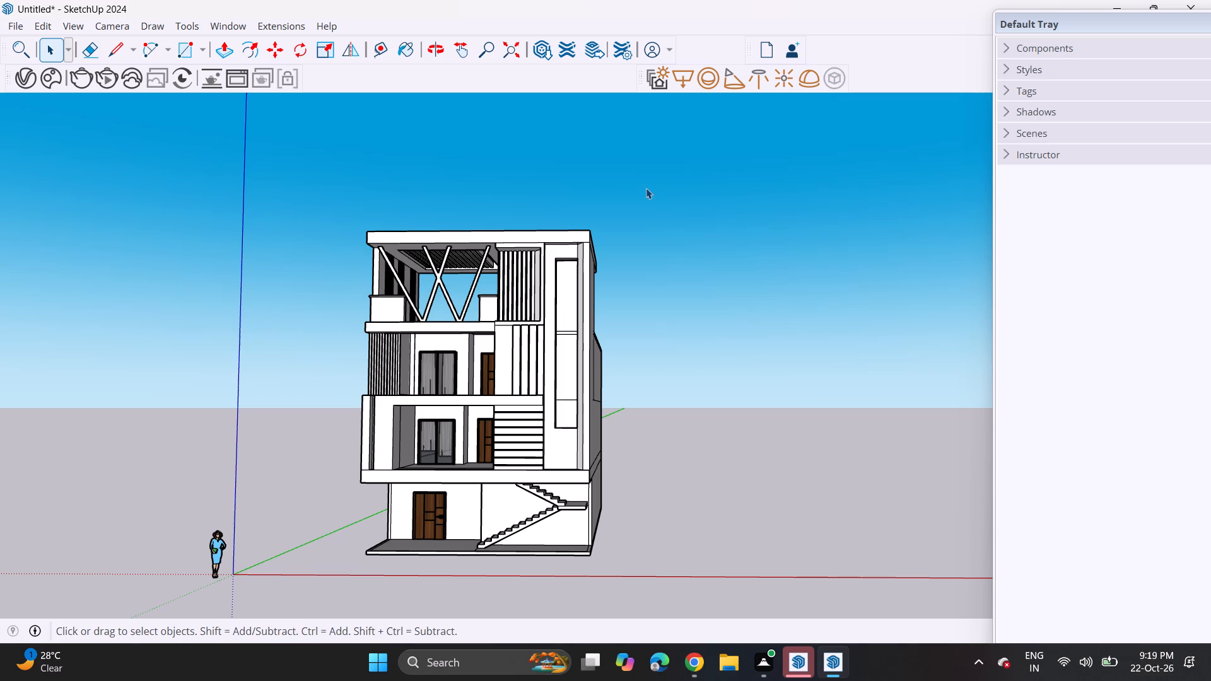
# Examine the house's front facade, balconies, doors and strip cladding from several angles and distances.
pyautogui.scroll(-5, 491, 320)
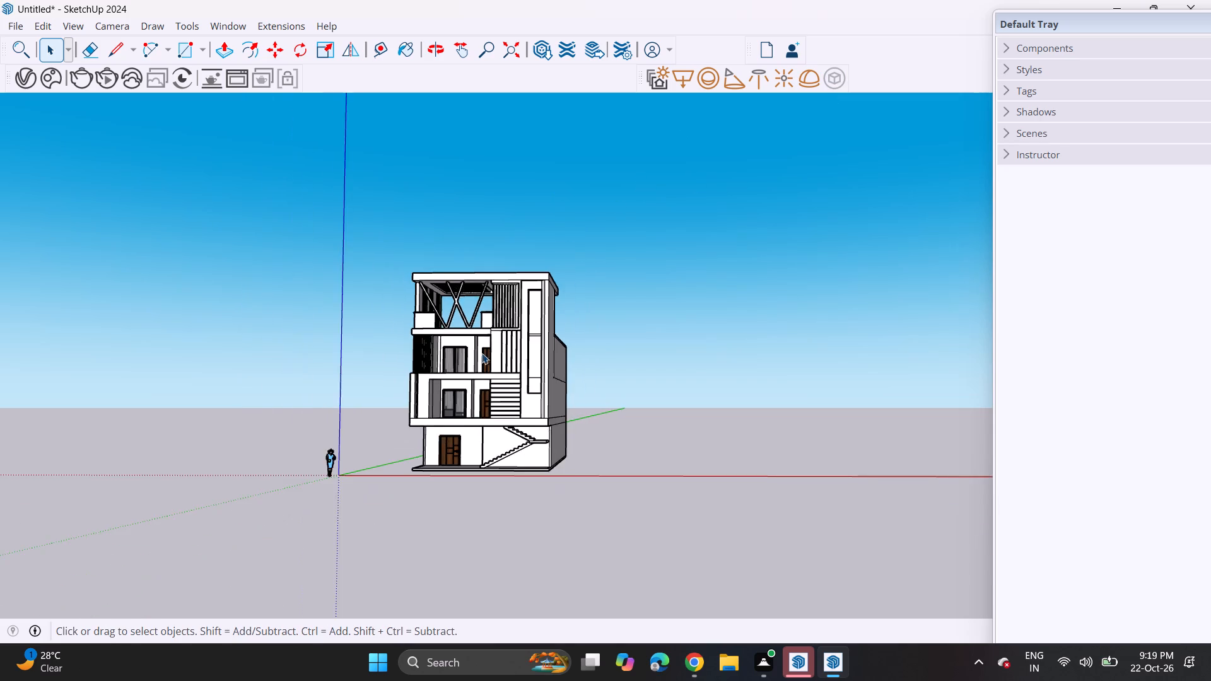
pyautogui.scroll(1, 483, 353)
pyautogui.moveTo(511, 361); pyautogui.dragTo(567, 368, button='middle')
pyautogui.scroll(5, 544, 377)
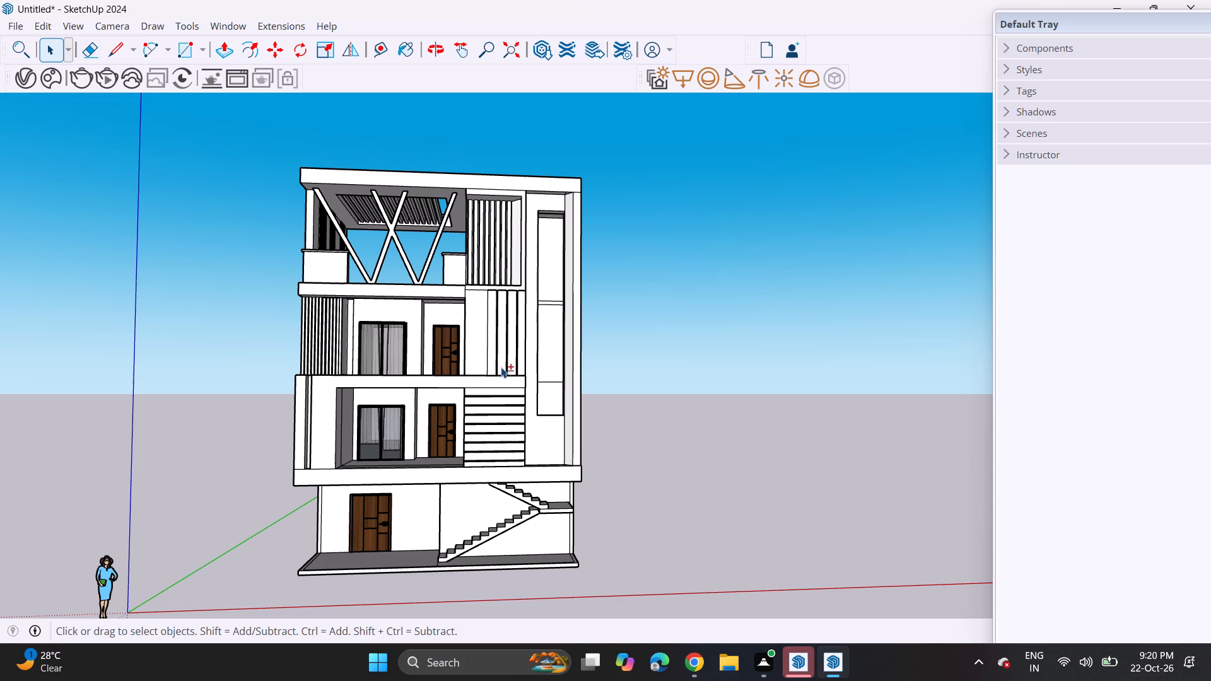
pyautogui.scroll(1, 501, 367)
pyautogui.scroll(-3, 496, 364)
pyautogui.middleClick(411, 376)
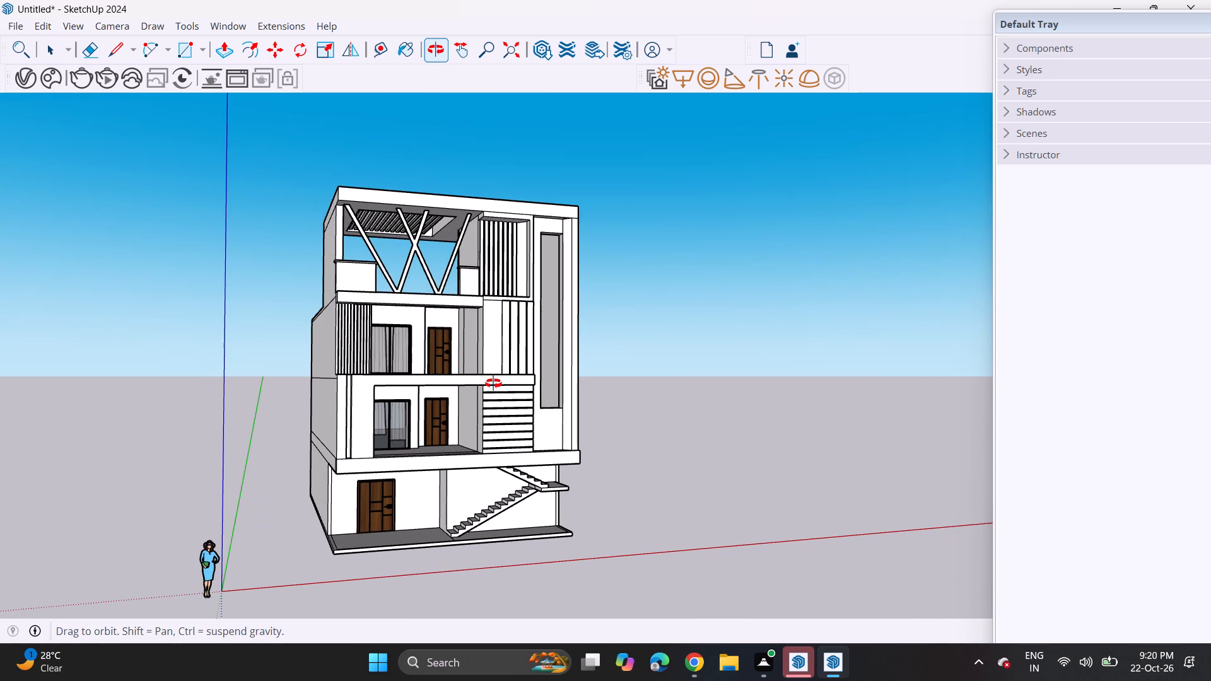
pyautogui.scroll(-1, 493, 383)
pyautogui.moveTo(493, 383); pyautogui.dragTo(521, 383, button='middle')
pyautogui.moveTo(503, 379); pyautogui.dragTo(298, 380, button='middle')
pyautogui.scroll(6, 462, 395)
pyautogui.keyDown('shift'); pyautogui.middleClick(418, 397); pyautogui.keyUp('shift')
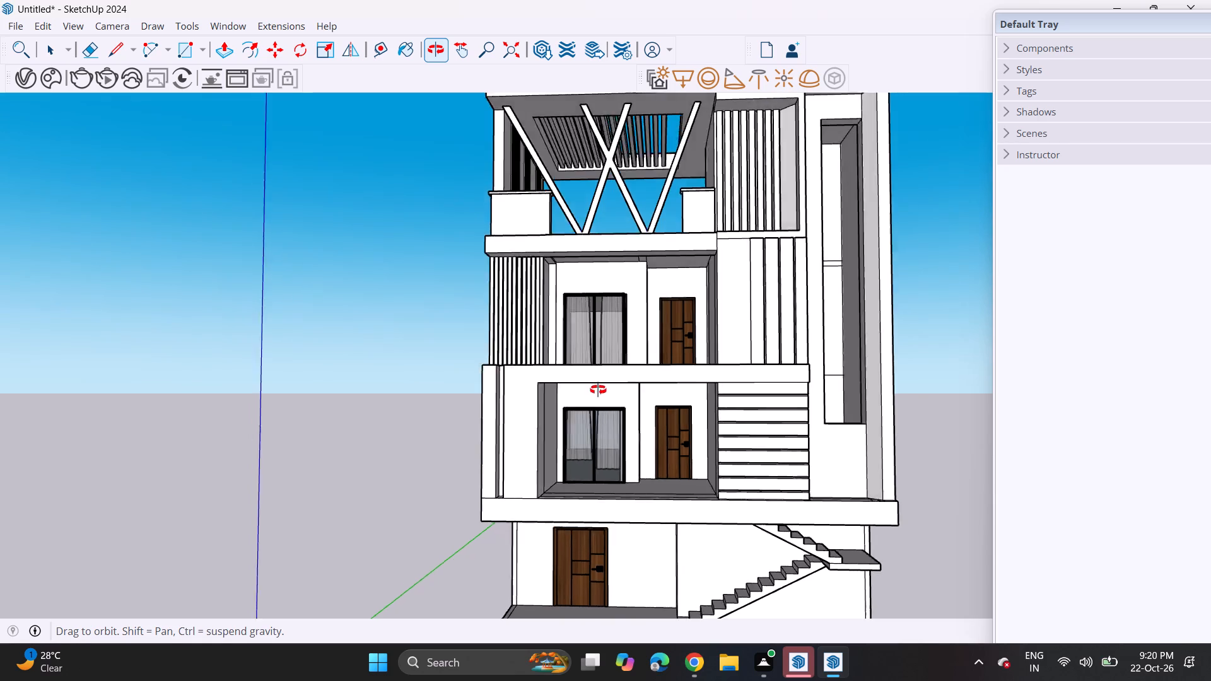
pyautogui.scroll(-4, 626, 435)
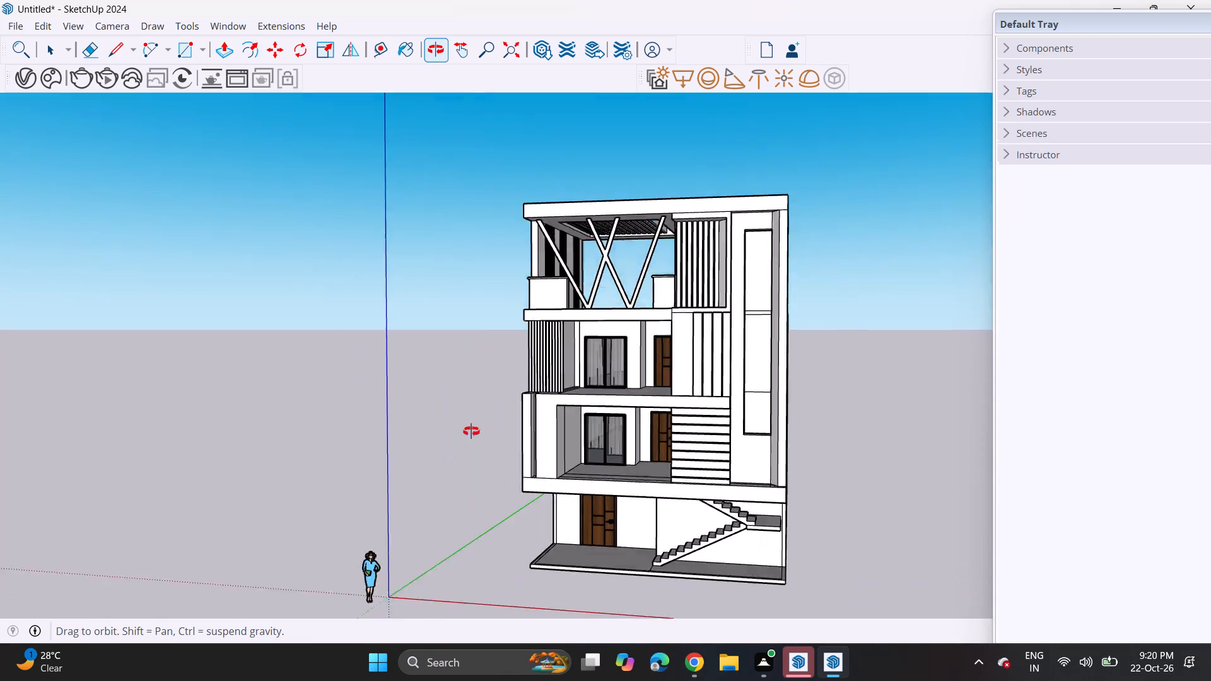
pyautogui.scroll(-6, 616, 453)
pyautogui.keyDown('shift'); pyautogui.moveTo(624, 440); pyautogui.dragTo(548, 434, button='middle'); pyautogui.keyUp('shift')
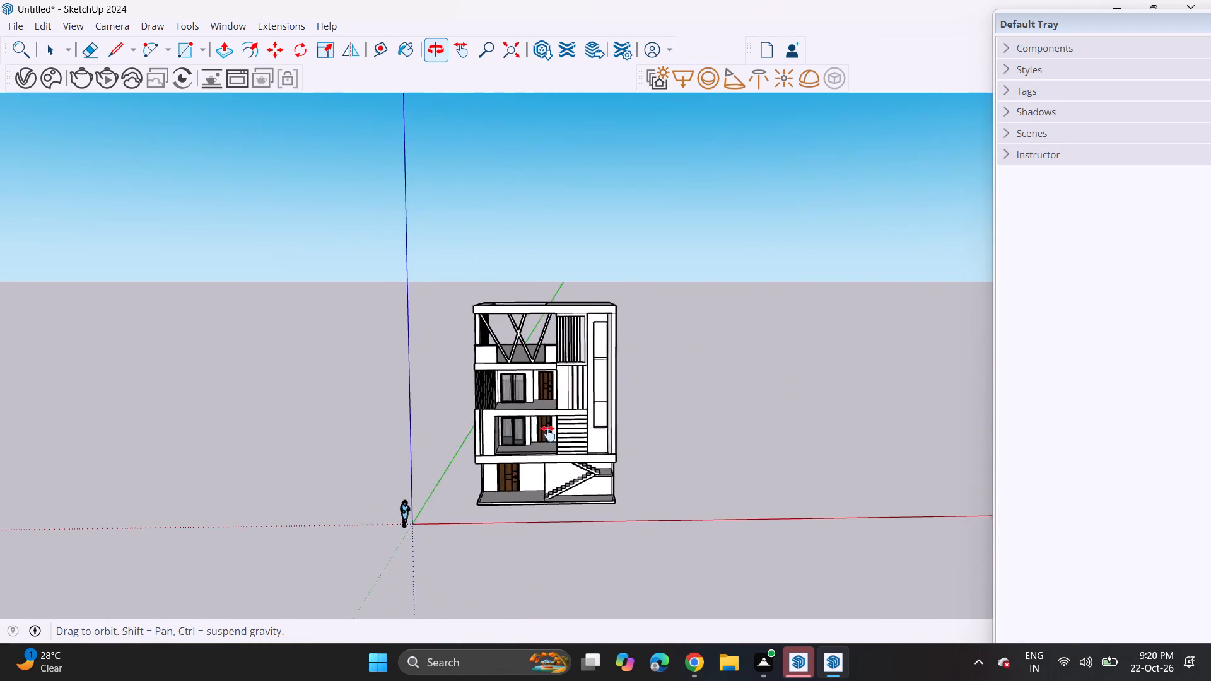
pyautogui.keyDown('shift'); pyautogui.moveTo(548, 434); pyautogui.dragTo(584, 445, button='middle'); pyautogui.keyUp('shift')
pyautogui.scroll(6, 582, 430)
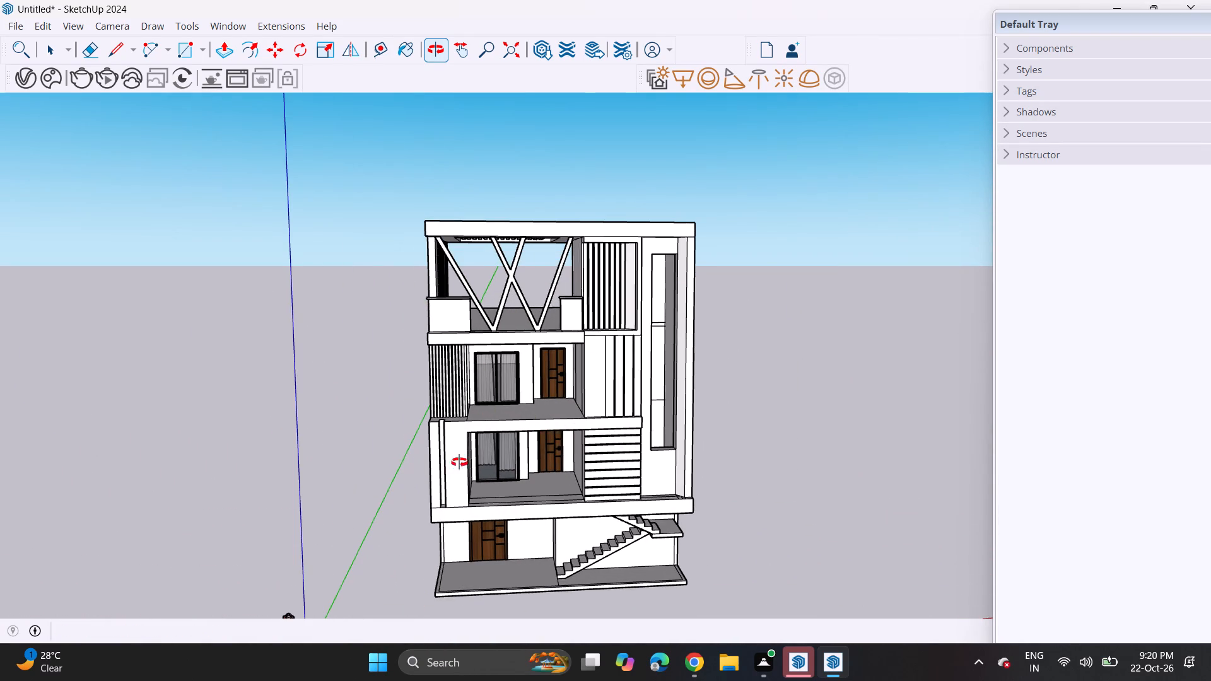
pyautogui.moveTo(598, 430); pyautogui.dragTo(479, 412, button='middle')
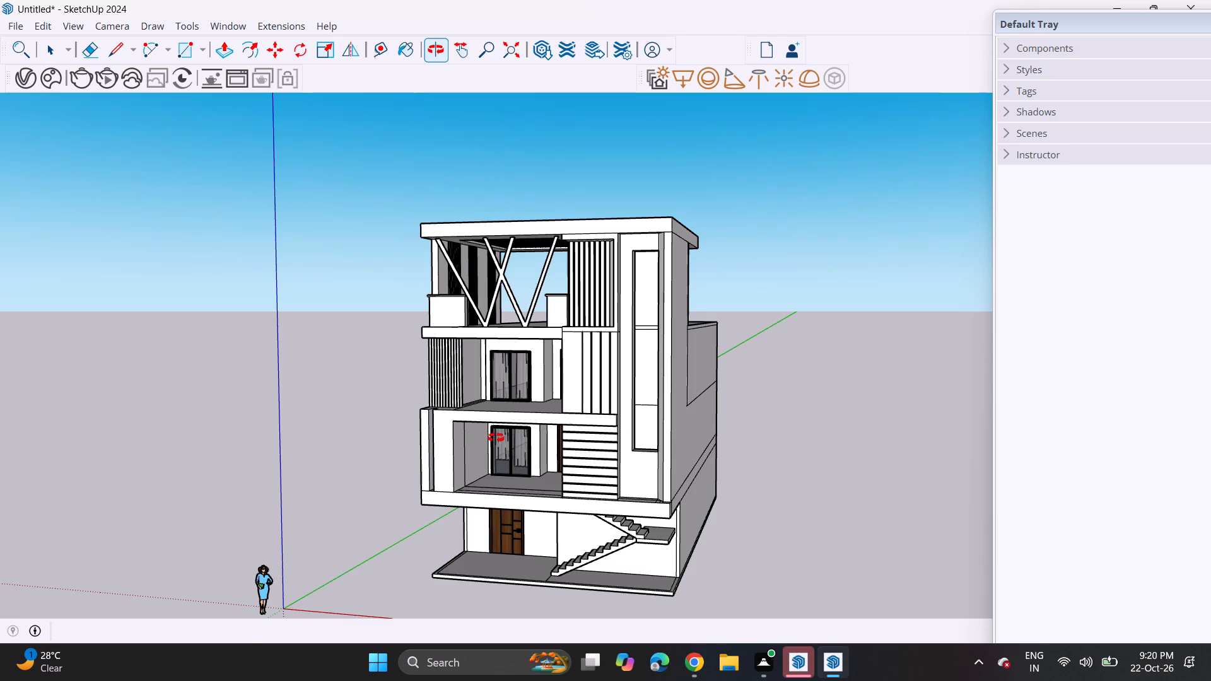
pyautogui.moveTo(457, 450); pyautogui.dragTo(557, 425, button='middle')
pyautogui.scroll(5, 551, 415)
pyautogui.scroll(-5, 546, 411)
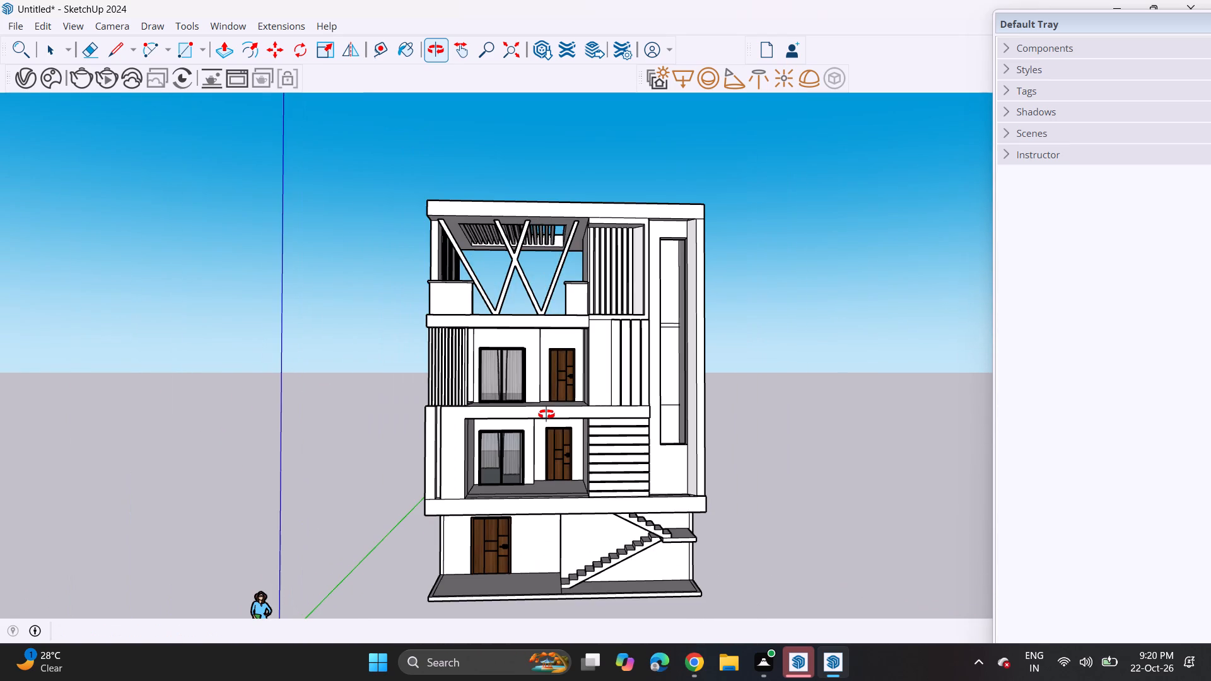
pyautogui.scroll(-4, 570, 461)
pyautogui.scroll(6, 571, 462)
pyautogui.scroll(2, 525, 439)
pyautogui.moveTo(503, 437); pyautogui.dragTo(417, 435, button='middle')
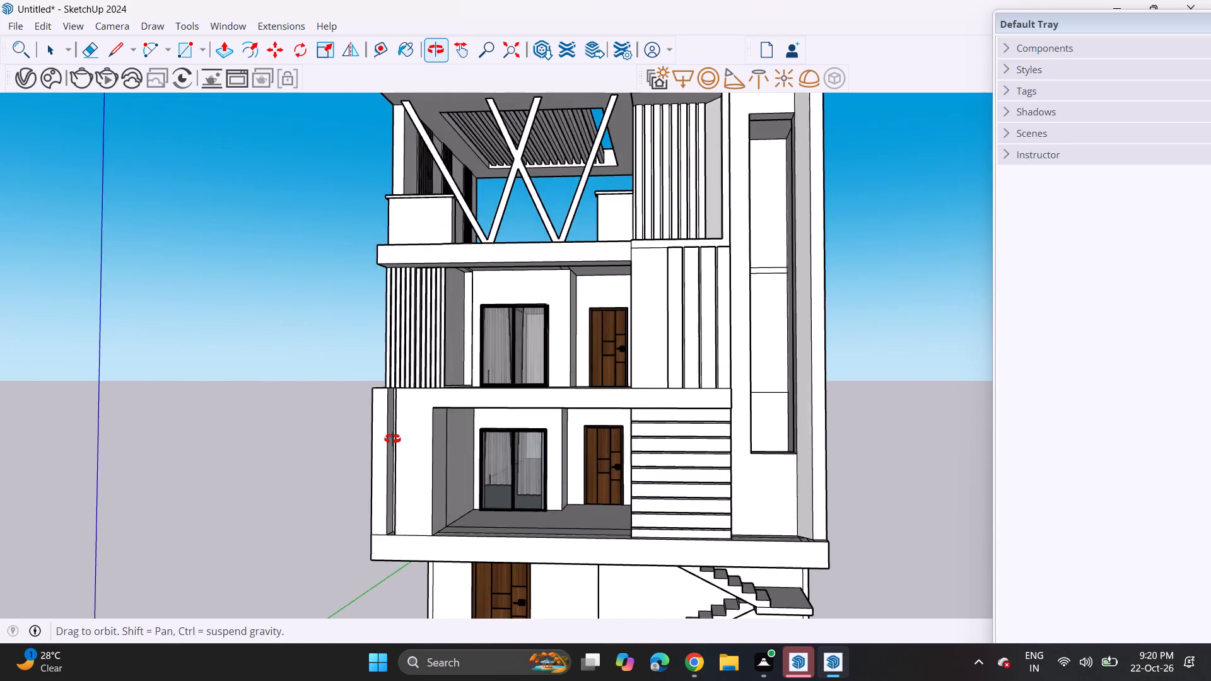
pyautogui.scroll(-1, 414, 444)
pyautogui.scroll(1, 414, 444)
pyautogui.scroll(-3, 414, 444)
pyautogui.moveTo(472, 479); pyautogui.dragTo(563, 419, button='middle')
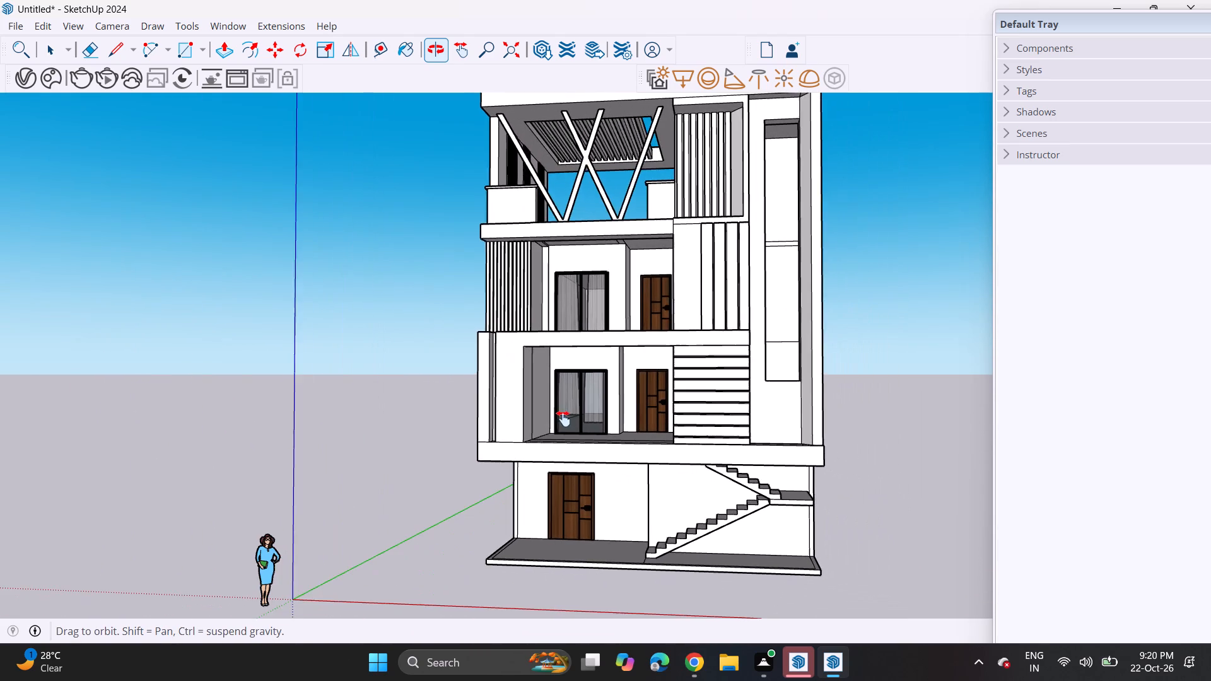
pyautogui.moveTo(563, 419); pyautogui.dragTo(582, 422, button='middle')
# Import the Ver+Glass+Railing model from the Downloads folder and place it beside the house.
pyautogui.click(8, 21)
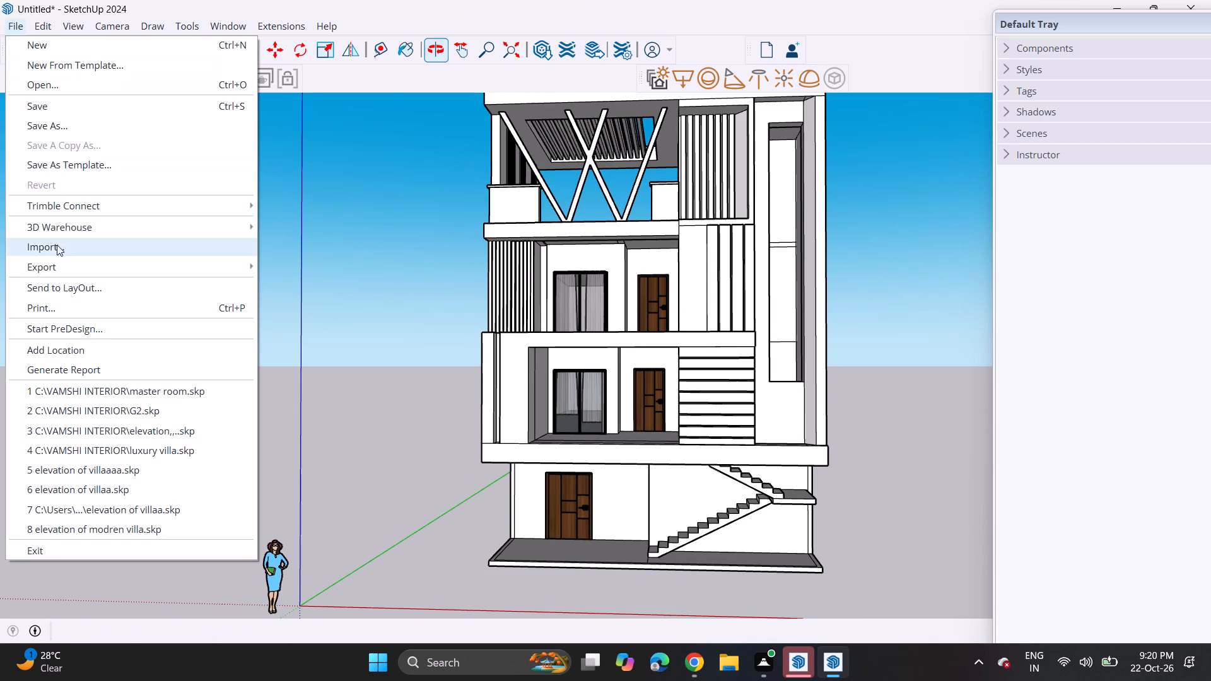
pyautogui.click(57, 245)
pyautogui.scroll(-7, 278, 214)
pyautogui.scroll(-17, 278, 215)
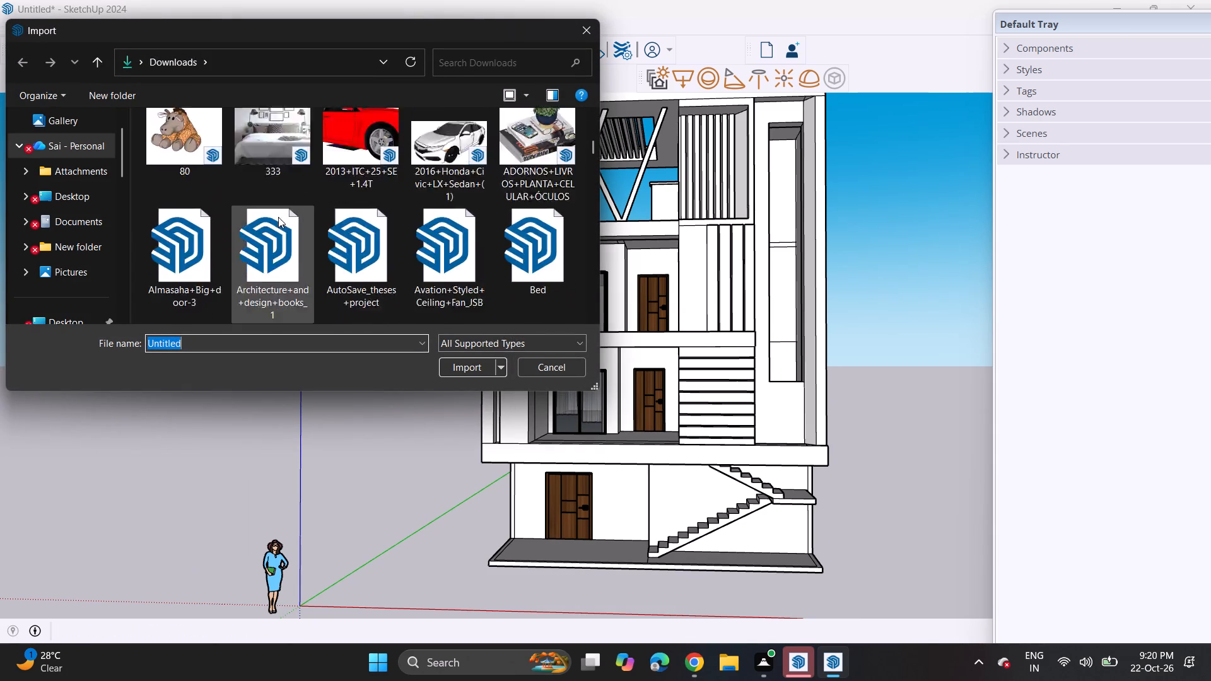
pyautogui.scroll(-18, 278, 217)
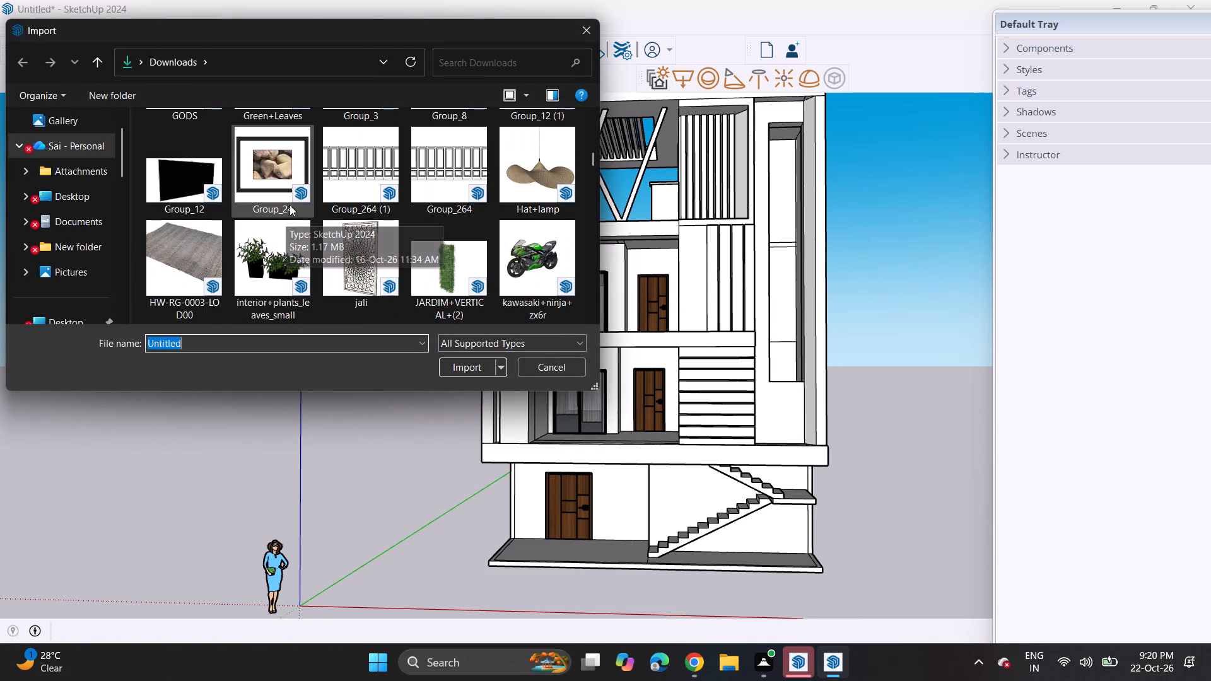
pyautogui.scroll(-9, 291, 197)
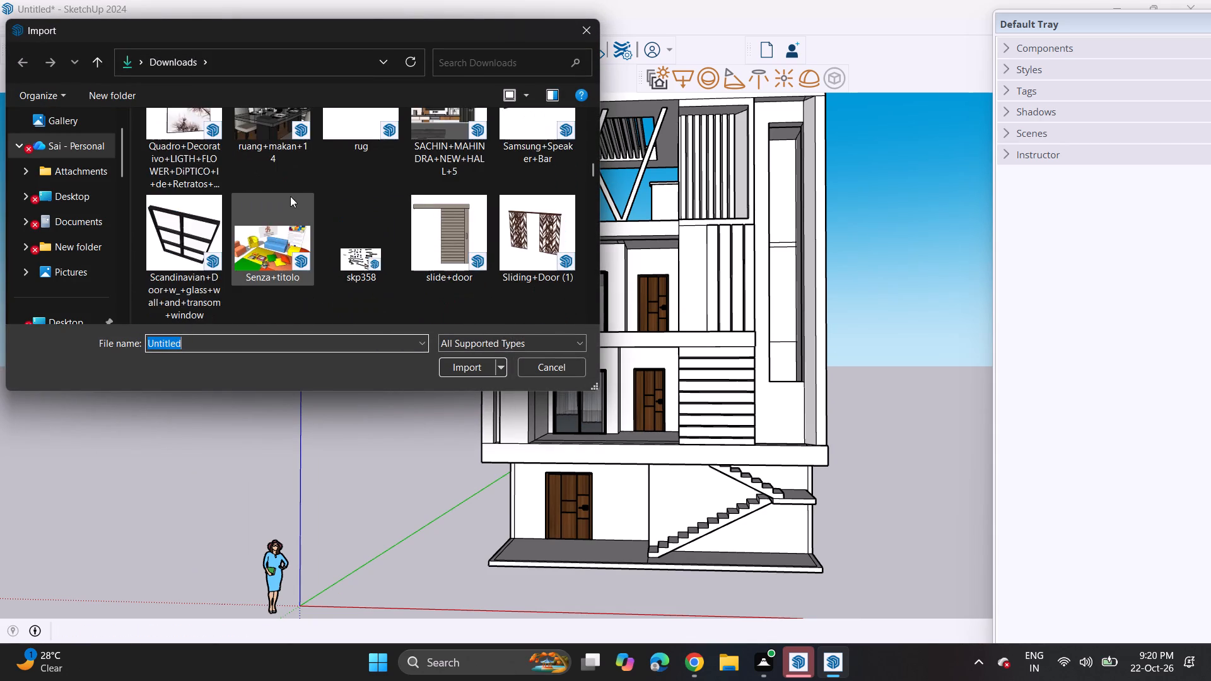
pyautogui.scroll(-7, 290, 196)
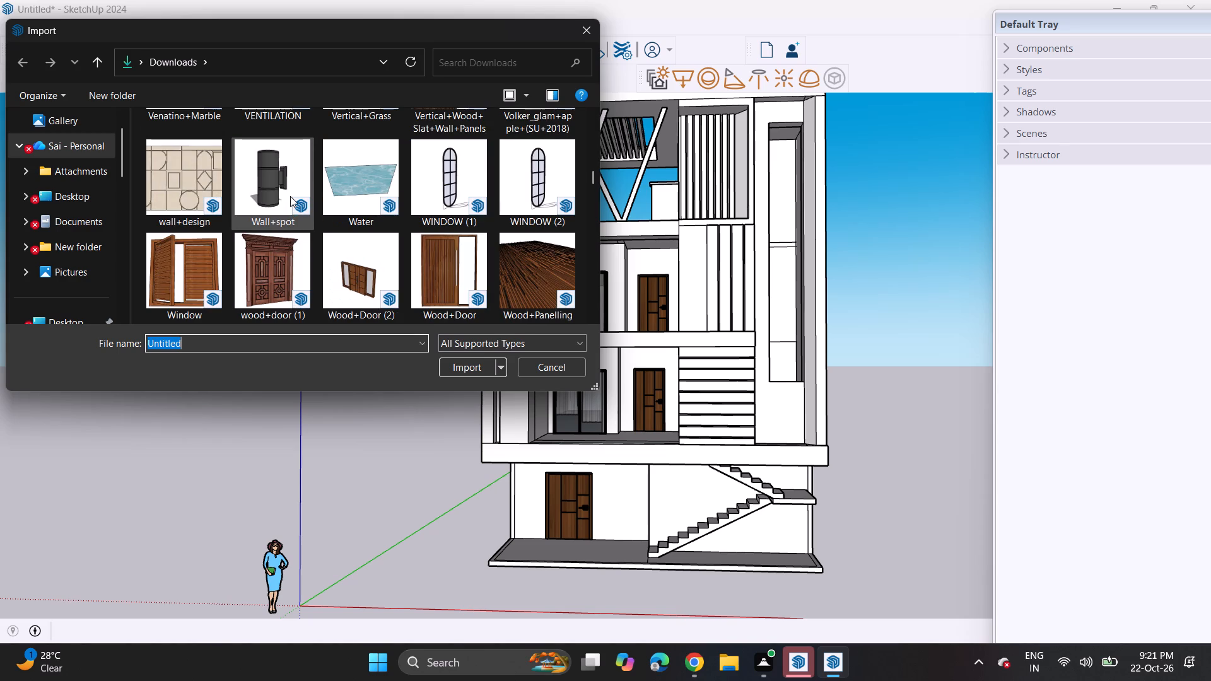
pyautogui.scroll(-12, 290, 196)
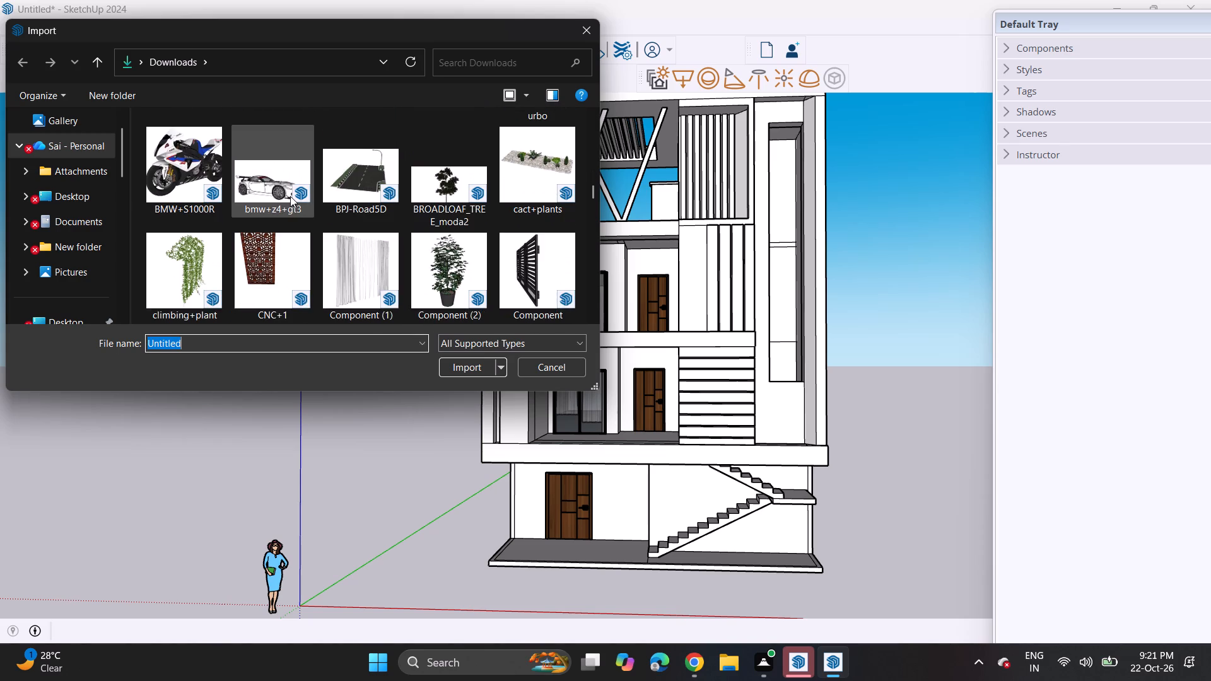
pyautogui.scroll(-7, 290, 196)
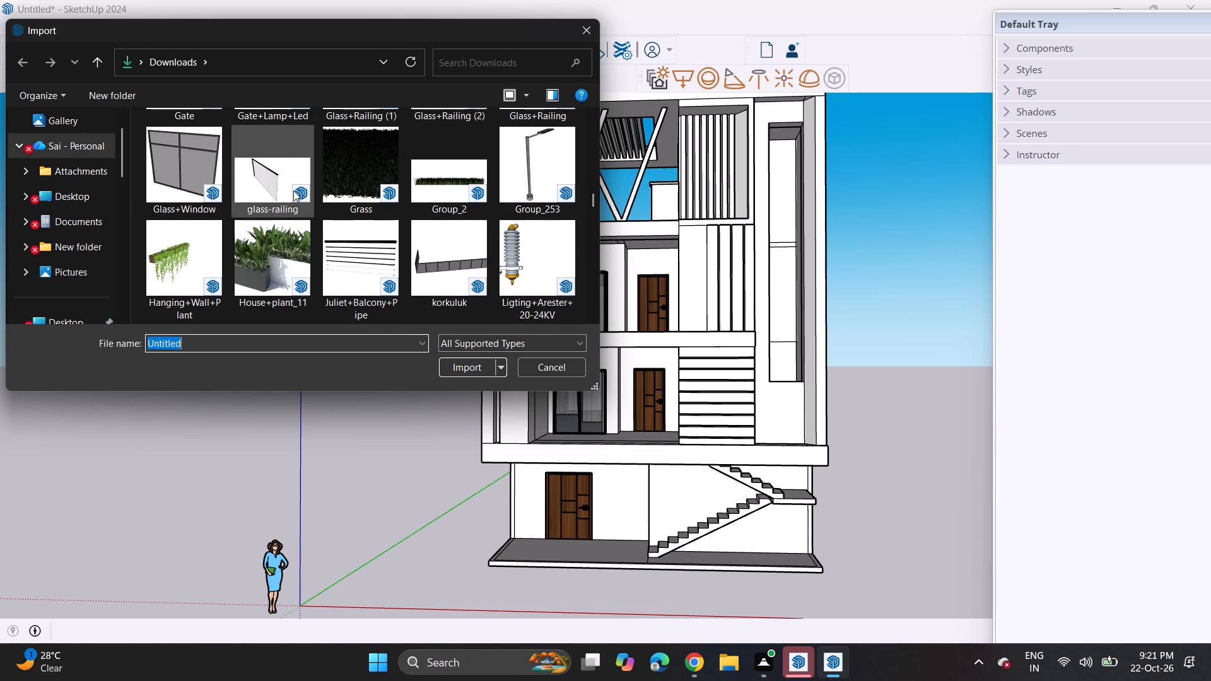
pyautogui.scroll(-5, 295, 186)
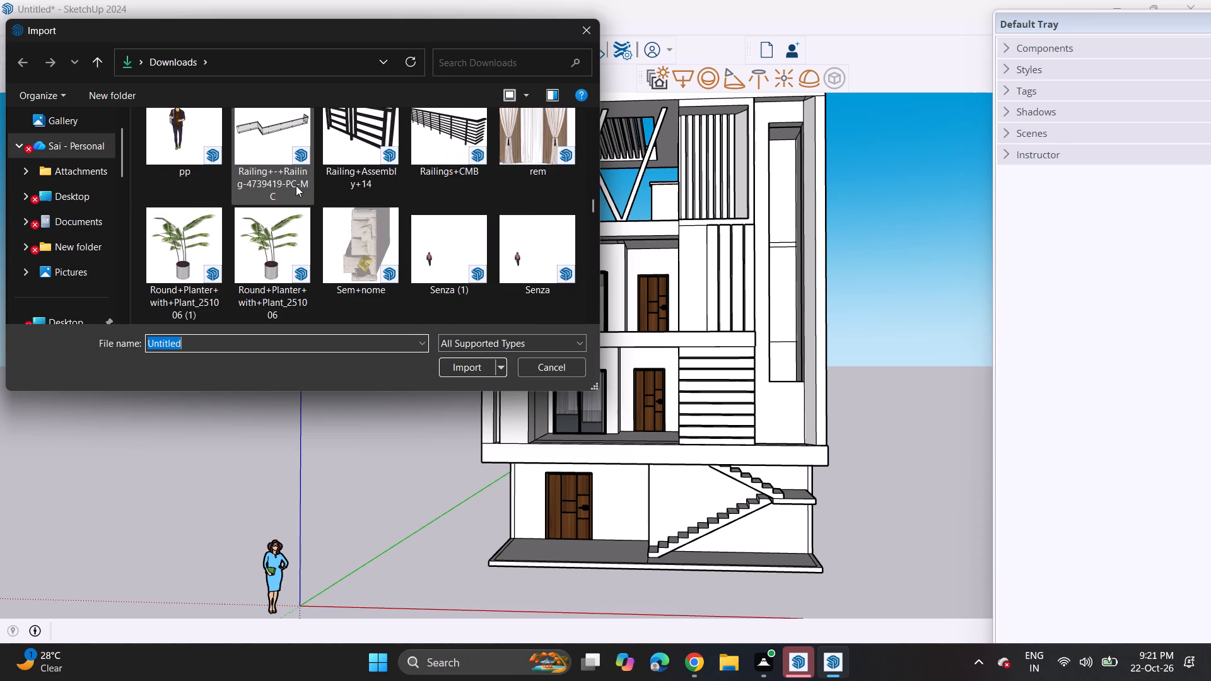
pyautogui.scroll(-6, 296, 185)
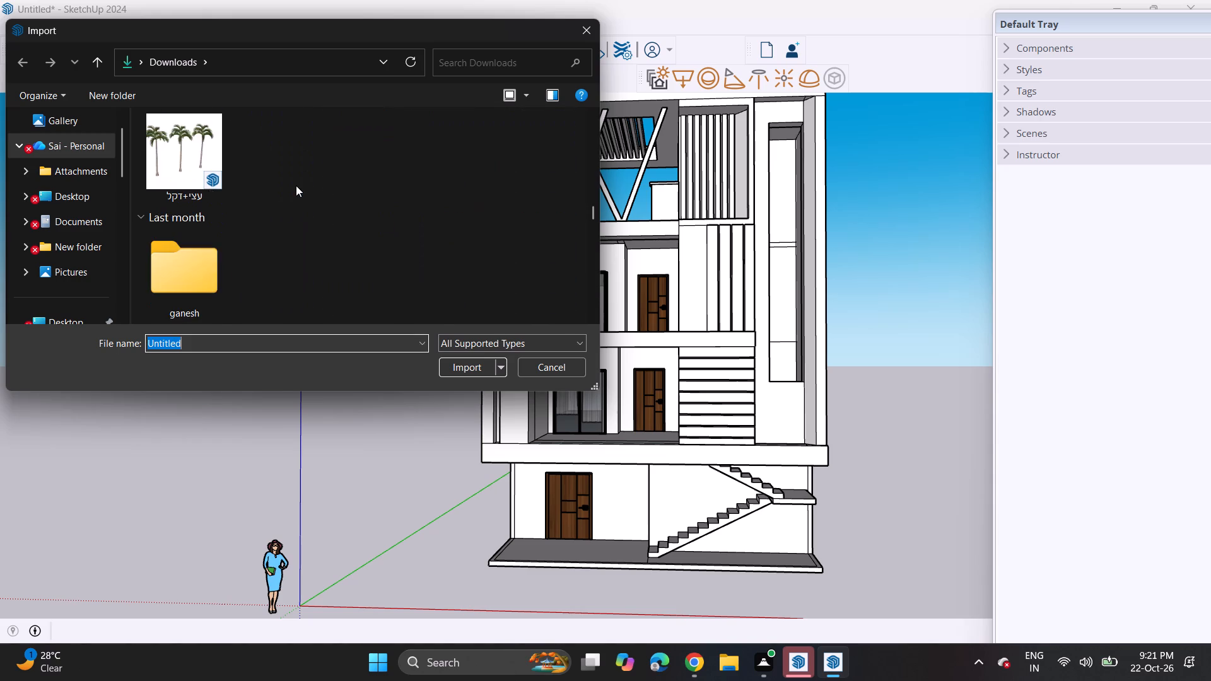
pyautogui.scroll(3, 296, 185)
pyautogui.scroll(-3, 296, 185)
pyautogui.scroll(2, 296, 185)
pyautogui.click(268, 232)
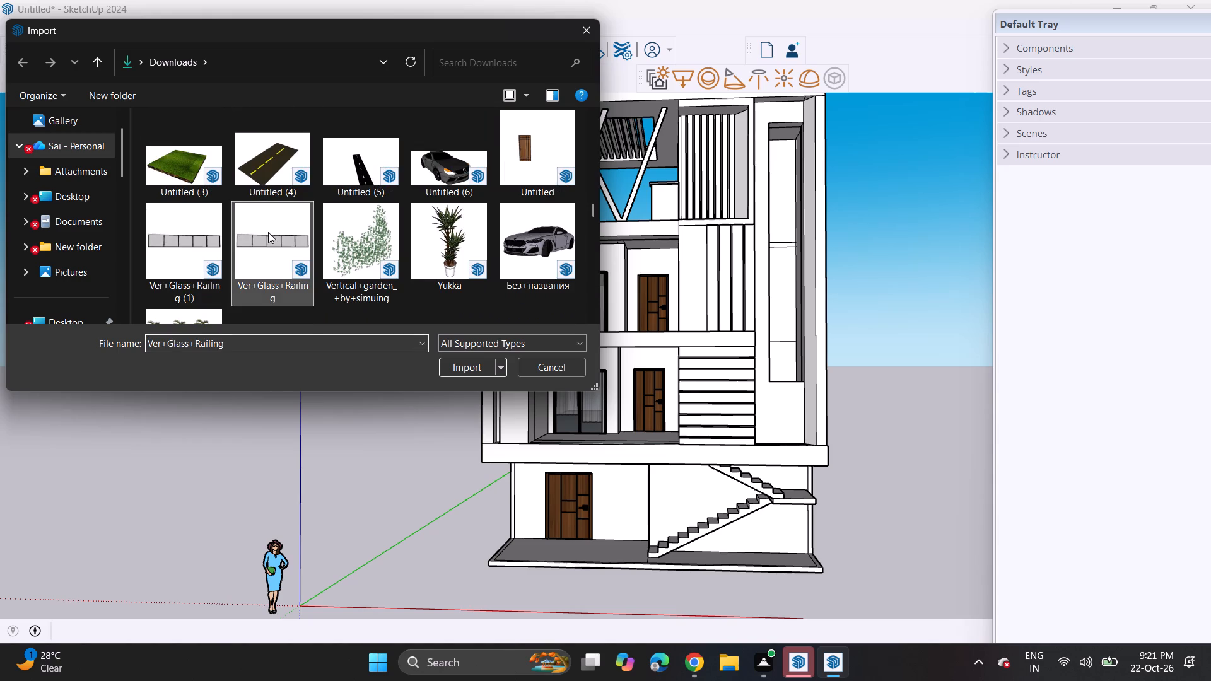
pyautogui.click(460, 366)
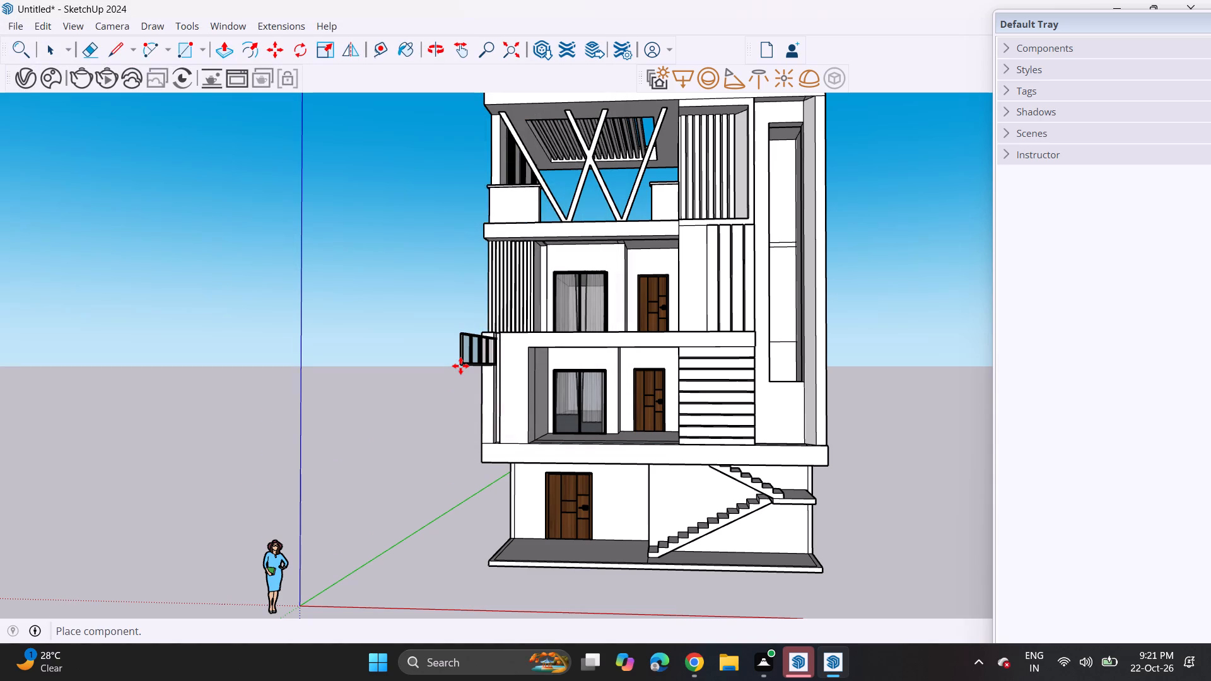
pyautogui.scroll(-6, 779, 305)
pyautogui.click(845, 401)
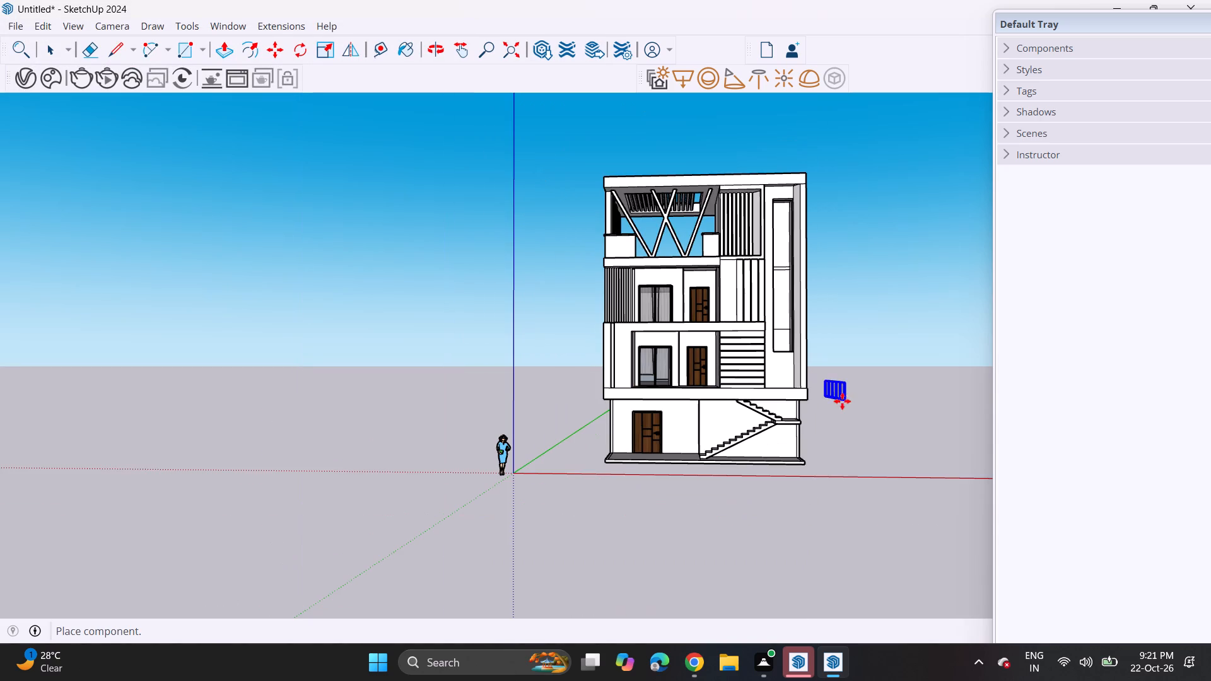
# Rotate the imported glass railing about a quarter turn around the green axis.
pyautogui.click(316, 62)
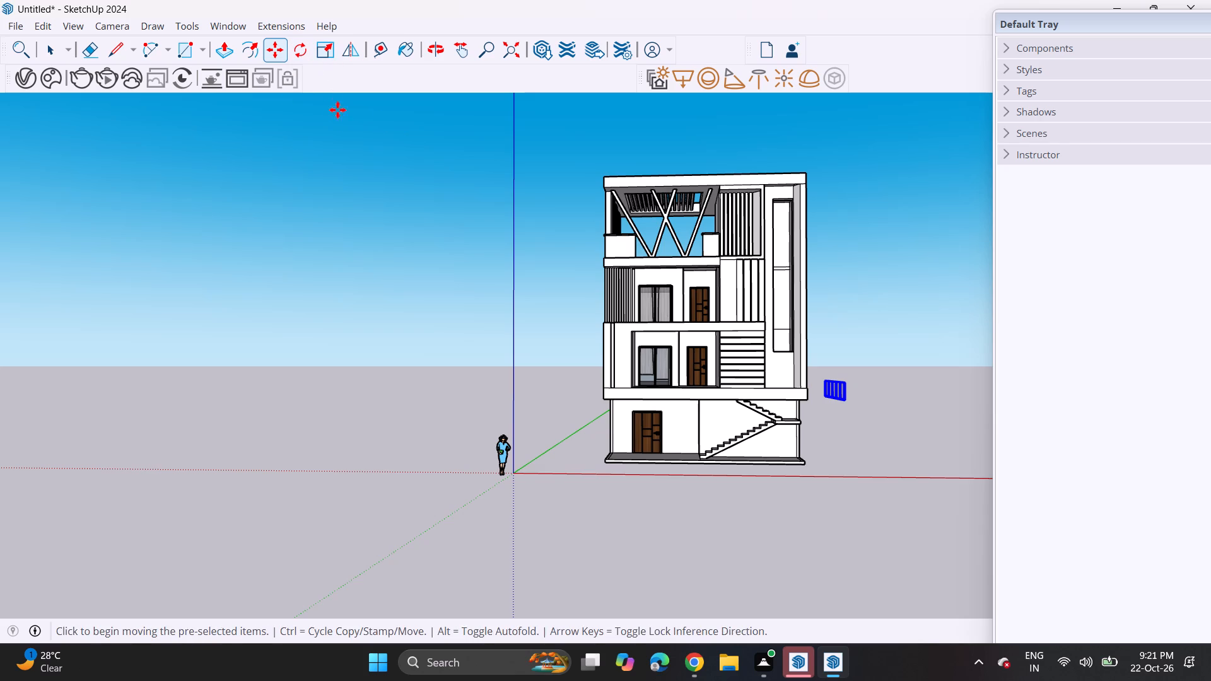
pyautogui.click(293, 60)
pyautogui.click(465, 331)
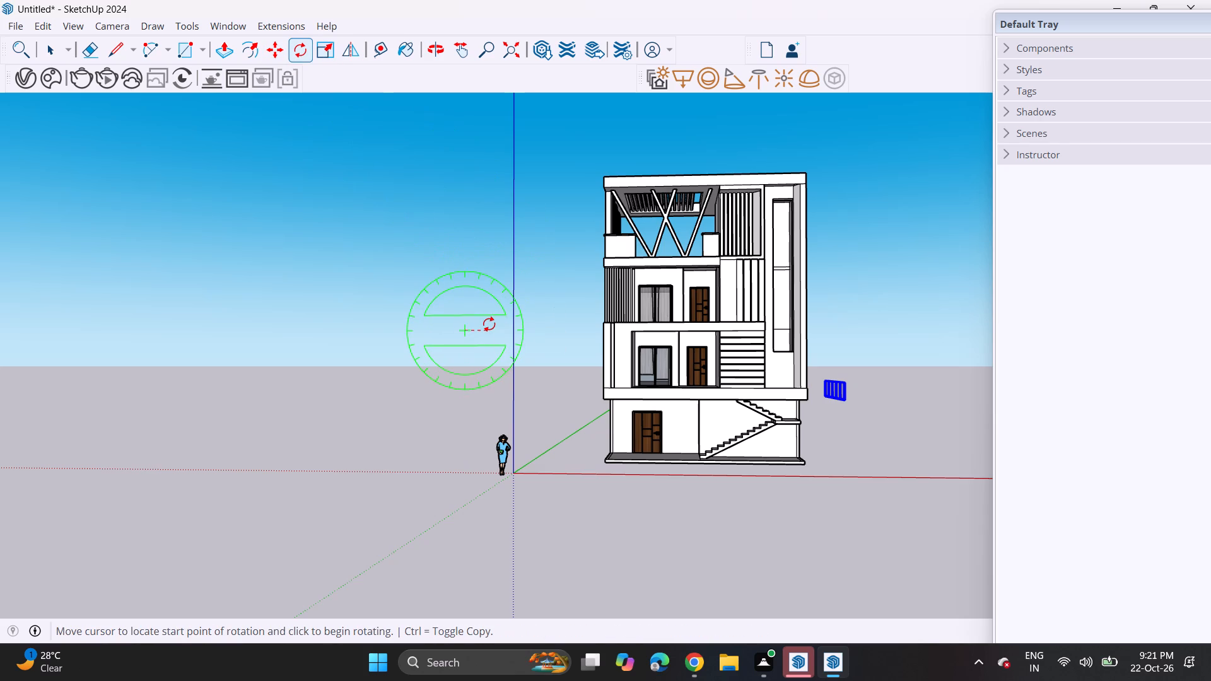
pyautogui.click(489, 324)
pyautogui.click(464, 263)
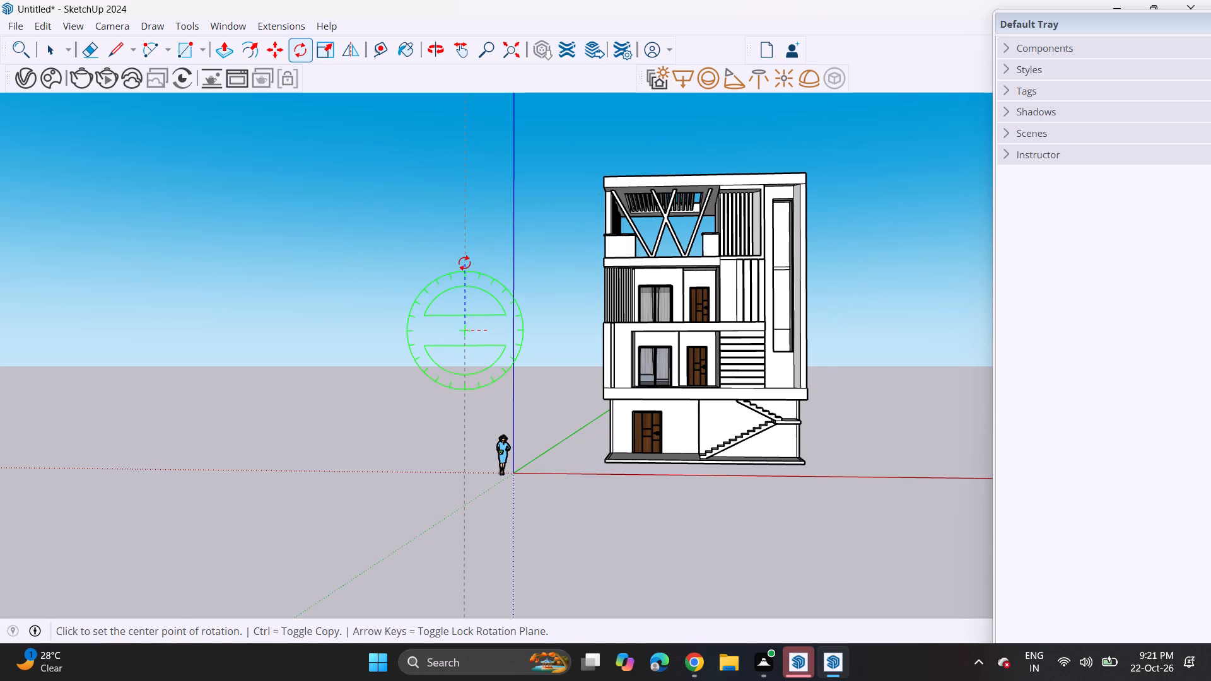
# Rotate the glass railing about a quarter turn around the red axis so it stands on end, and deselect it.
pyautogui.scroll(-7, 492, 236)
pyautogui.scroll(-1, 542, 144)
pyautogui.moveTo(486, 161); pyautogui.dragTo(0, 199, button='middle')
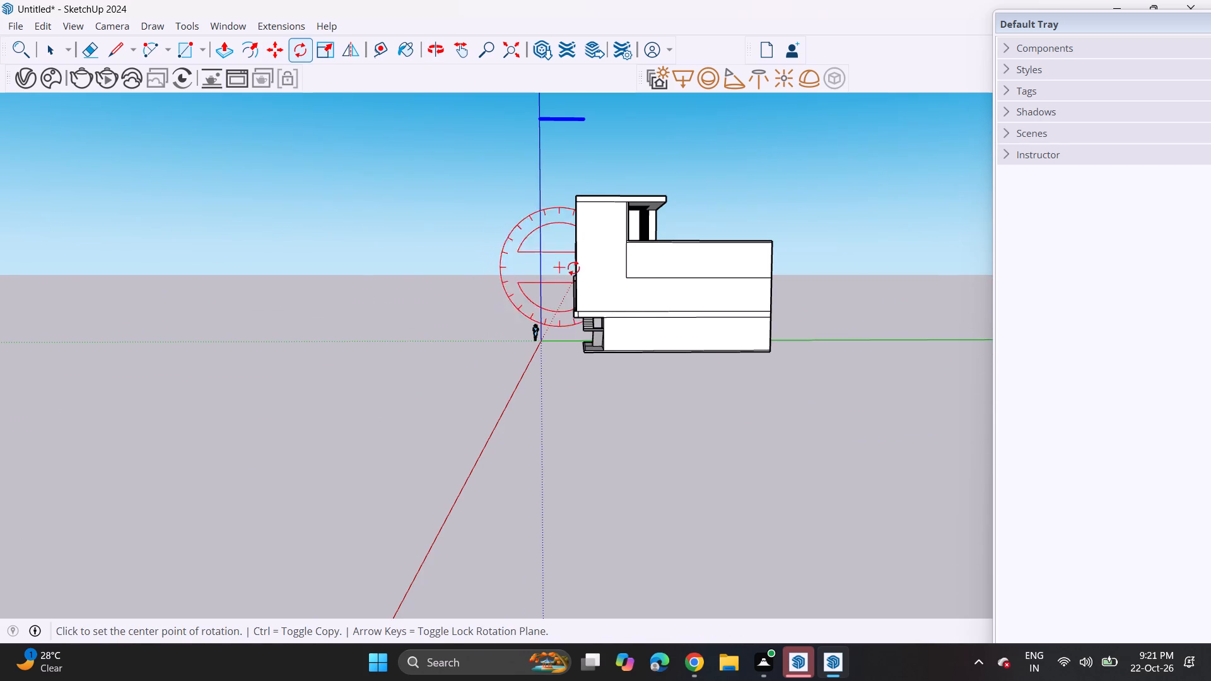
pyautogui.click(603, 273)
pyautogui.click(645, 267)
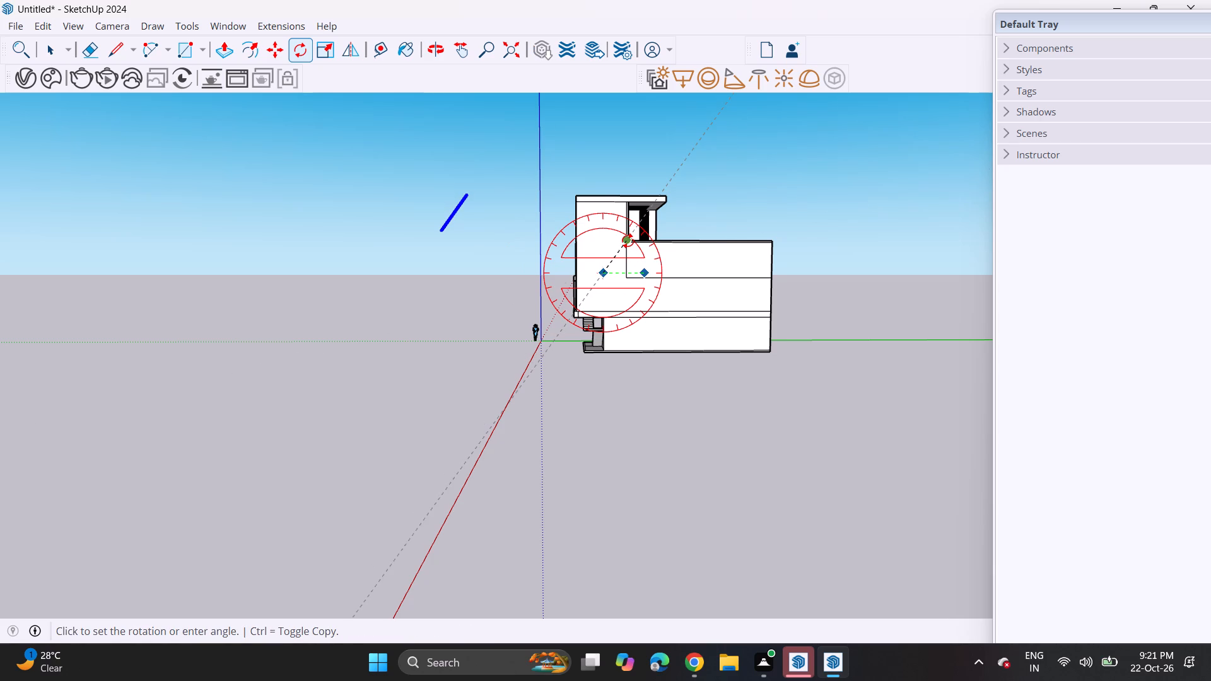
pyautogui.scroll(1, 628, 241)
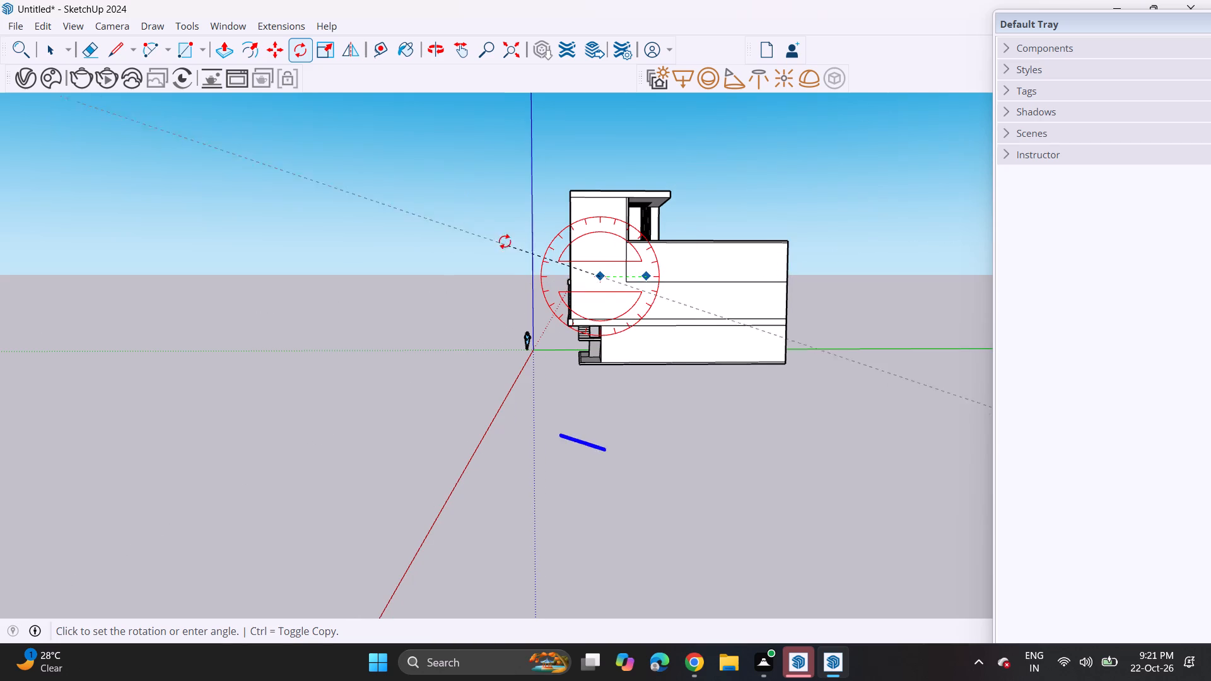
pyautogui.click(595, 217)
pyautogui.moveTo(424, 305); pyautogui.dragTo(819, 320, button='middle')
pyautogui.middleClick(479, 320)
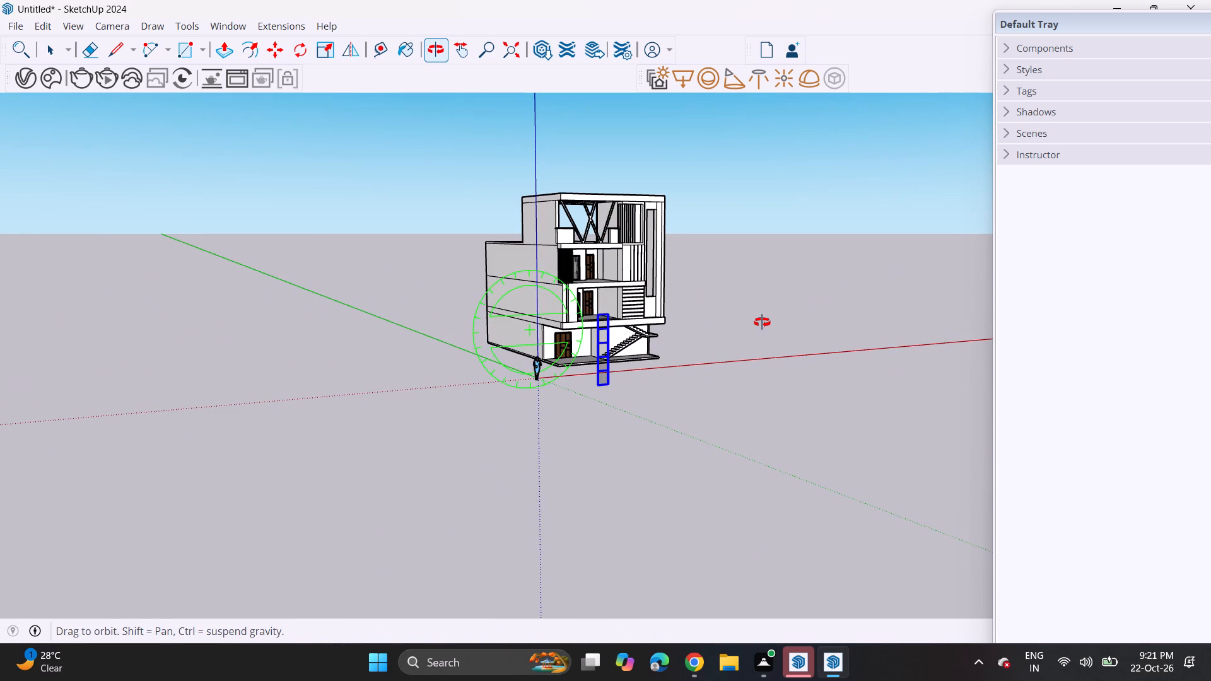
pyautogui.scroll(1, 762, 322)
pyautogui.scroll(-8, 762, 322)
pyautogui.middleClick(812, 331)
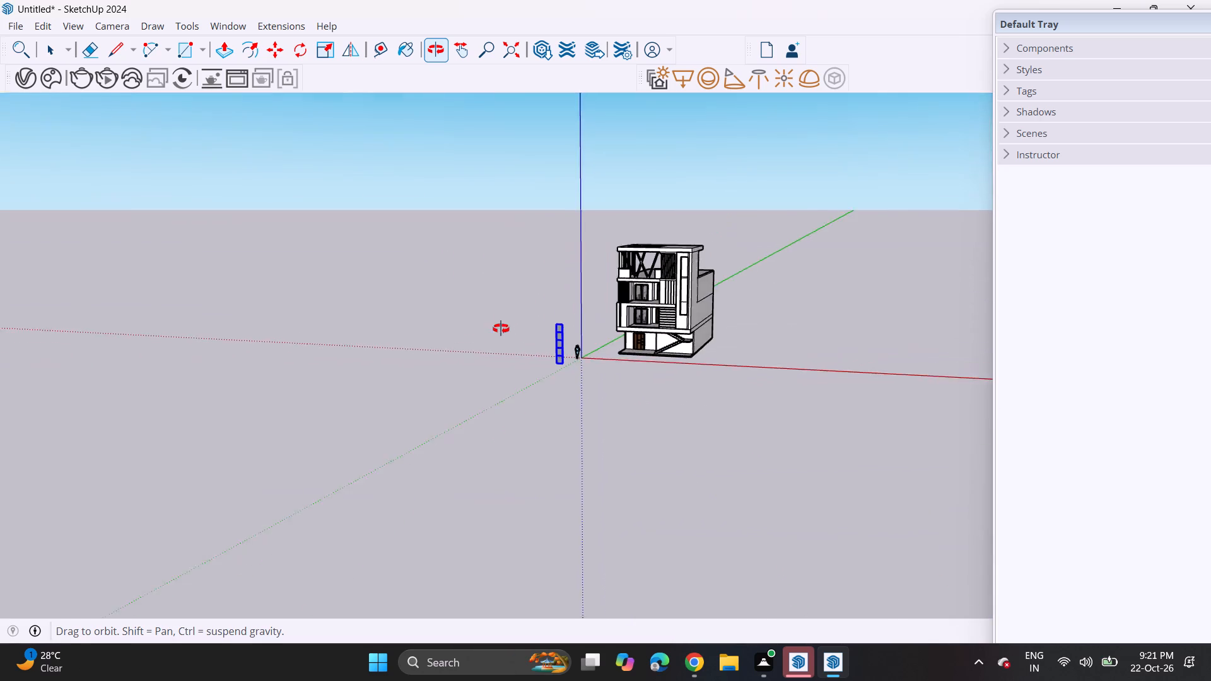
pyautogui.scroll(1, 570, 379)
pyautogui.scroll(4, 624, 363)
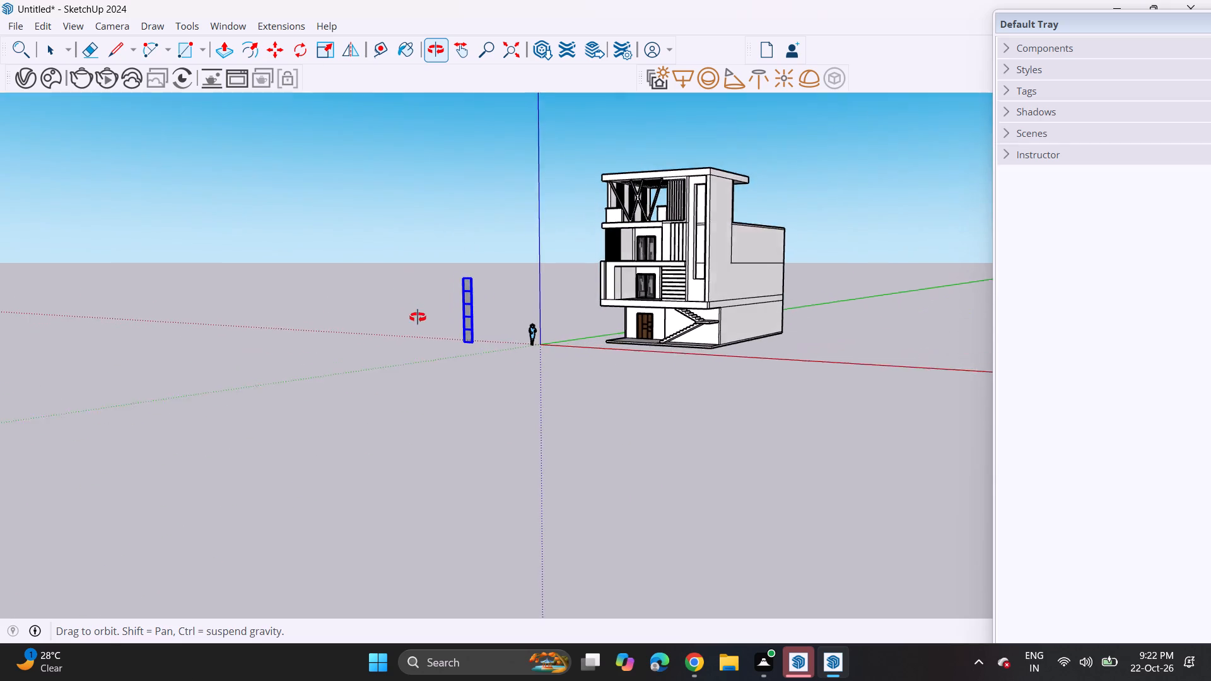
pyautogui.press('space')
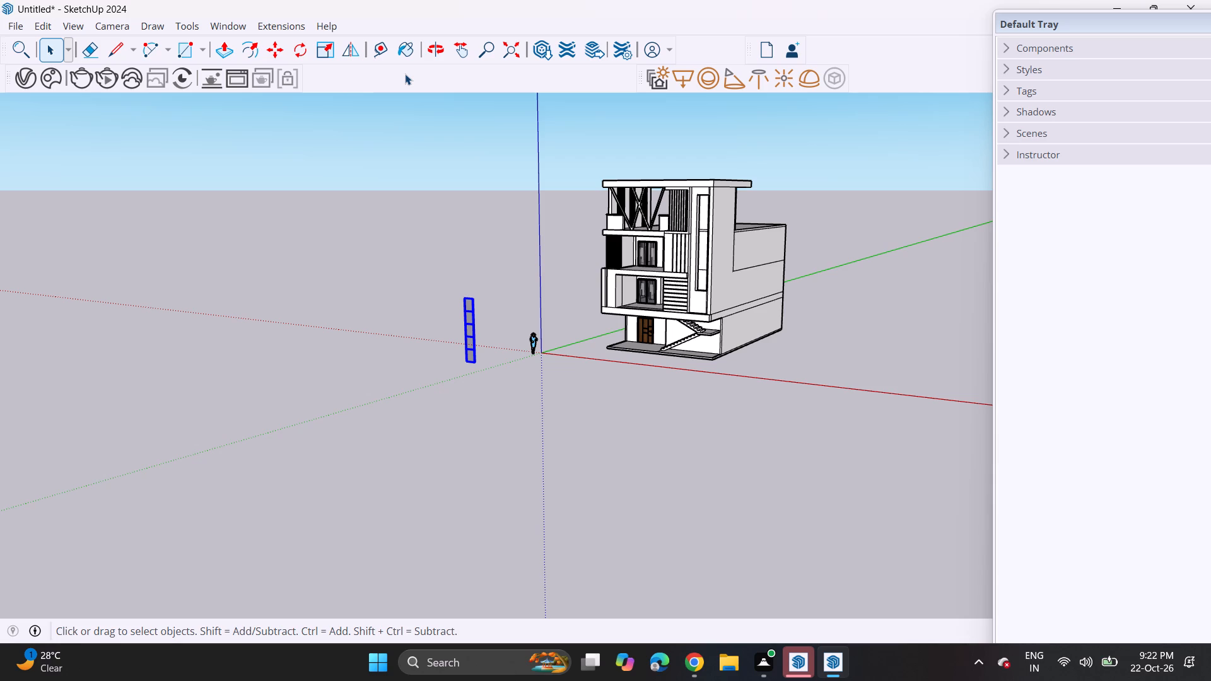
pyautogui.click(405, 74)
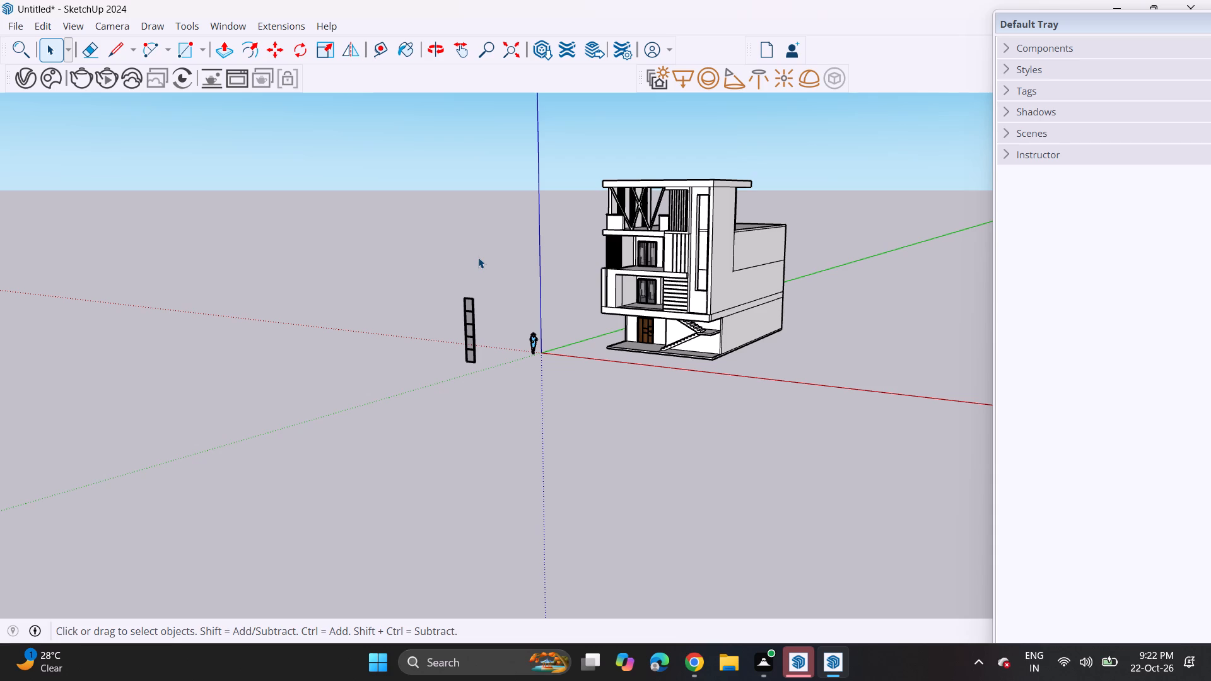
pyautogui.moveTo(199, 358); pyautogui.dragTo(370, 371, button='middle')
pyautogui.scroll(-1, 380, 368)
pyautogui.scroll(5, 547, 340)
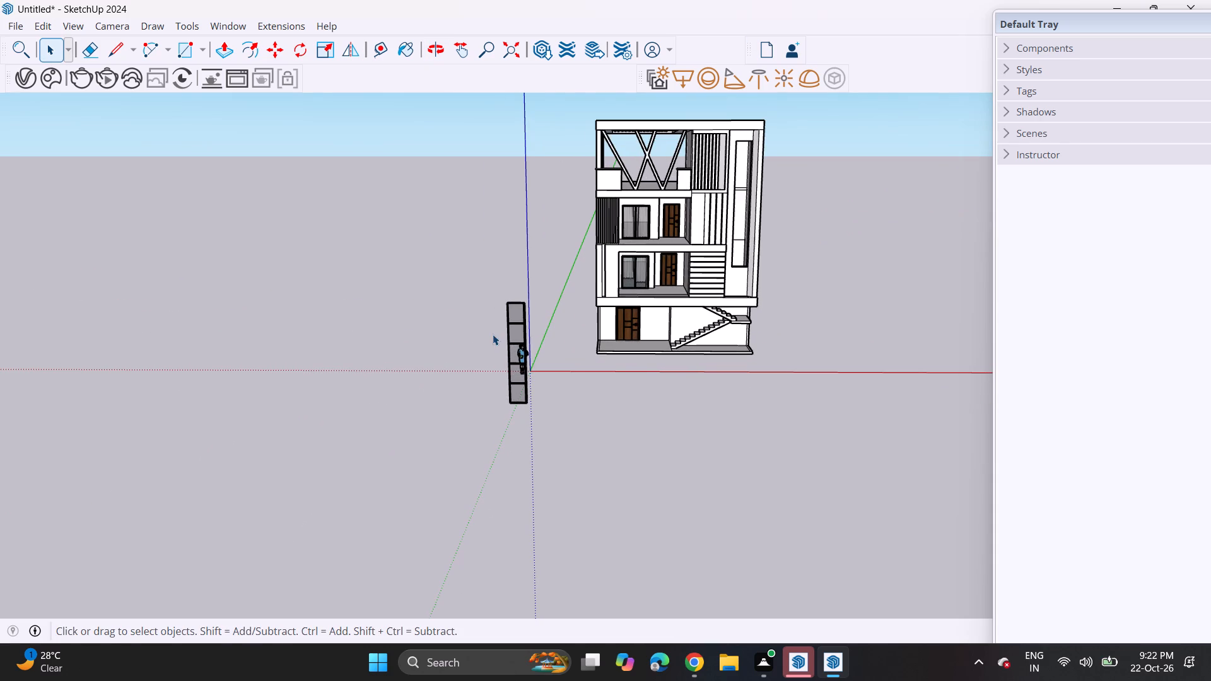
# Move the upright glass railing by its top corner to the top corner of the tall narrow recess in the house's front facade.
pyautogui.click(508, 326)
pyautogui.scroll(6, 531, 323)
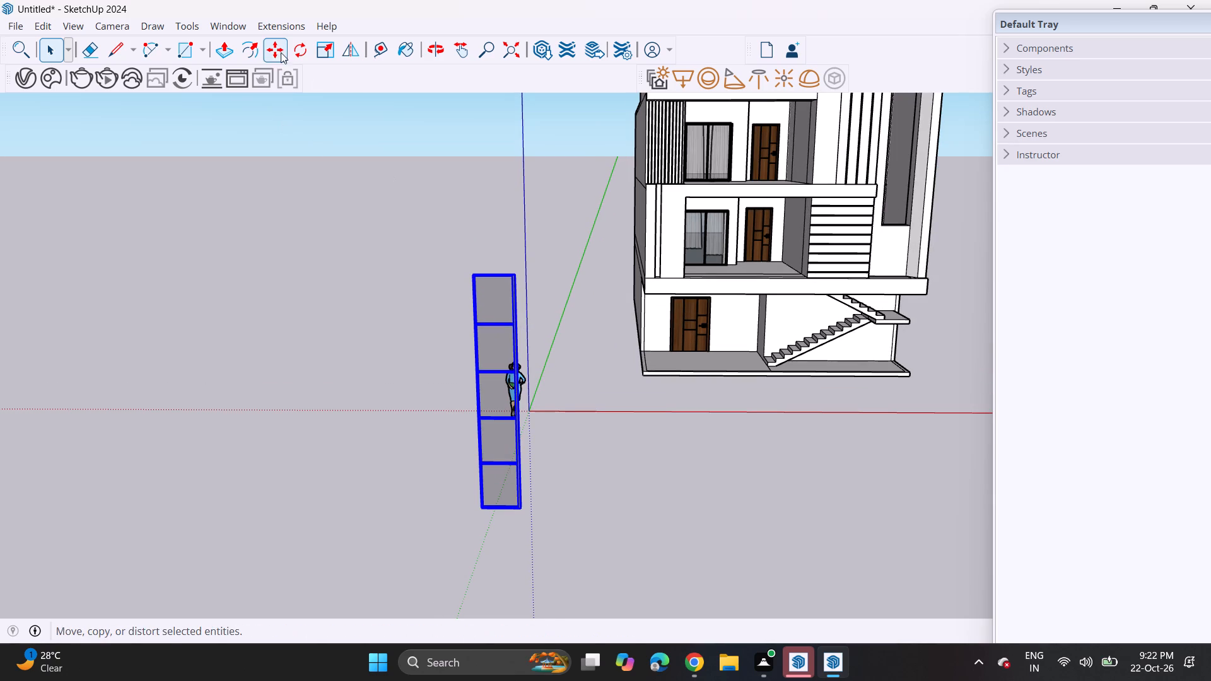
pyautogui.click(274, 49)
pyautogui.click(468, 280)
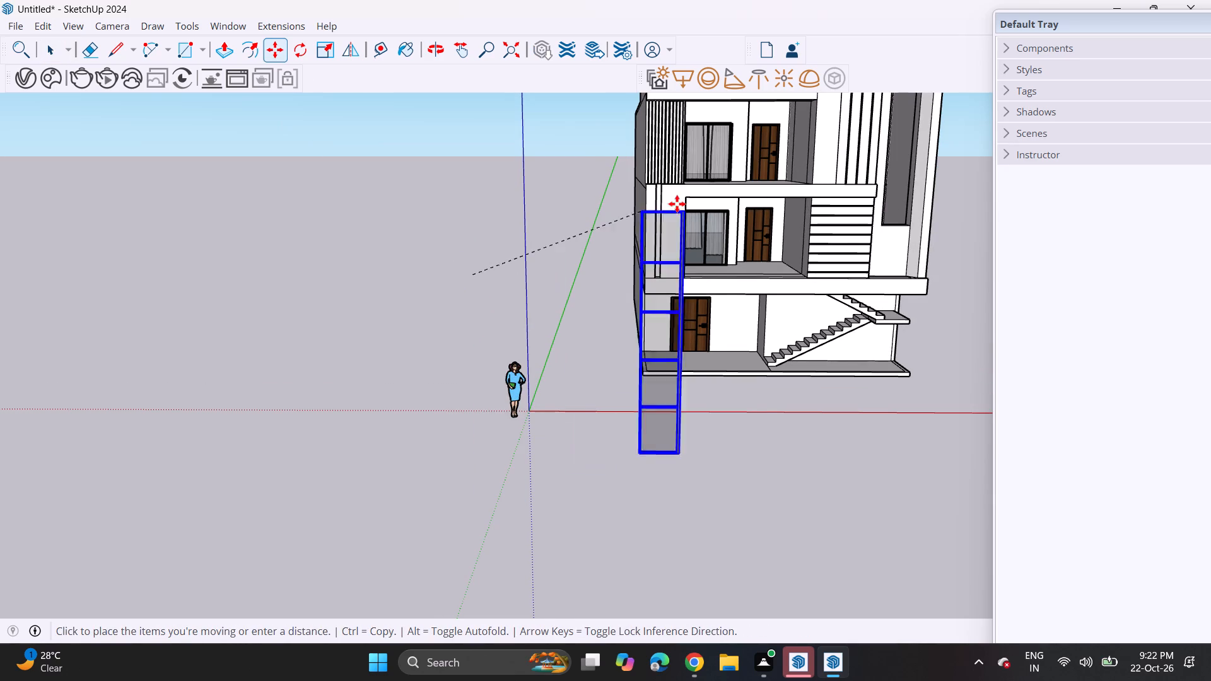
pyautogui.keyDown('shift'); pyautogui.moveTo(677, 204); pyautogui.dragTo(413, 347, button='middle'); pyautogui.keyUp('shift')
pyautogui.scroll(5, 720, 252)
pyautogui.keyDown('shift'); pyautogui.moveTo(720, 214); pyautogui.dragTo(478, 435, button='middle'); pyautogui.keyUp('shift')
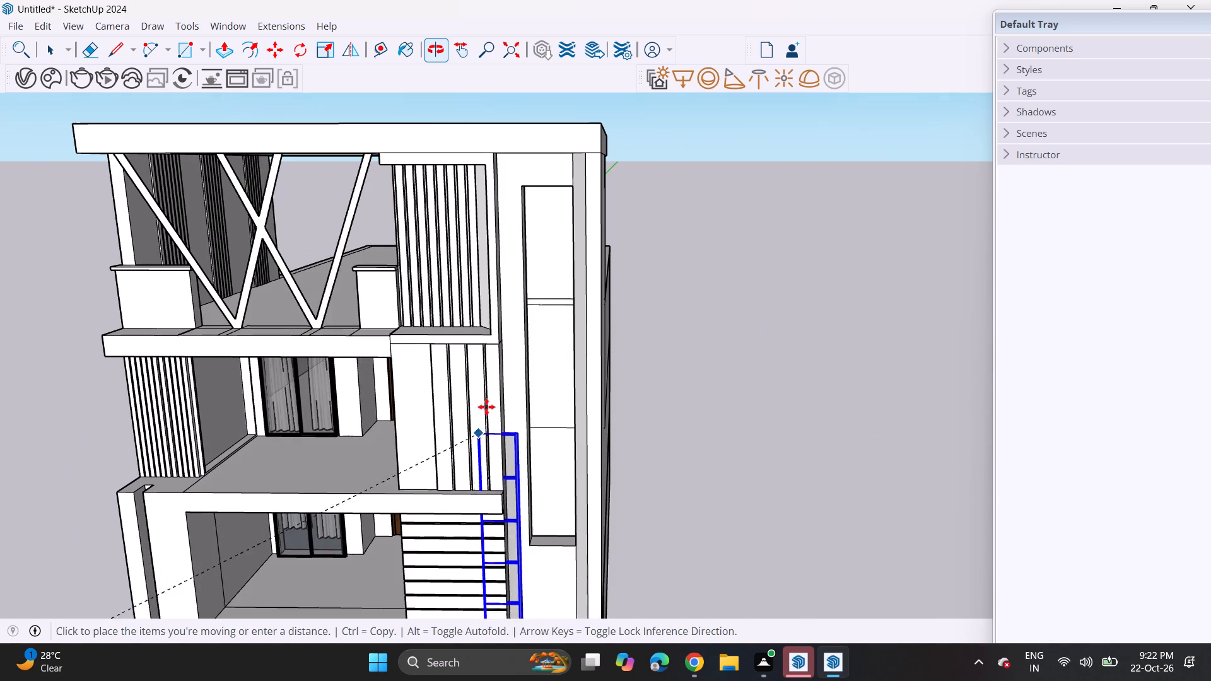
pyautogui.click(526, 192)
pyautogui.moveTo(530, 472); pyautogui.dragTo(556, 472, button='middle')
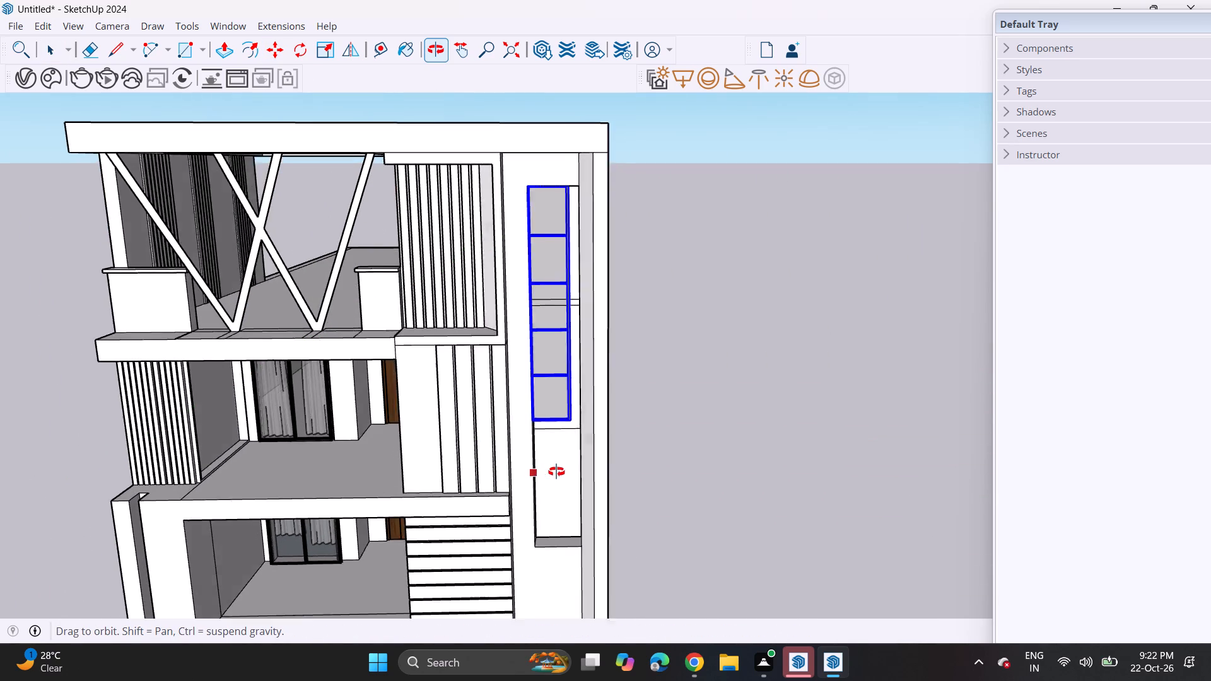
pyautogui.moveTo(556, 472); pyautogui.dragTo(576, 432, button='middle')
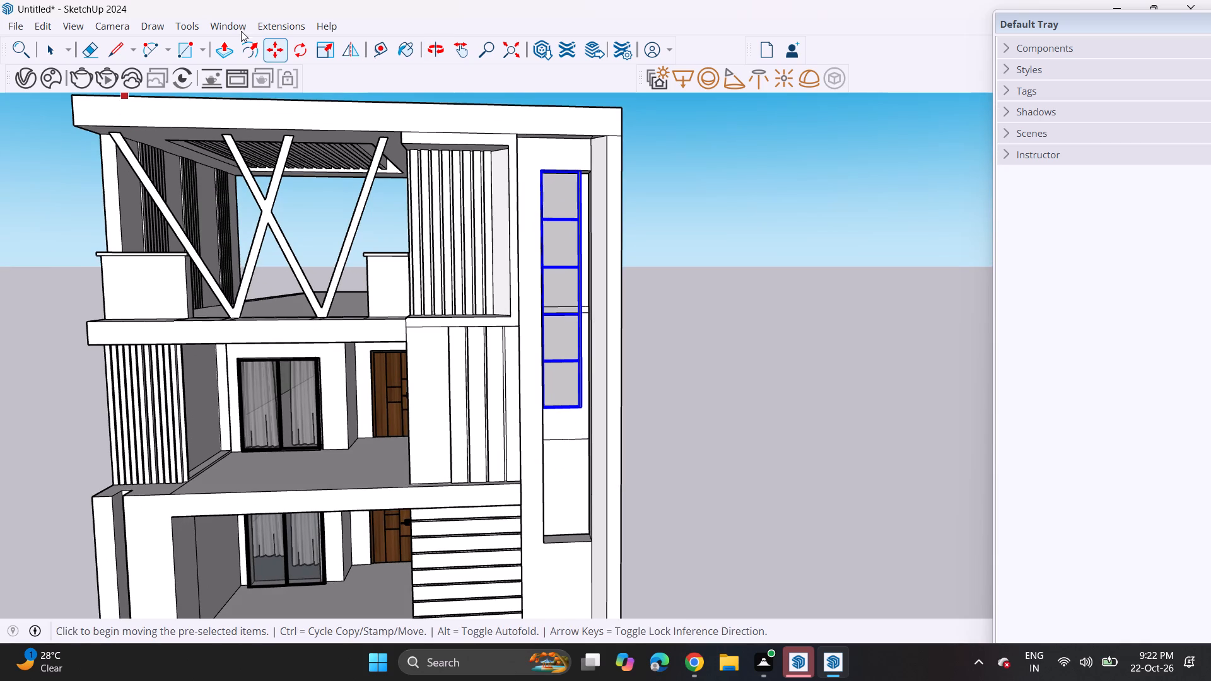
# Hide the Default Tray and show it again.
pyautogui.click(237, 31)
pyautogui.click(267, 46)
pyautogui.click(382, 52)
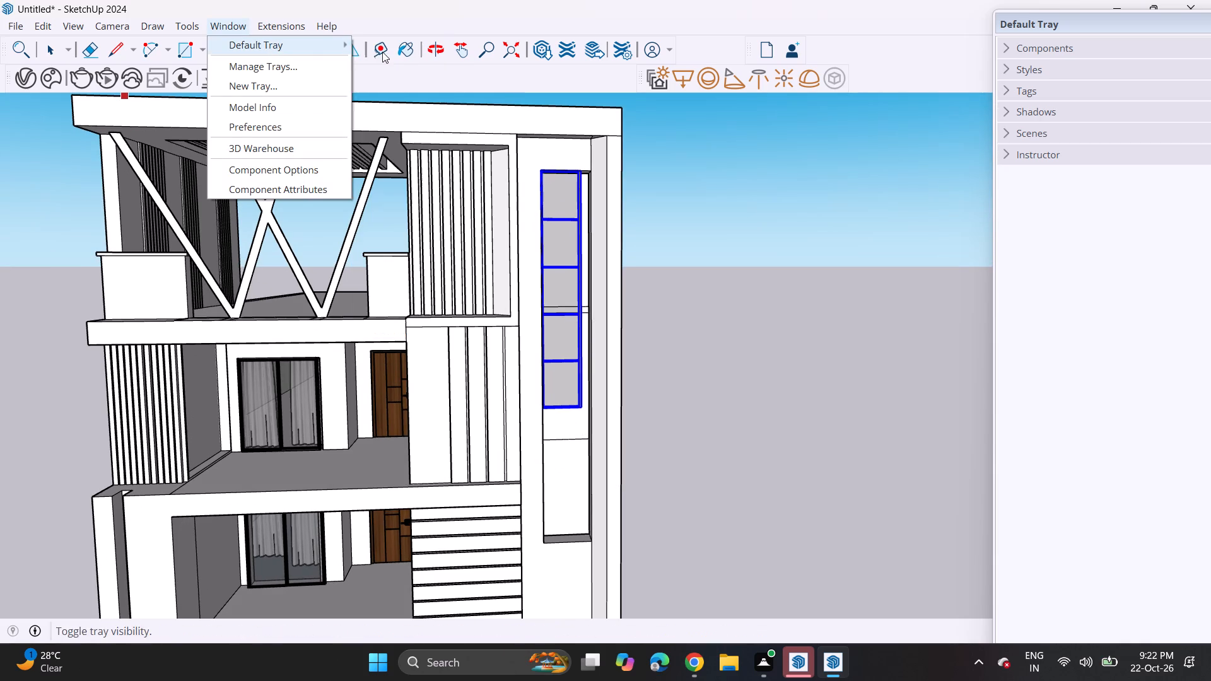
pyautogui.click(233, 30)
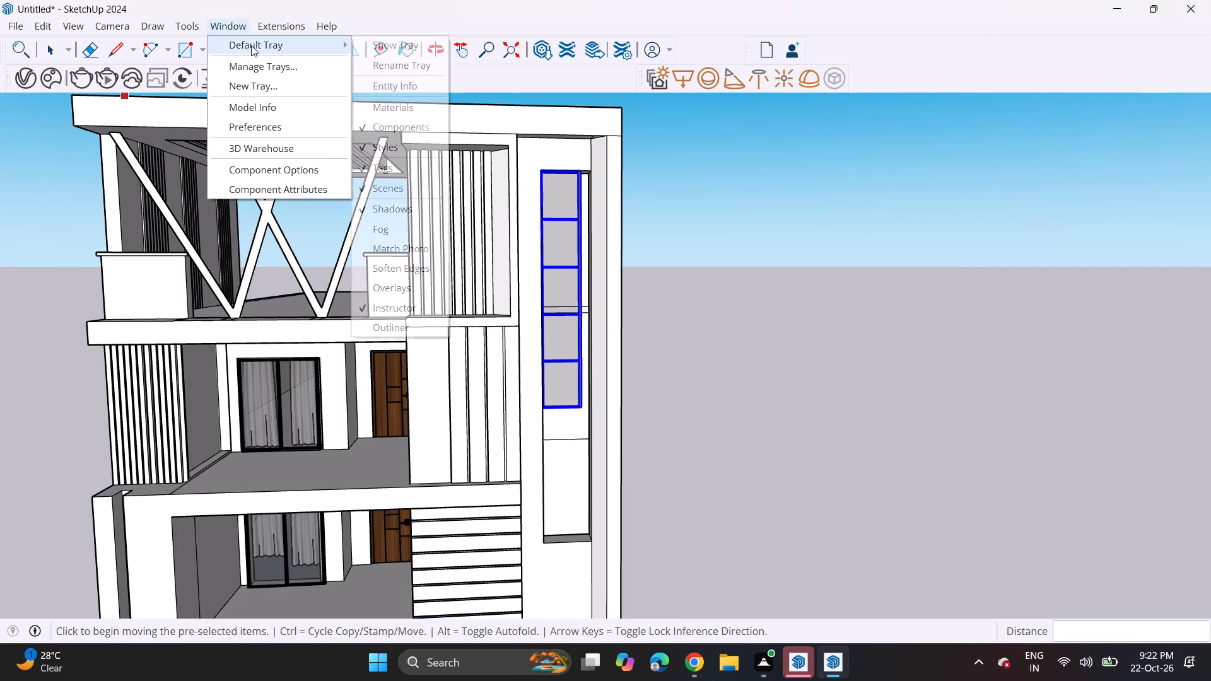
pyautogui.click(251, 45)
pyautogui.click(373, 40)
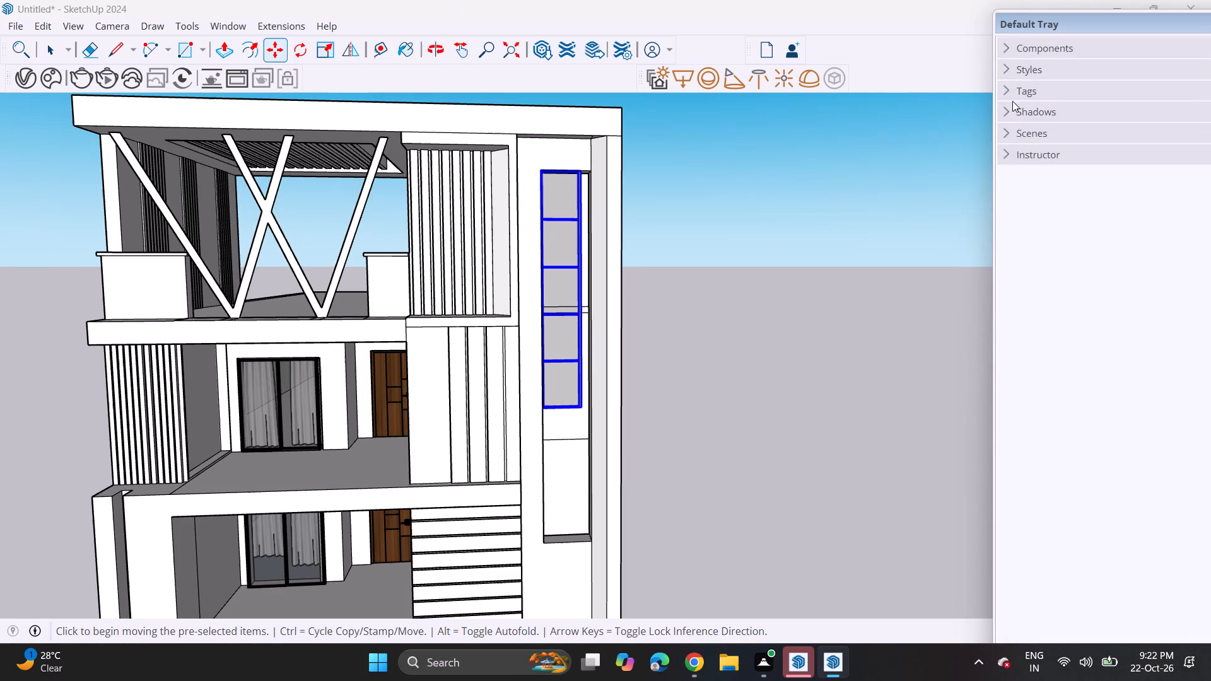
# Start adding a new tray through the tray manager.
pyautogui.click(225, 28)
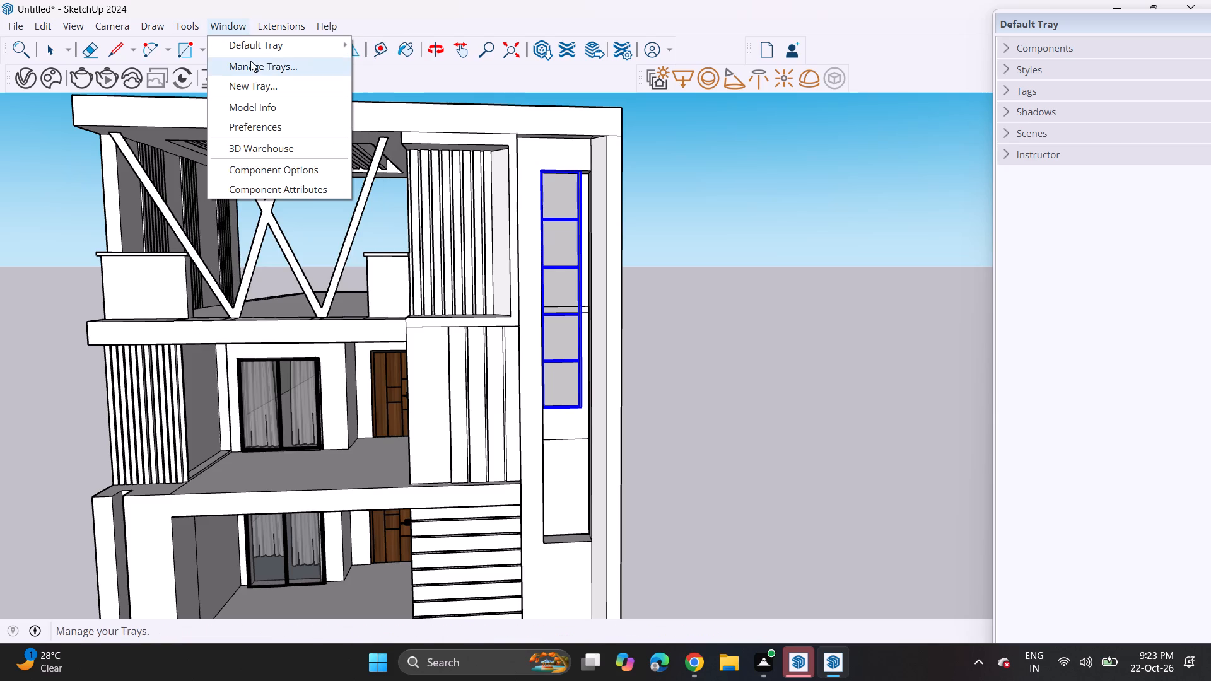
pyautogui.click(253, 66)
pyautogui.click(575, 212)
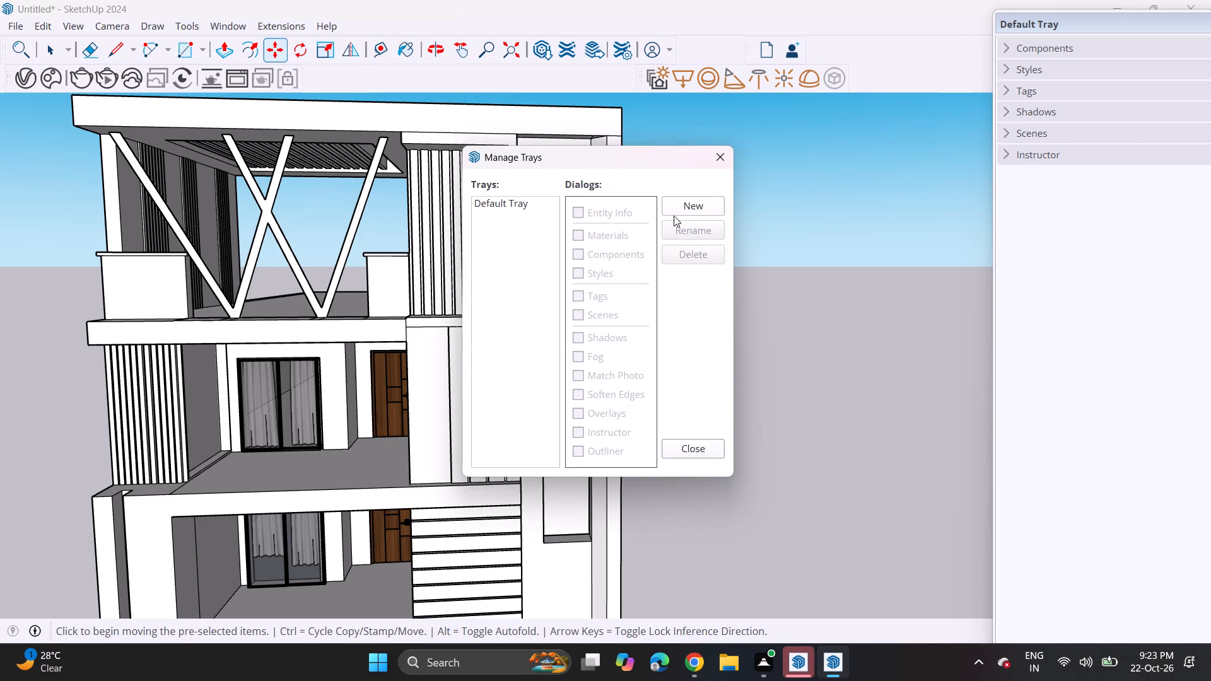
pyautogui.click(678, 207)
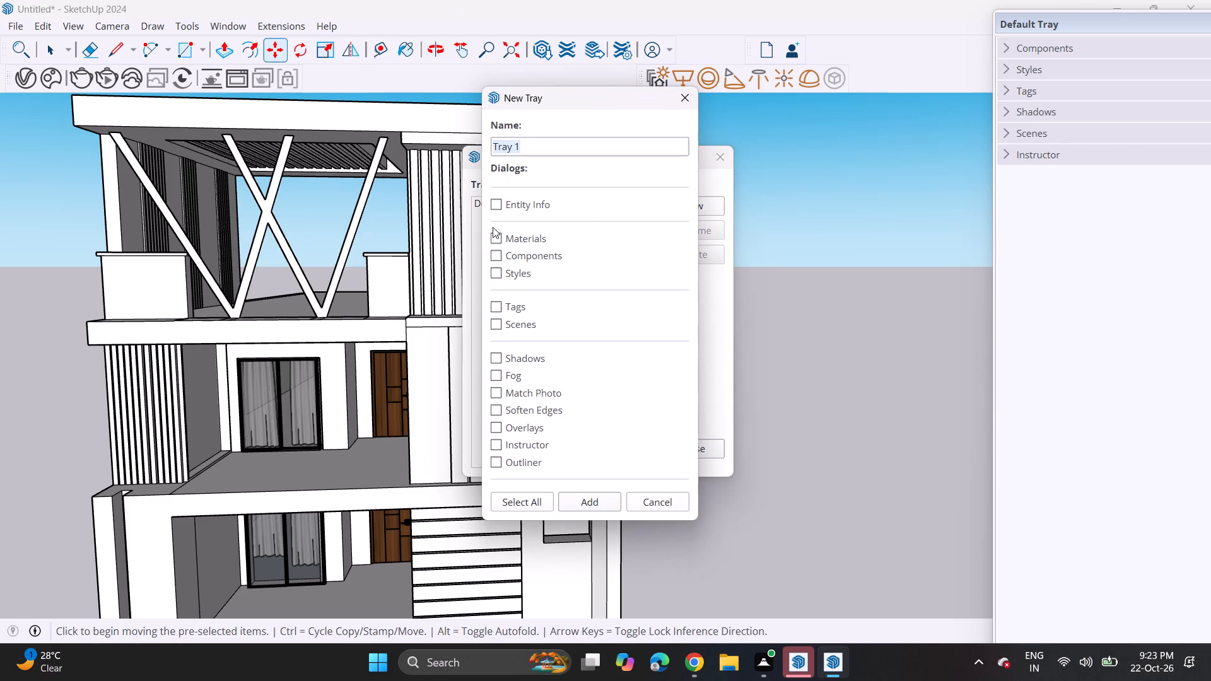
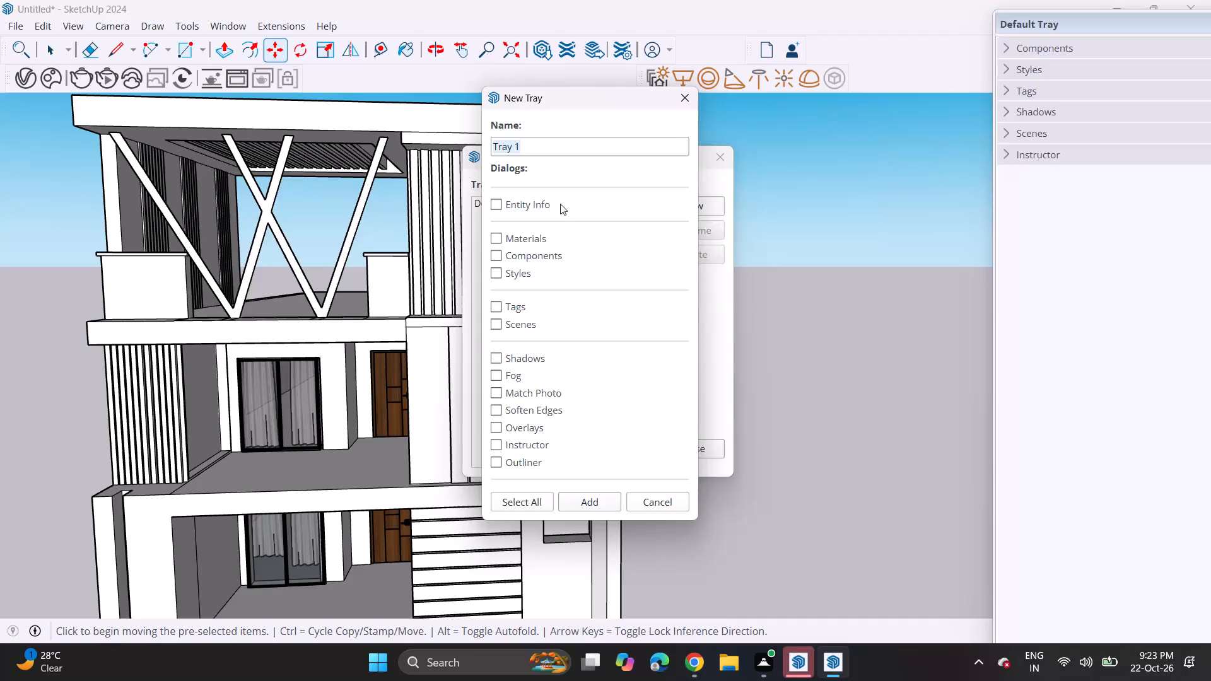
# Add the new tray as Tray 1 with only the Materials dialog included.
pyautogui.click(497, 205)
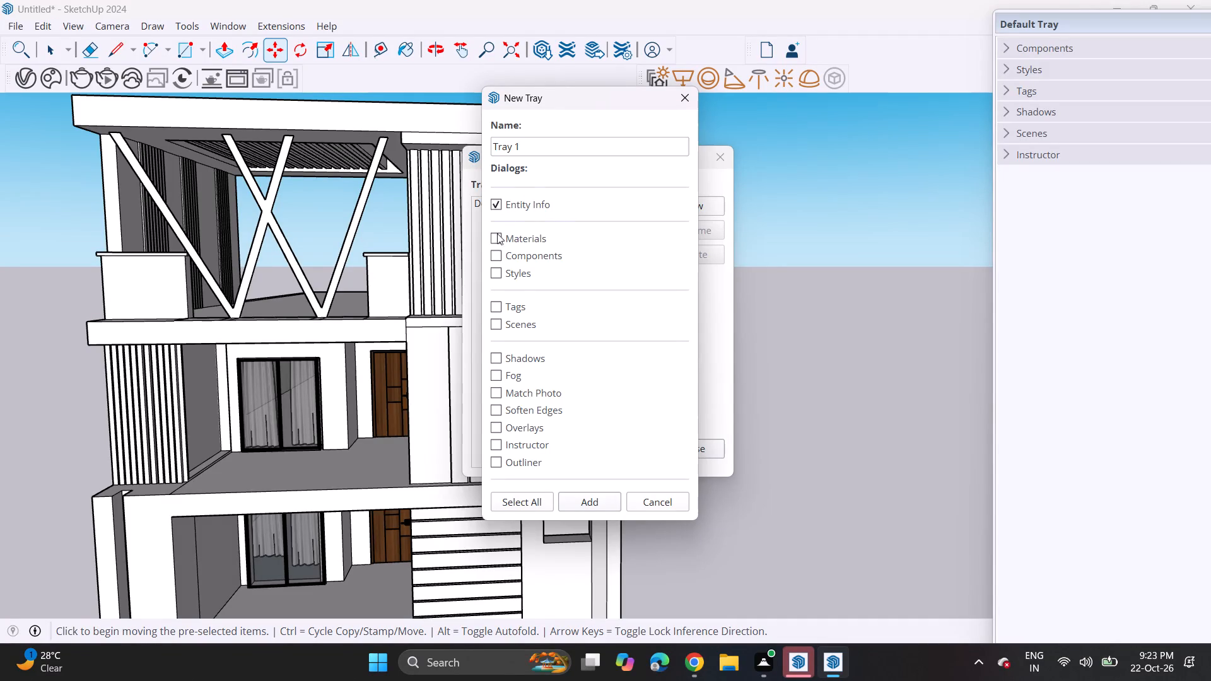
pyautogui.click(501, 242)
pyautogui.click(499, 202)
pyautogui.click(588, 504)
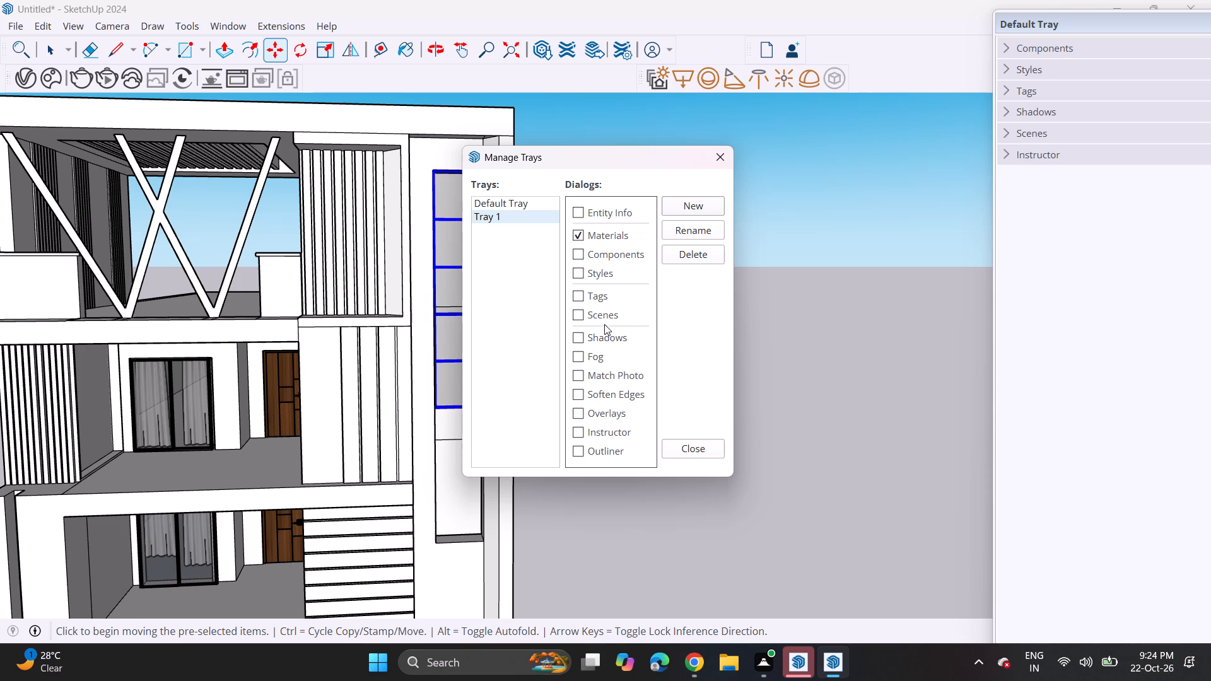
# Add an empty second tray named Tray 2 without any dialogs, and close the tray manager.
pyautogui.click(699, 204)
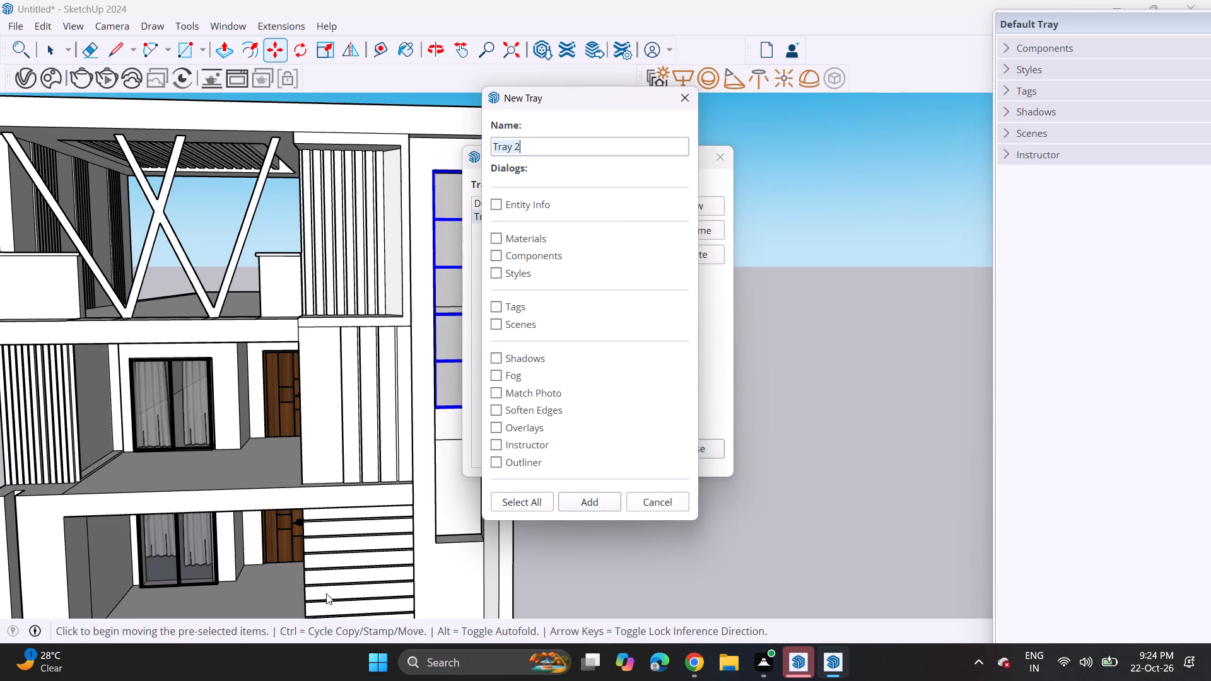
pyautogui.click(606, 501)
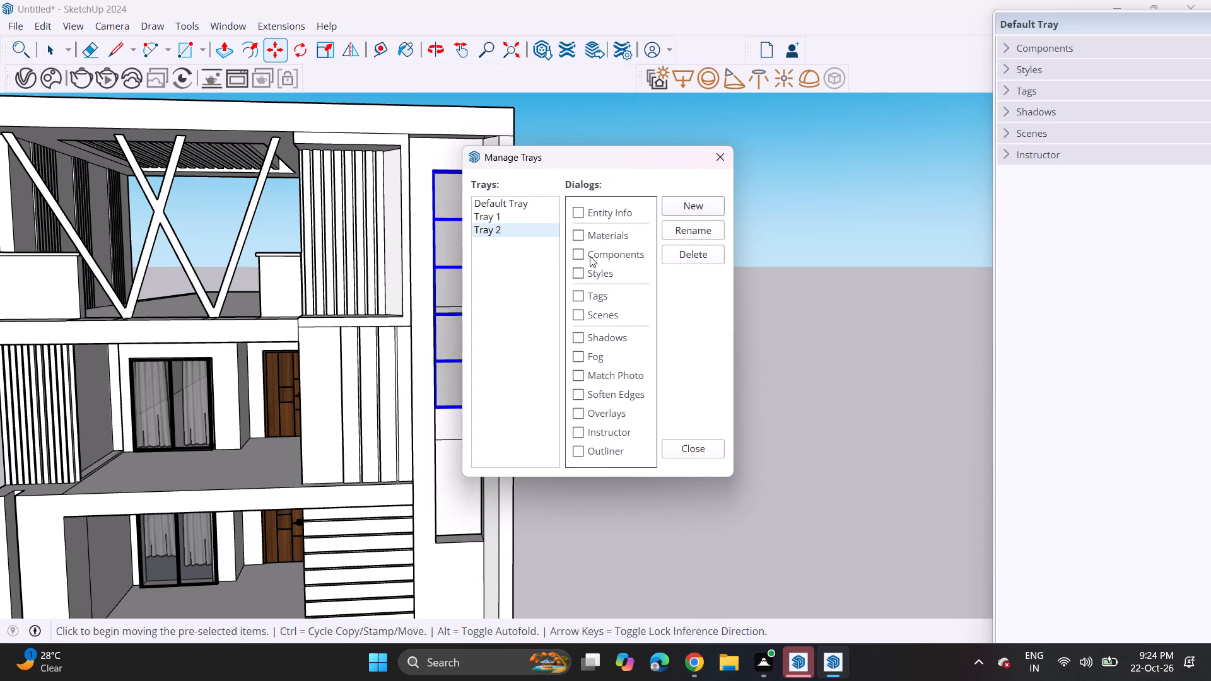
pyautogui.click(808, 182)
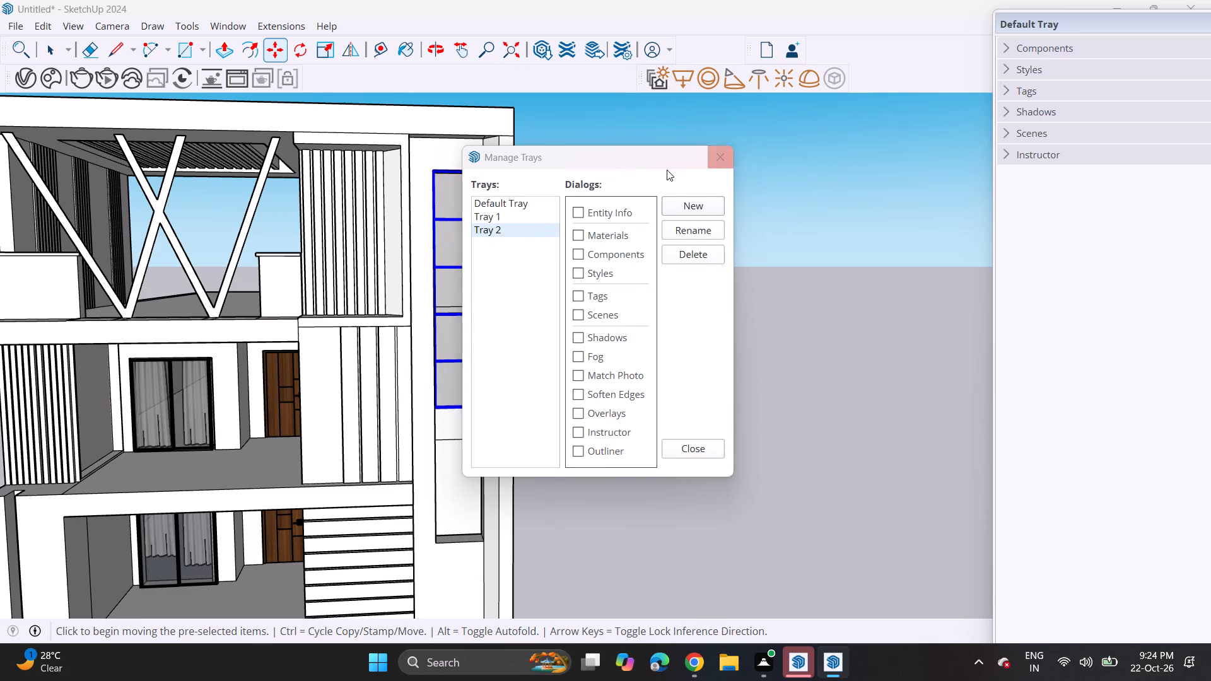
pyautogui.click(698, 454)
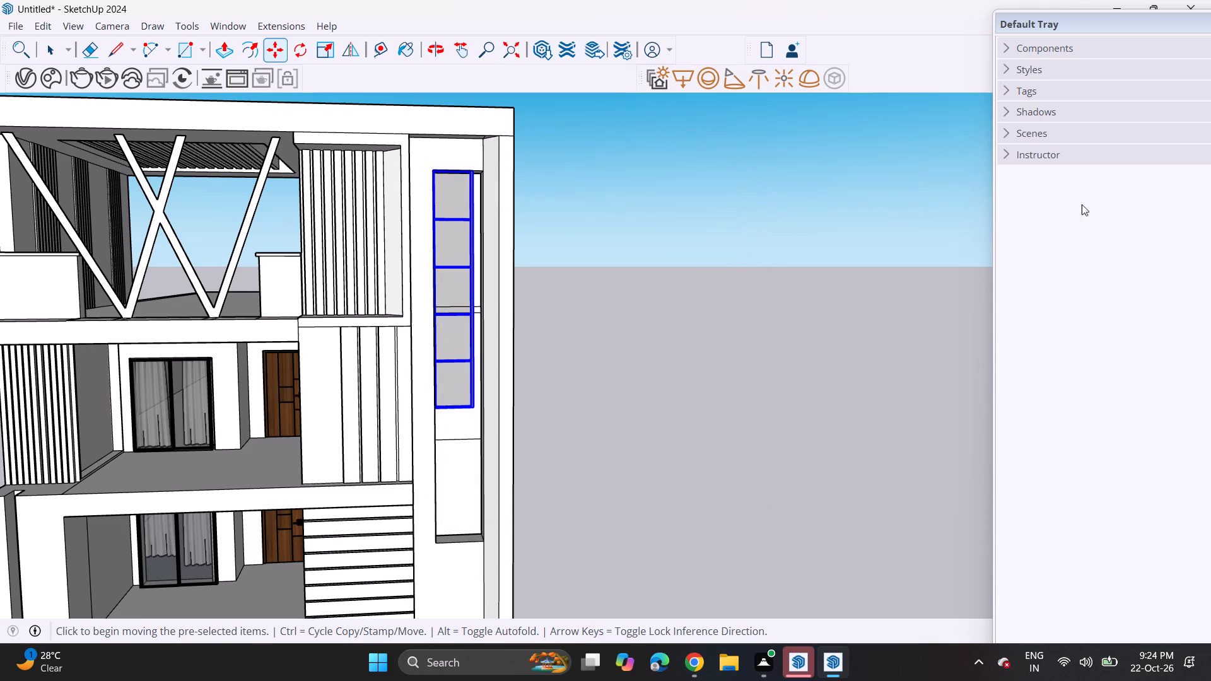
# Float the Default Tray and the grouped new trays over the model, and close Tray 2.
pyautogui.moveTo(1101, 25); pyautogui.dragTo(679, 62)
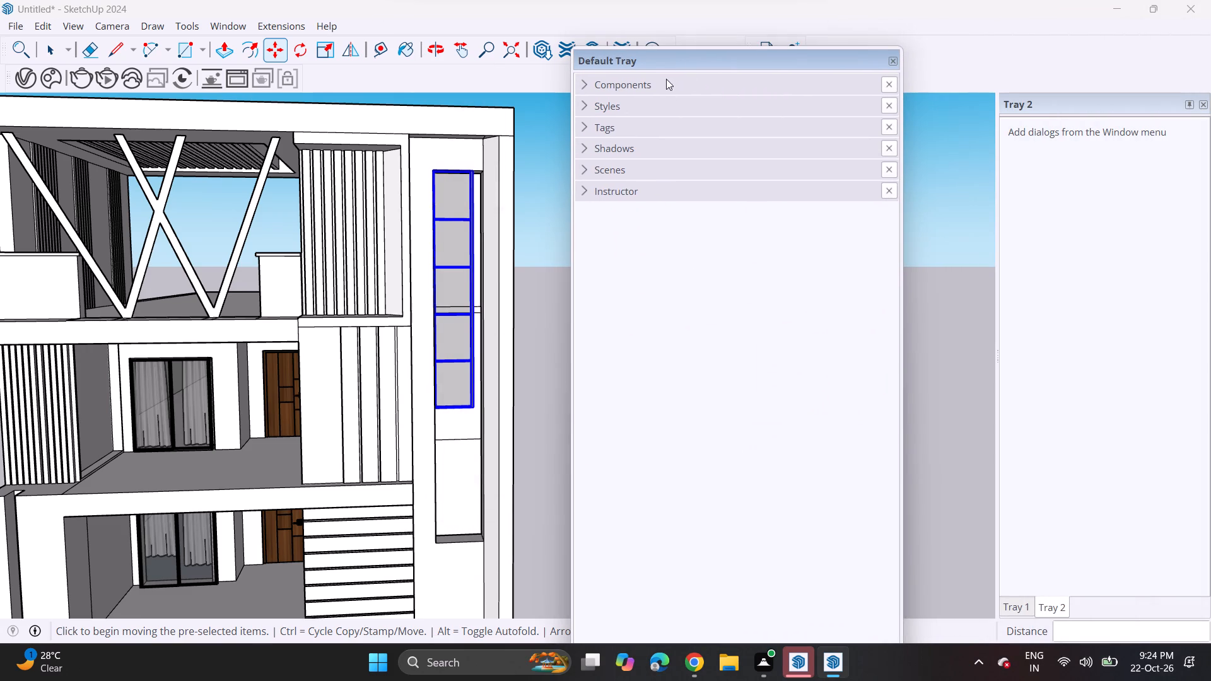
pyautogui.moveTo(1102, 110); pyautogui.dragTo(1102, 110)
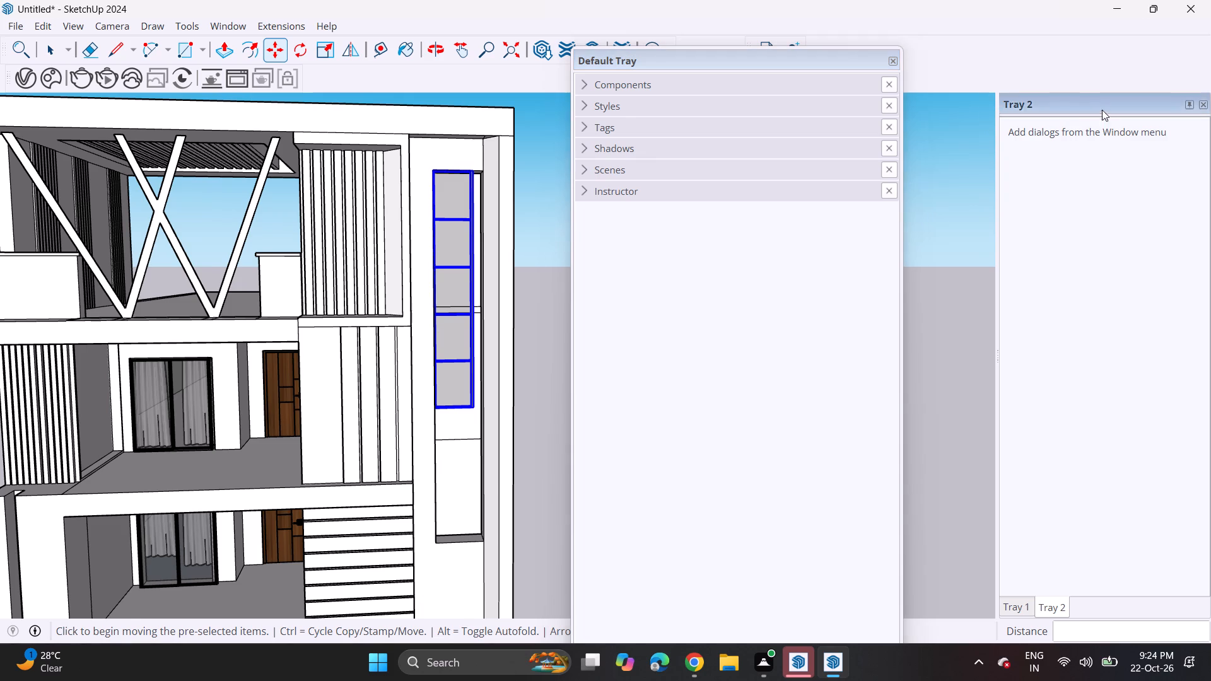
pyautogui.moveTo(1102, 110); pyautogui.dragTo(739, 84)
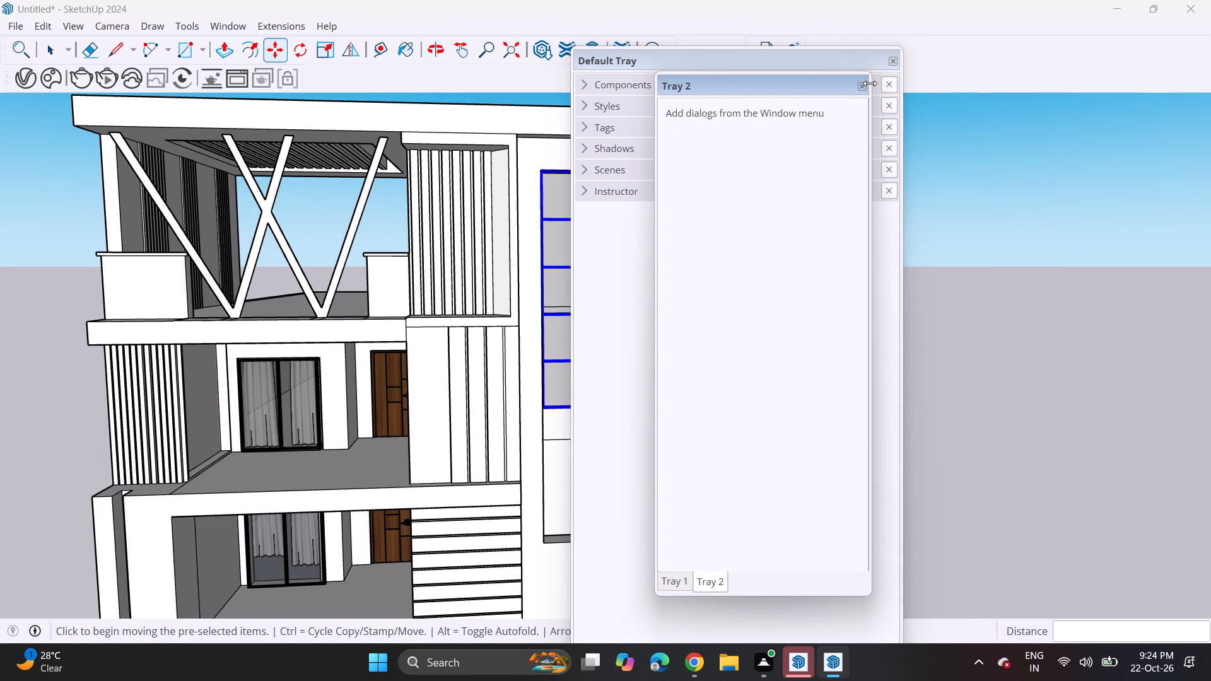
pyautogui.click(870, 83)
pyautogui.click(867, 88)
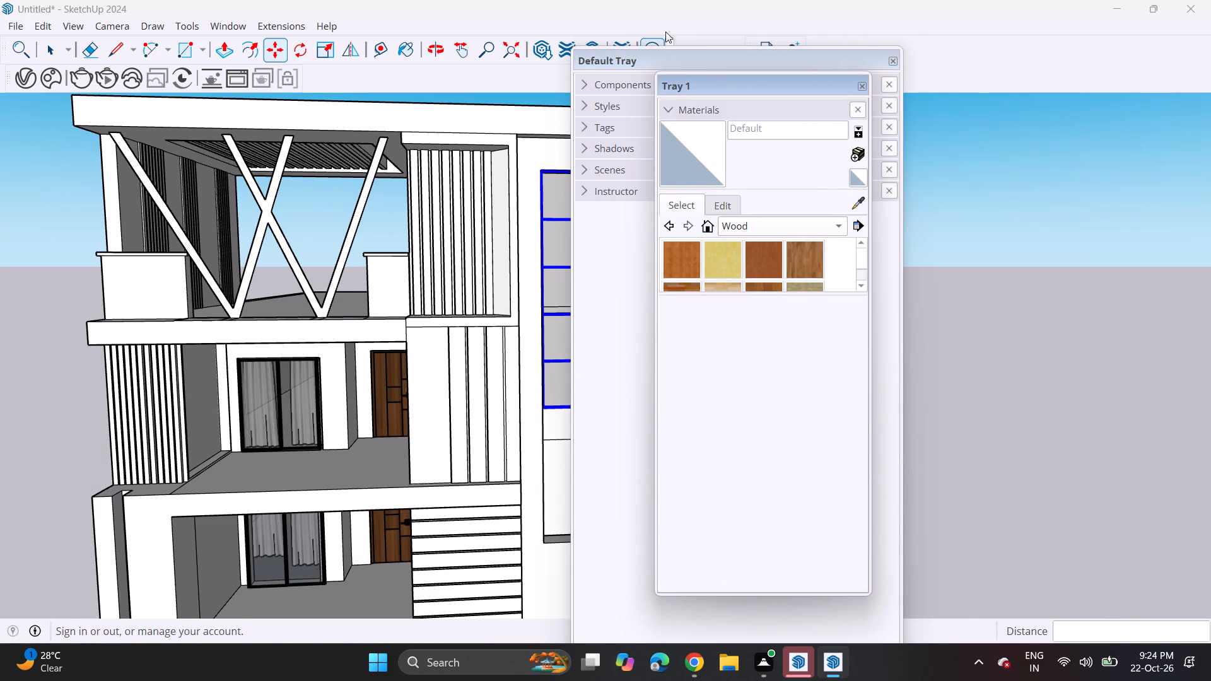
pyautogui.click(890, 64)
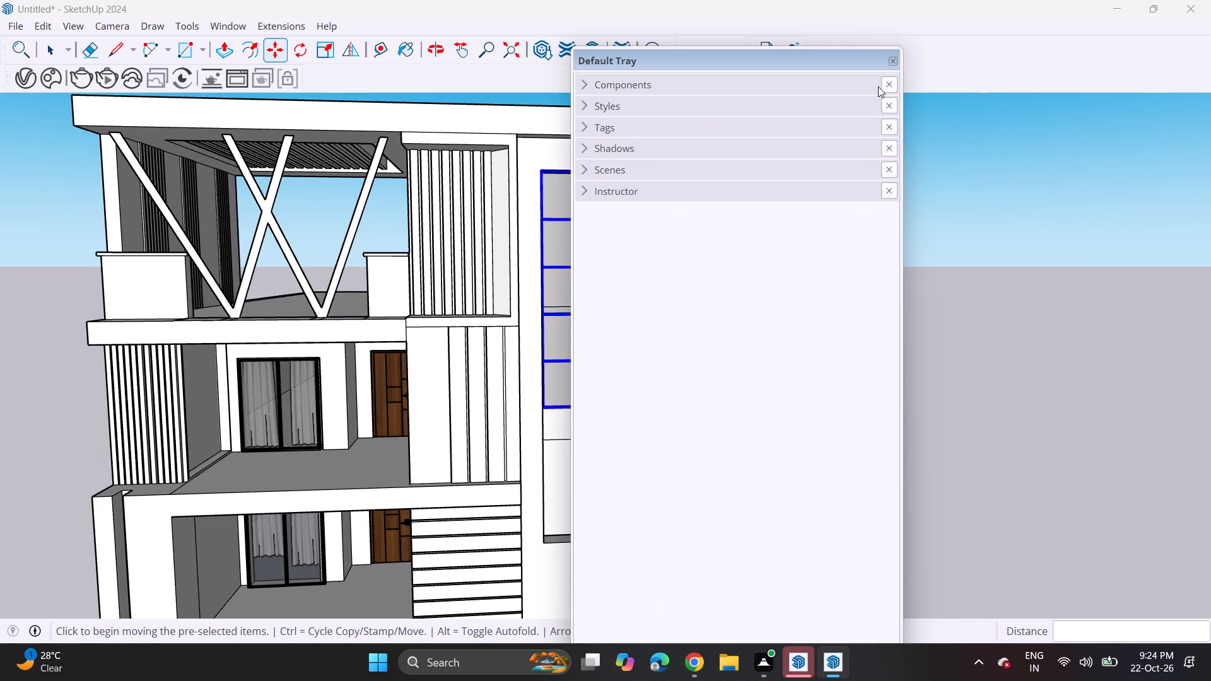
# Undo the last move of the glass railing into the tall facade recess.
pyautogui.hotkey('ctrl', 'z')
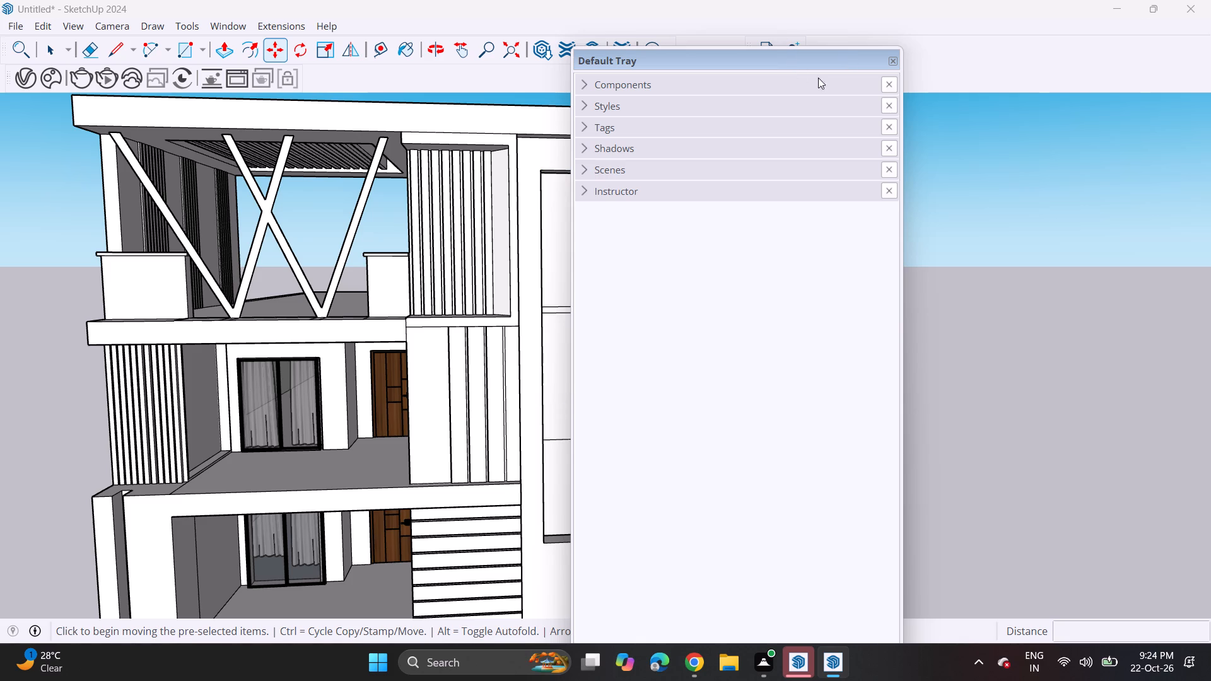
# Close the Default Tray and place the floating Tray 1 clear of the house model.
pyautogui.click(889, 59)
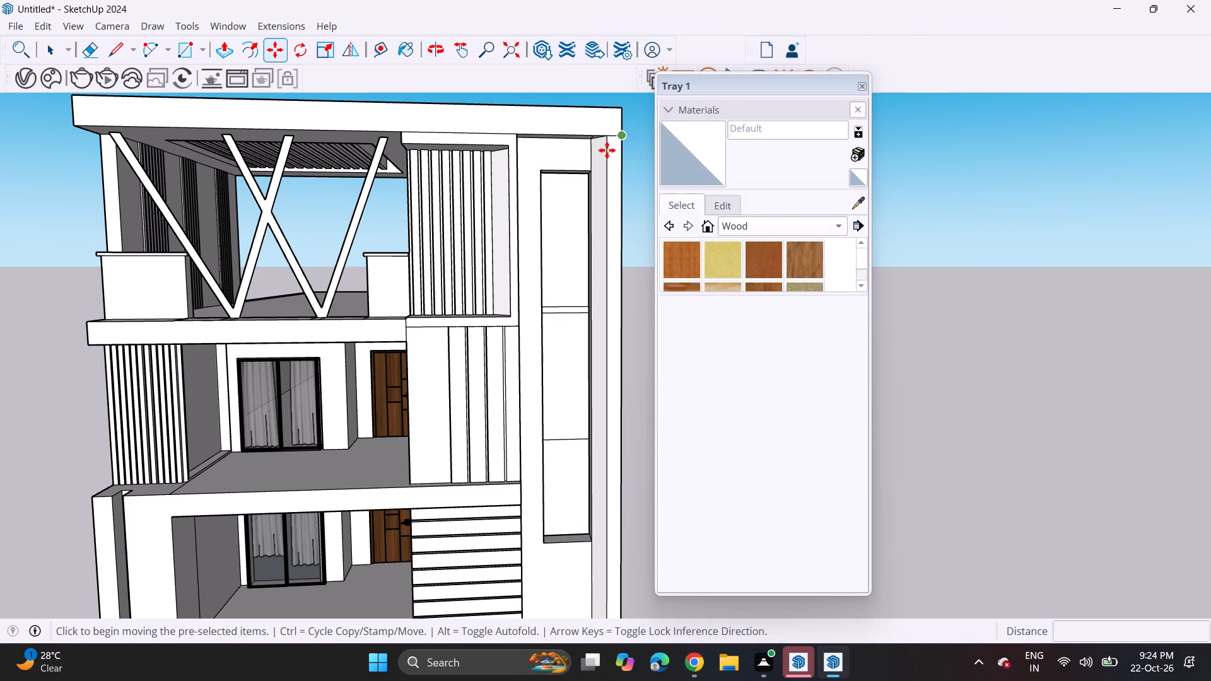
pyautogui.moveTo(703, 91); pyautogui.dragTo(935, 124)
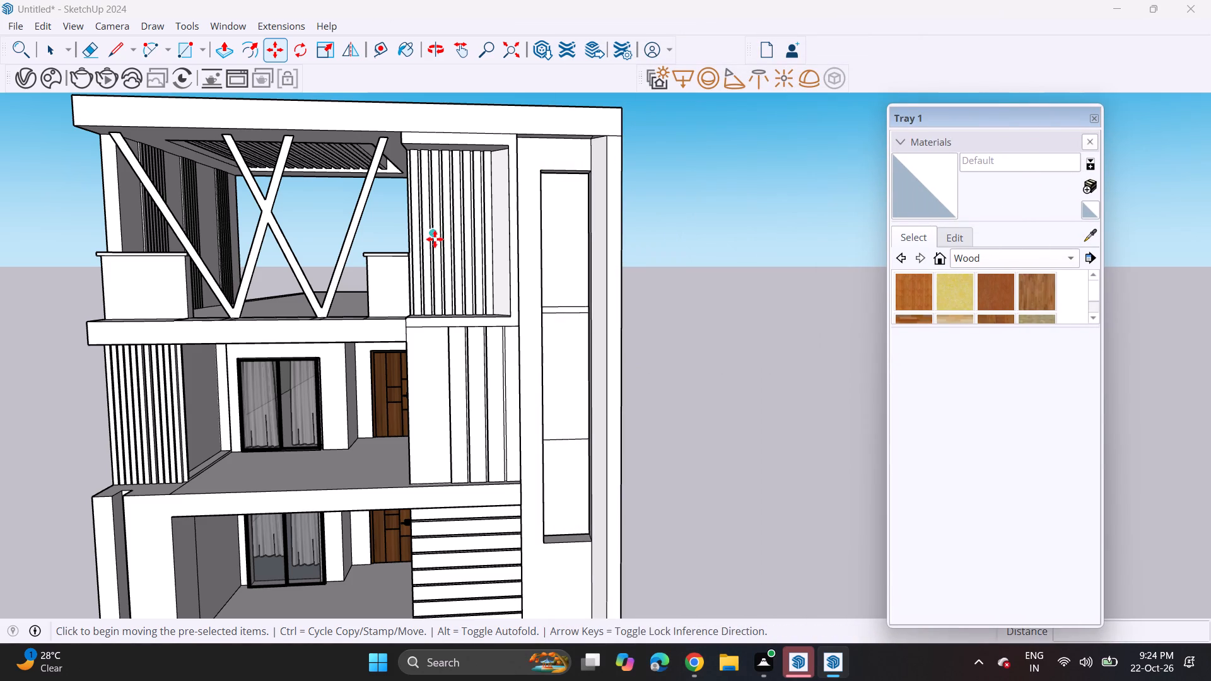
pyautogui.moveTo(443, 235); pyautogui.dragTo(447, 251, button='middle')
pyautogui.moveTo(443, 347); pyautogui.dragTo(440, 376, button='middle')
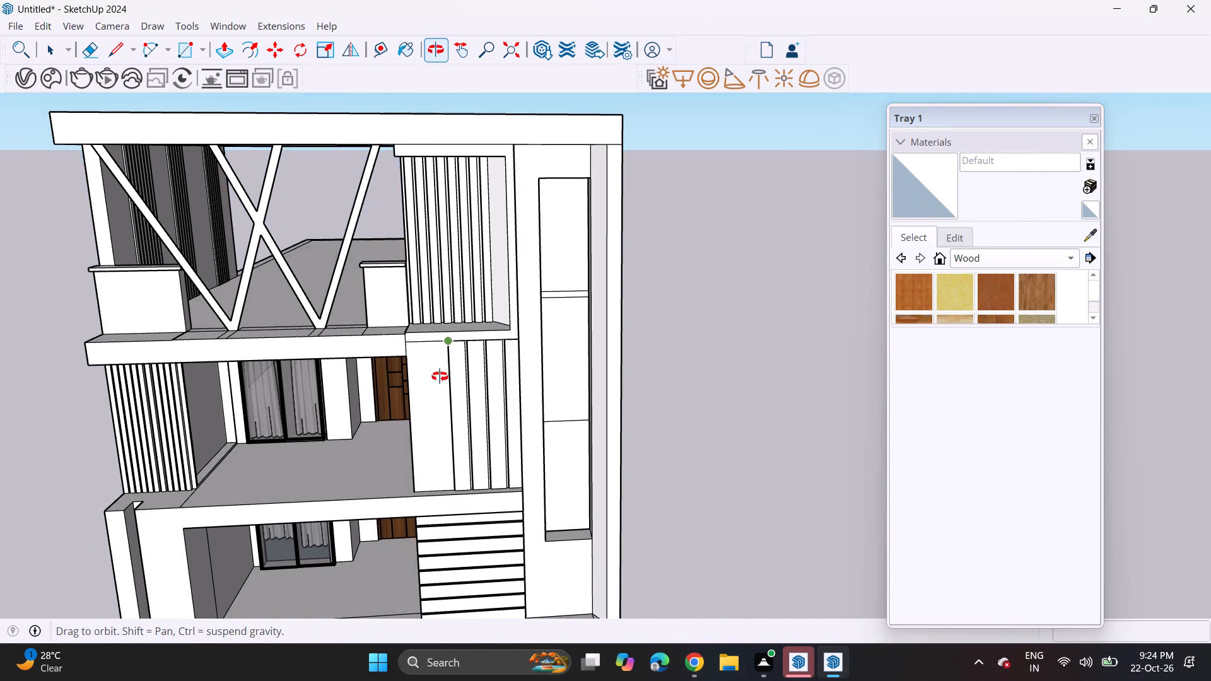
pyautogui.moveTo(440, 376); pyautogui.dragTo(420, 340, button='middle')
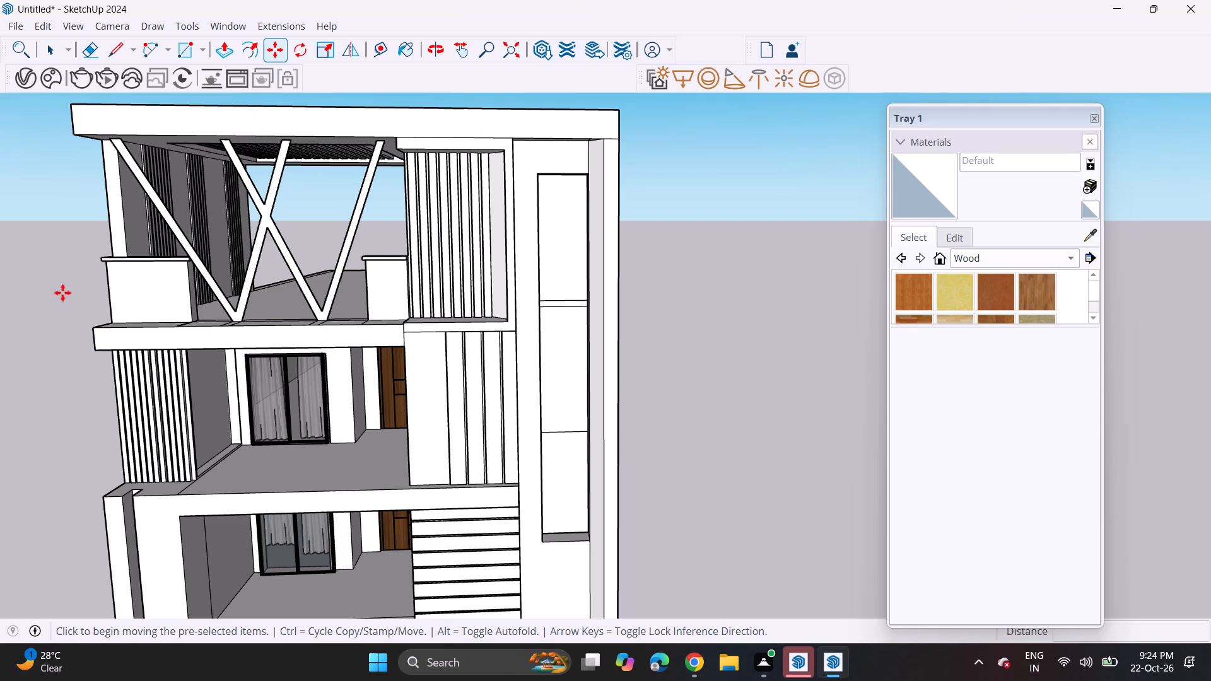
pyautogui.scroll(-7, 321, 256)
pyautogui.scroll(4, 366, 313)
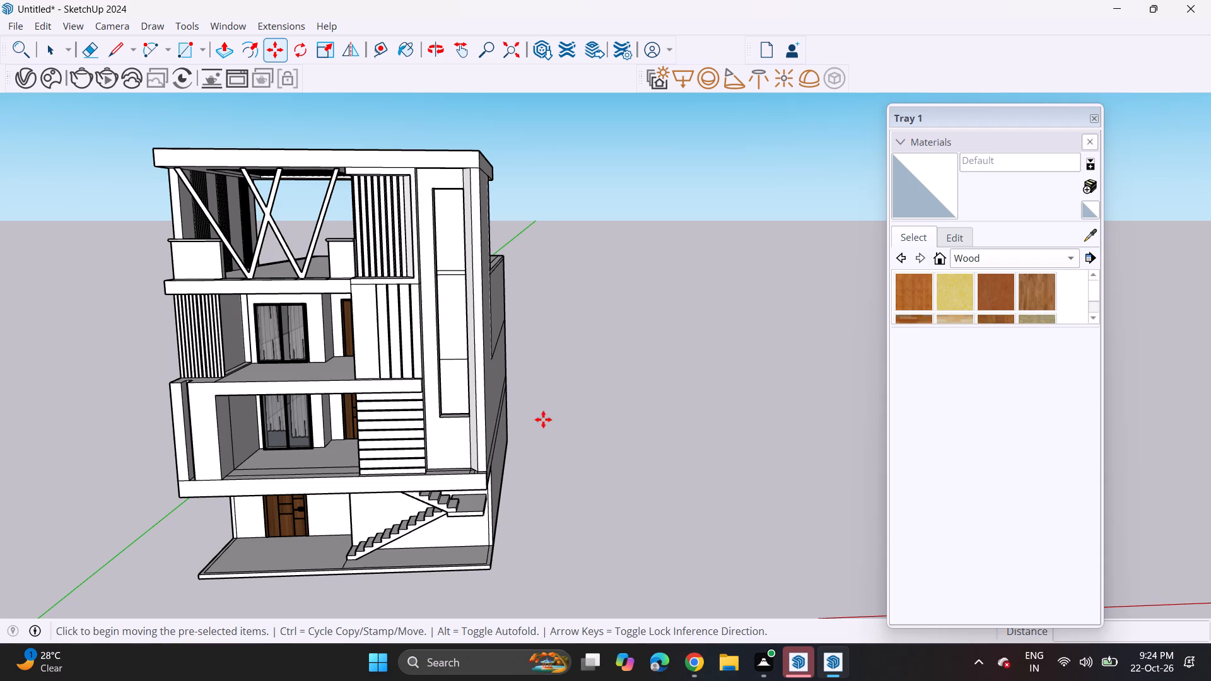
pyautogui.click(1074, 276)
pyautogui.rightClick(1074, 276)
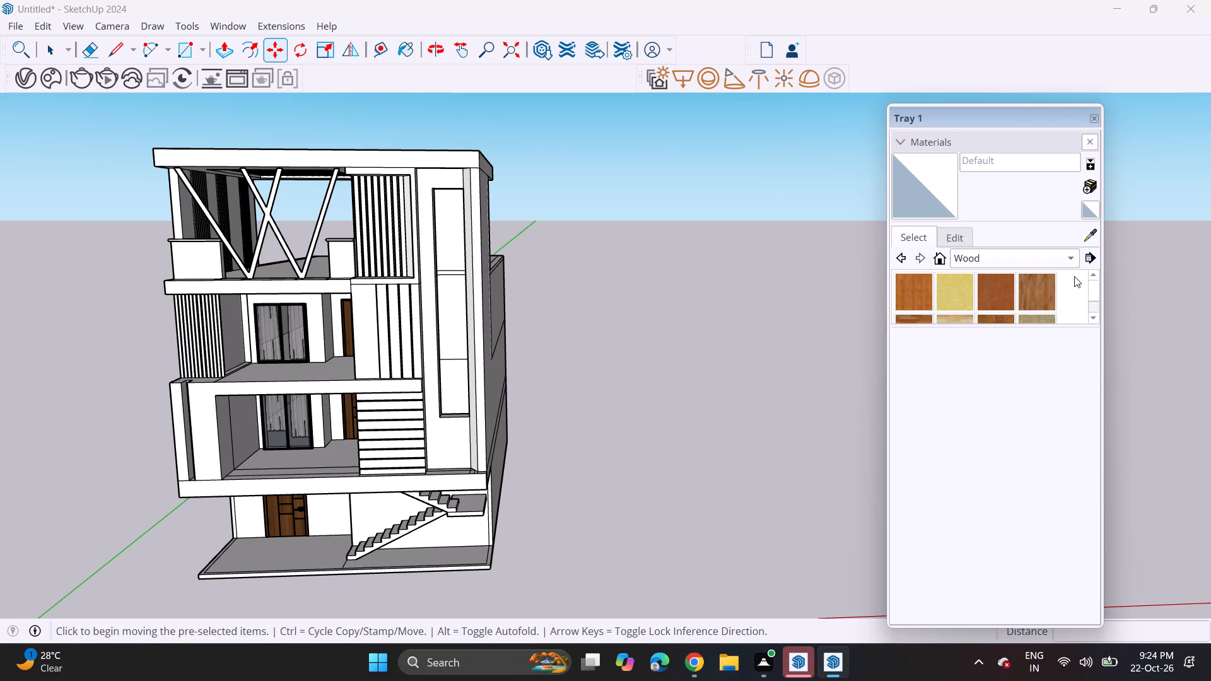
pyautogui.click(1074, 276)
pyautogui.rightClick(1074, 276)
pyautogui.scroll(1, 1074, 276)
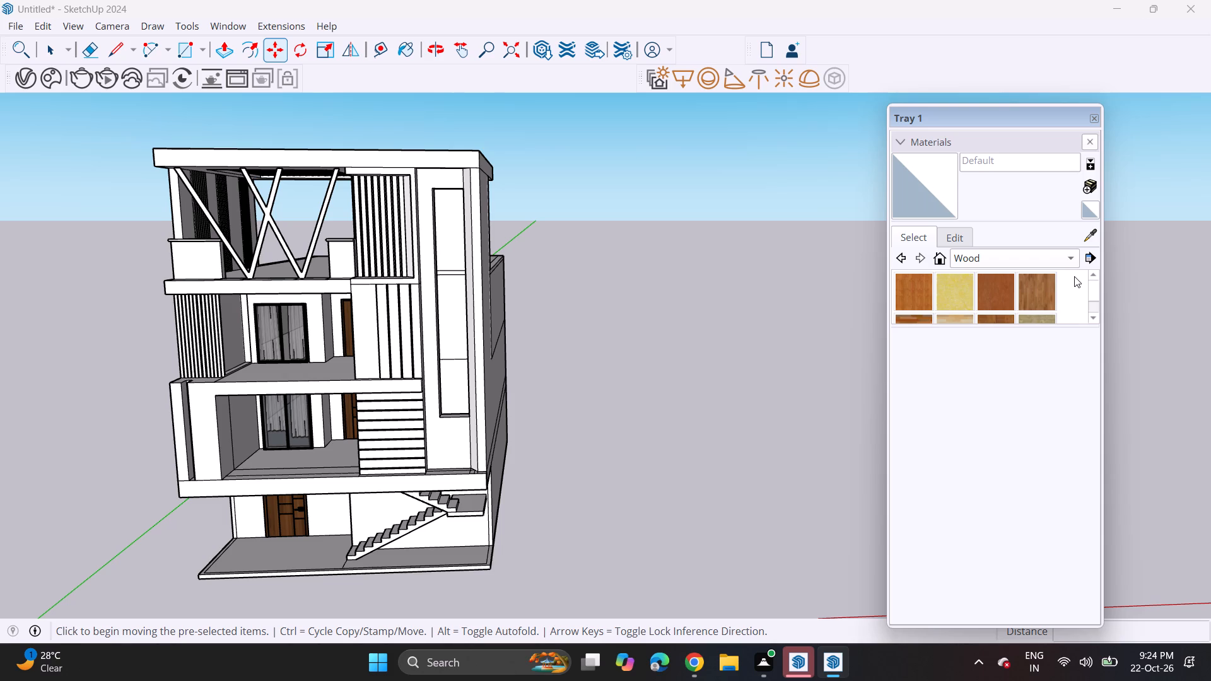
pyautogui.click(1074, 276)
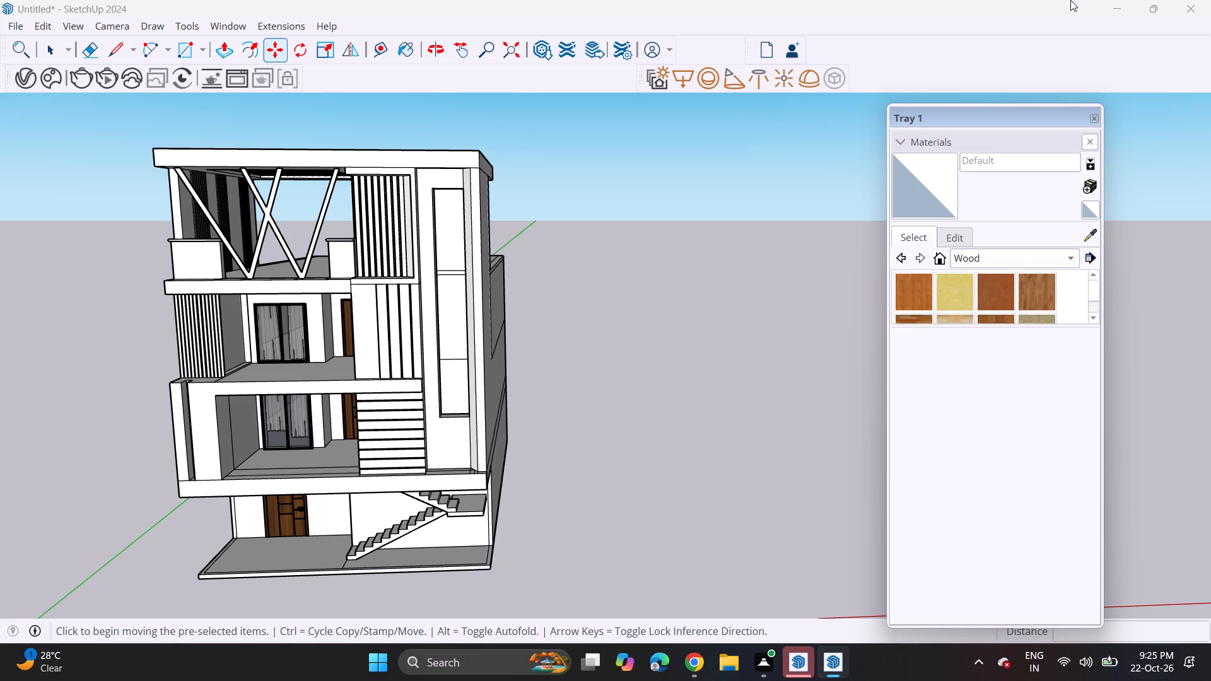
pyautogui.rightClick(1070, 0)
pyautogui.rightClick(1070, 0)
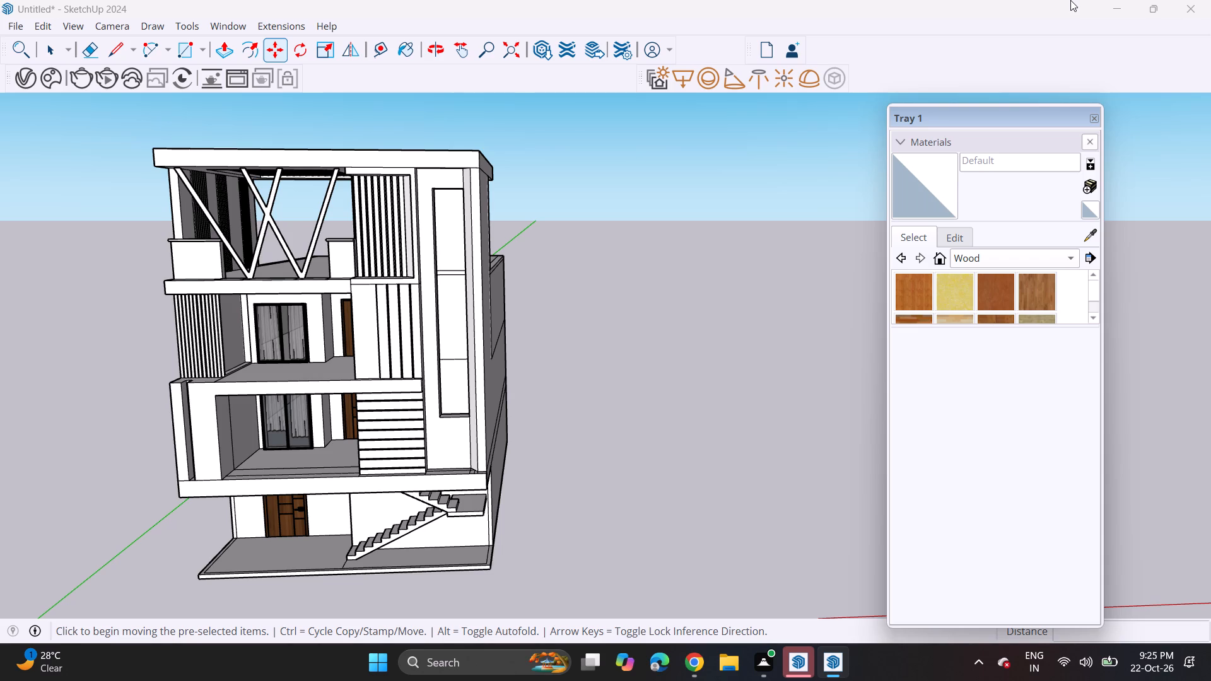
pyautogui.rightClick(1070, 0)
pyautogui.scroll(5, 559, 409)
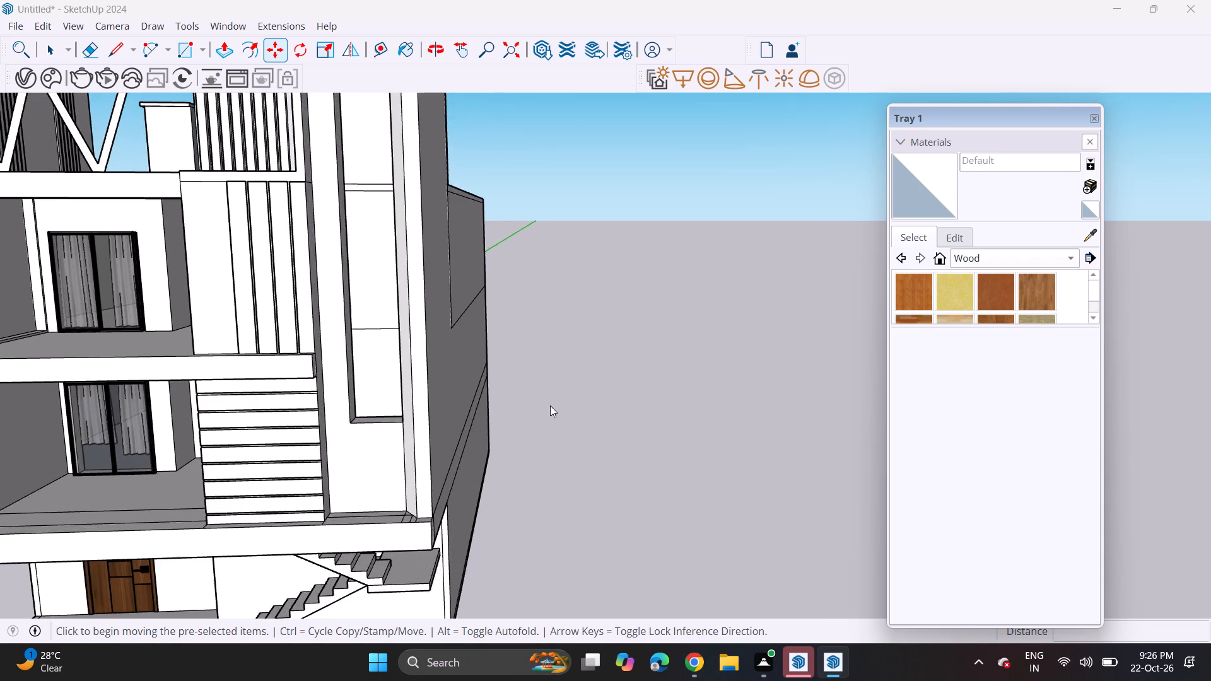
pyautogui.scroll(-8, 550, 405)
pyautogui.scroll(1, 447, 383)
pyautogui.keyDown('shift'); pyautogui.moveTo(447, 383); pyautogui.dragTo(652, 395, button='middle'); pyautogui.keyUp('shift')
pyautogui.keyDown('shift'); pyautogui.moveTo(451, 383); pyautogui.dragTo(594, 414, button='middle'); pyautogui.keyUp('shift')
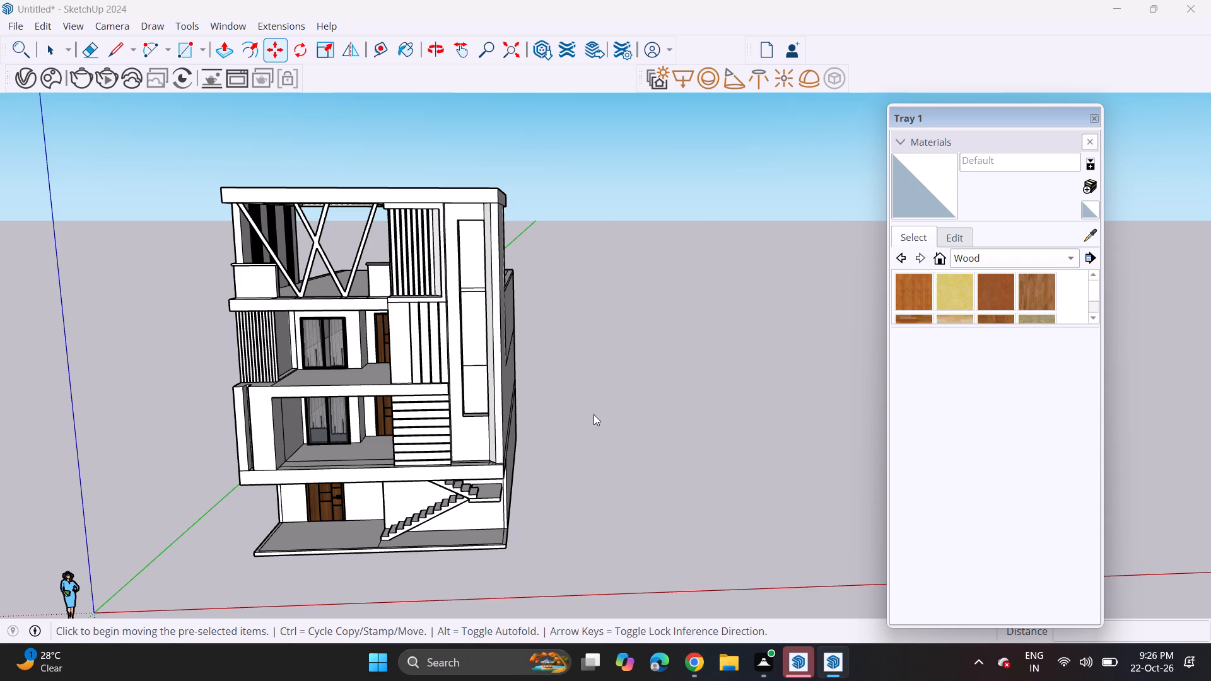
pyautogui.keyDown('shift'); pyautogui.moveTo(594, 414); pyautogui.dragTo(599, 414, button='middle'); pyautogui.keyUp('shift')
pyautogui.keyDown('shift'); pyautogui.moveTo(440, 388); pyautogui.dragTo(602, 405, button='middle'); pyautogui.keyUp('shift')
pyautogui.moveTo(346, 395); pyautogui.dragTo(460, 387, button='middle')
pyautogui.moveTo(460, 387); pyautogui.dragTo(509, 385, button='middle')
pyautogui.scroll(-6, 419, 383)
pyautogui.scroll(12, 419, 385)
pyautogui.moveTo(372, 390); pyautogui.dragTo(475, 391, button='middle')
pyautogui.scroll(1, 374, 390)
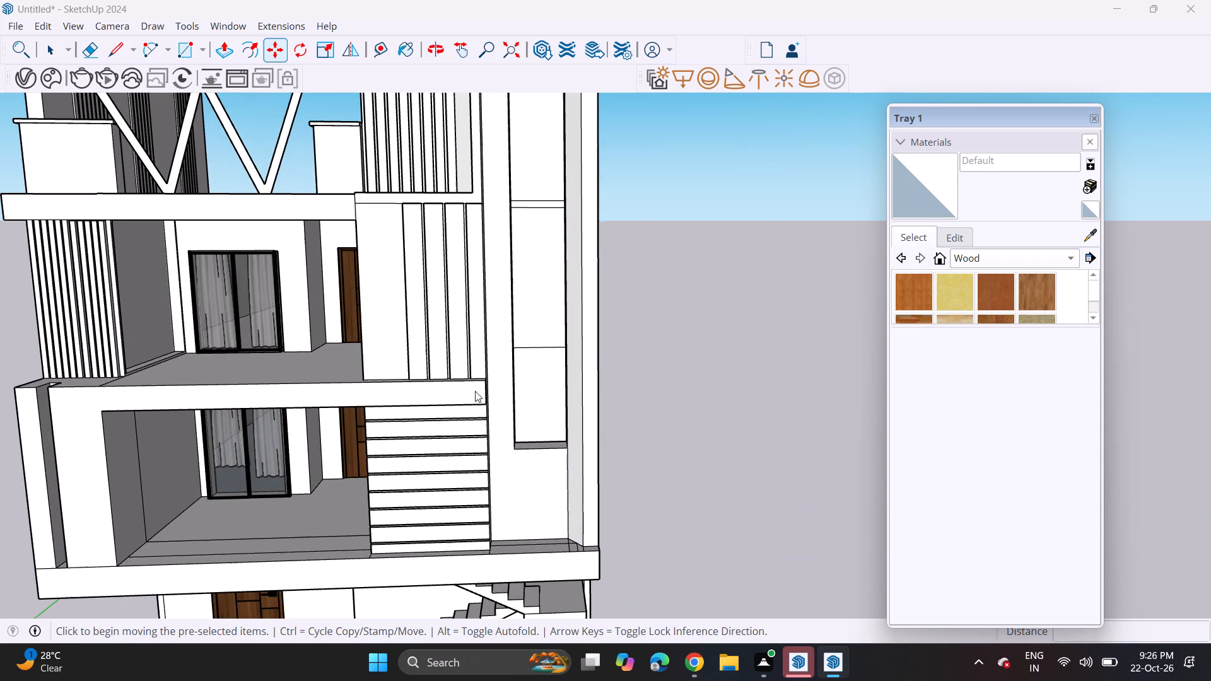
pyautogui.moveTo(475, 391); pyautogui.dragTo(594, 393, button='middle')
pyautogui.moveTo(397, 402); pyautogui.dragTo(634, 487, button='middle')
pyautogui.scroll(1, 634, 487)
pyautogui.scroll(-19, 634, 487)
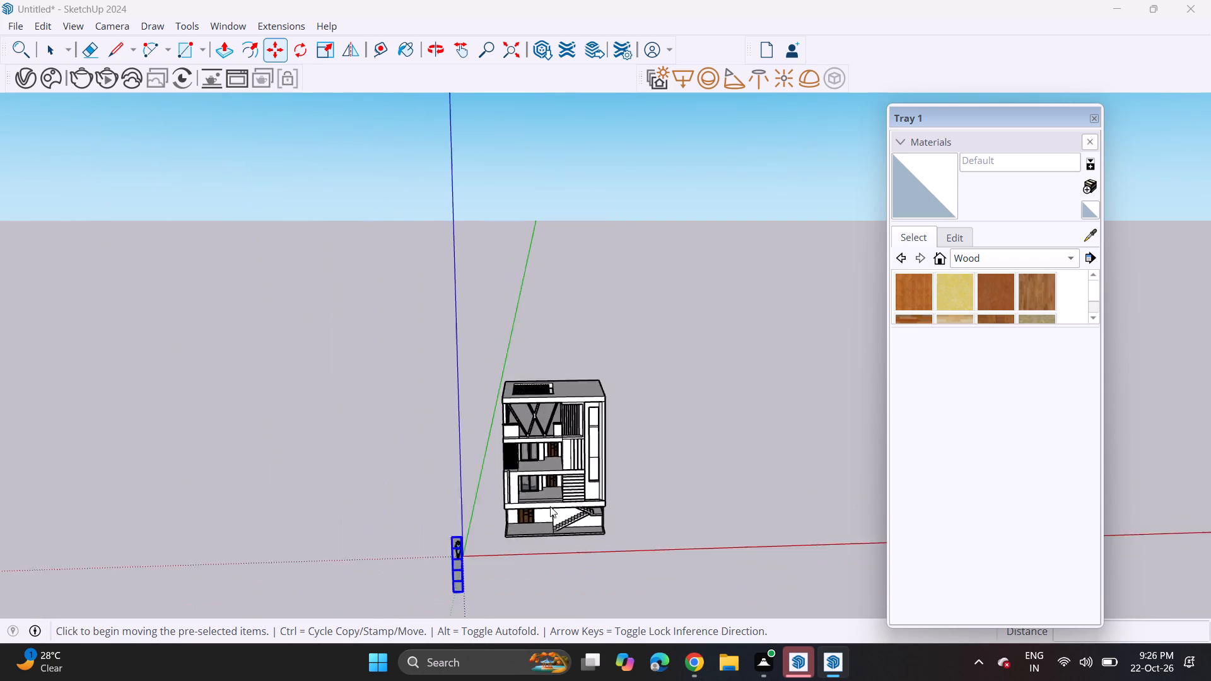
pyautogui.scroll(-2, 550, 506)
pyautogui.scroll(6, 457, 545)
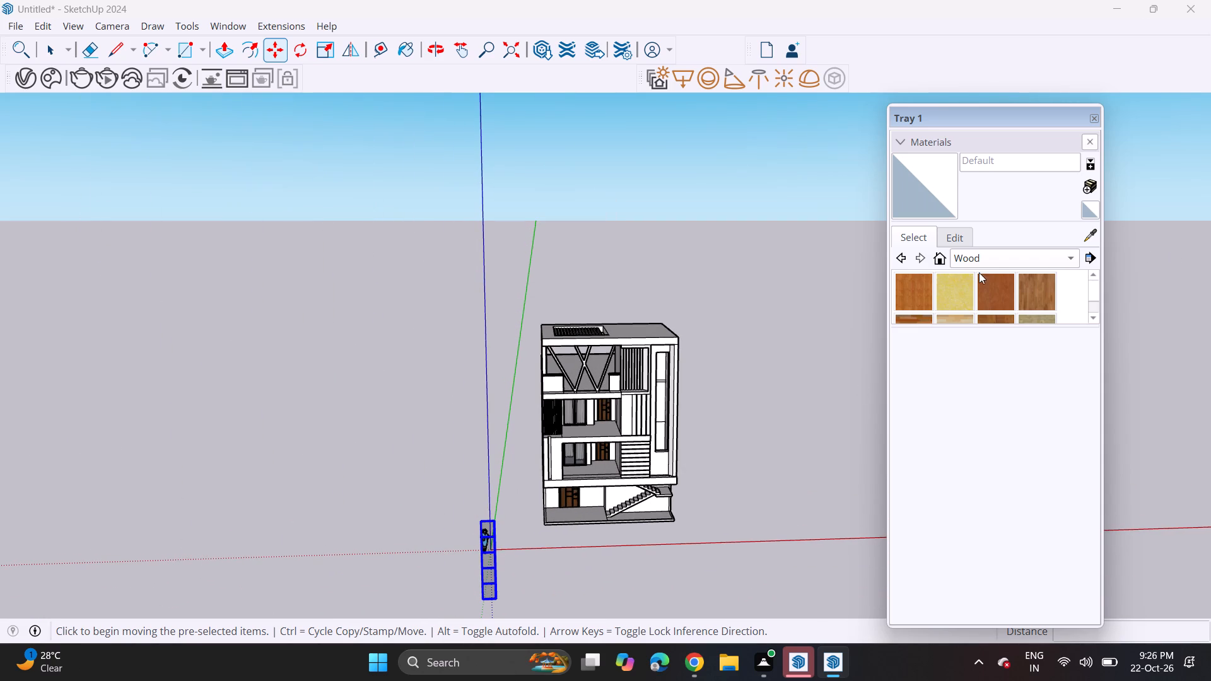
# Enlarge the swatch area of the Materials dialog in Tray 1 so all wood swatches fit.
pyautogui.click(1092, 319)
pyautogui.click(1076, 327)
pyautogui.moveTo(1074, 342); pyautogui.dragTo(1074, 356)
pyautogui.moveTo(1072, 324); pyautogui.dragTo(1074, 552)
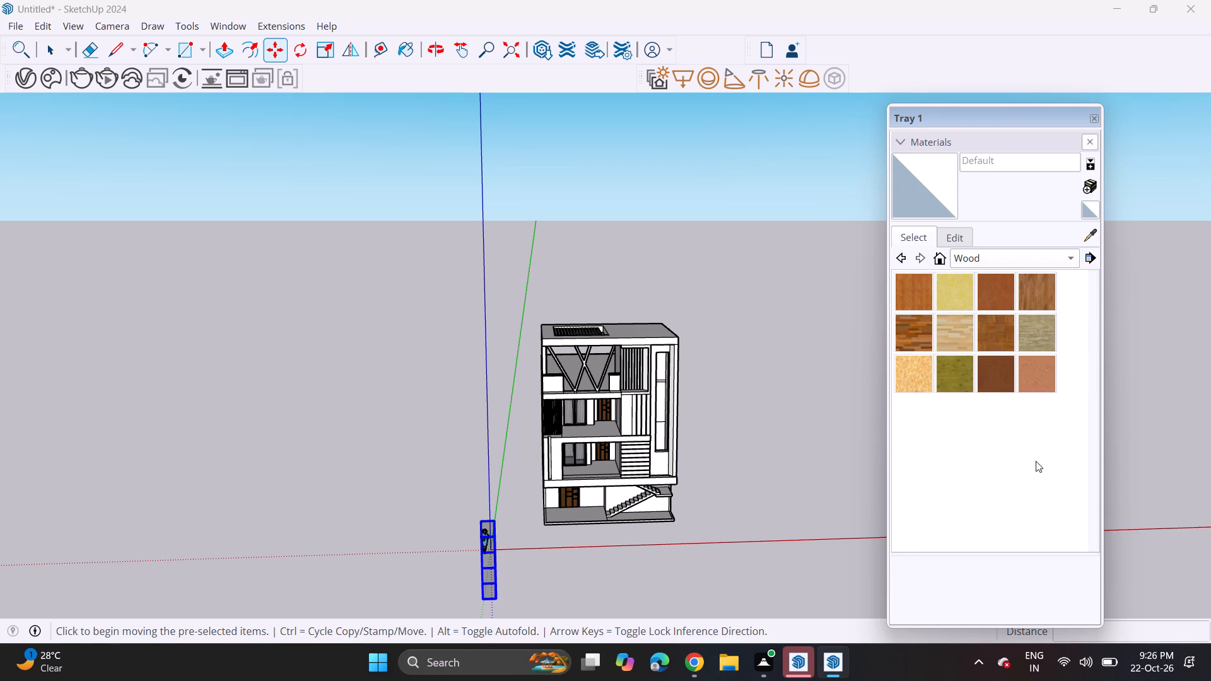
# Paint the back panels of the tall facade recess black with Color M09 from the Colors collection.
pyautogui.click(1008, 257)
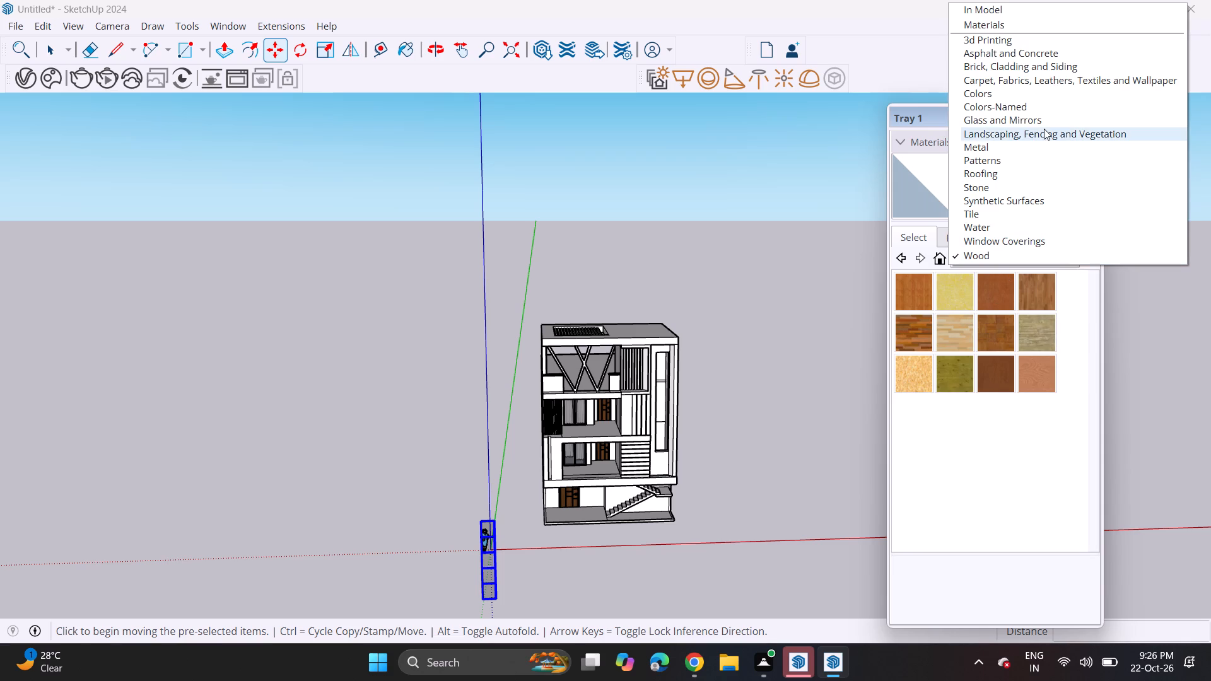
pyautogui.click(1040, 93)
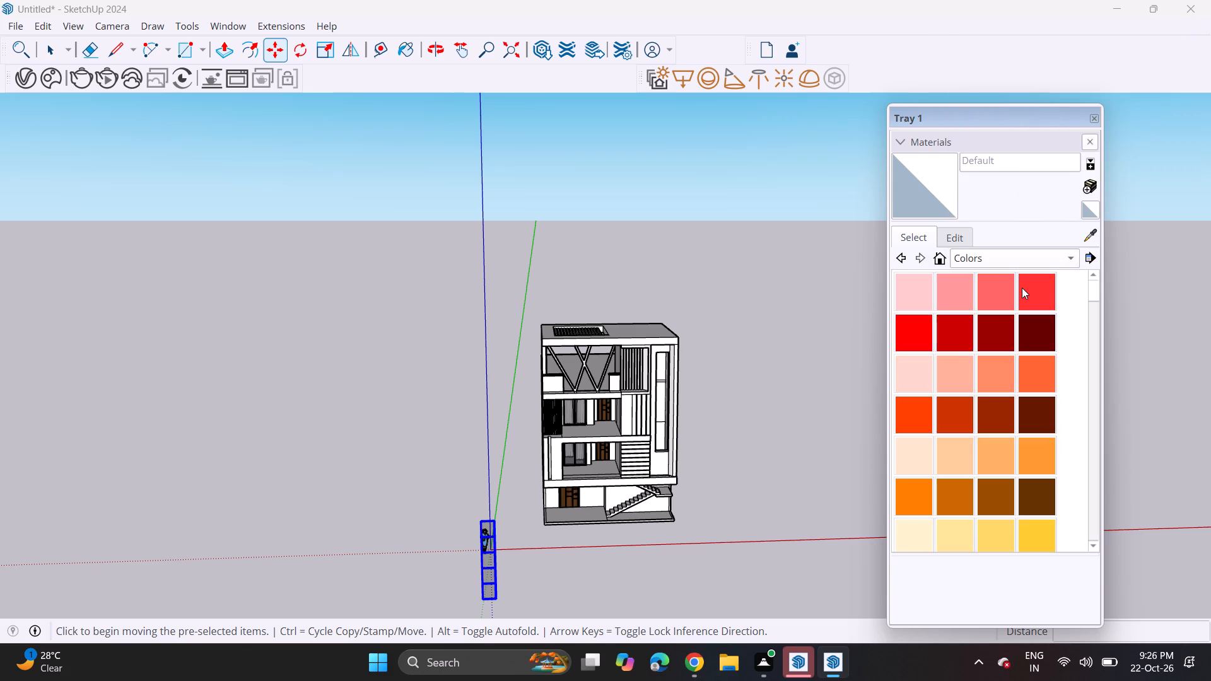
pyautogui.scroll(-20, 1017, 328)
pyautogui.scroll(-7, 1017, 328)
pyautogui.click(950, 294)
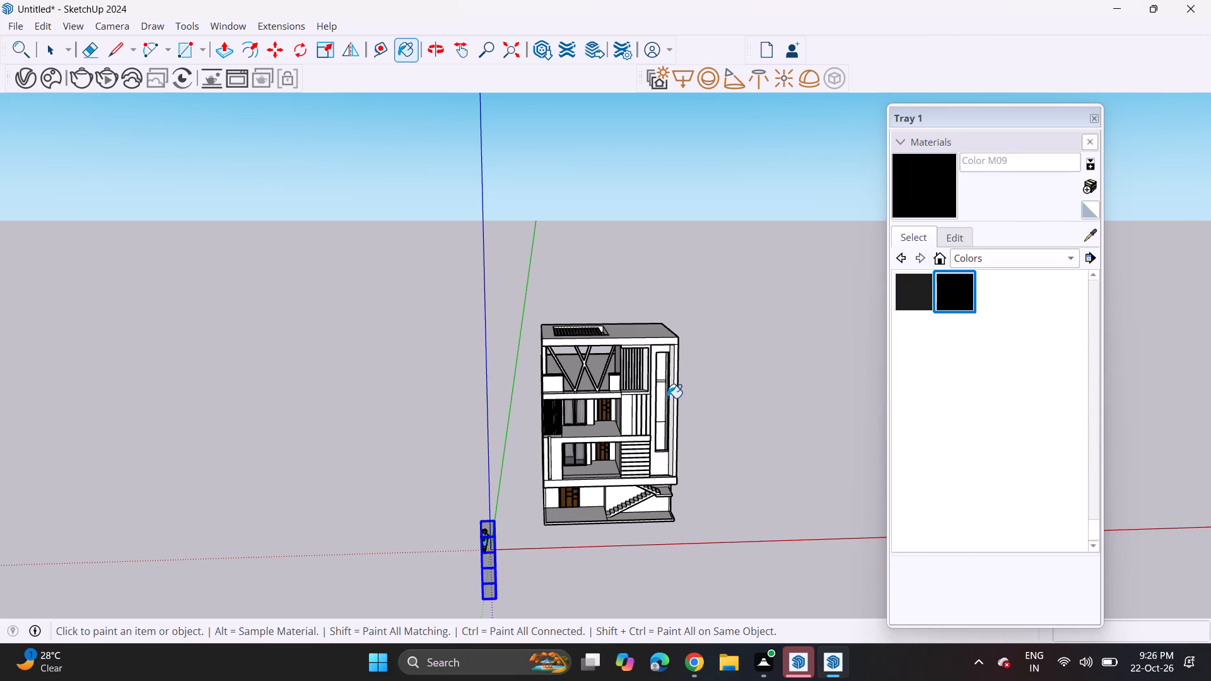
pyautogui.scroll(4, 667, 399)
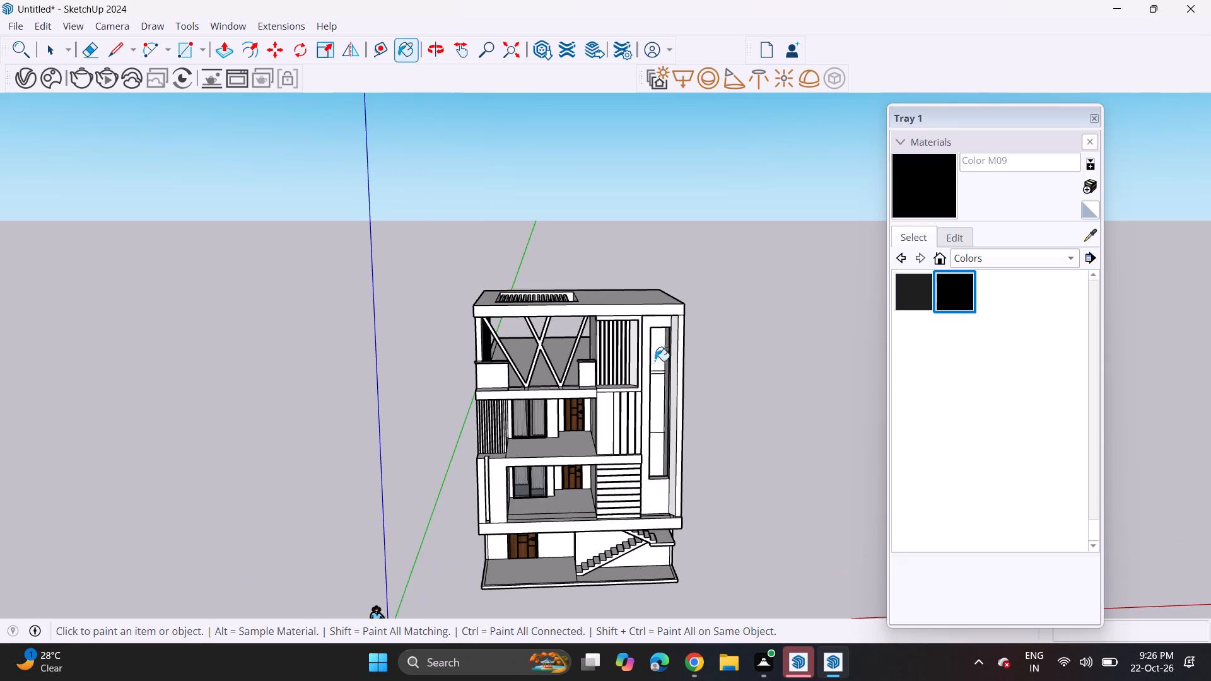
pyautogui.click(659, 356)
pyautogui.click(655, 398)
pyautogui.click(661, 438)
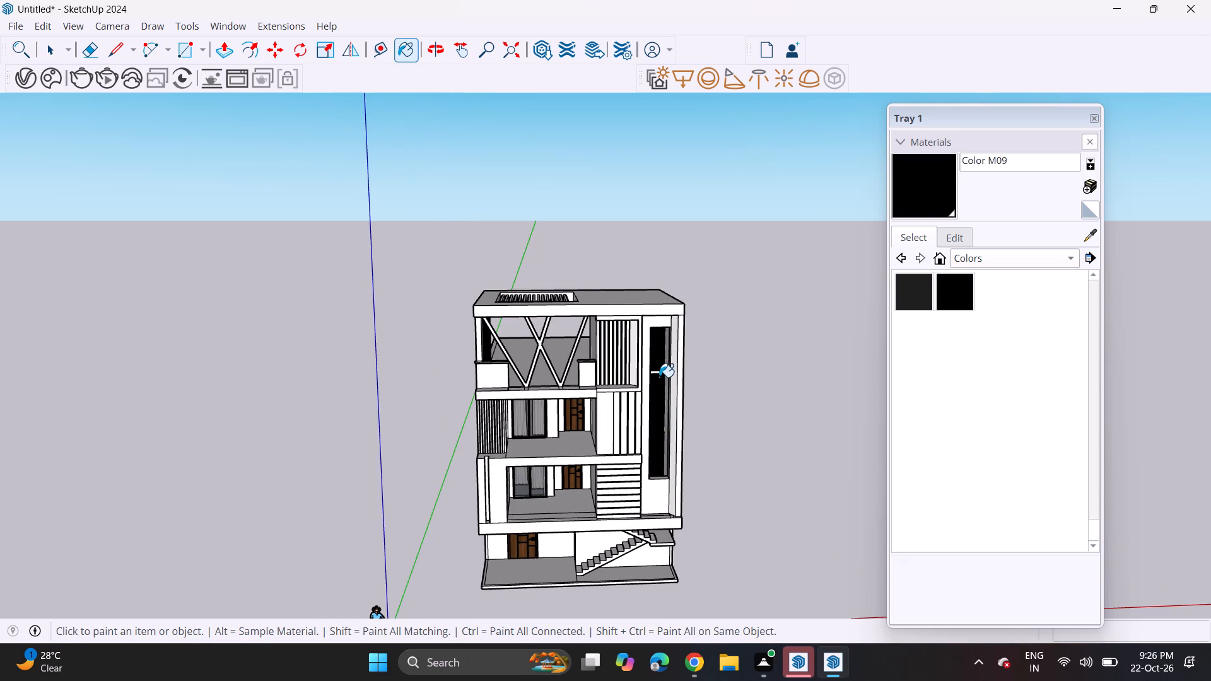
# Paint the tall recess's back panels and the bands between them dark grey with Color M06.
pyautogui.scroll(4, 938, 322)
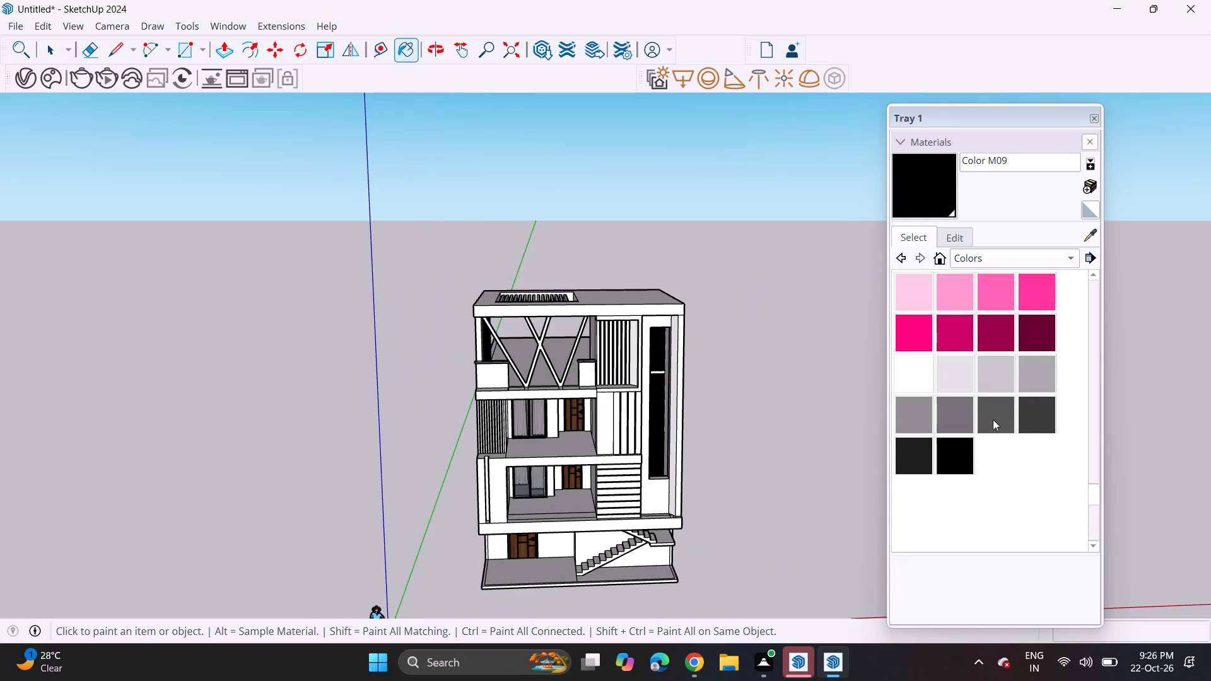
pyautogui.click(993, 419)
pyautogui.click(652, 351)
pyautogui.click(657, 373)
pyautogui.click(661, 365)
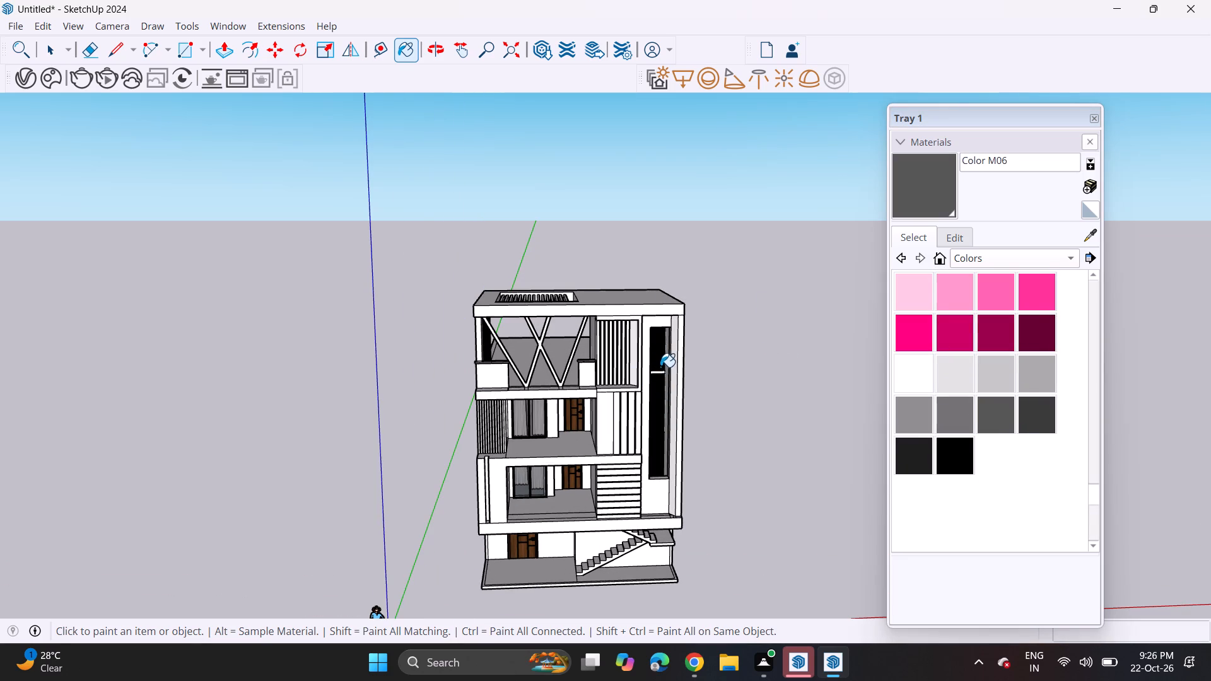
pyautogui.click(660, 376)
pyautogui.click(660, 373)
pyautogui.scroll(13, 660, 373)
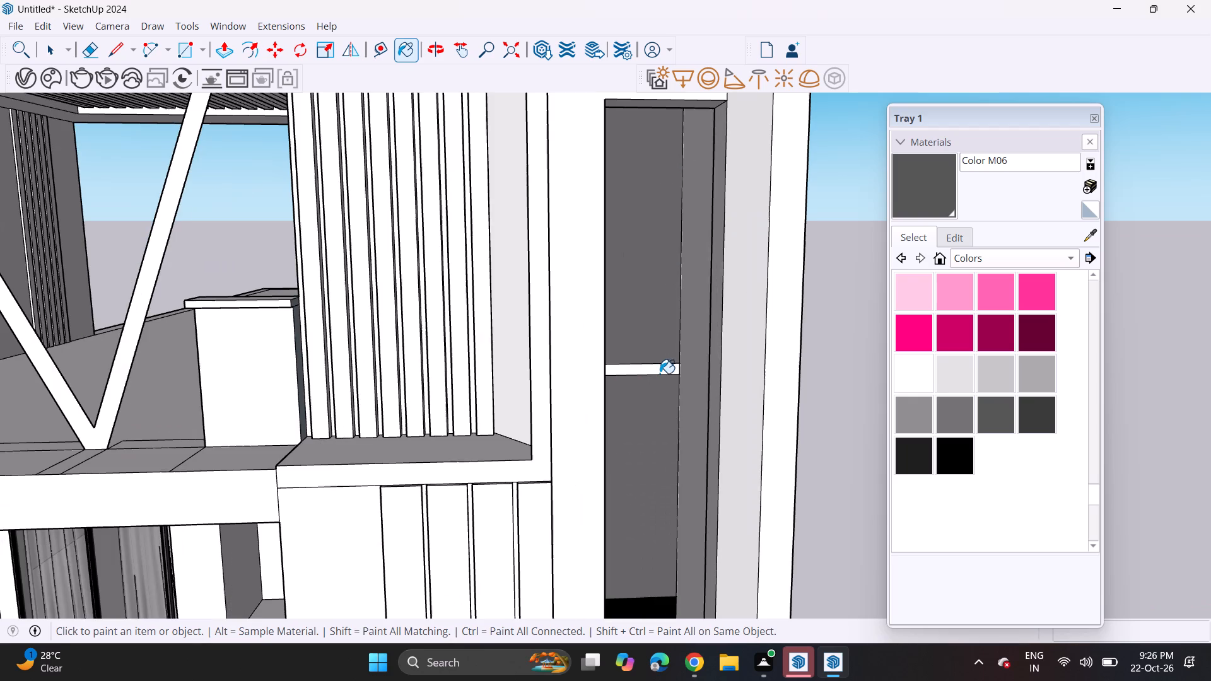
pyautogui.click(658, 366)
pyautogui.scroll(-9, 653, 381)
pyautogui.click(655, 507)
# Move the glass railing by its top corner onto the upper front corner of the tall facade recess.
pyautogui.scroll(-5, 655, 507)
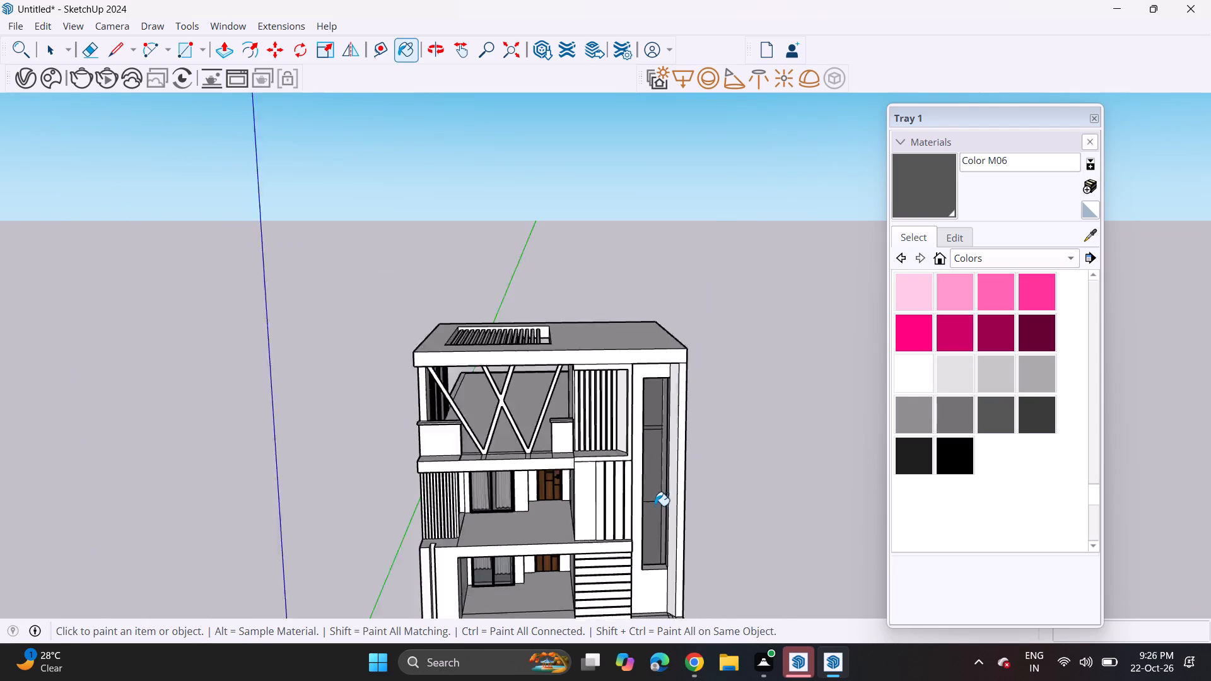
pyautogui.scroll(-2, 655, 506)
pyautogui.scroll(-7, 488, 337)
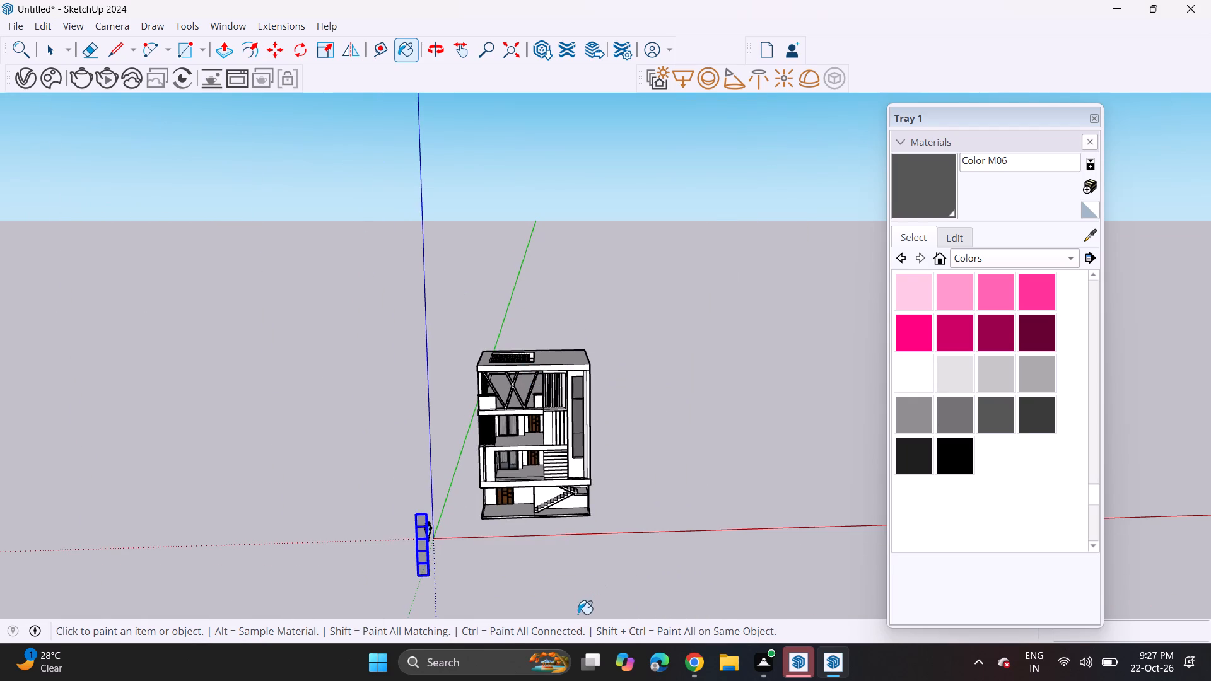
pyautogui.press('m')
pyautogui.click(416, 513)
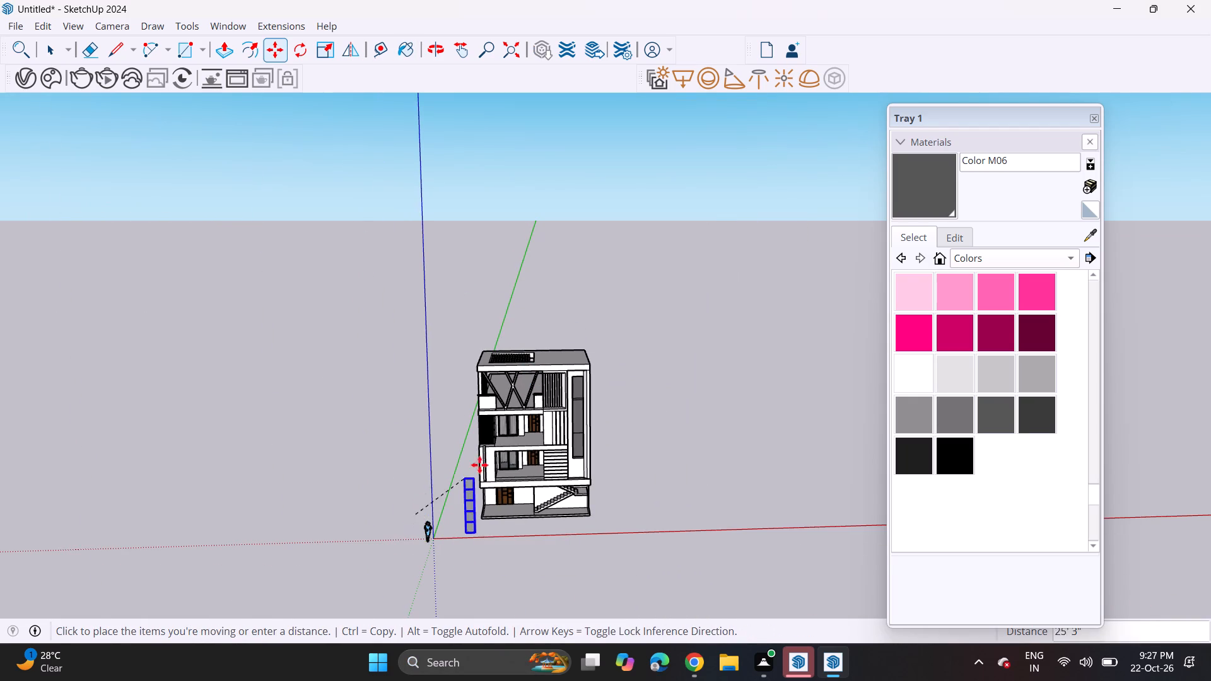
pyautogui.scroll(18, 565, 392)
pyautogui.scroll(6, 583, 372)
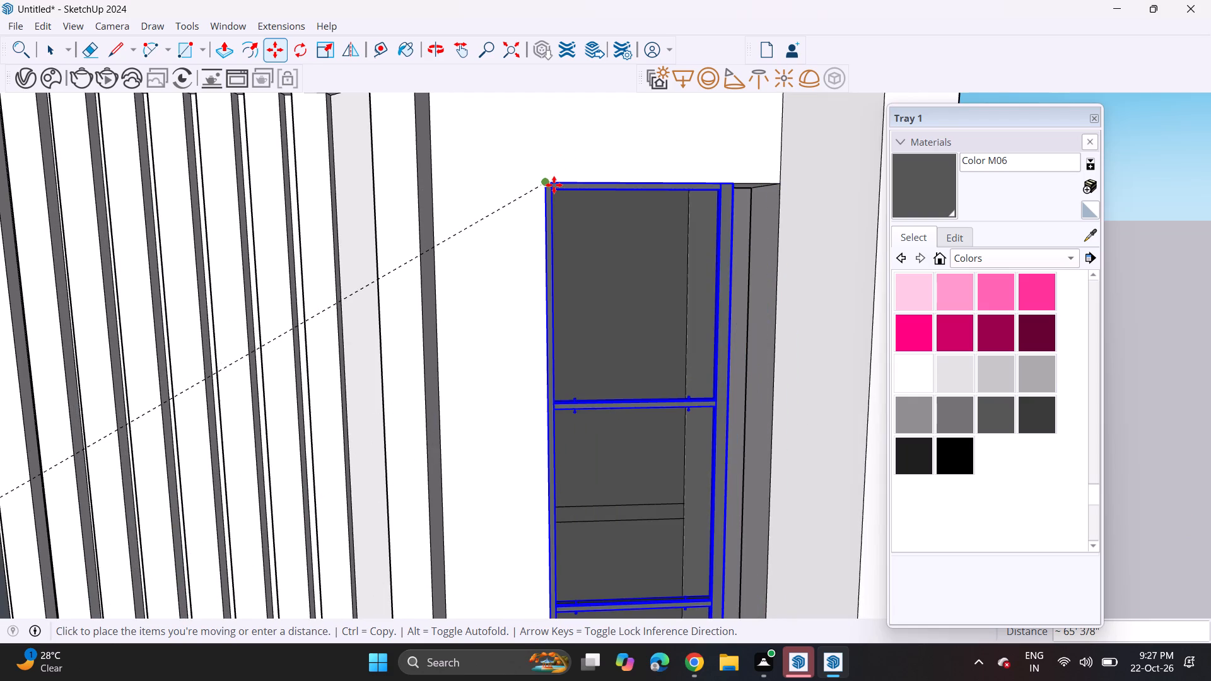
pyautogui.click(553, 185)
# Scale the glass railing's width by about 1.25 so it spans the tall recess.
pyautogui.scroll(-13, 580, 259)
pyautogui.scroll(-6, 623, 380)
pyautogui.moveTo(643, 450); pyautogui.dragTo(629, 376, button='middle')
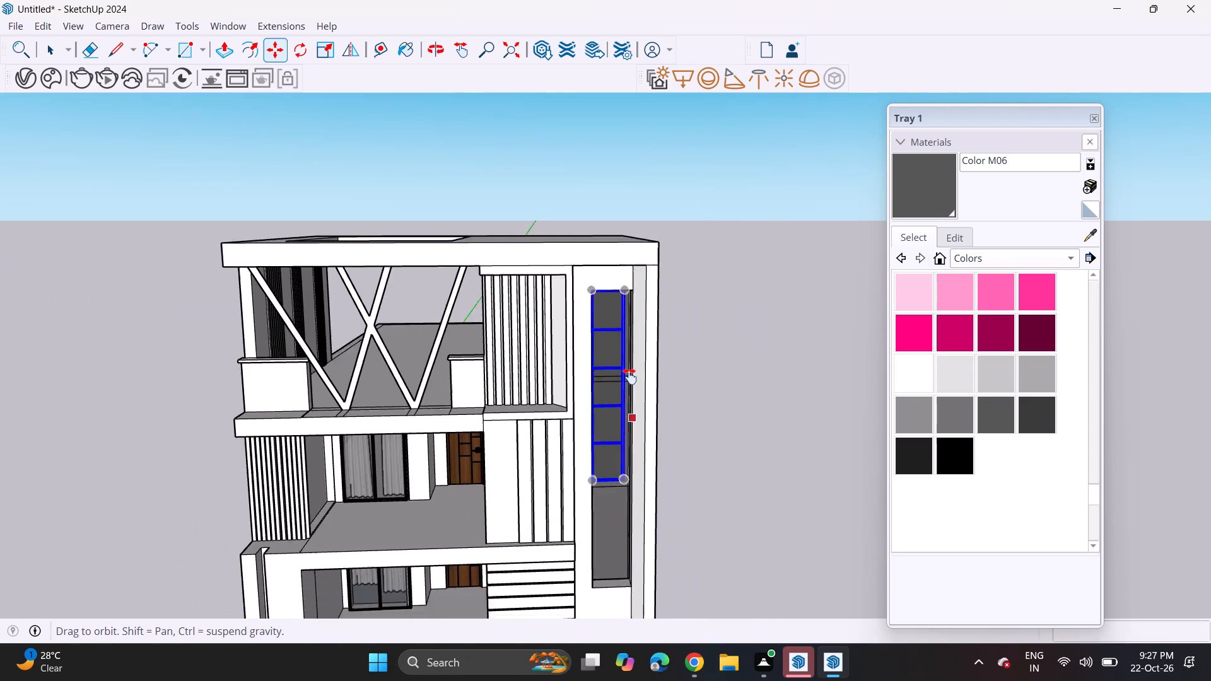
pyautogui.moveTo(629, 376); pyautogui.dragTo(612, 279, button='middle')
pyautogui.scroll(5, 604, 361)
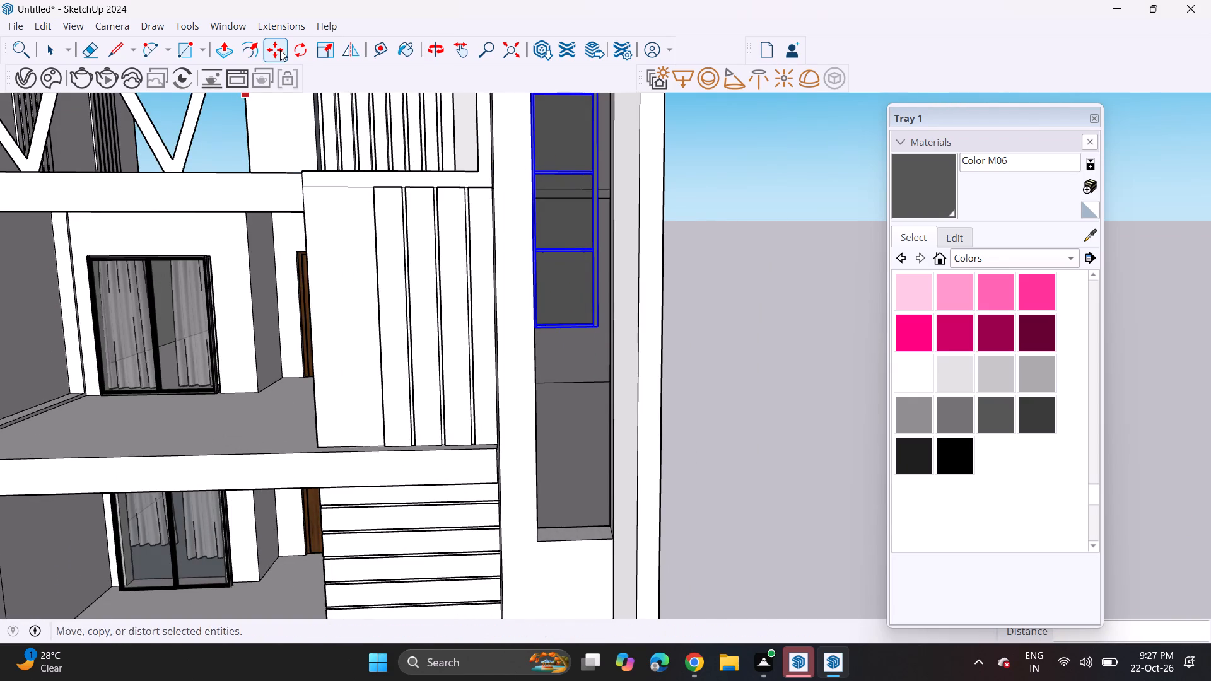
pyautogui.click(313, 47)
pyautogui.scroll(1, 535, 200)
pyautogui.keyDown('shift'); pyautogui.moveTo(535, 201); pyautogui.dragTo(474, 389, button='middle'); pyautogui.keyUp('shift')
pyautogui.moveTo(592, 322); pyautogui.dragTo(588, 325, button='middle')
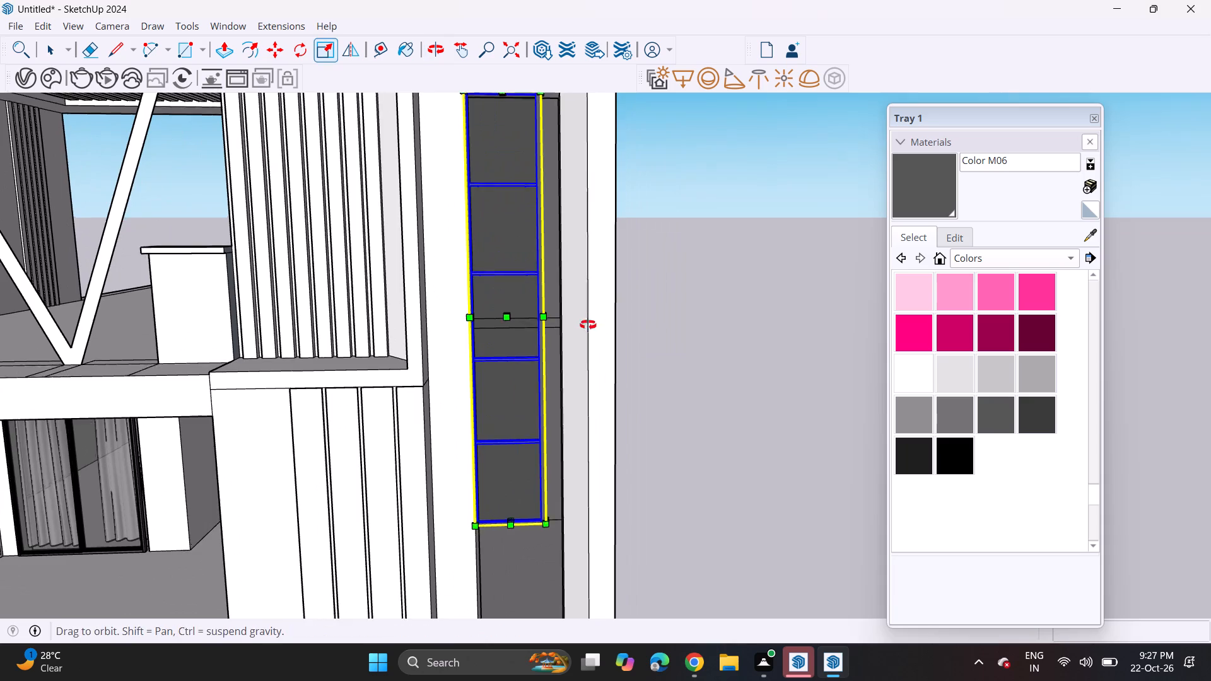
pyautogui.moveTo(588, 325); pyautogui.dragTo(493, 392, button='middle')
pyautogui.scroll(-1, 493, 392)
pyautogui.scroll(5, 486, 361)
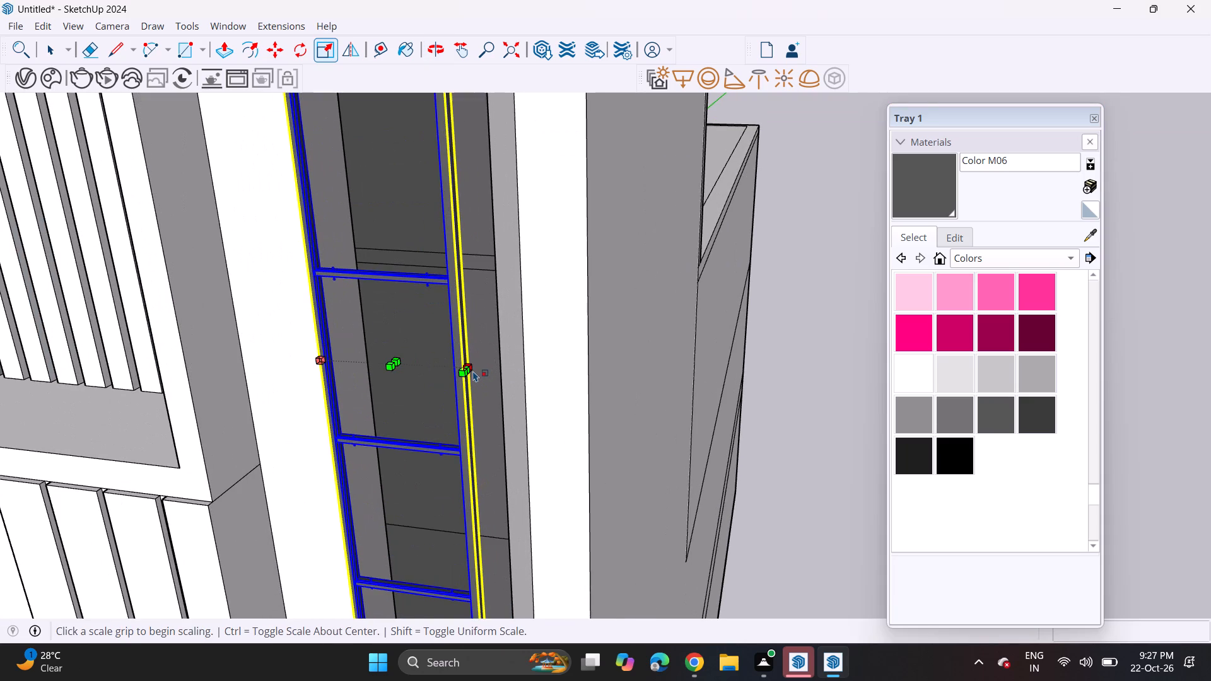
pyautogui.click(466, 365)
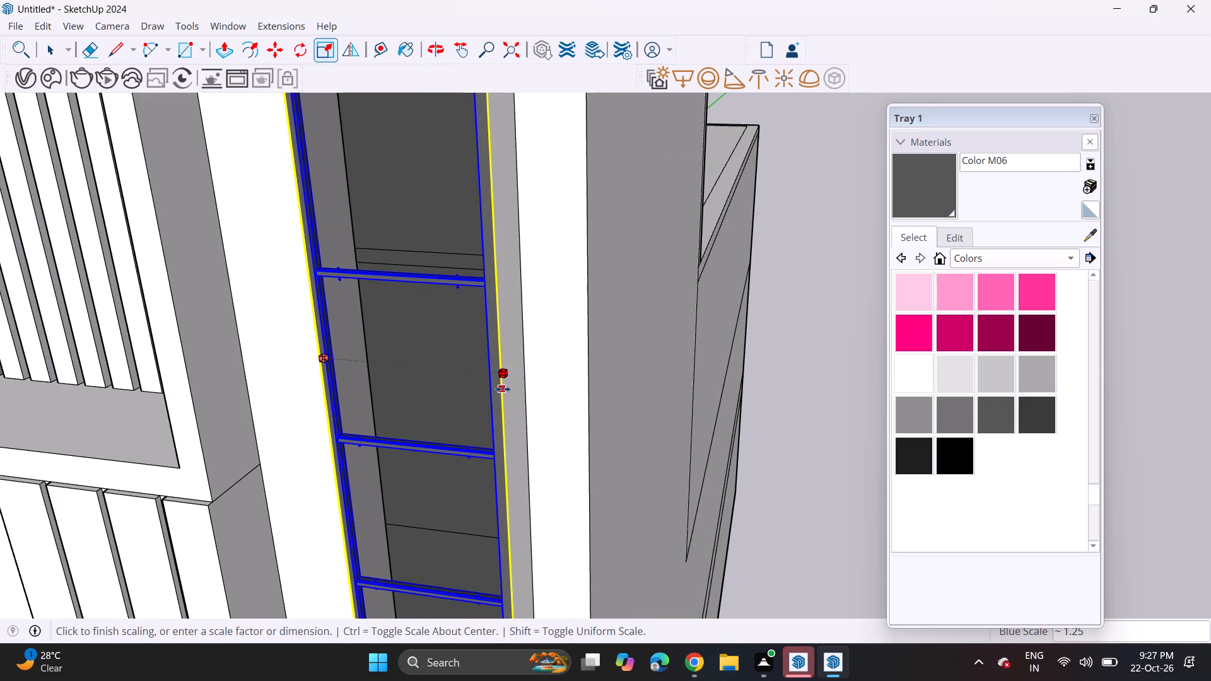
pyautogui.click(503, 390)
# Scale the glass railing's height by about 1.59 down to the bottom of the tall recess, and deselect it.
pyautogui.scroll(-14, 503, 390)
pyautogui.keyDown('shift'); pyautogui.moveTo(481, 451); pyautogui.dragTo(522, 208, button='middle'); pyautogui.keyUp('shift')
pyautogui.scroll(5, 520, 311)
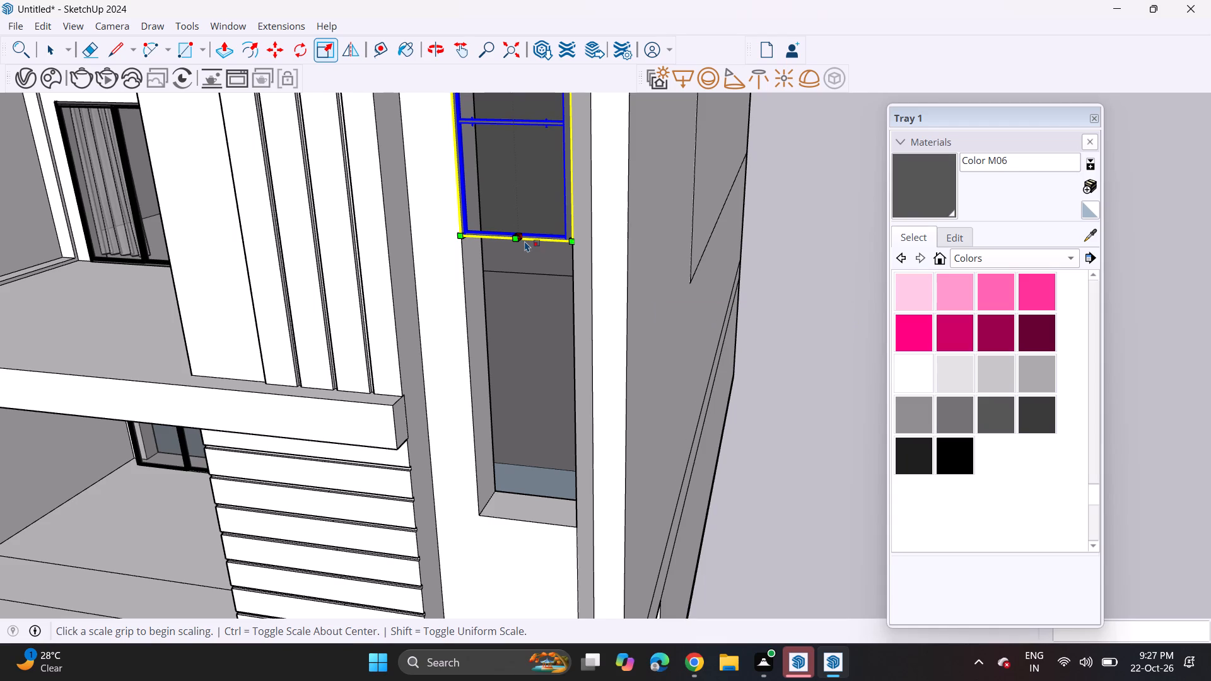
pyautogui.click(524, 239)
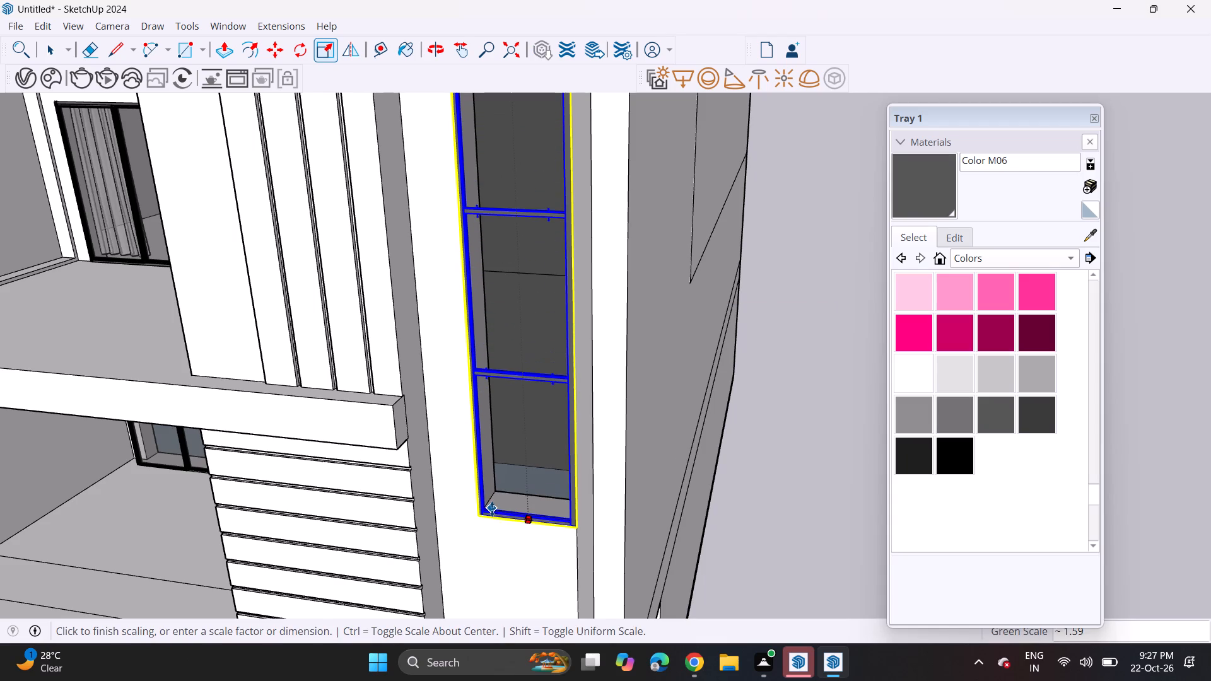
pyautogui.click(512, 520)
pyautogui.scroll(-14, 520, 453)
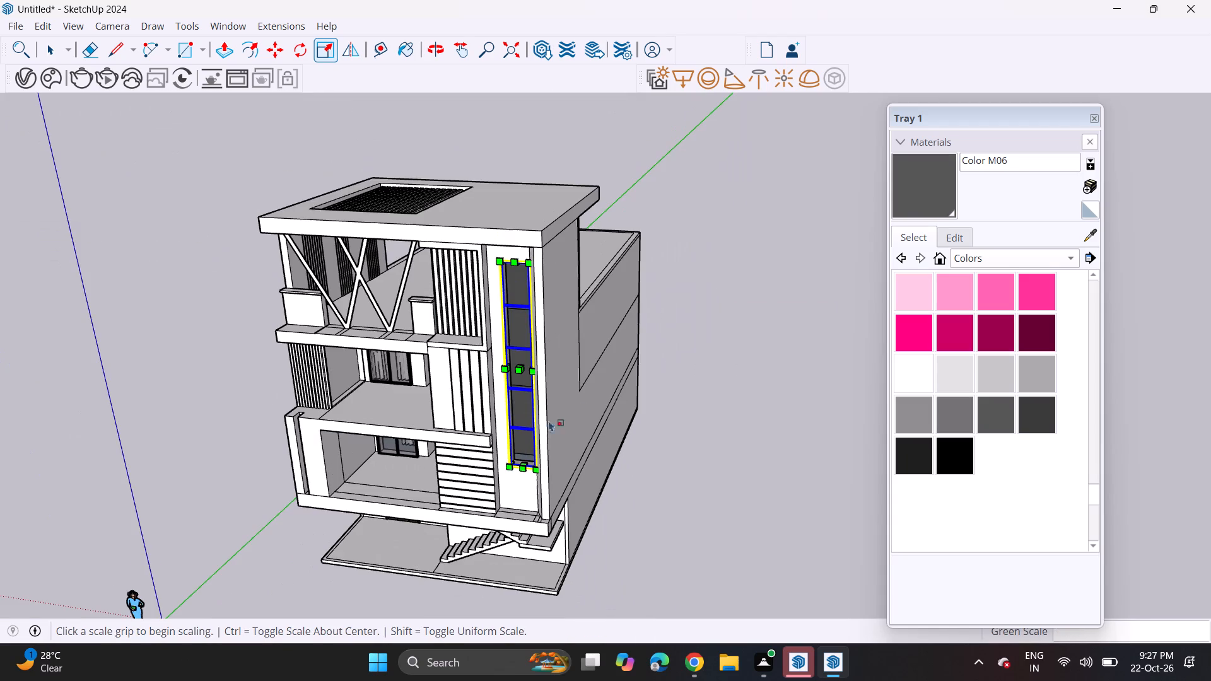
pyautogui.press('space')
pyautogui.click(677, 337)
# Examine the facade from the front, from the roof pergola down to the ground-floor entrance.
pyautogui.moveTo(385, 351); pyautogui.dragTo(518, 249, button='middle')
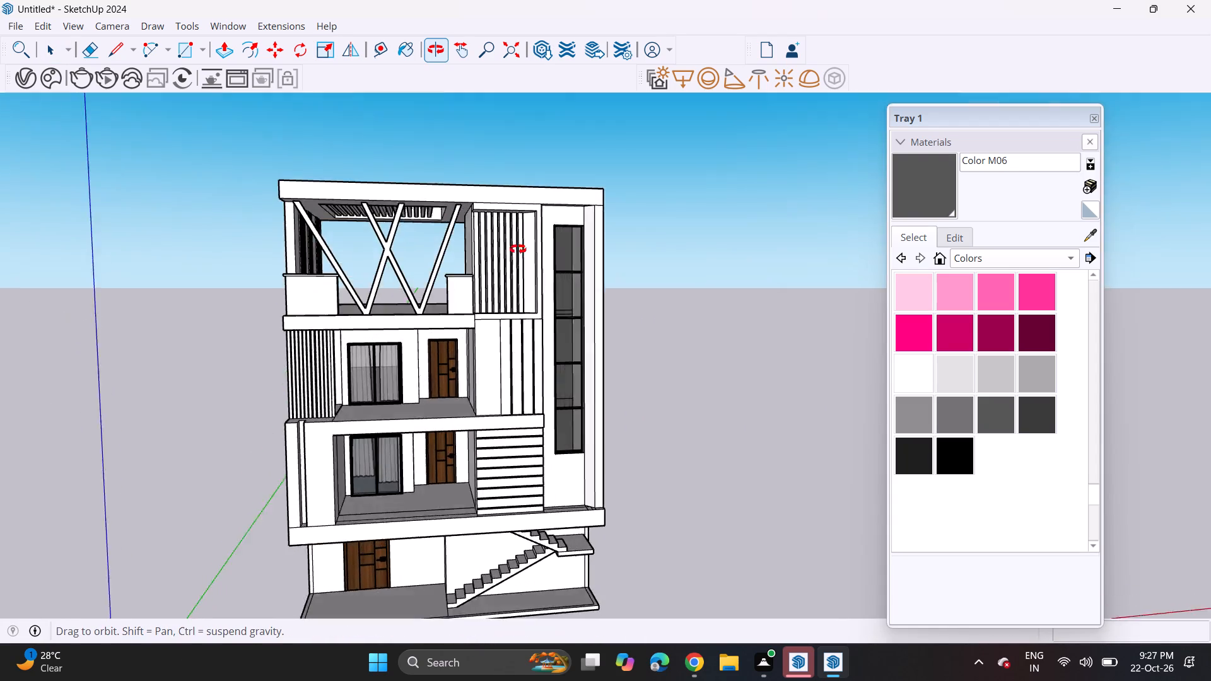
pyautogui.moveTo(518, 249); pyautogui.dragTo(474, 257, button='middle')
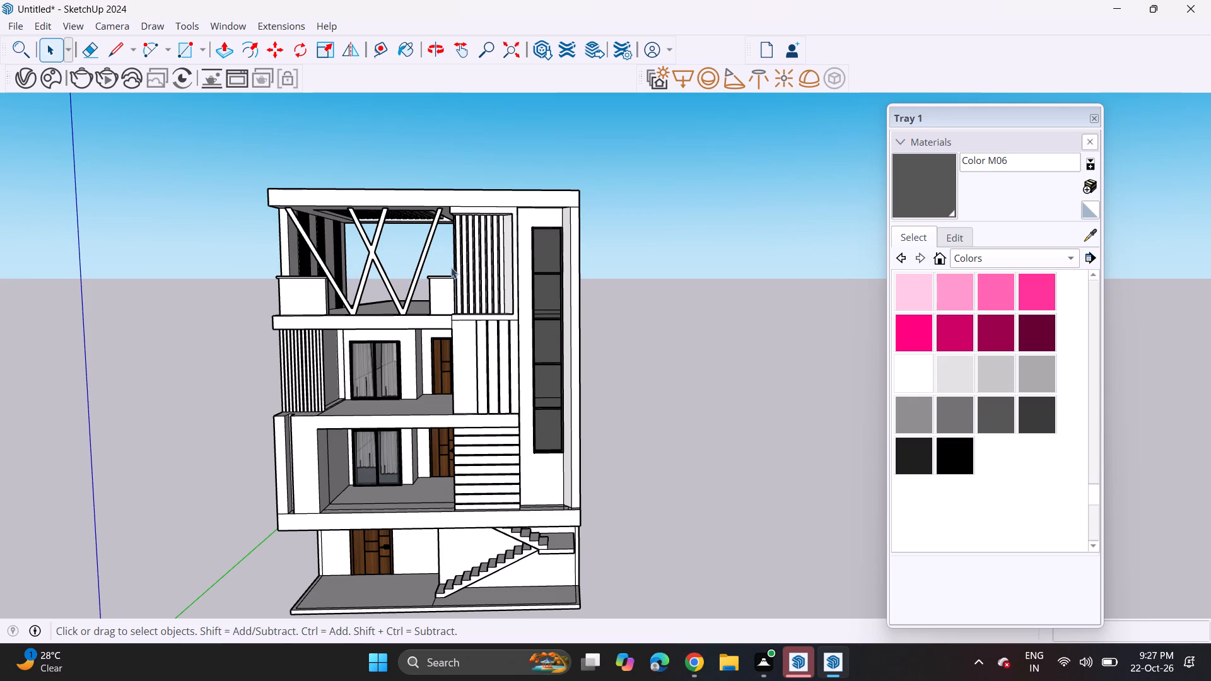
pyautogui.scroll(-4, 433, 326)
pyautogui.moveTo(423, 402); pyautogui.dragTo(522, 296, button='middle')
pyautogui.keyDown('shift'); pyautogui.scroll(1, 434, 401); pyautogui.keyUp('shift')
pyautogui.scroll(-1, 522, 296)
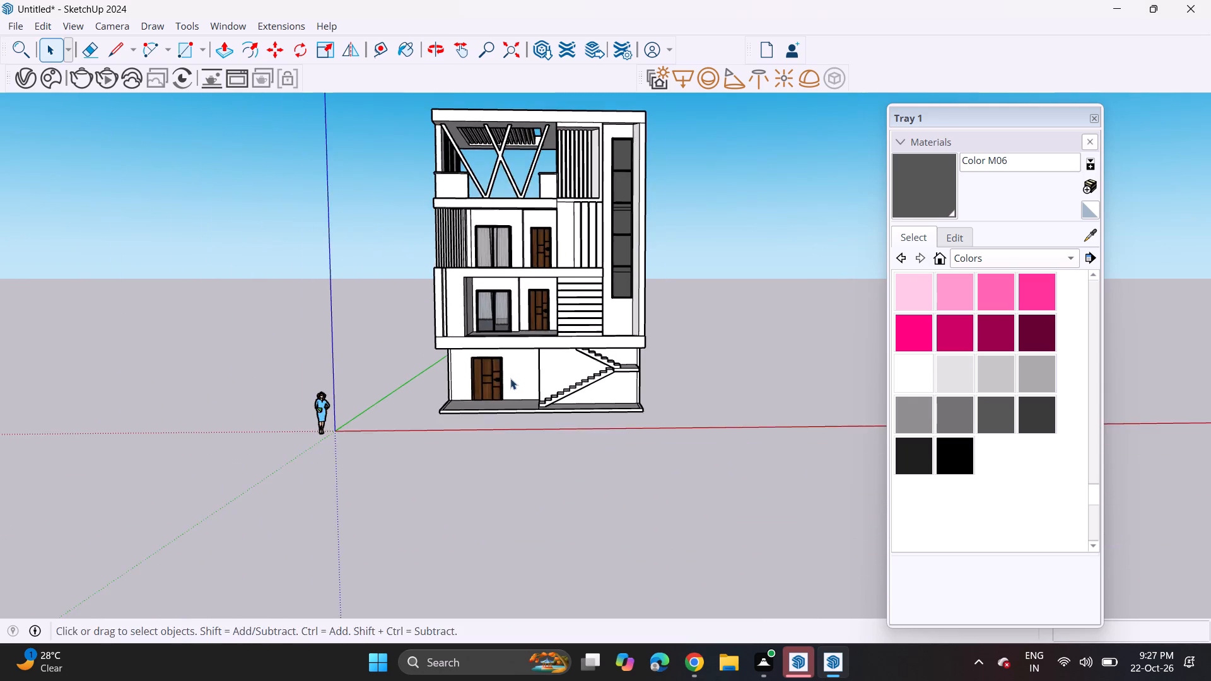
pyautogui.scroll(1, 510, 378)
pyautogui.moveTo(510, 378); pyautogui.dragTo(535, 359, button='middle')
pyautogui.scroll(2, 565, 348)
pyautogui.moveTo(520, 343); pyautogui.dragTo(475, 364, button='middle')
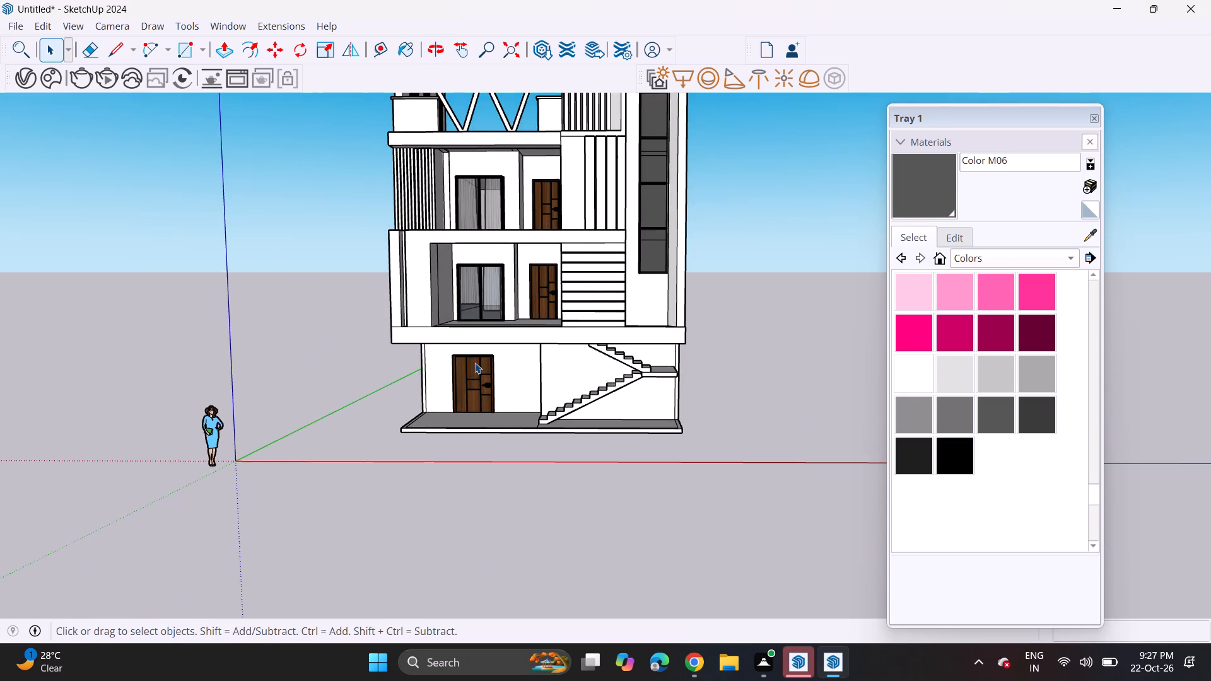
pyautogui.scroll(4, 475, 361)
# Paint the narrow vertical groove at the outer end of the first-floor facade with Wood Veneer 01.
pyautogui.click(1036, 256)
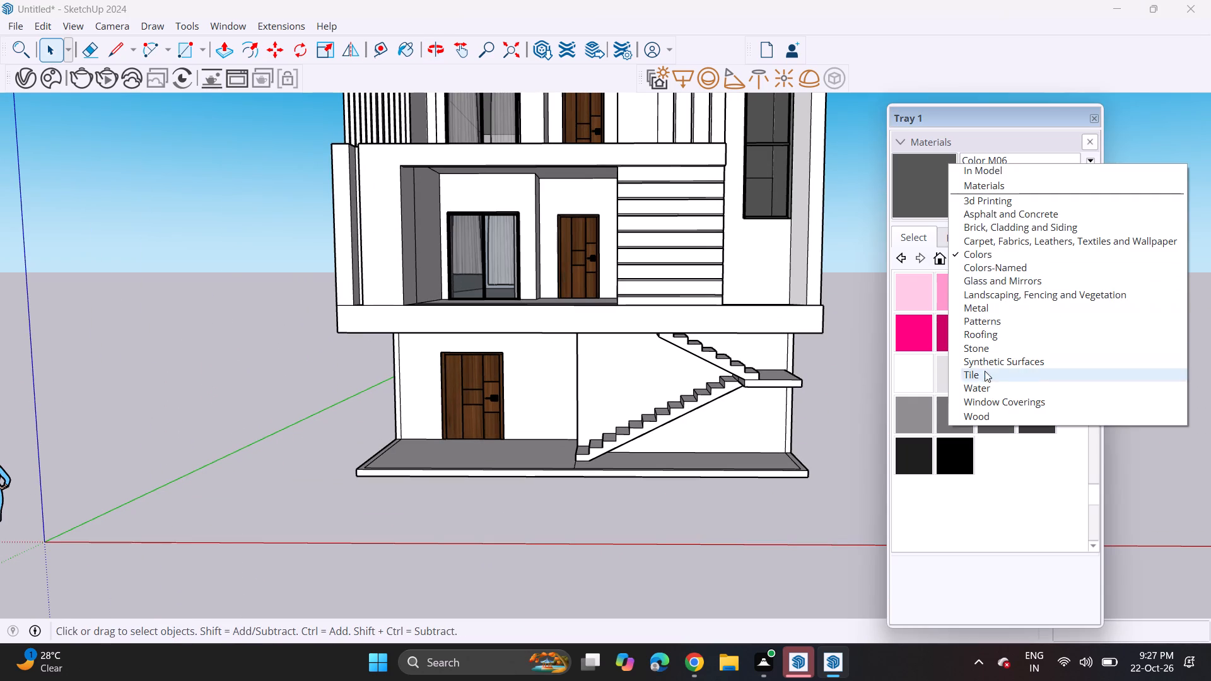
pyautogui.click(984, 423)
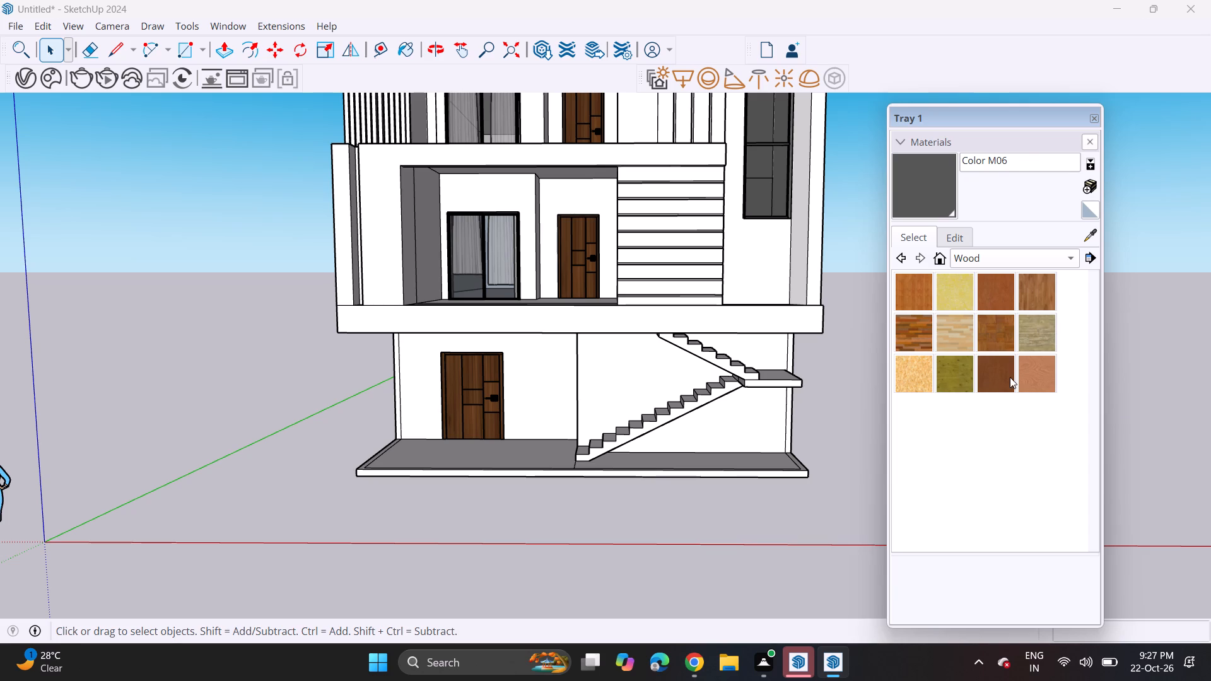
pyautogui.click(1010, 377)
pyautogui.scroll(13, 398, 252)
pyautogui.moveTo(342, 228); pyautogui.dragTo(387, 240, button='middle')
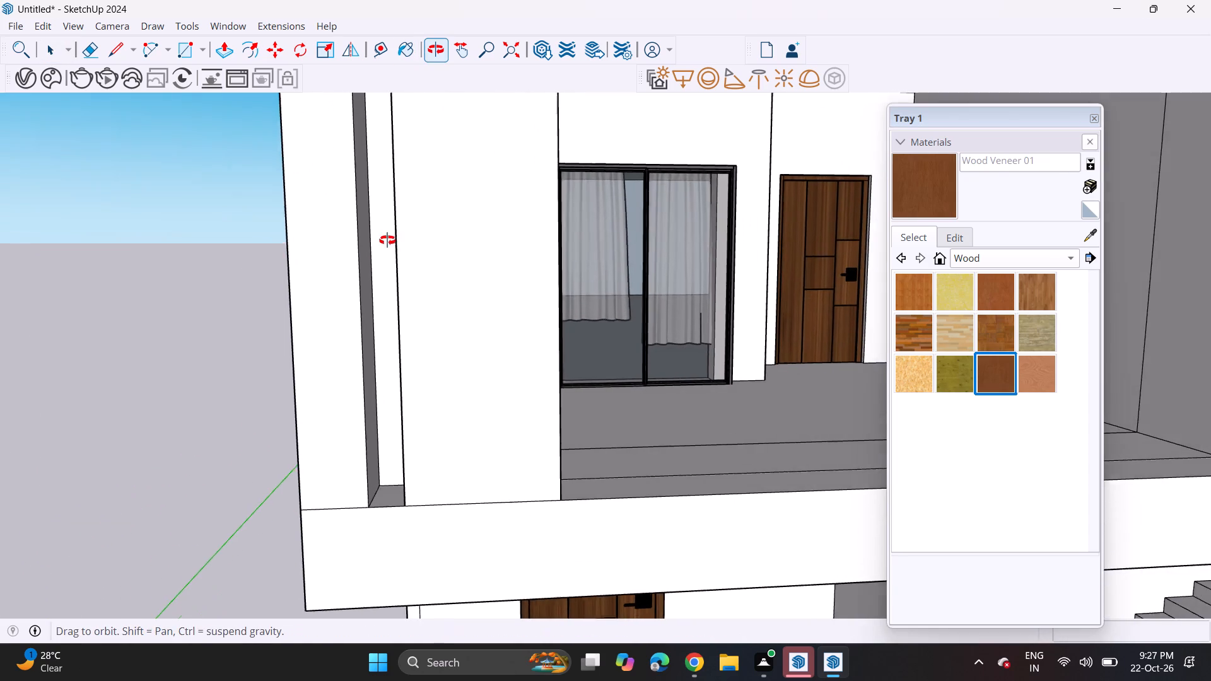
pyautogui.moveTo(387, 240); pyautogui.dragTo(389, 244, button='middle')
pyautogui.click(389, 247)
# Paint the front faces of the vertical slats beside the second-floor balcony window with Wood Veneer 01.
pyautogui.scroll(-14, 388, 248)
pyautogui.keyDown('shift'); pyautogui.moveTo(407, 194); pyautogui.dragTo(412, 248, button='middle'); pyautogui.keyUp('shift')
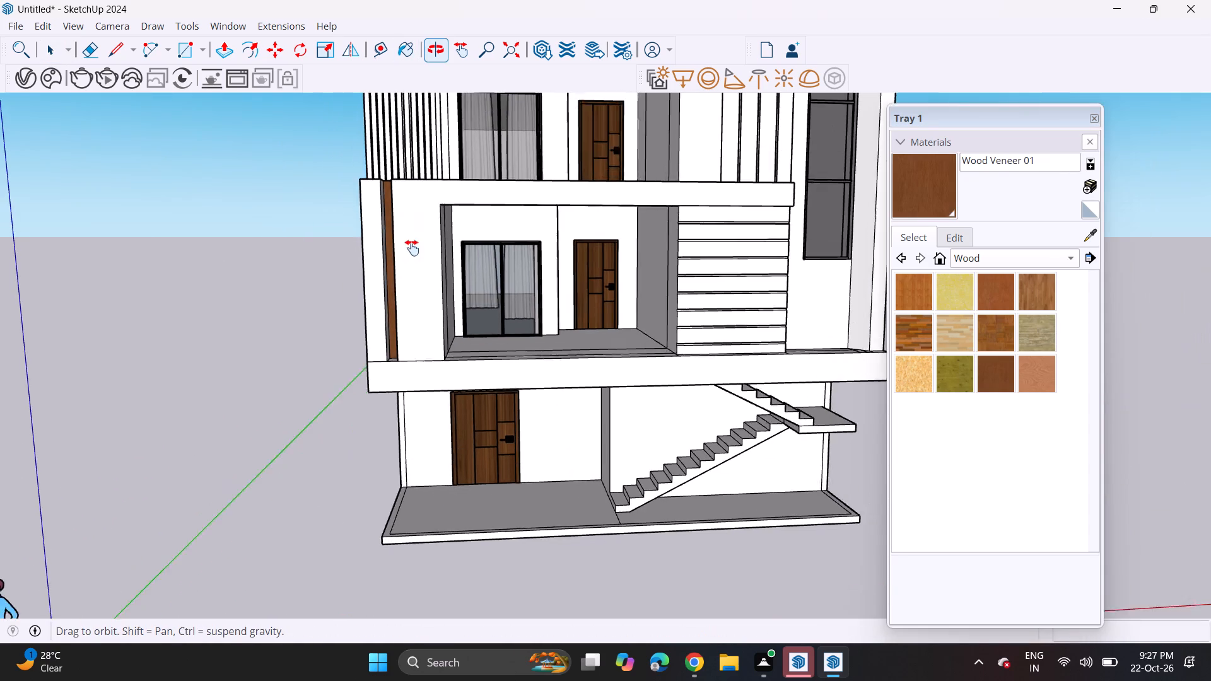
pyautogui.keyDown('shift'); pyautogui.moveTo(412, 248); pyautogui.dragTo(442, 457, button='middle'); pyautogui.keyUp('shift')
pyautogui.scroll(7, 377, 351)
pyautogui.click(403, 334)
pyautogui.click(414, 347)
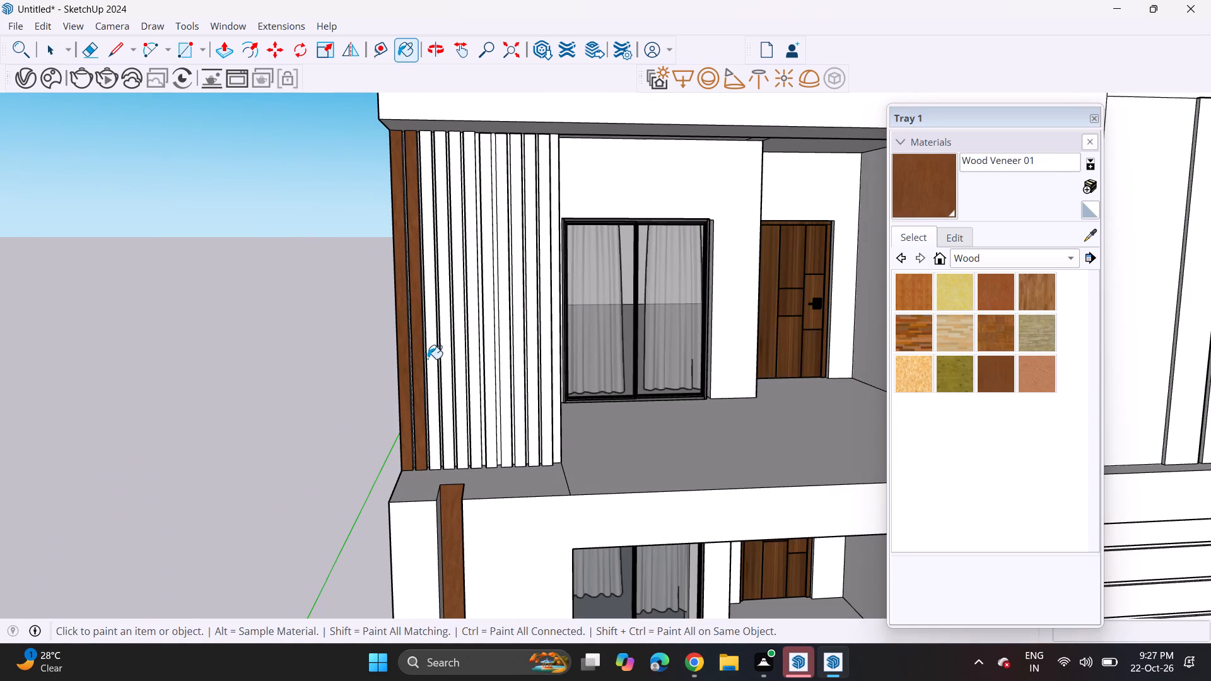
pyautogui.click(428, 359)
pyautogui.click(432, 361)
pyautogui.click(442, 366)
pyautogui.click(461, 376)
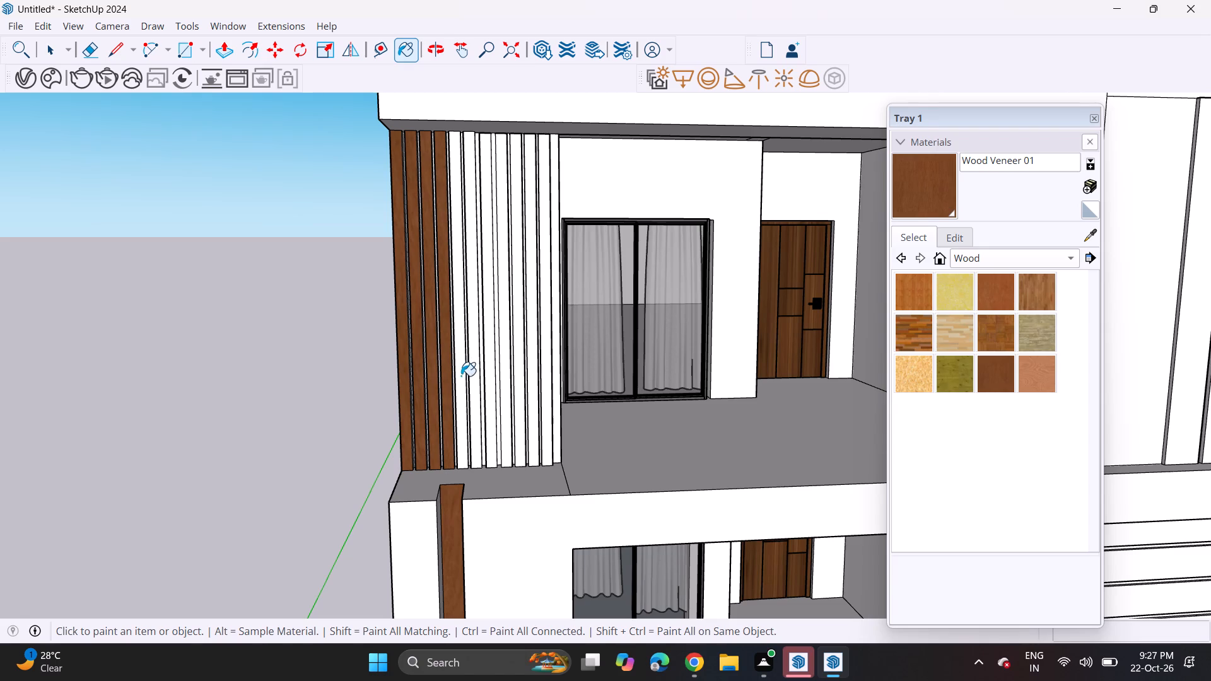
pyautogui.click(474, 376)
pyautogui.click(486, 378)
pyautogui.click(500, 378)
pyautogui.click(510, 378)
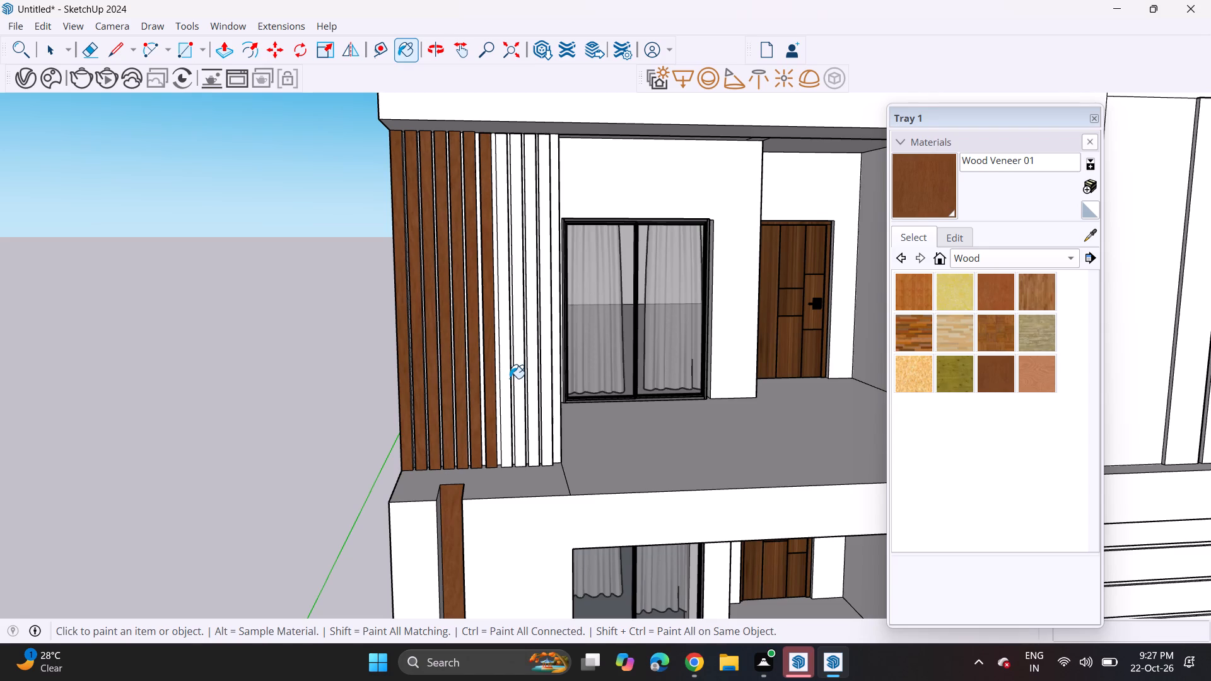
pyautogui.click(513, 378)
pyautogui.click(522, 380)
pyautogui.click(529, 379)
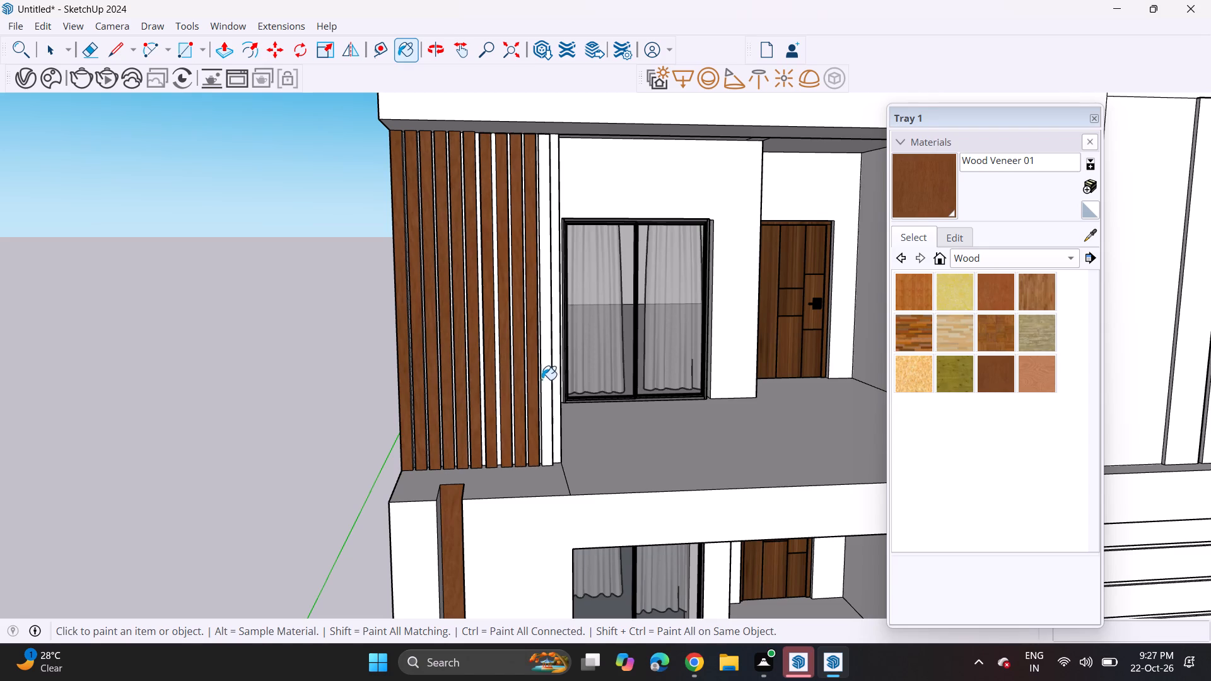
pyautogui.click(545, 380)
pyautogui.click(553, 381)
# Paint the remaining white strips between the vertical slats beside the second-floor balcony with Wood Veneer 01.
pyautogui.scroll(-5, 545, 392)
pyautogui.scroll(7, 502, 385)
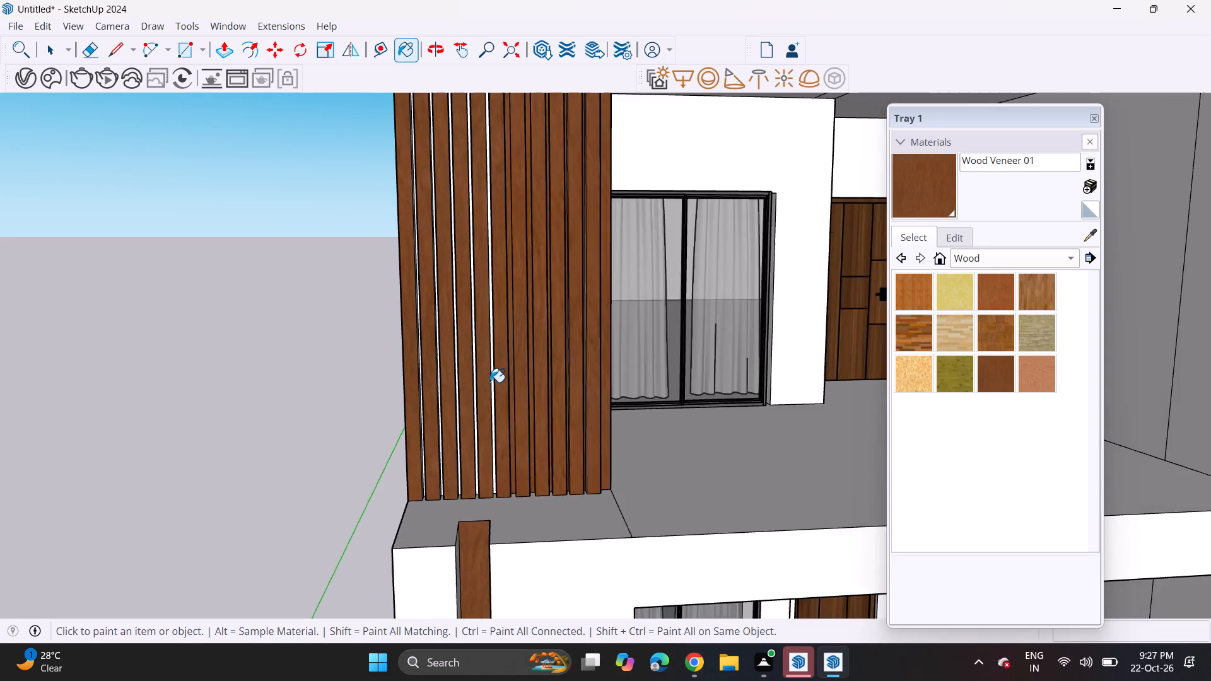
pyautogui.scroll(6, 490, 382)
pyautogui.click(499, 394)
pyautogui.click(493, 388)
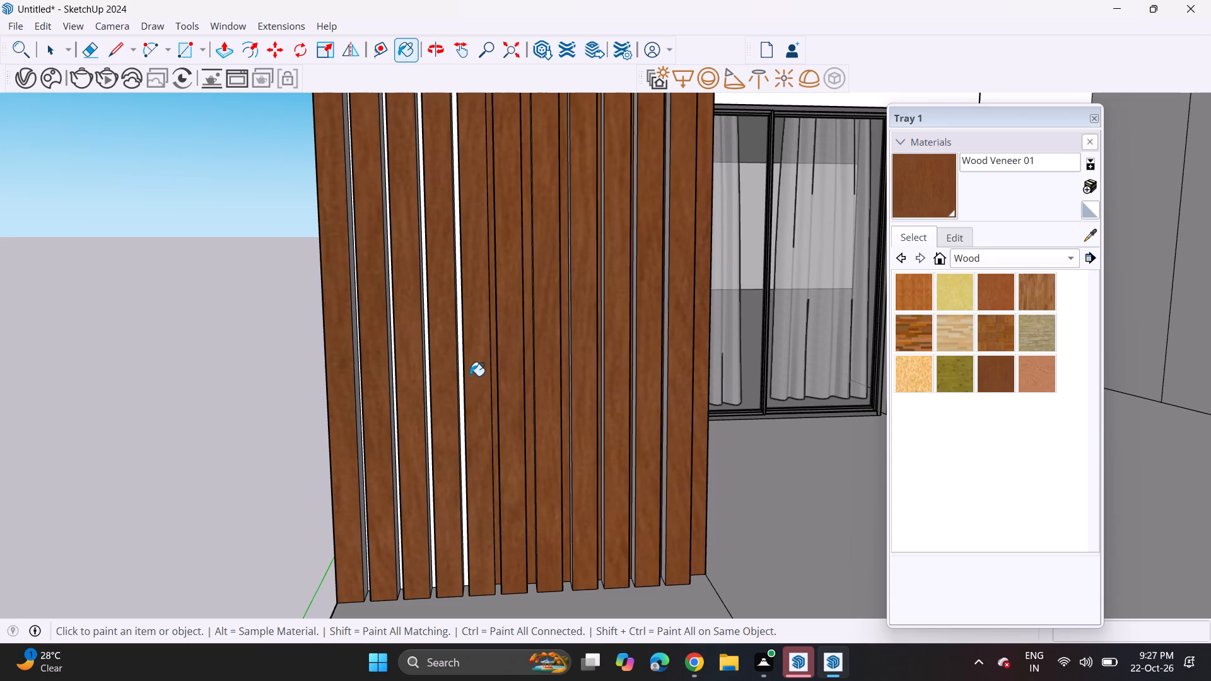
pyautogui.click(461, 367)
pyautogui.click(428, 395)
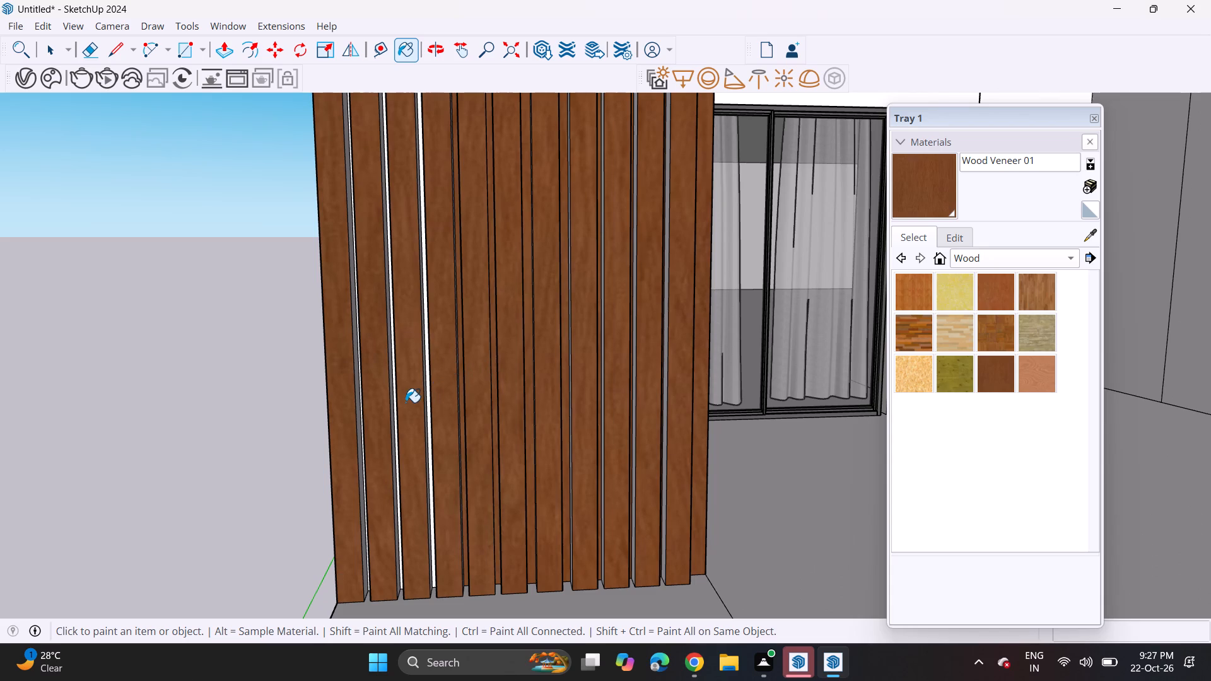
pyautogui.click(391, 415)
pyautogui.click(393, 407)
pyautogui.scroll(6, 404, 398)
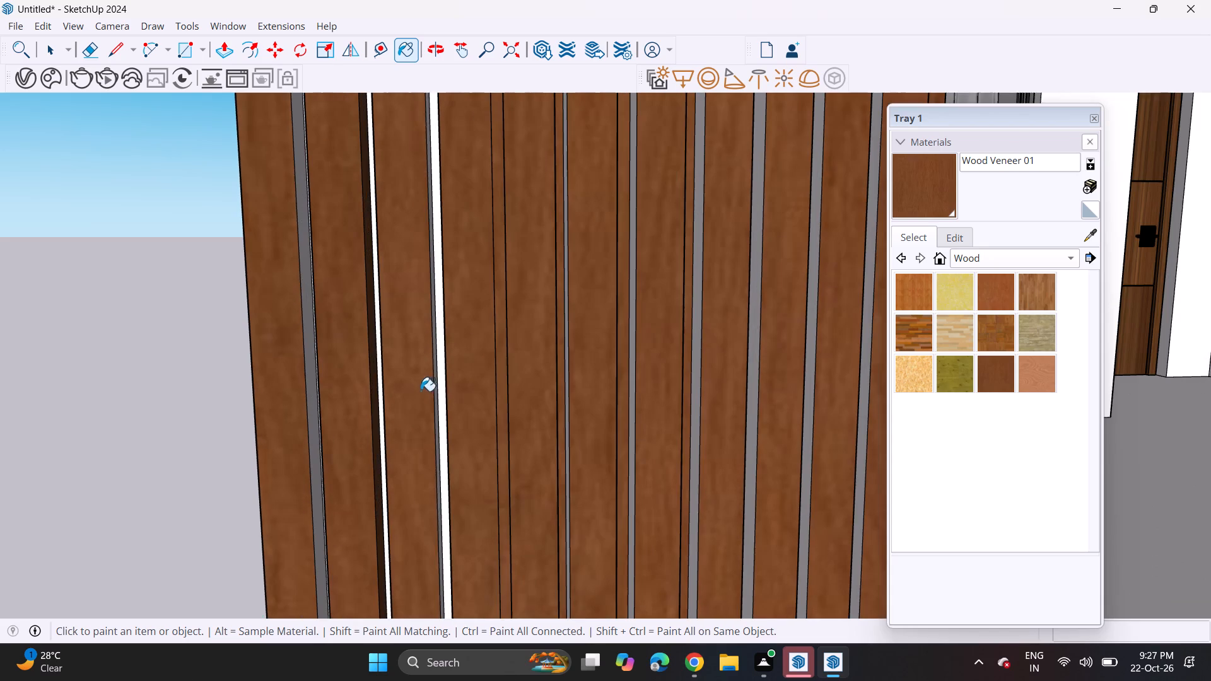
pyautogui.click(445, 404)
pyautogui.click(378, 401)
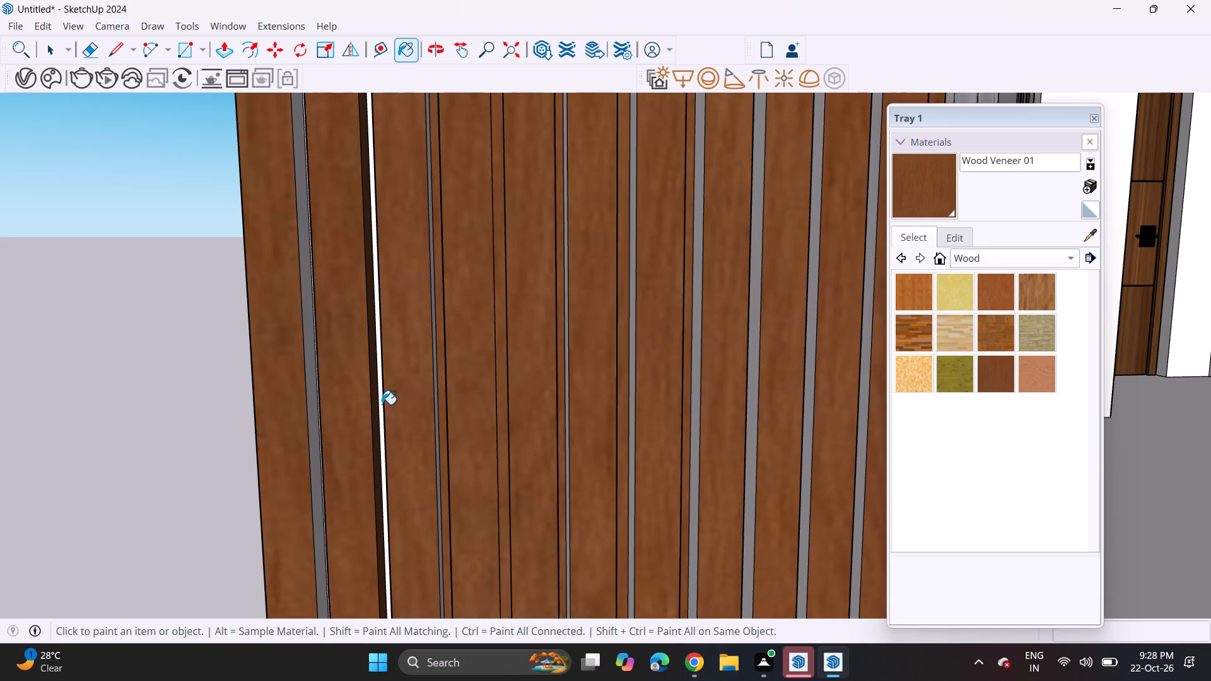
pyautogui.click(382, 405)
pyautogui.click(308, 408)
pyautogui.click(316, 414)
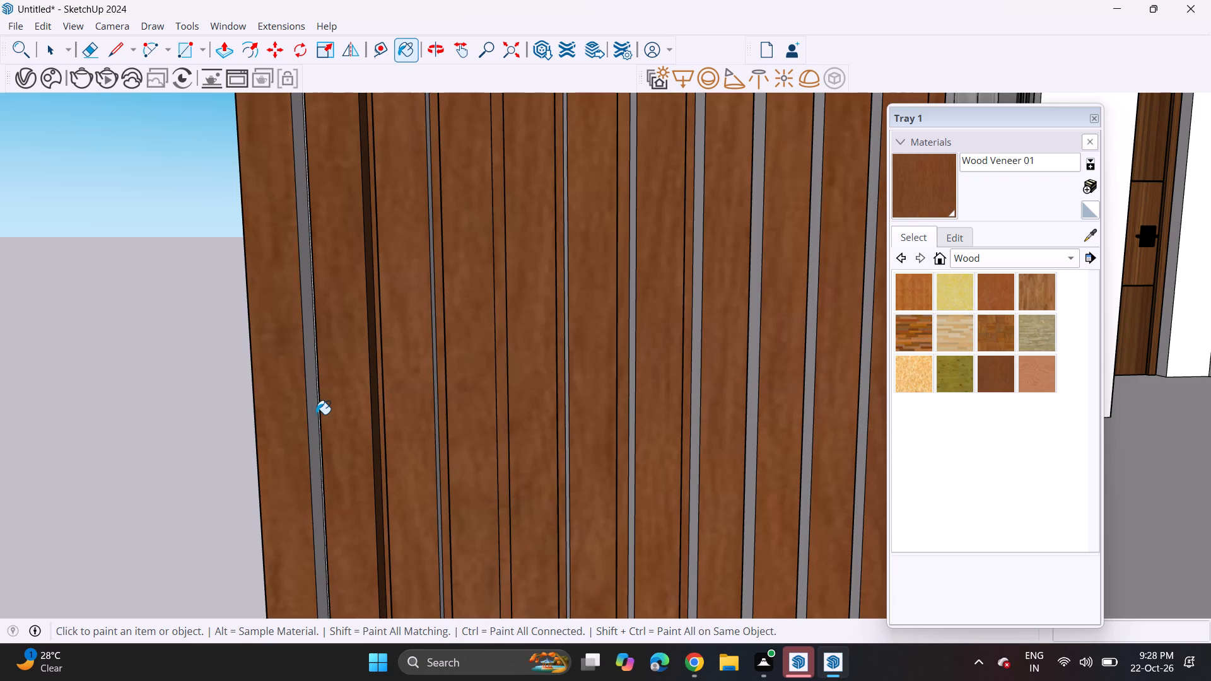
# Paint the front faces of the two parapet blocks on the top-floor terrace with Wood Veneer 01.
pyautogui.scroll(-20, 316, 414)
pyautogui.scroll(-14, 316, 414)
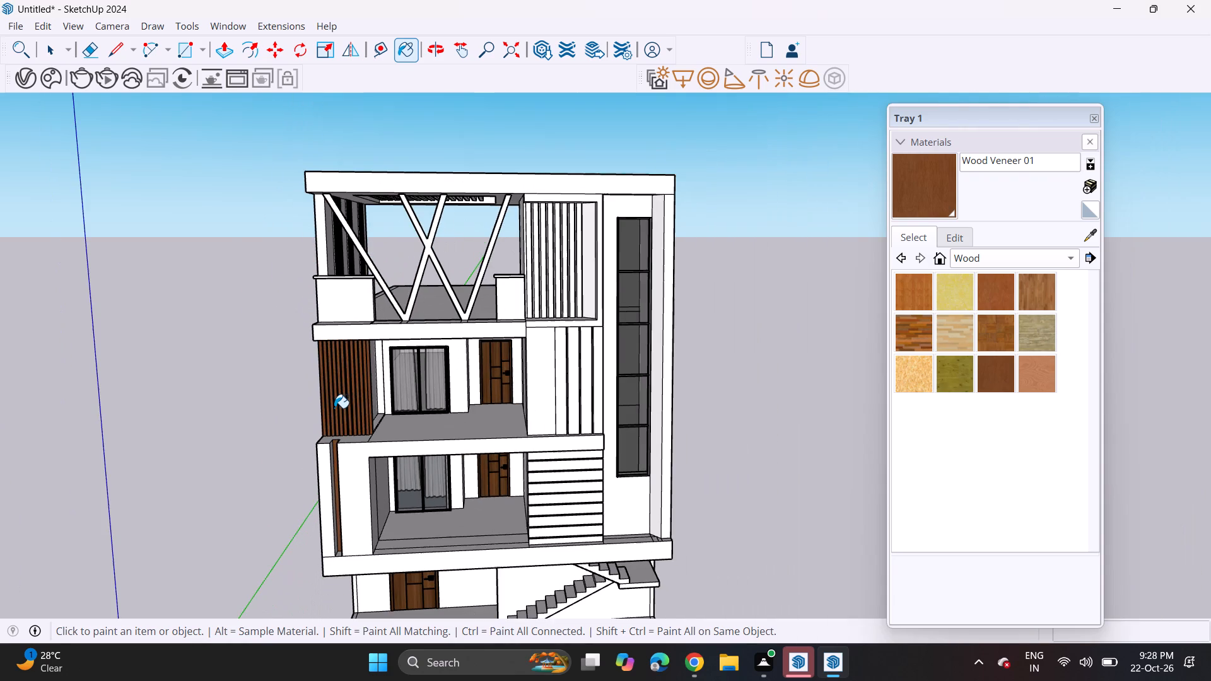
pyautogui.scroll(5, 327, 304)
pyautogui.click(330, 303)
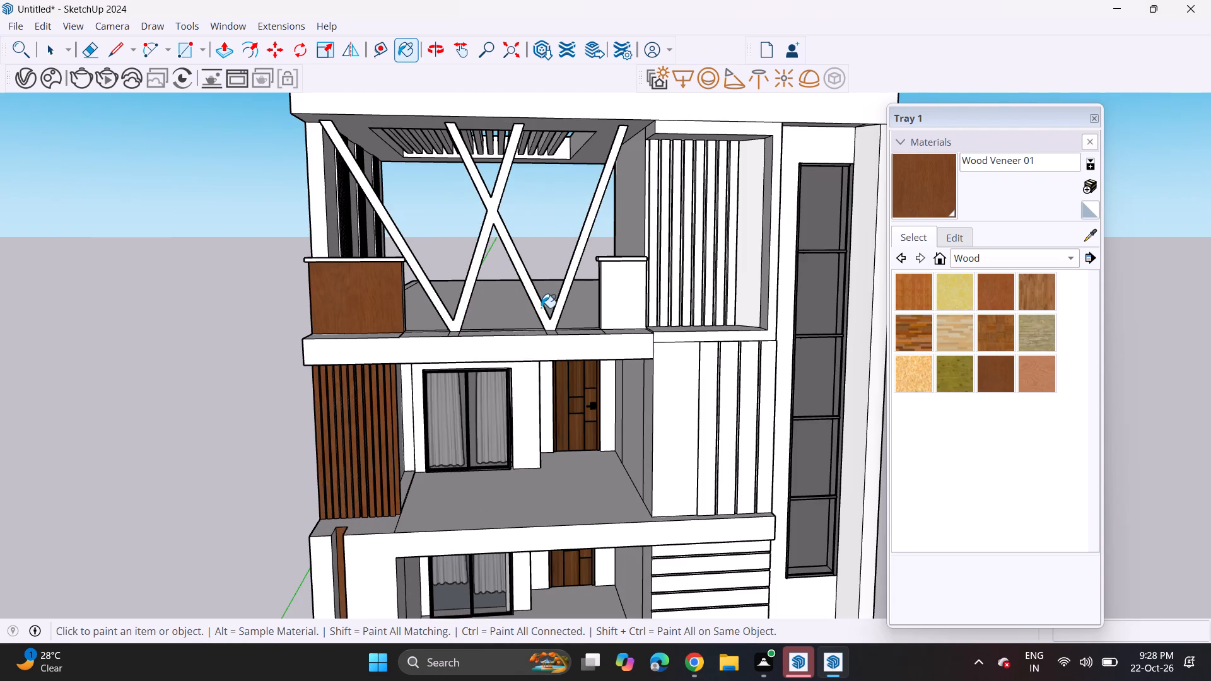
pyautogui.click(613, 315)
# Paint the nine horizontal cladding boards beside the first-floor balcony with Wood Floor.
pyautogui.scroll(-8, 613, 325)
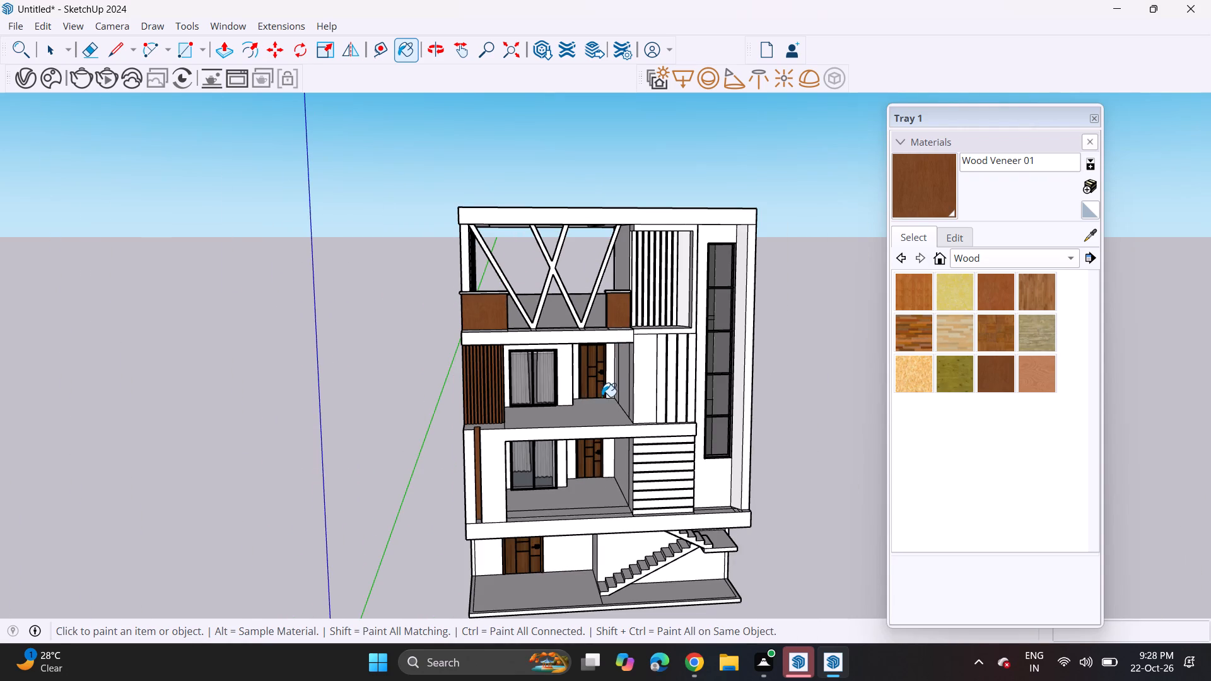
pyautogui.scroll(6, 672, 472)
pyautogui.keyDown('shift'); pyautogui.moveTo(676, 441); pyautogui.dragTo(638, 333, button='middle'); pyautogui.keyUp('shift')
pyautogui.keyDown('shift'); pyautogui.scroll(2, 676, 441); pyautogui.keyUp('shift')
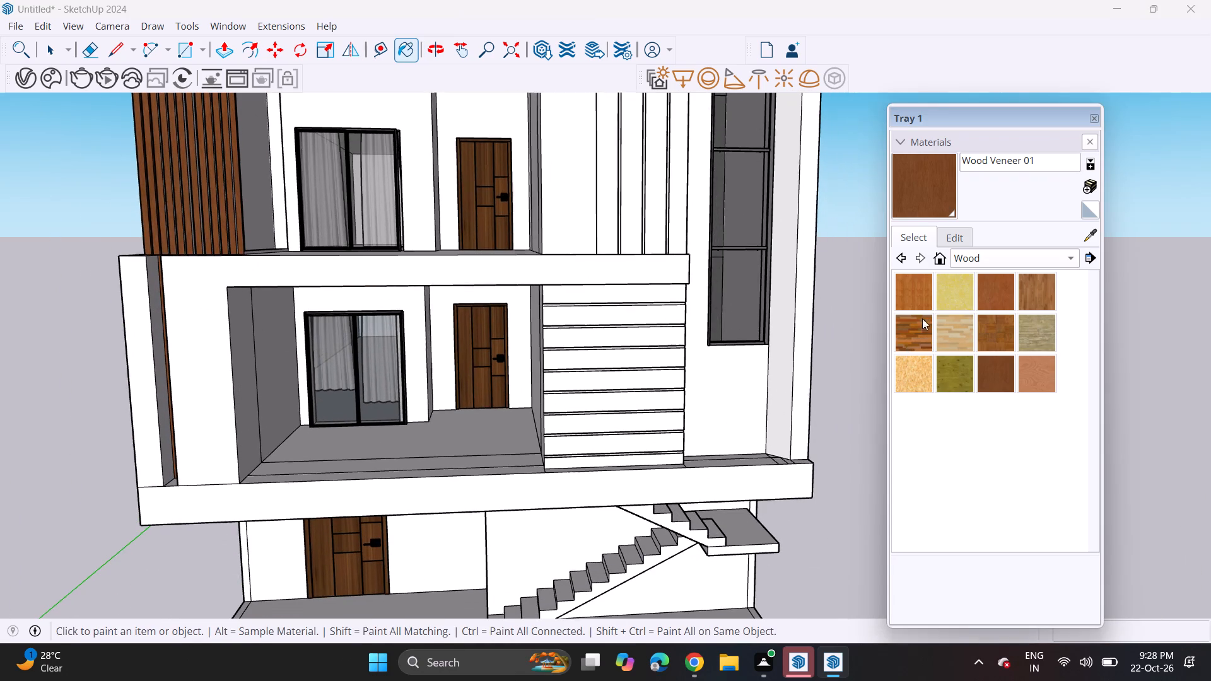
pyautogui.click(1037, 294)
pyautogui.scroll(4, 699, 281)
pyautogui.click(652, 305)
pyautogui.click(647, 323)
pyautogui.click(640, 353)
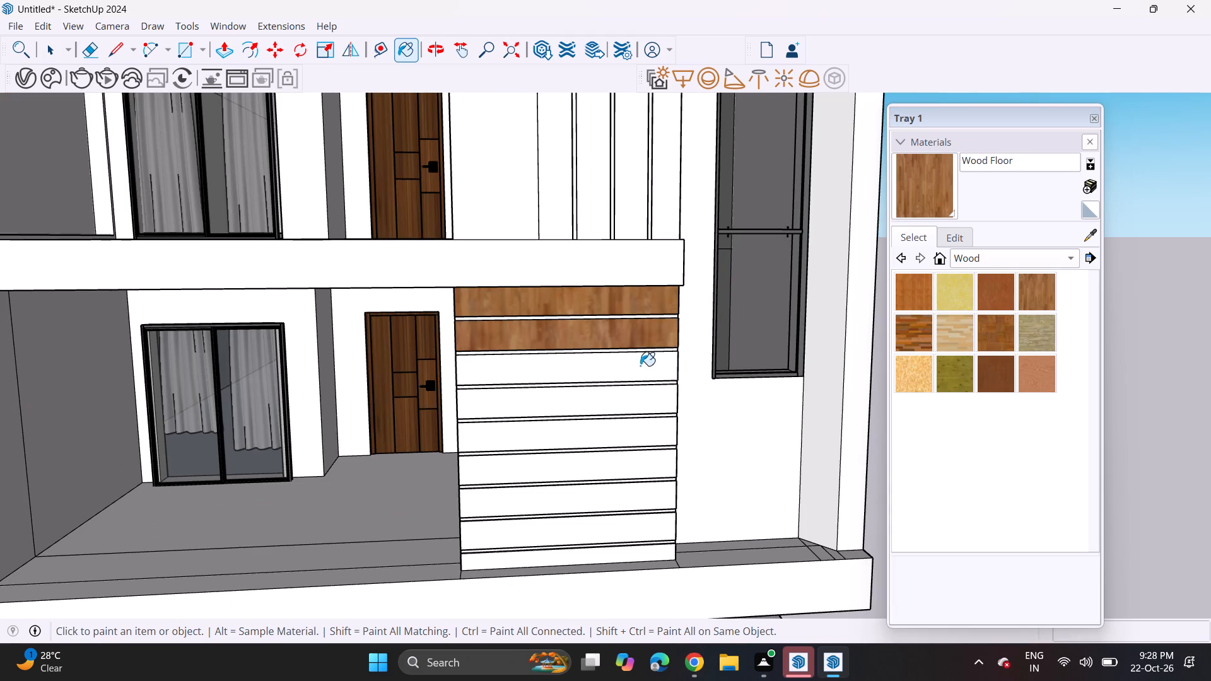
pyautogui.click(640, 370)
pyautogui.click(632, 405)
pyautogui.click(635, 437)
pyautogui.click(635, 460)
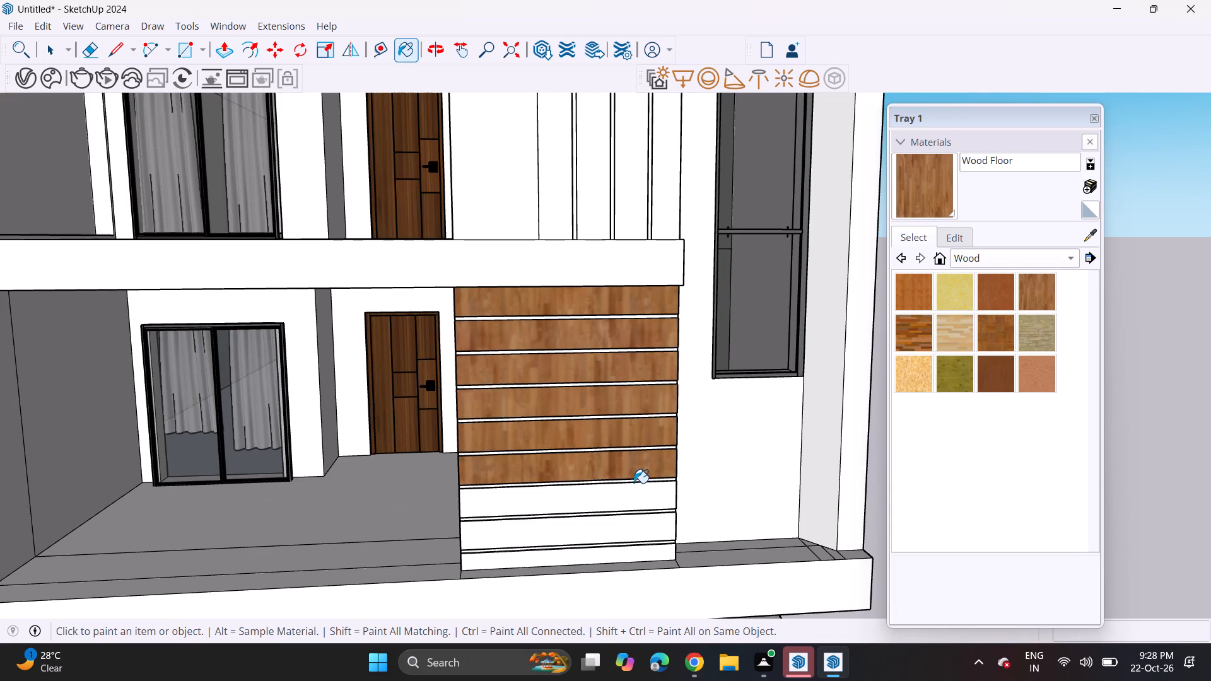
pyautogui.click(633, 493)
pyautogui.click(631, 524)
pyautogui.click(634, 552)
# Paint the upper five horizontal boards and the grooves below them beside the first-floor balcony with Wood Veneer 01.
pyautogui.scroll(-8, 657, 516)
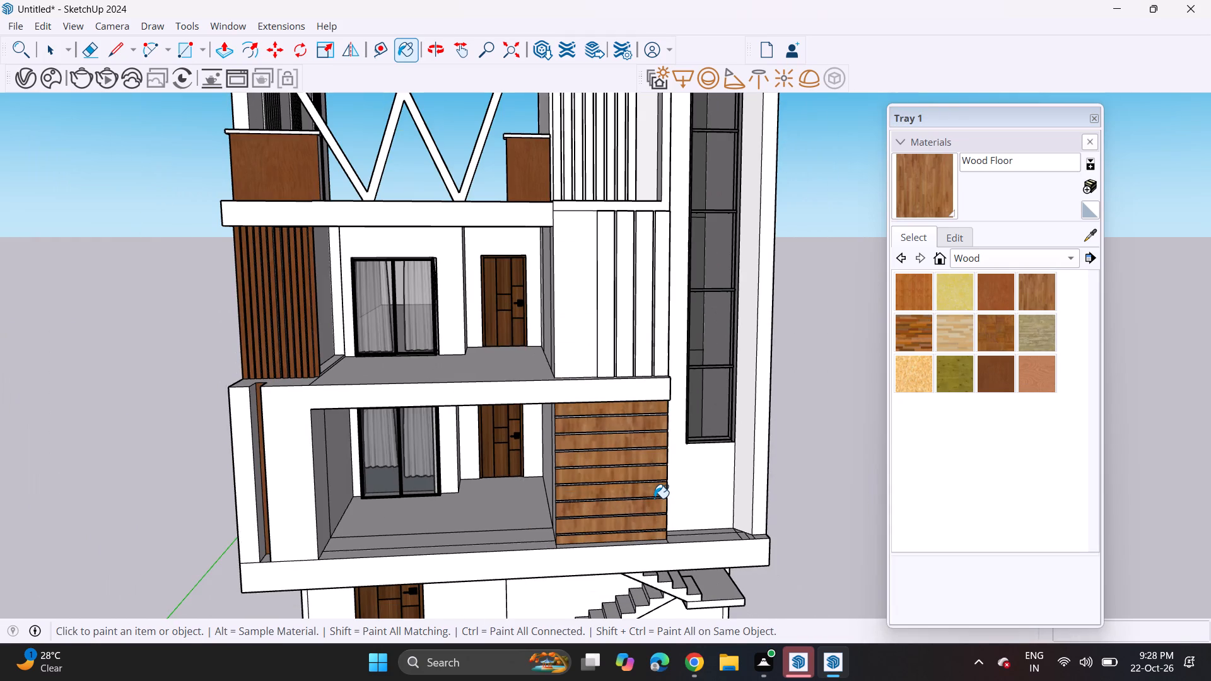
pyautogui.moveTo(654, 497); pyautogui.dragTo(667, 439, button='middle')
pyautogui.moveTo(668, 439); pyautogui.dragTo(617, 373, button='middle')
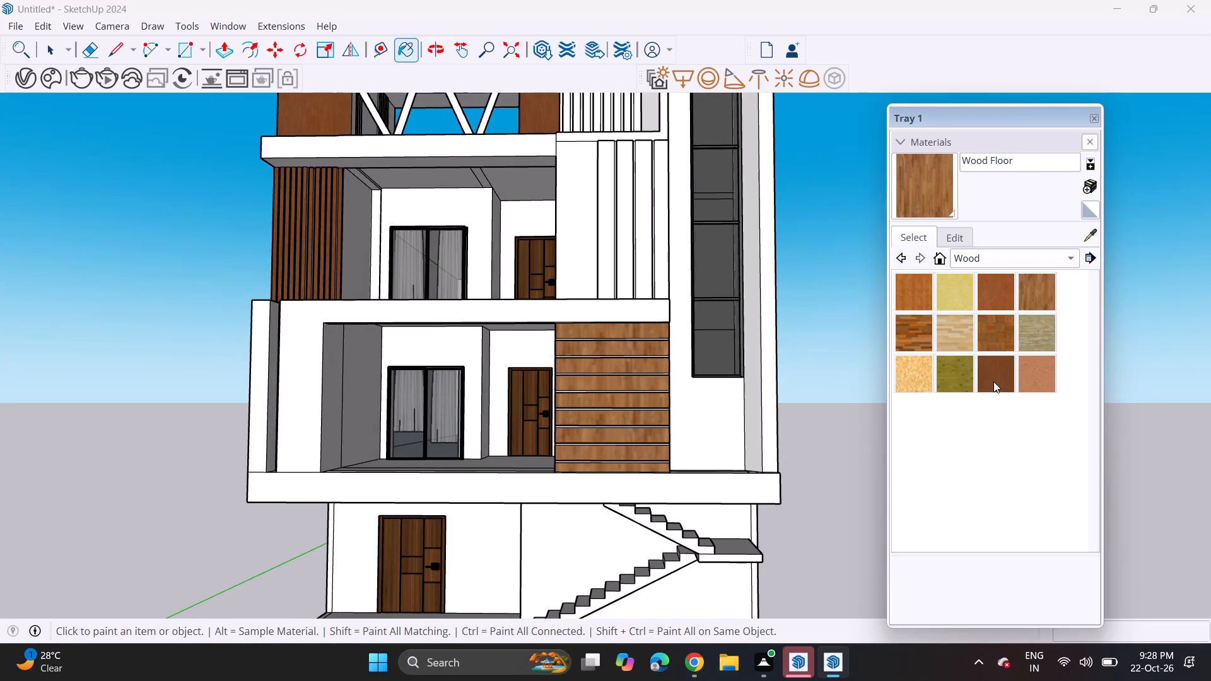
pyautogui.click(993, 381)
pyautogui.scroll(7, 644, 333)
pyautogui.click(630, 330)
pyautogui.click(629, 350)
pyautogui.scroll(3, 629, 362)
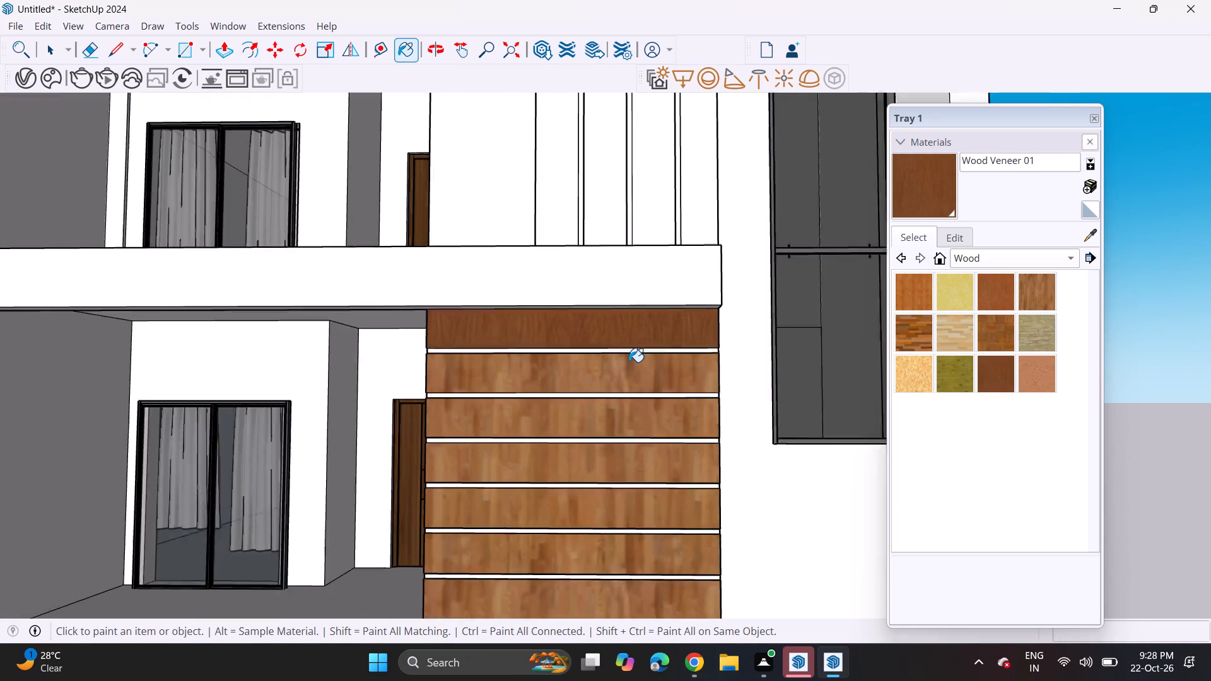
pyautogui.scroll(7, 629, 362)
pyautogui.click(637, 339)
pyautogui.click(635, 380)
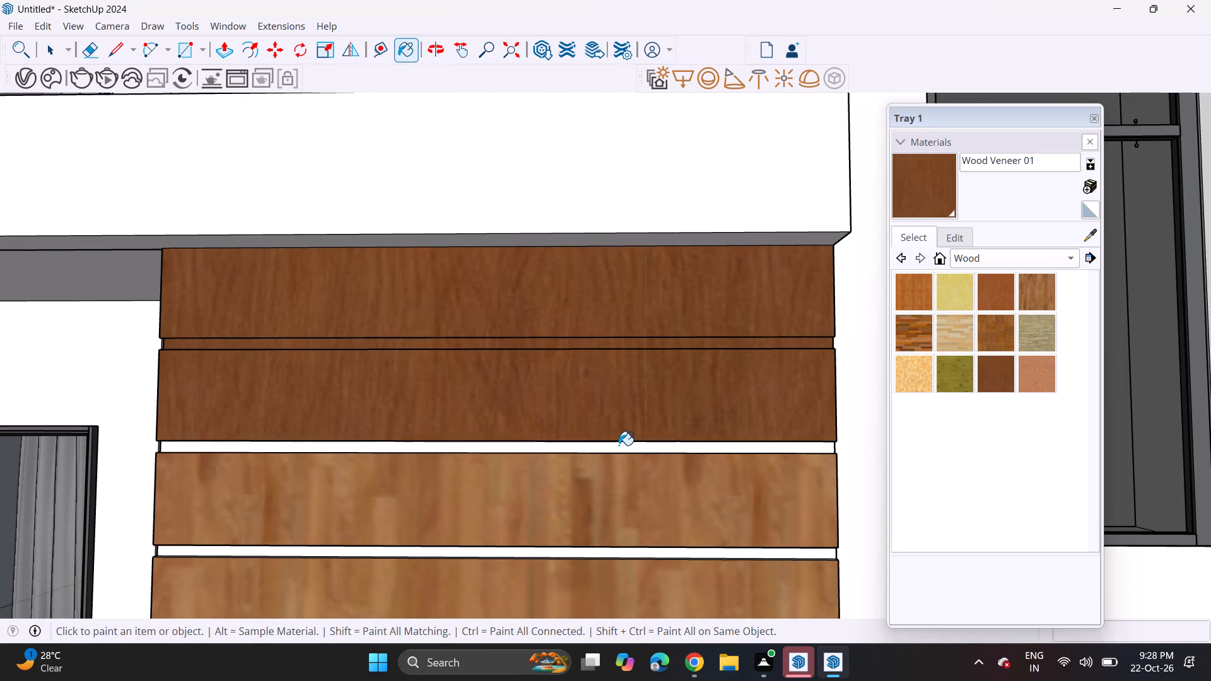
pyautogui.click(619, 445)
pyautogui.scroll(-7, 614, 482)
pyautogui.click(614, 490)
pyautogui.moveTo(614, 528); pyautogui.dragTo(633, 284, button='middle')
pyautogui.scroll(6, 635, 283)
pyautogui.click(636, 265)
pyautogui.click(635, 275)
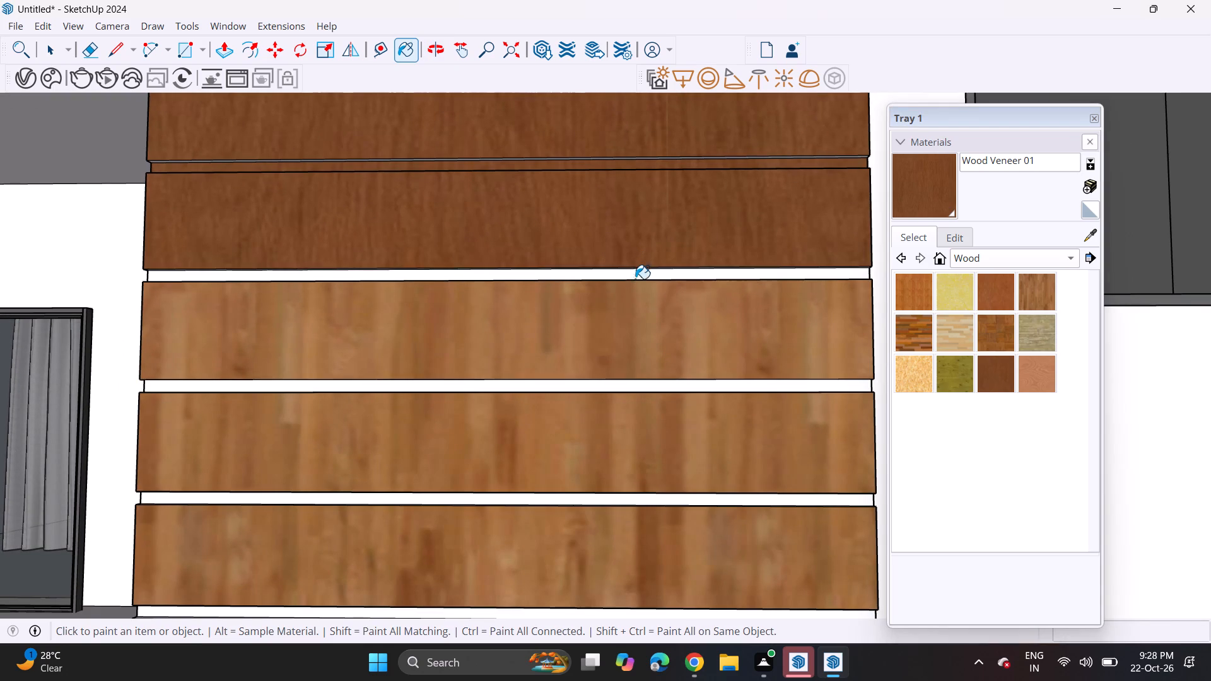
pyautogui.click(626, 333)
pyautogui.click(616, 380)
pyautogui.click(616, 395)
pyautogui.click(616, 387)
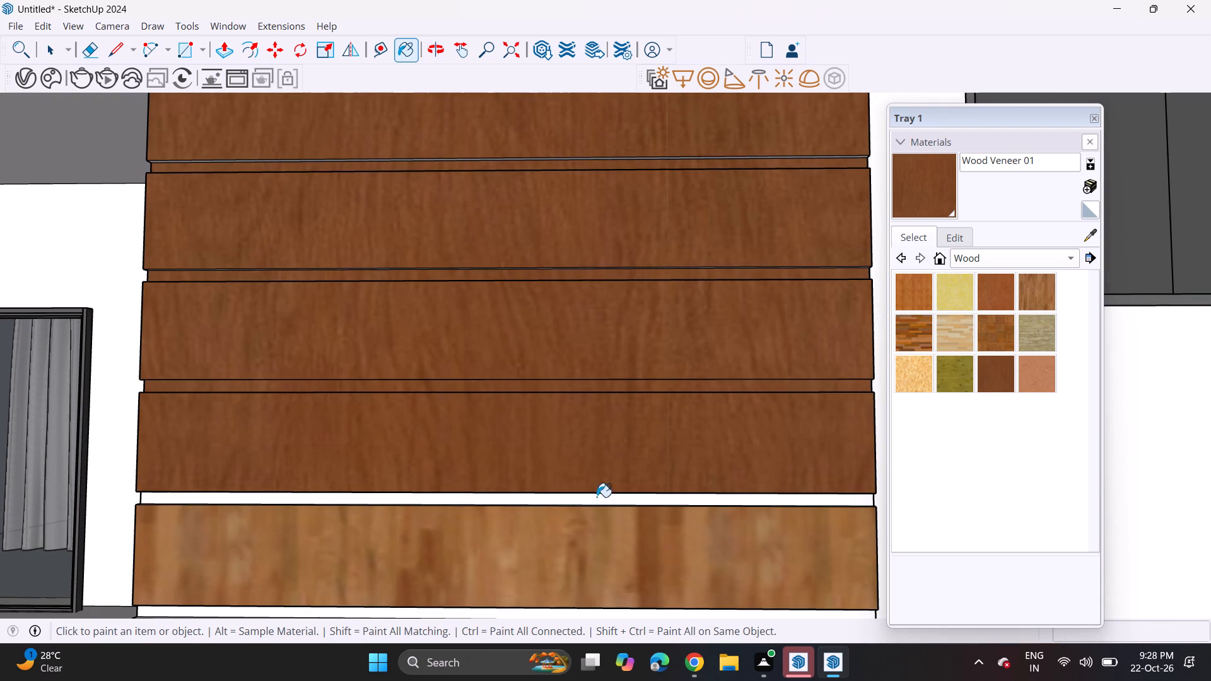
pyautogui.click(595, 503)
# Paint the lower four horizontal boards and the grooves between them with Wood Veneer 01.
pyautogui.scroll(-8, 595, 503)
pyautogui.keyDown('shift'); pyautogui.moveTo(592, 448); pyautogui.dragTo(607, 248, button='middle'); pyautogui.keyUp('shift')
pyautogui.keyDown('shift'); pyautogui.scroll(1, 607, 248); pyautogui.keyUp('shift')
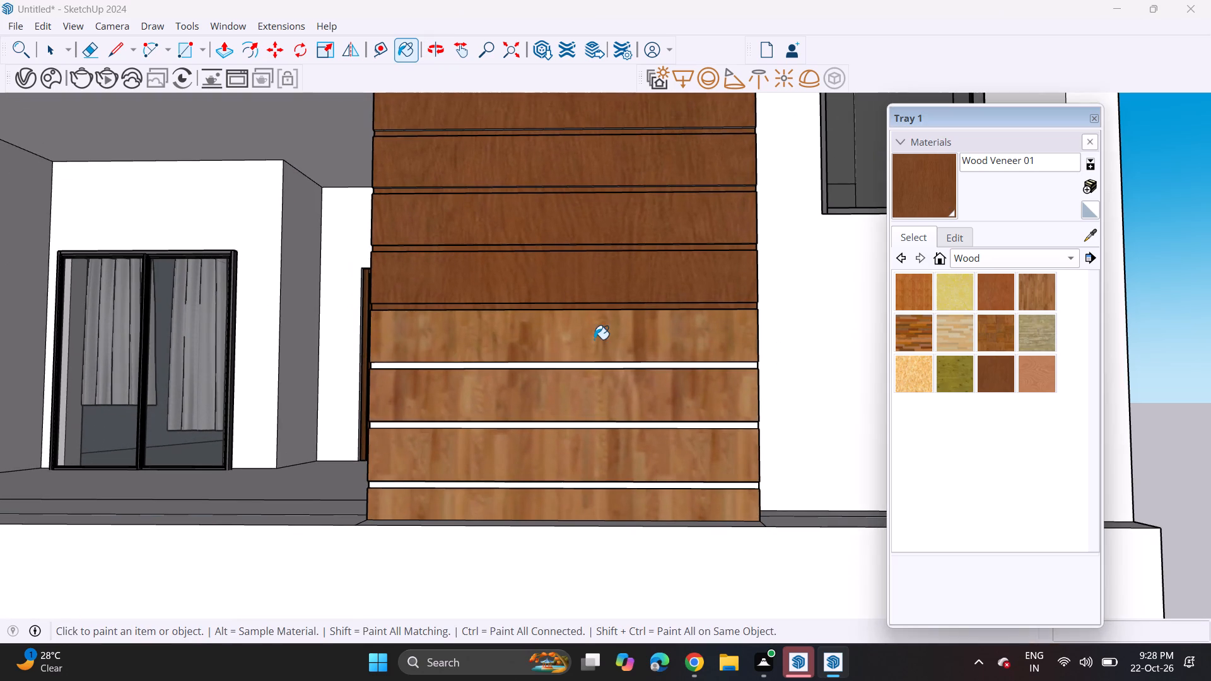
pyautogui.click(594, 339)
pyautogui.click(599, 366)
pyautogui.click(599, 386)
pyautogui.click(607, 428)
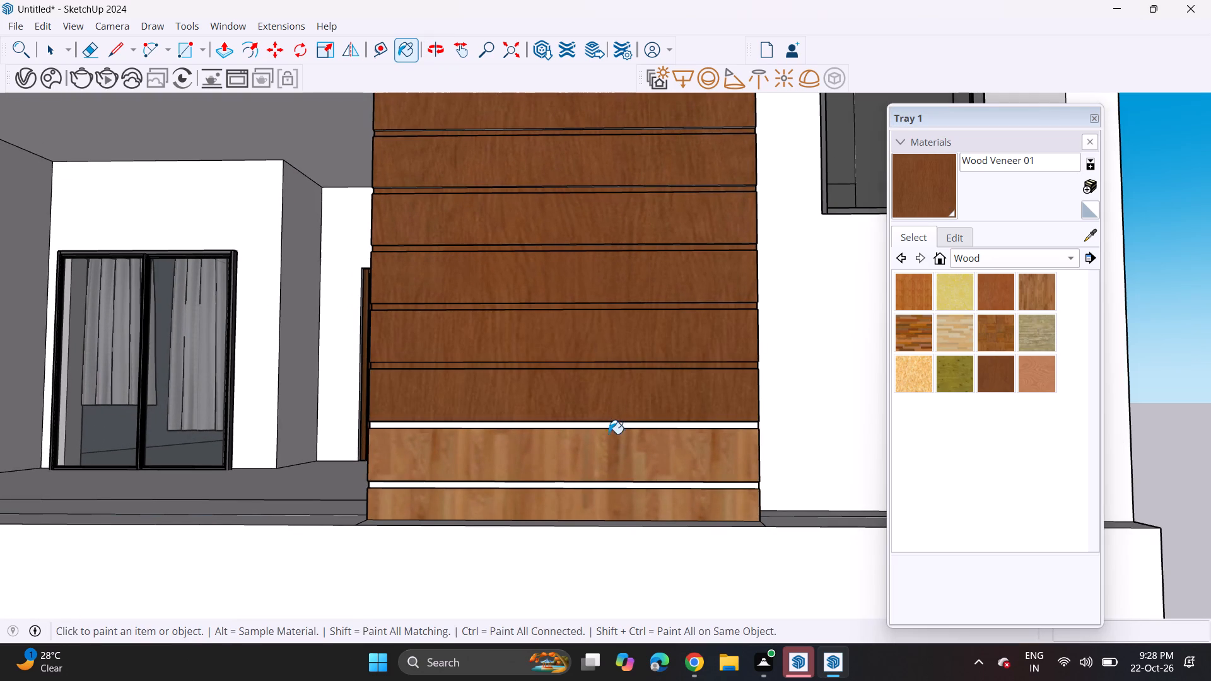
pyautogui.doubleClick(613, 422)
pyautogui.click(614, 446)
pyautogui.click(615, 496)
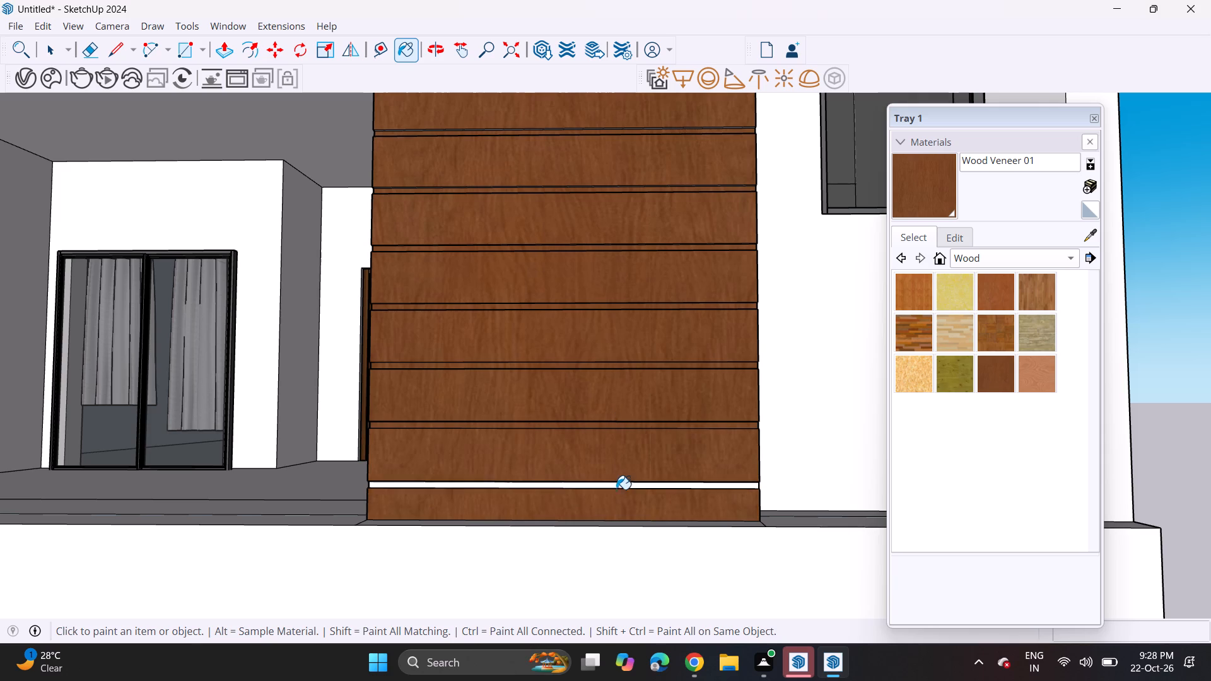
pyautogui.click(617, 486)
# Paint the ceilings of the first-floor and second-floor balconies, including the beam faces, with Wood Floor Dark.
pyautogui.scroll(-8, 617, 452)
pyautogui.scroll(-7, 609, 333)
pyautogui.keyDown('shift'); pyautogui.moveTo(573, 298); pyautogui.dragTo(588, 330, button='middle'); pyautogui.keyUp('shift')
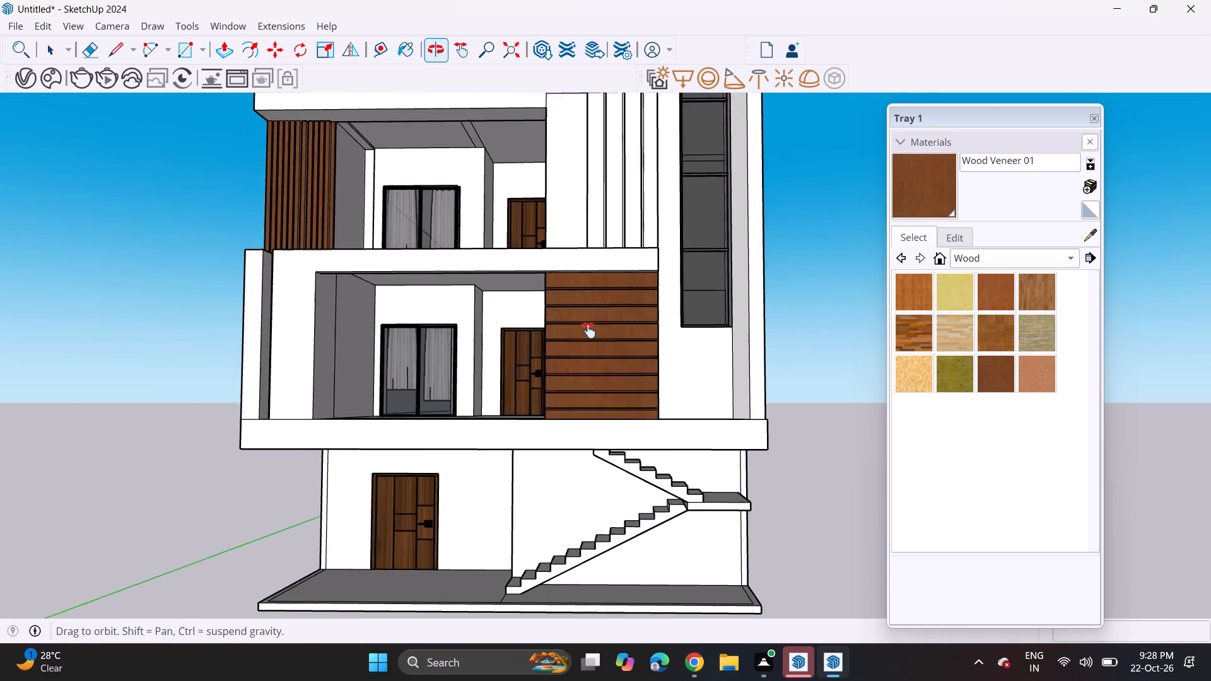
pyautogui.keyDown('shift'); pyautogui.moveTo(588, 330); pyautogui.dragTo(719, 462, button='middle'); pyautogui.keyUp('shift')
pyautogui.scroll(-3, 702, 453)
pyautogui.moveTo(674, 465); pyautogui.dragTo(670, 346, button='middle')
pyautogui.click(905, 341)
pyautogui.click(662, 409)
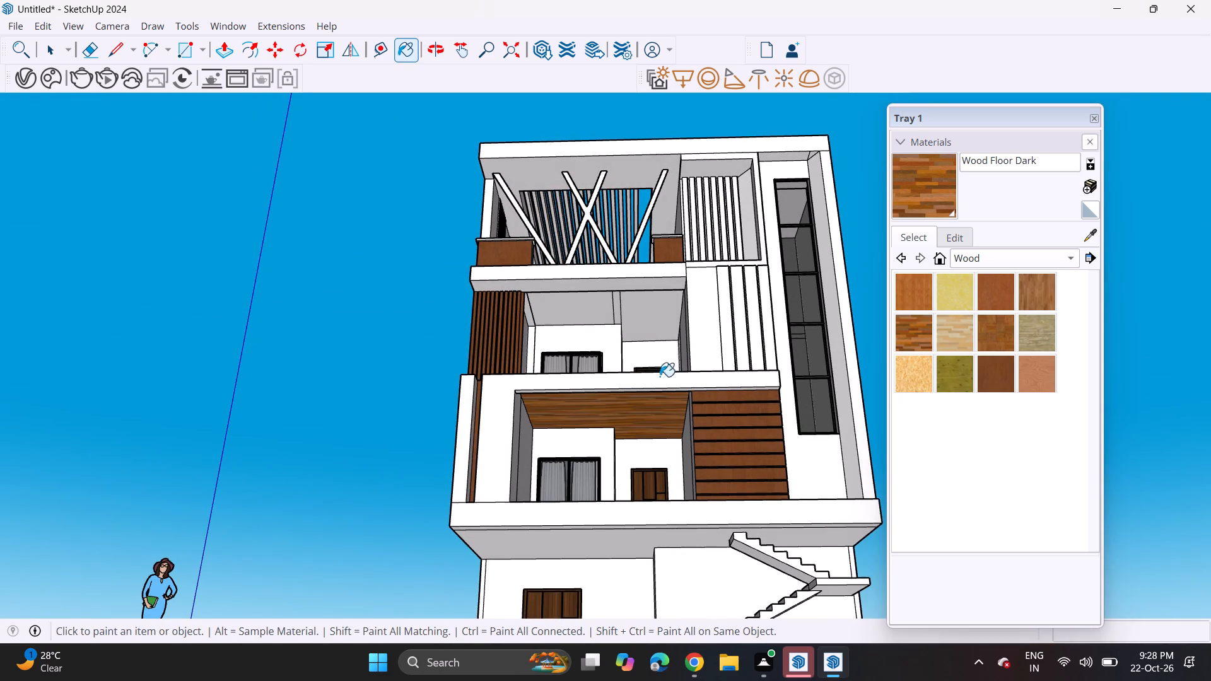
pyautogui.click(660, 316)
pyautogui.click(611, 308)
pyautogui.click(619, 307)
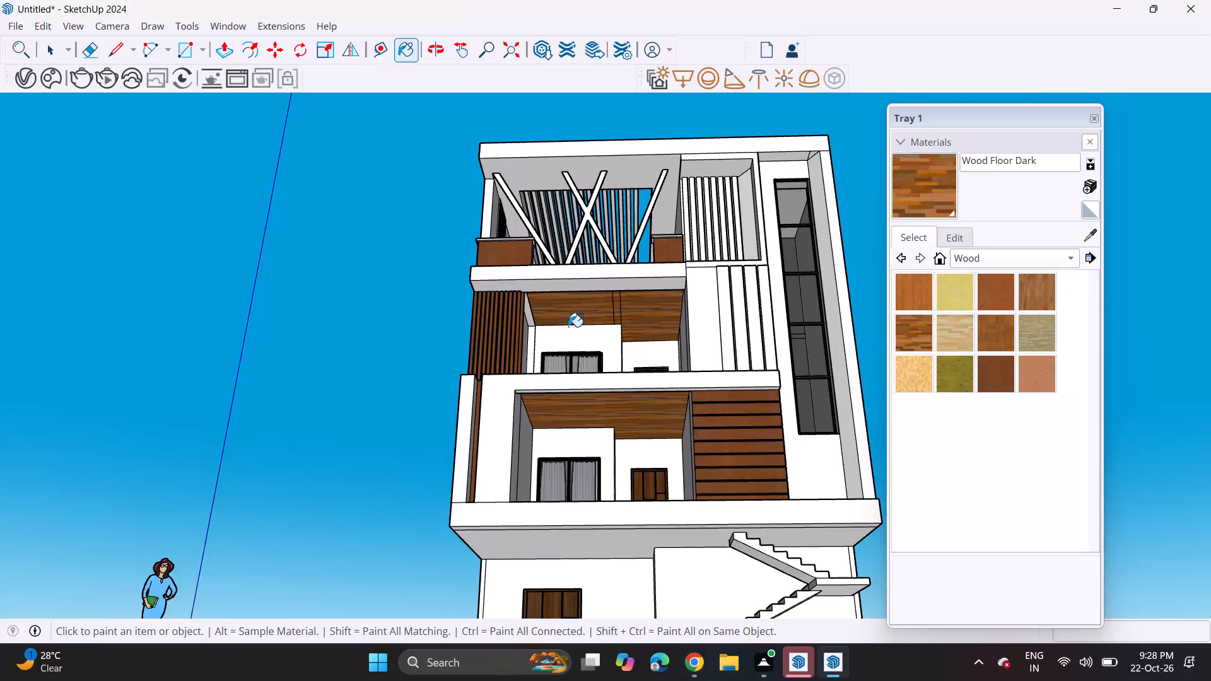
pyautogui.scroll(7, 549, 323)
pyautogui.click(518, 303)
# Paint the underside of the terrace roof and the overhang soffit above the ground-floor entrance with Wood Floor Dark.
pyautogui.scroll(-8, 522, 306)
pyautogui.scroll(1, 663, 303)
pyautogui.moveTo(663, 308); pyautogui.dragTo(663, 333, button='middle')
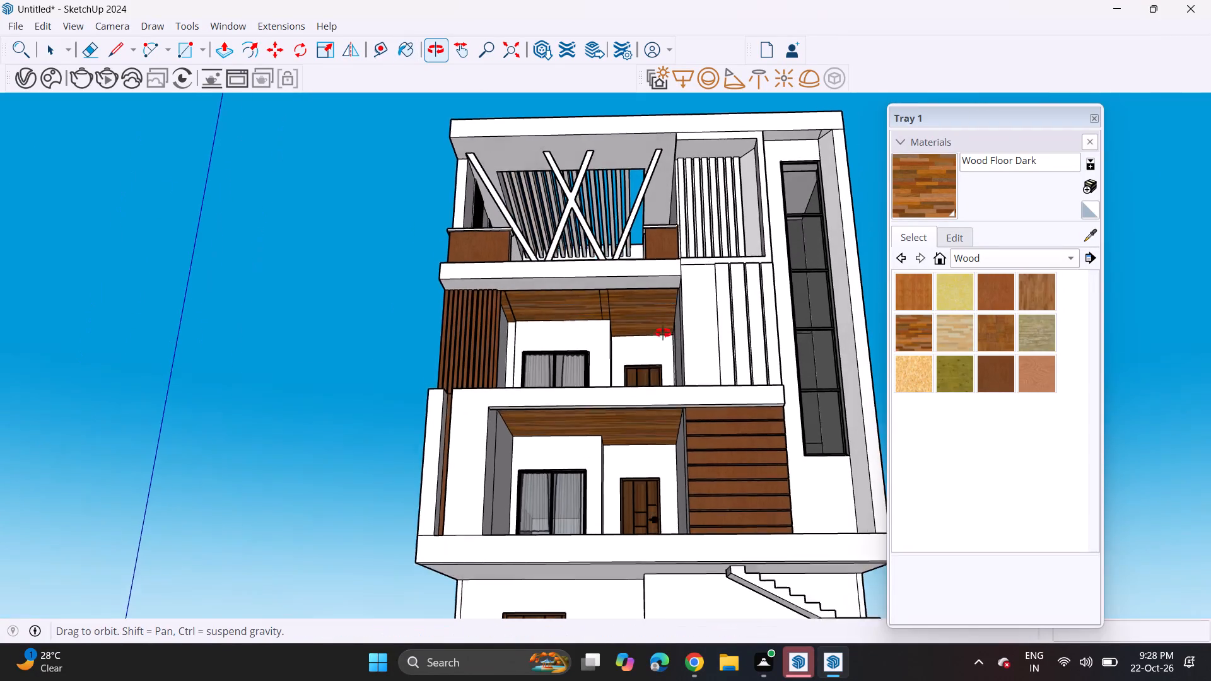
pyautogui.moveTo(663, 333); pyautogui.dragTo(659, 359, button='middle')
pyautogui.scroll(1, 660, 274)
pyautogui.click(623, 143)
pyautogui.moveTo(609, 165); pyautogui.dragTo(624, 212, button='middle')
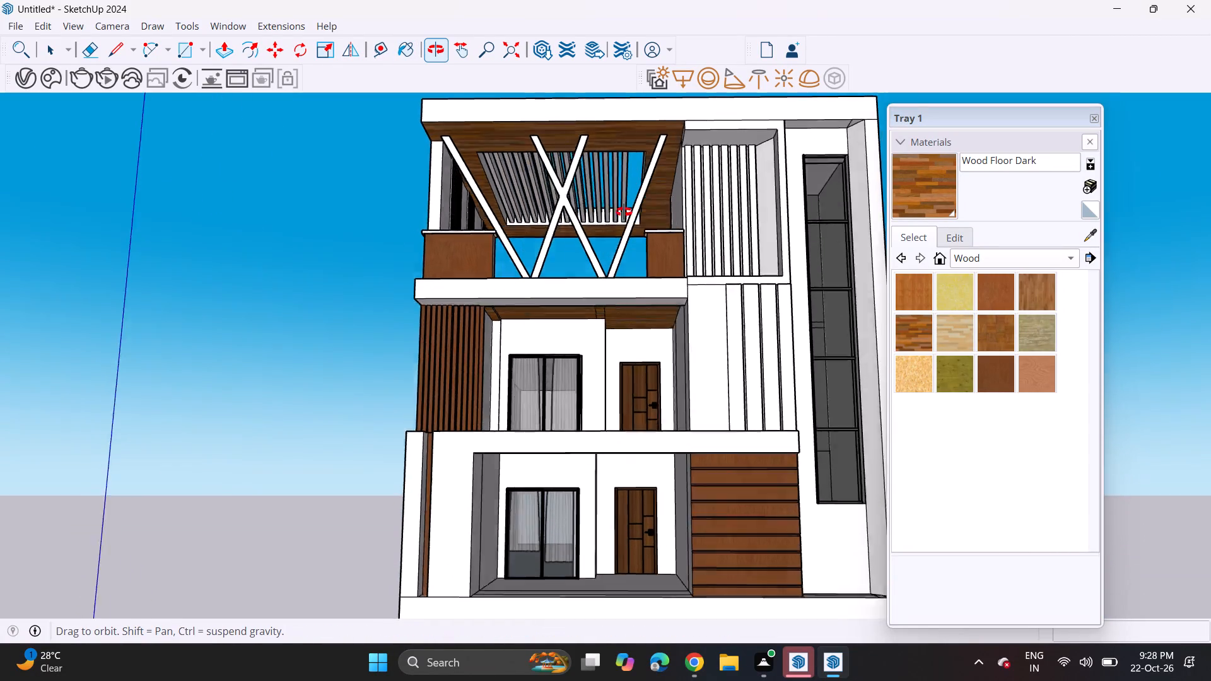
pyautogui.moveTo(624, 212); pyautogui.dragTo(630, 291, button='middle')
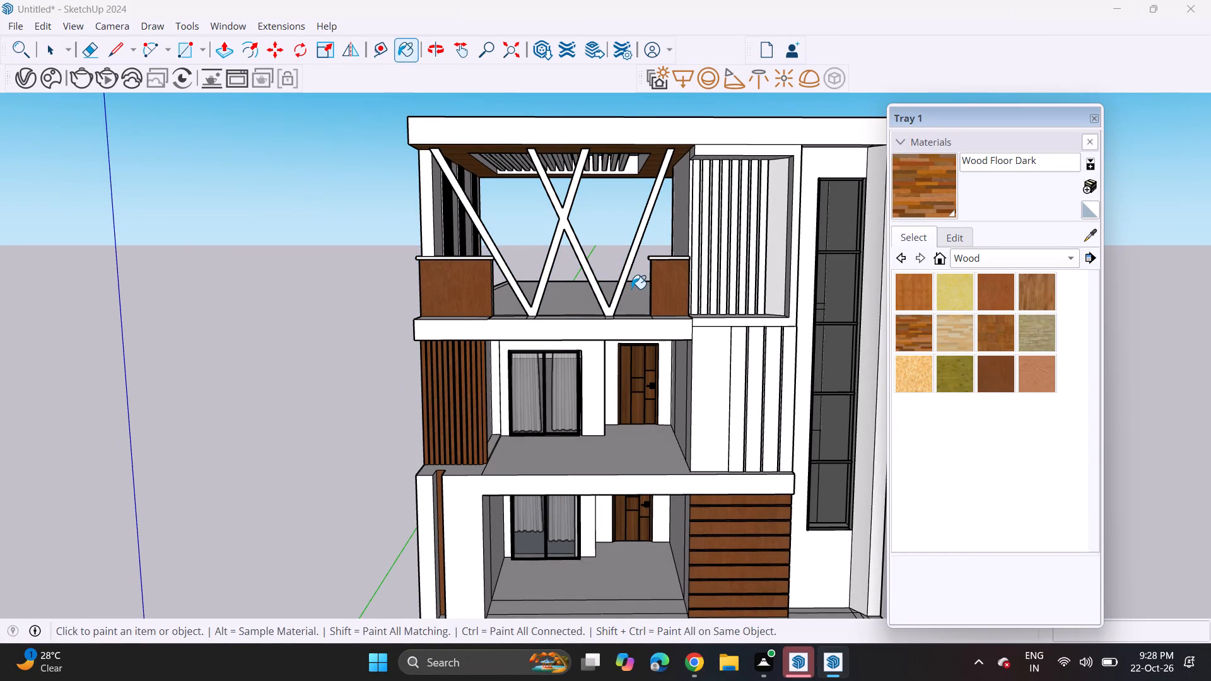
pyautogui.scroll(-7, 640, 329)
pyautogui.moveTo(642, 349); pyautogui.dragTo(684, 156, button='middle')
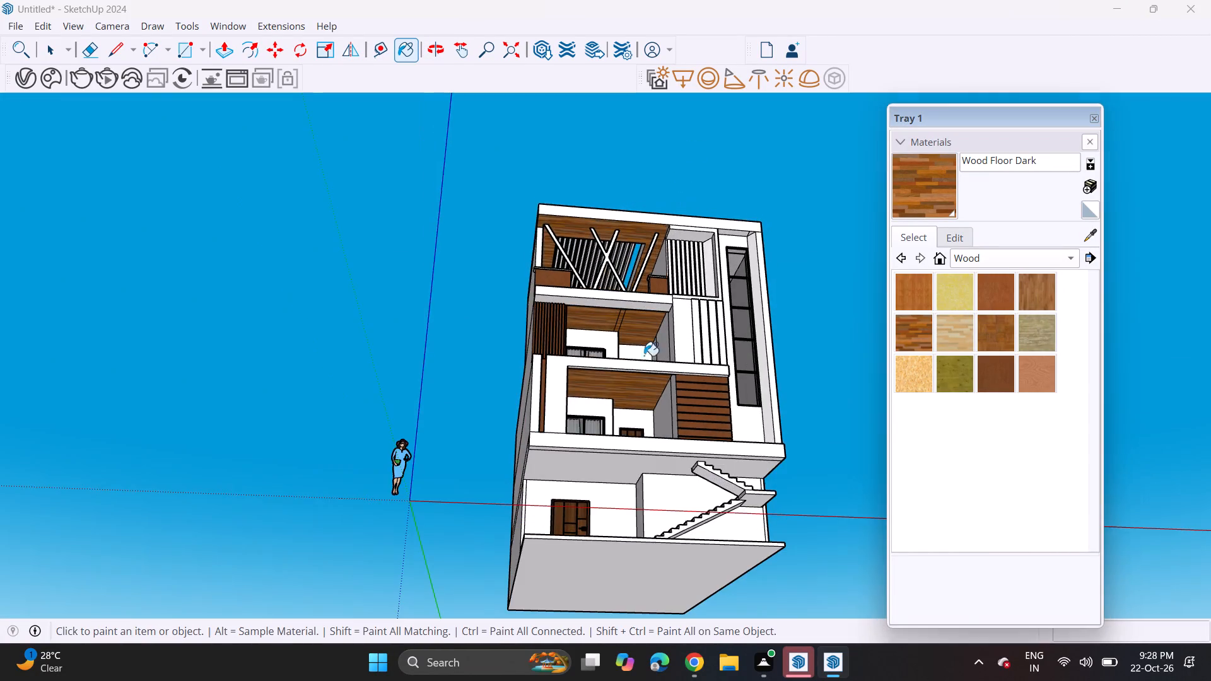
pyautogui.scroll(5, 638, 469)
pyautogui.click(636, 469)
# Paint the second-floor balcony's back walls around the window and door, and the return between them, with Color M06.
pyautogui.moveTo(640, 430); pyautogui.dragTo(565, 554, button='middle')
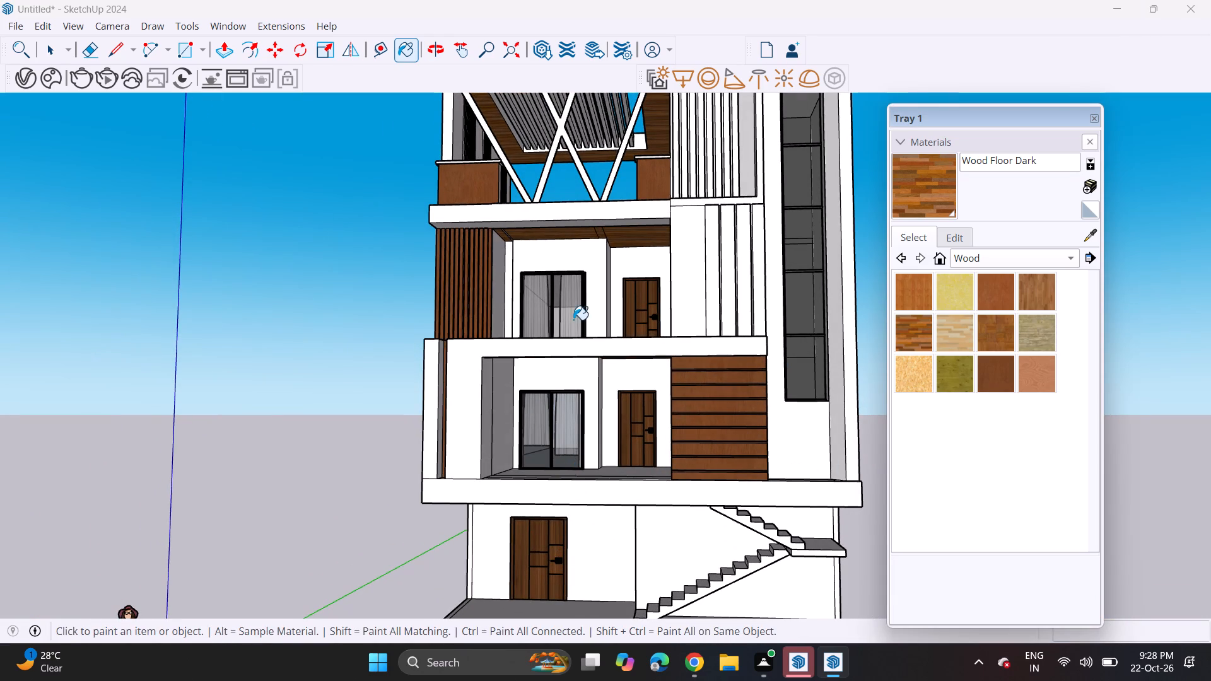
pyautogui.keyDown('shift'); pyautogui.moveTo(571, 320); pyautogui.dragTo(584, 387, button='middle'); pyautogui.keyUp('shift')
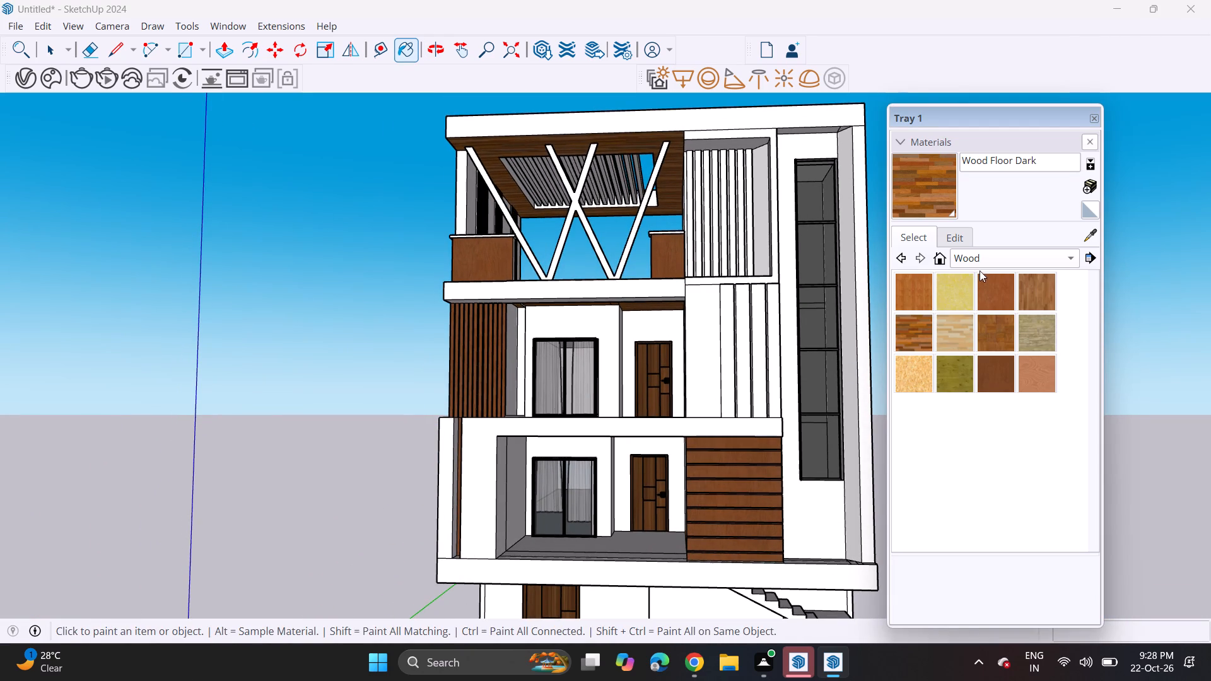
pyautogui.click(982, 259)
pyautogui.click(1032, 92)
pyautogui.scroll(-20, 982, 433)
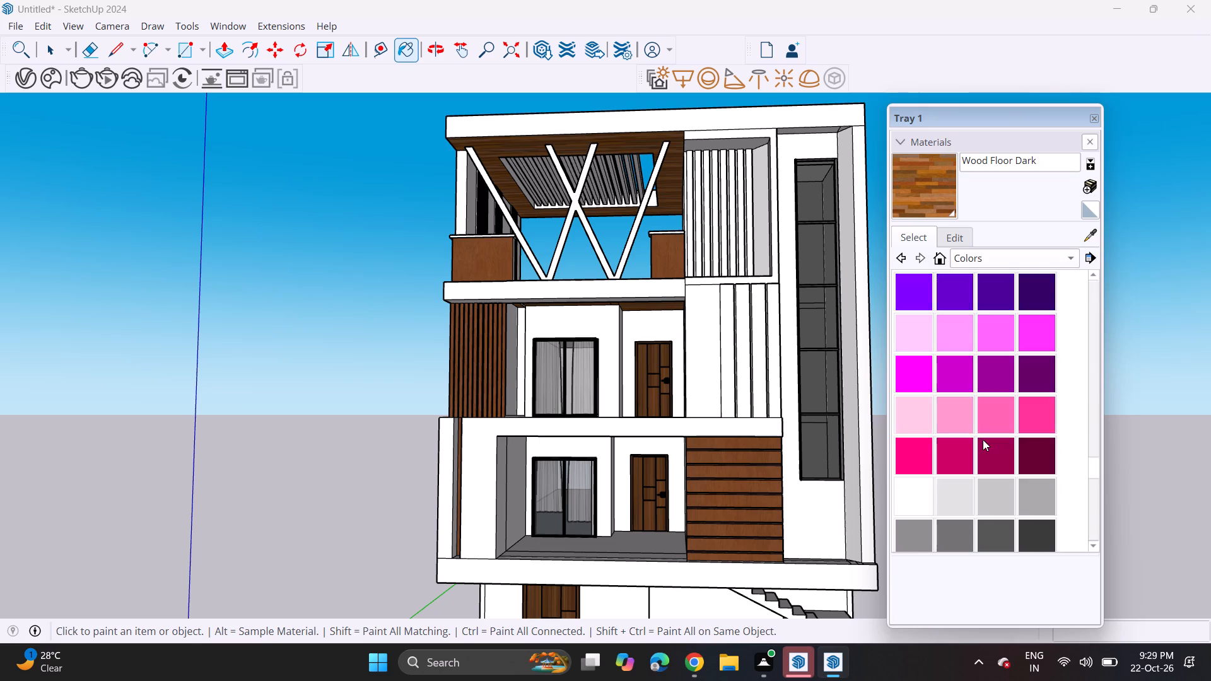
pyautogui.scroll(-6, 983, 439)
pyautogui.click(991, 304)
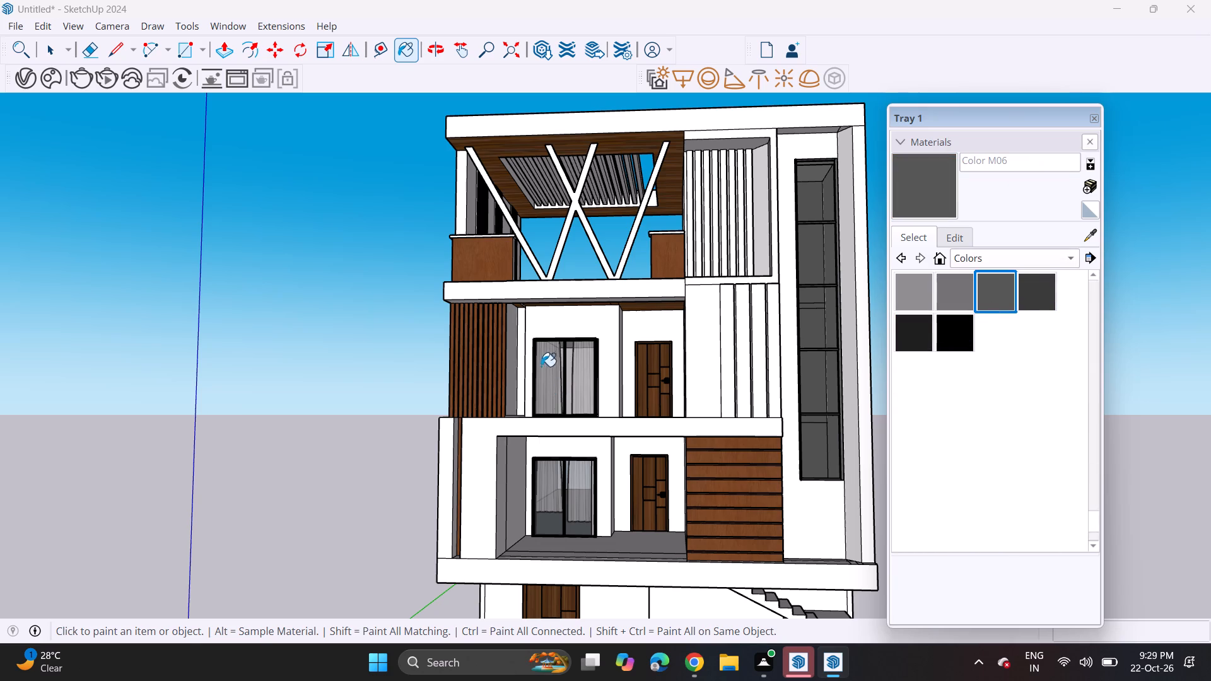
pyautogui.click(540, 323)
pyautogui.click(652, 335)
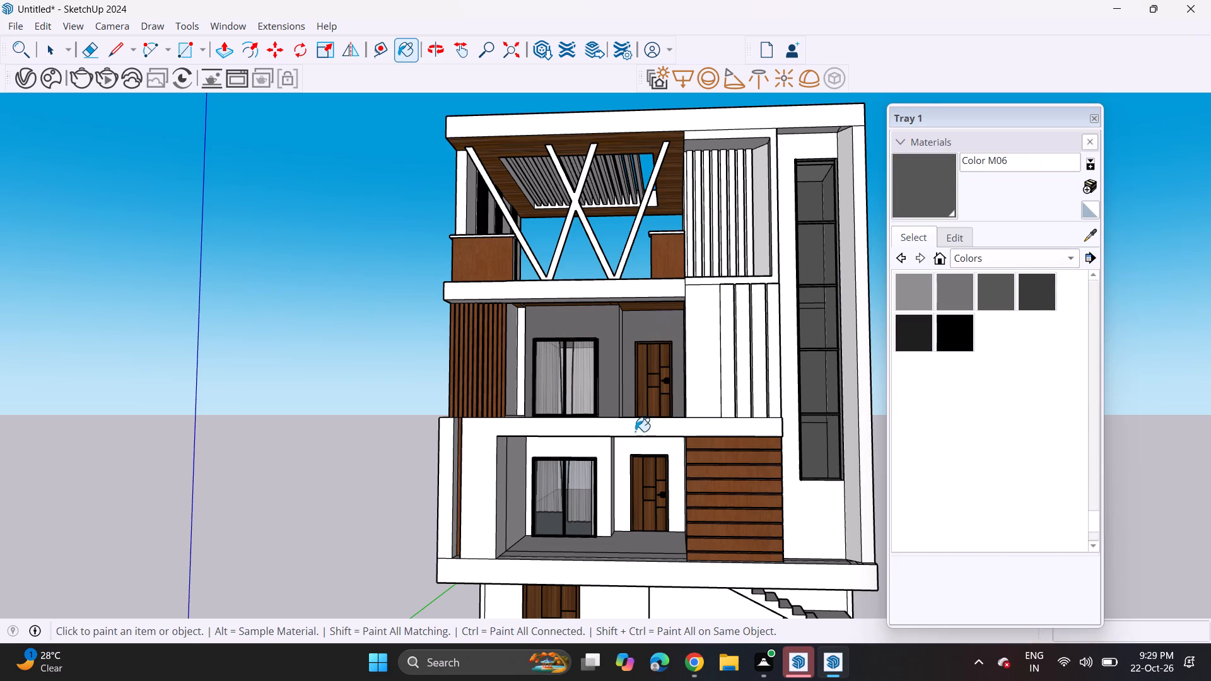
pyautogui.scroll(1, 635, 431)
pyautogui.moveTo(635, 431); pyautogui.dragTo(595, 441, button='middle')
pyautogui.scroll(5, 629, 334)
pyautogui.click(623, 336)
pyautogui.scroll(-7, 616, 390)
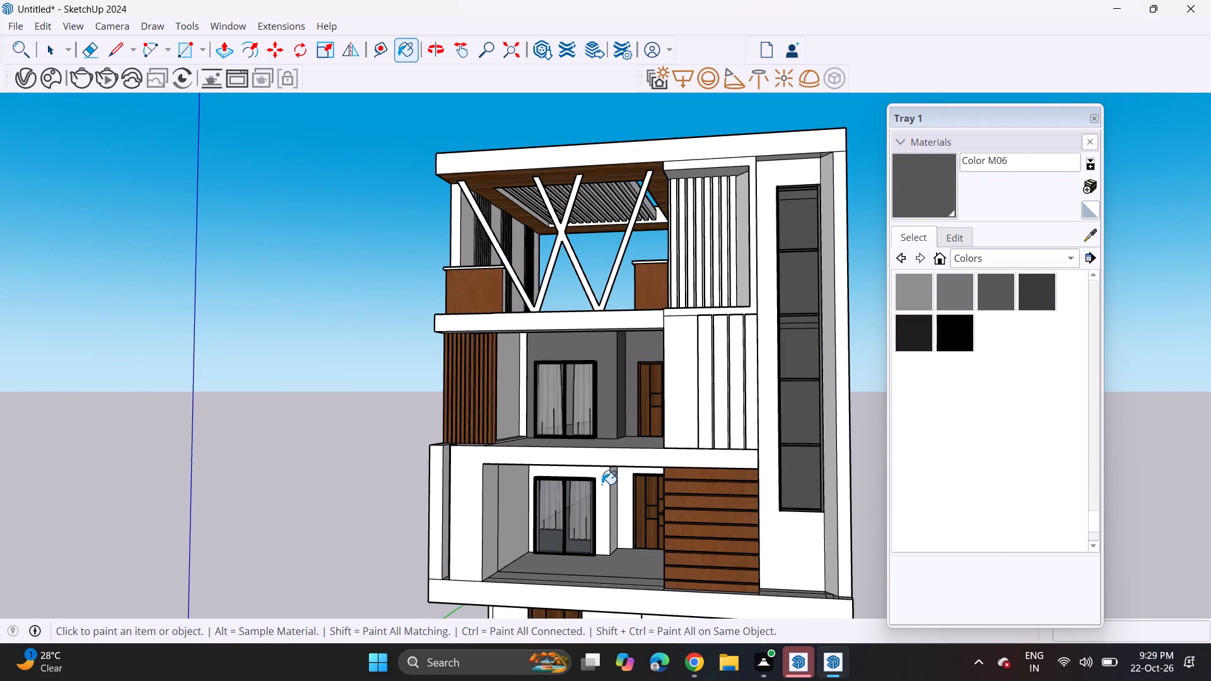
# Paint the first-floor balcony's back and side walls, plus the second-floor balcony's side wall and its narrow corner strip, with Color M06.
pyautogui.click(602, 484)
pyautogui.click(614, 498)
pyautogui.click(631, 508)
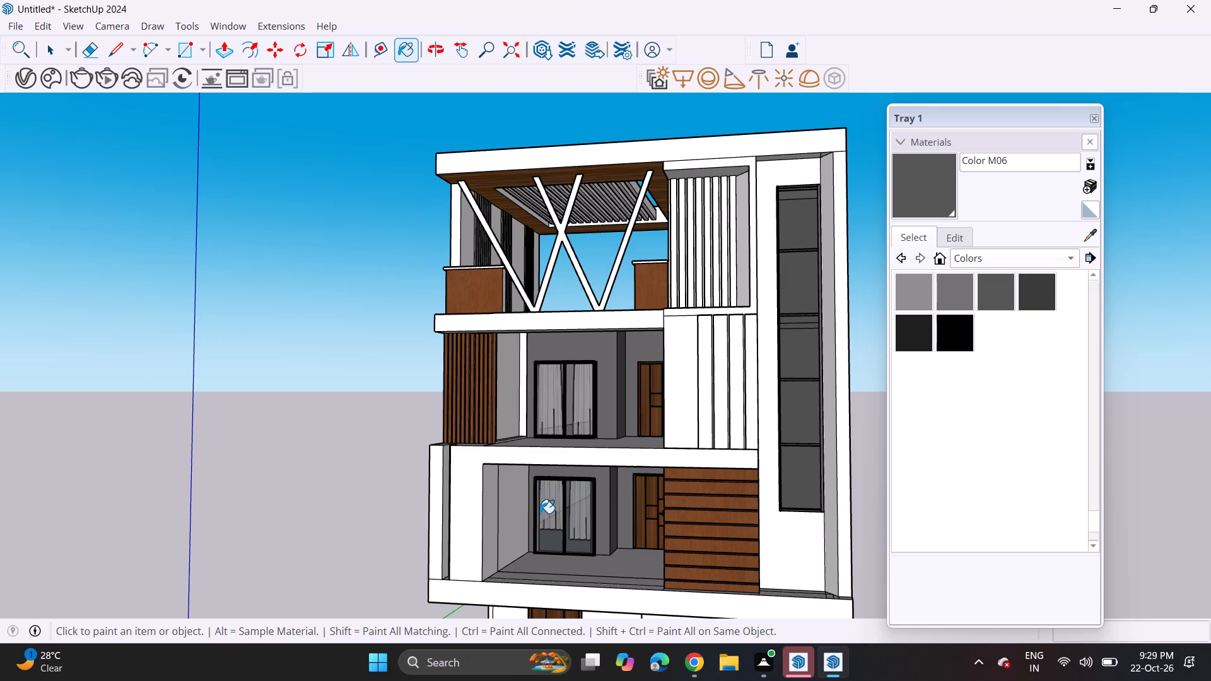
pyautogui.click(499, 515)
pyautogui.click(491, 513)
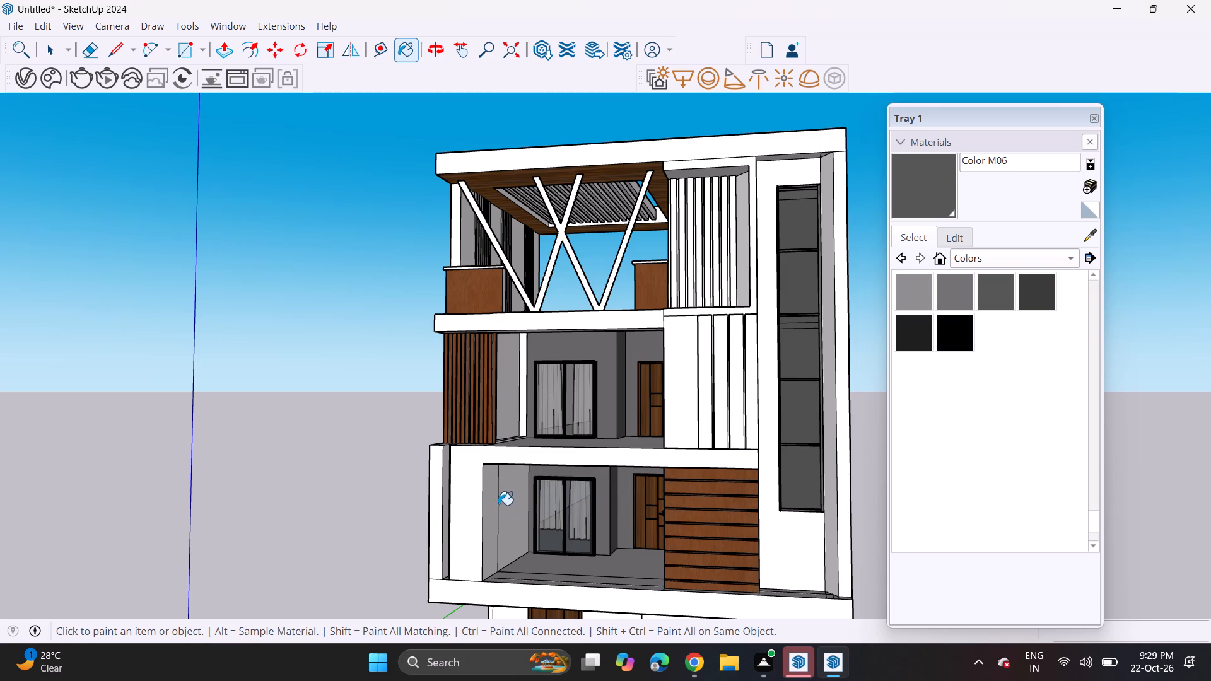
pyautogui.click(499, 504)
pyautogui.click(513, 485)
pyautogui.click(513, 402)
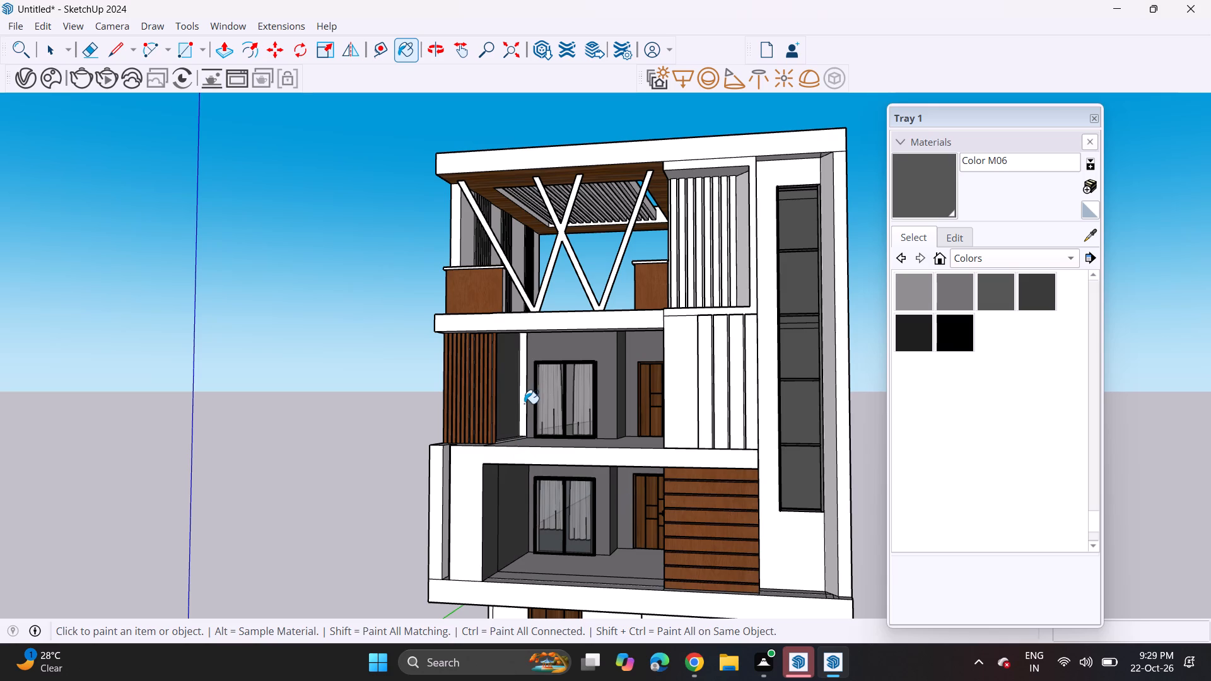
pyautogui.click(524, 404)
# Paint the terrace side wall's flat panels between the slat groups, including its end panels, with Color M06.
pyautogui.scroll(-5, 546, 346)
pyautogui.scroll(1, 549, 356)
pyautogui.moveTo(549, 356); pyautogui.dragTo(553, 383, button='middle')
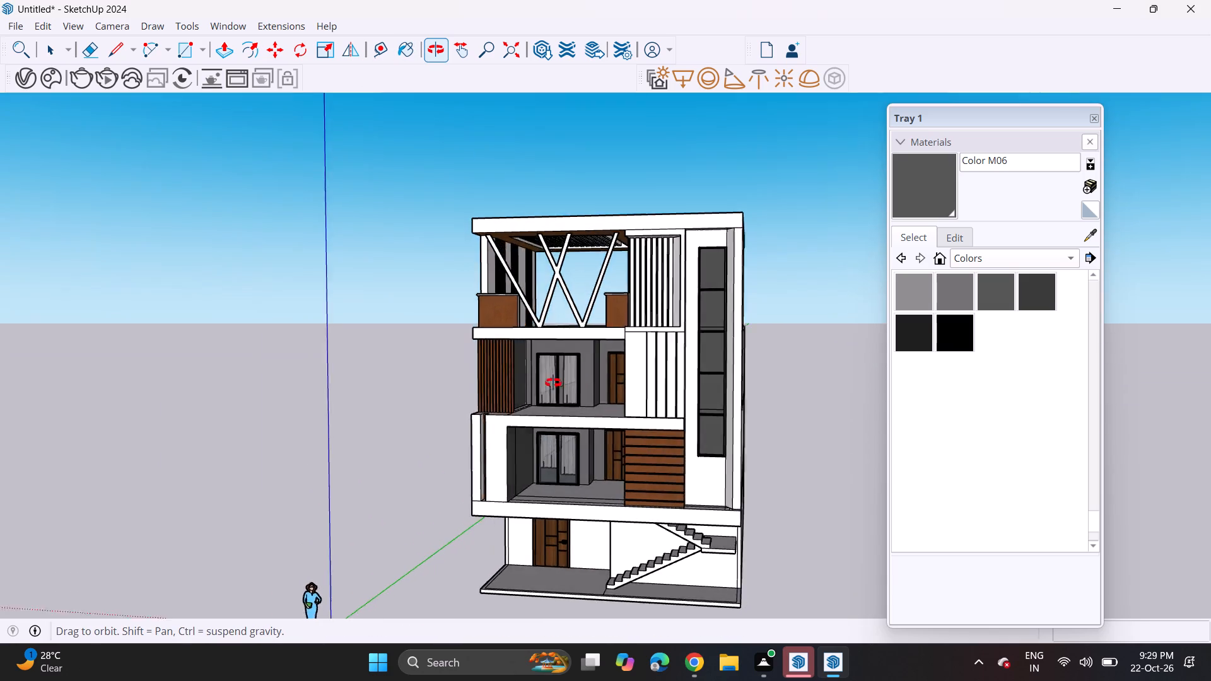
pyautogui.moveTo(553, 383); pyautogui.dragTo(447, 353, button='middle')
pyautogui.scroll(5, 463, 259)
pyautogui.click(497, 272)
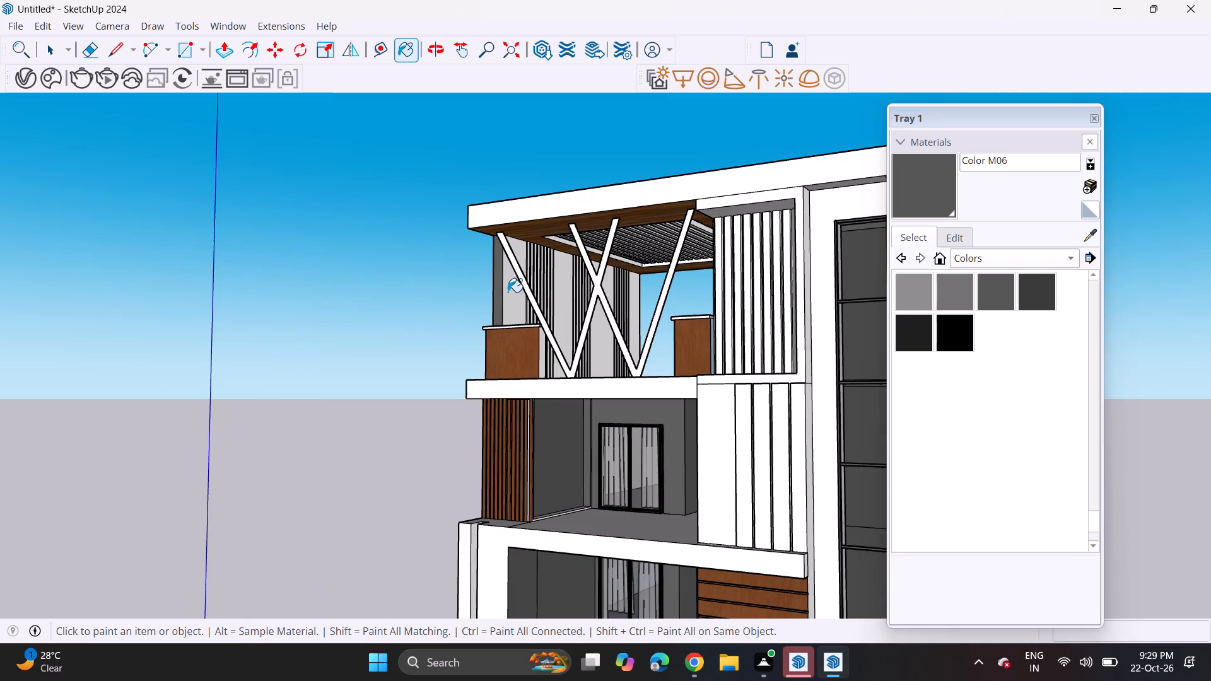
pyautogui.click(509, 293)
pyautogui.click(560, 297)
pyautogui.scroll(6, 585, 315)
pyautogui.click(622, 346)
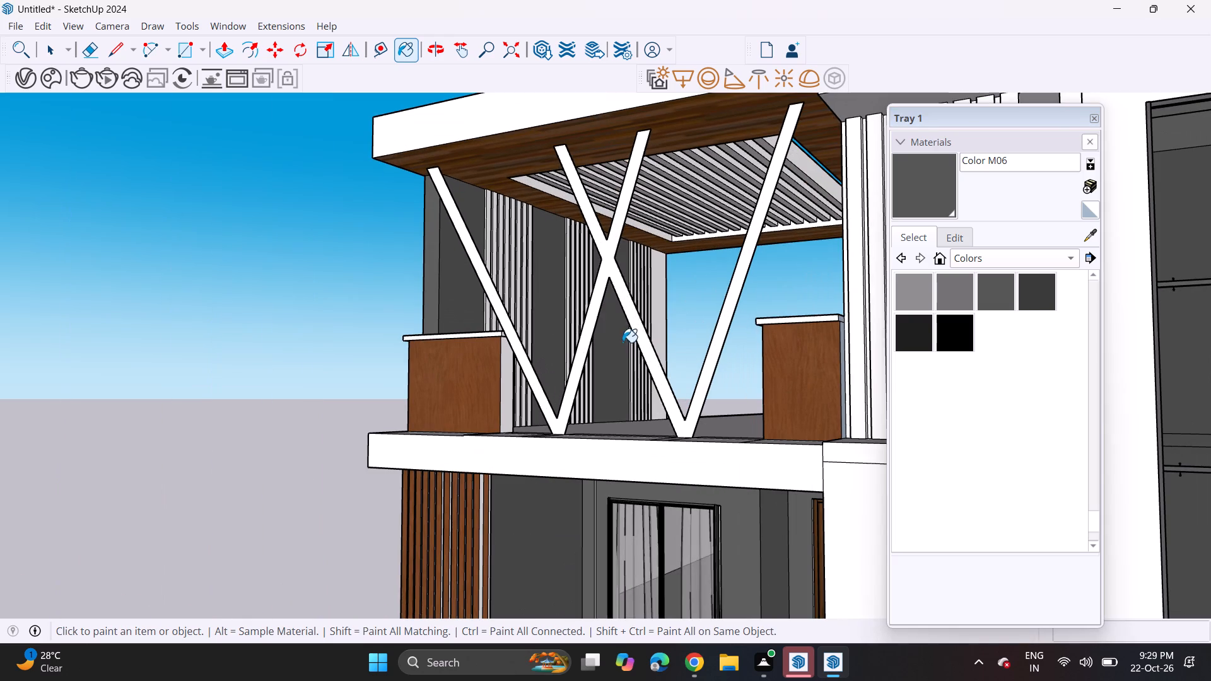
pyautogui.click(658, 314)
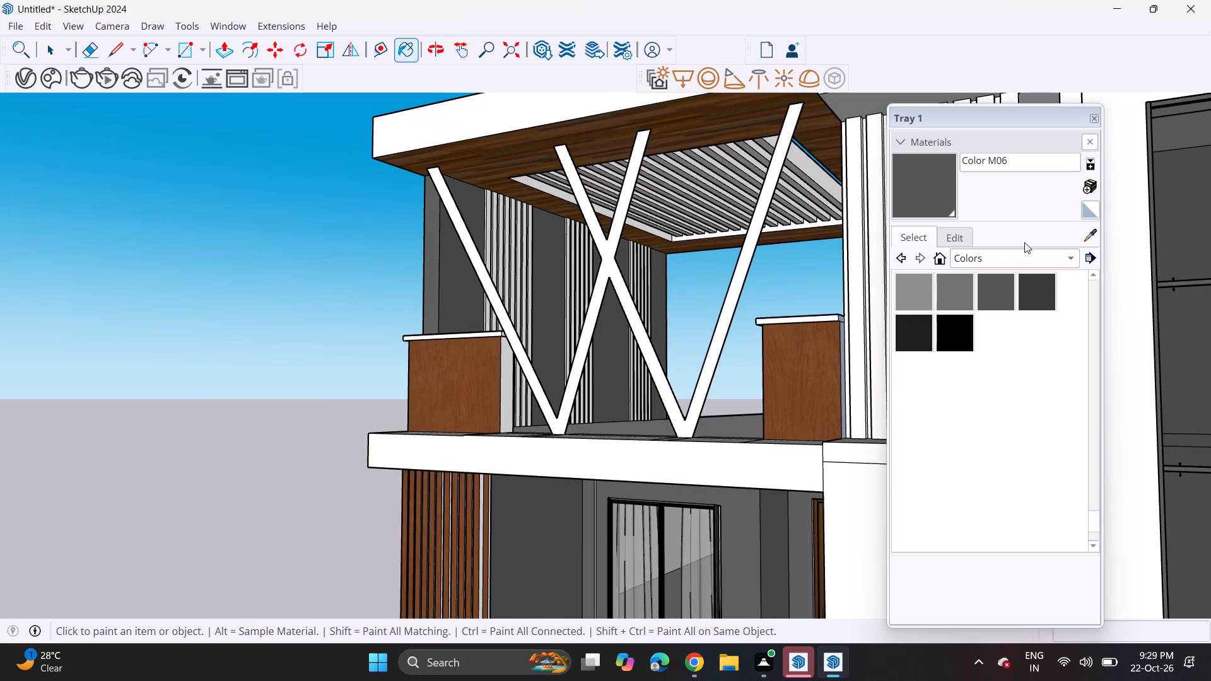
# Sample Wood Veneer 01 from the terrace parapet and paint the first four slats of the side wall's front slat group.
pyautogui.click(1086, 238)
pyautogui.click(797, 373)
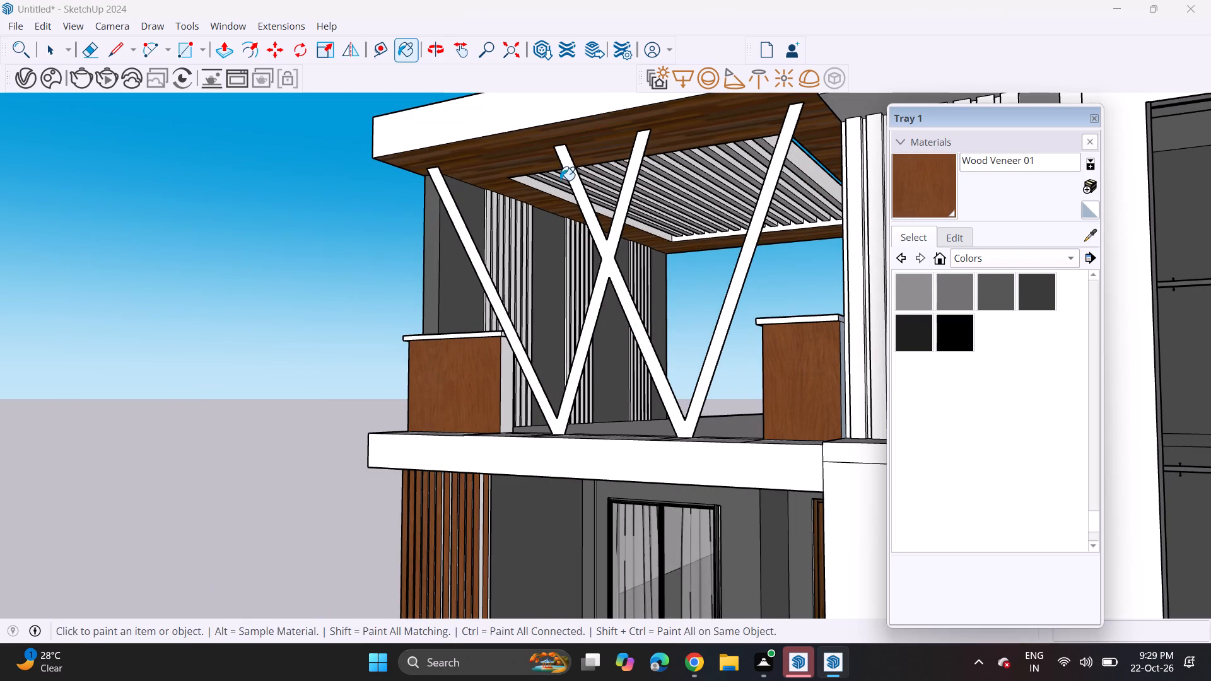
pyautogui.scroll(13, 490, 240)
pyautogui.click(483, 254)
pyautogui.click(474, 284)
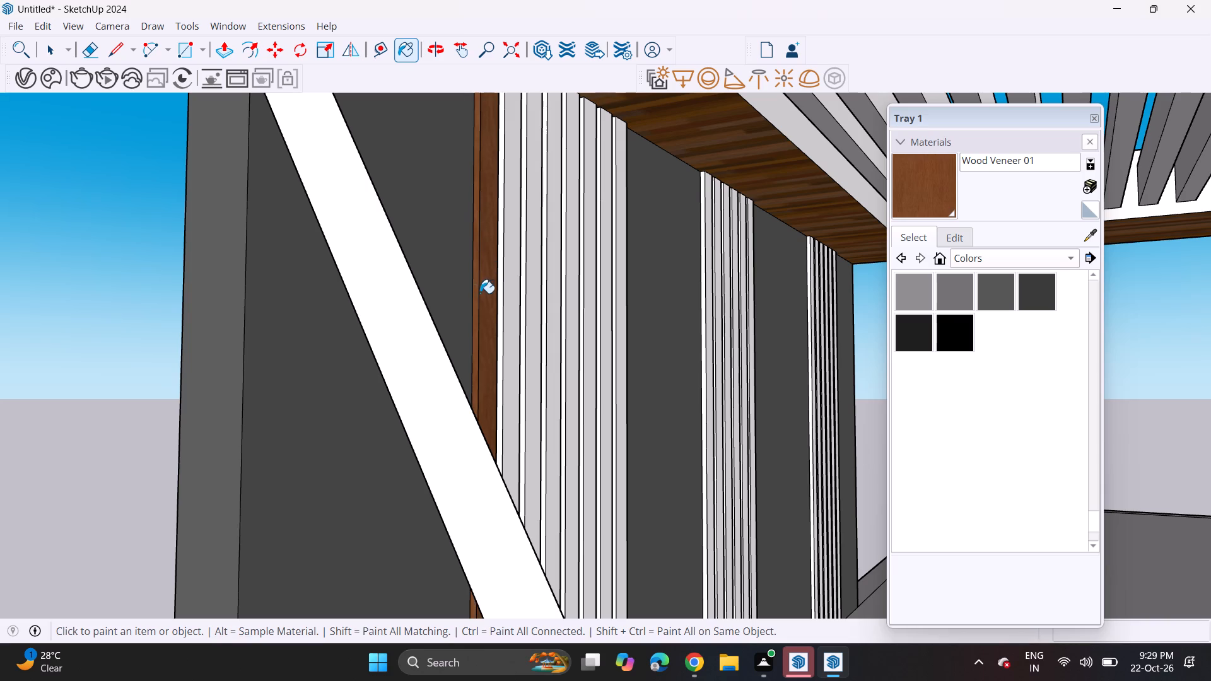
pyautogui.click(494, 306)
pyautogui.click(503, 316)
pyautogui.click(508, 320)
pyautogui.click(513, 325)
pyautogui.moveTo(517, 328); pyautogui.dragTo(522, 331)
pyautogui.click(522, 332)
pyautogui.moveTo(525, 333); pyautogui.dragTo(535, 340)
pyautogui.doubleClick(535, 340)
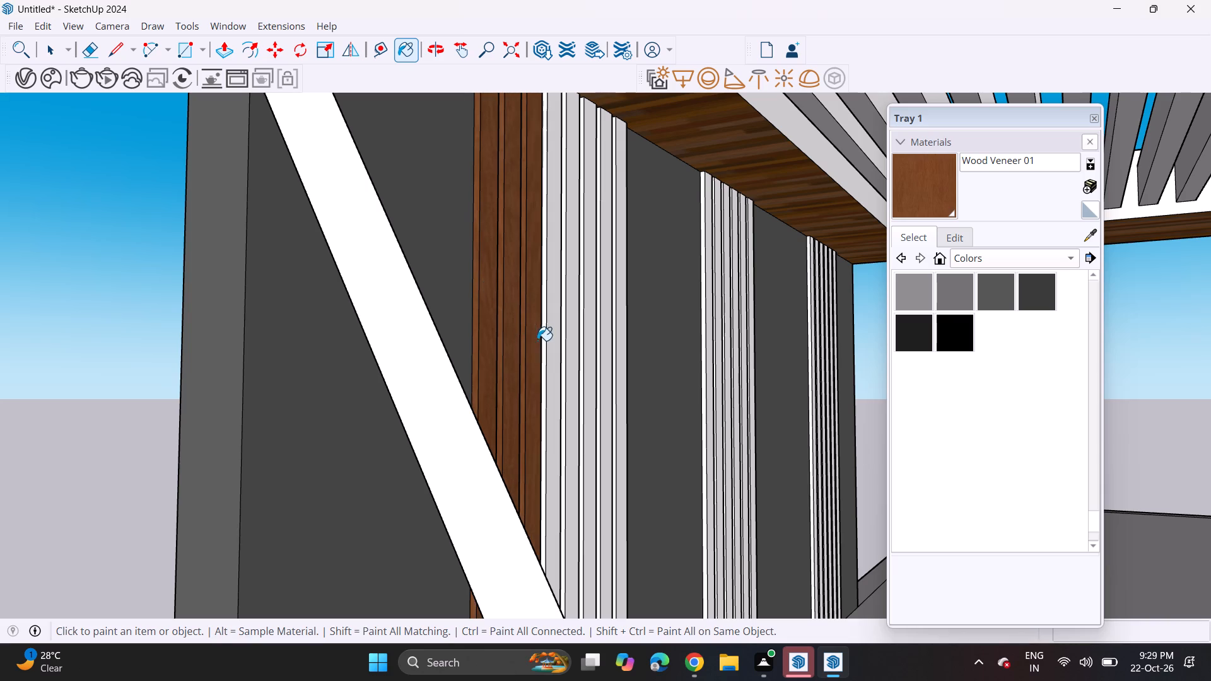
pyautogui.click(544, 339)
pyautogui.doubleClick(548, 340)
pyautogui.click(545, 336)
pyautogui.click(554, 337)
pyautogui.click(564, 344)
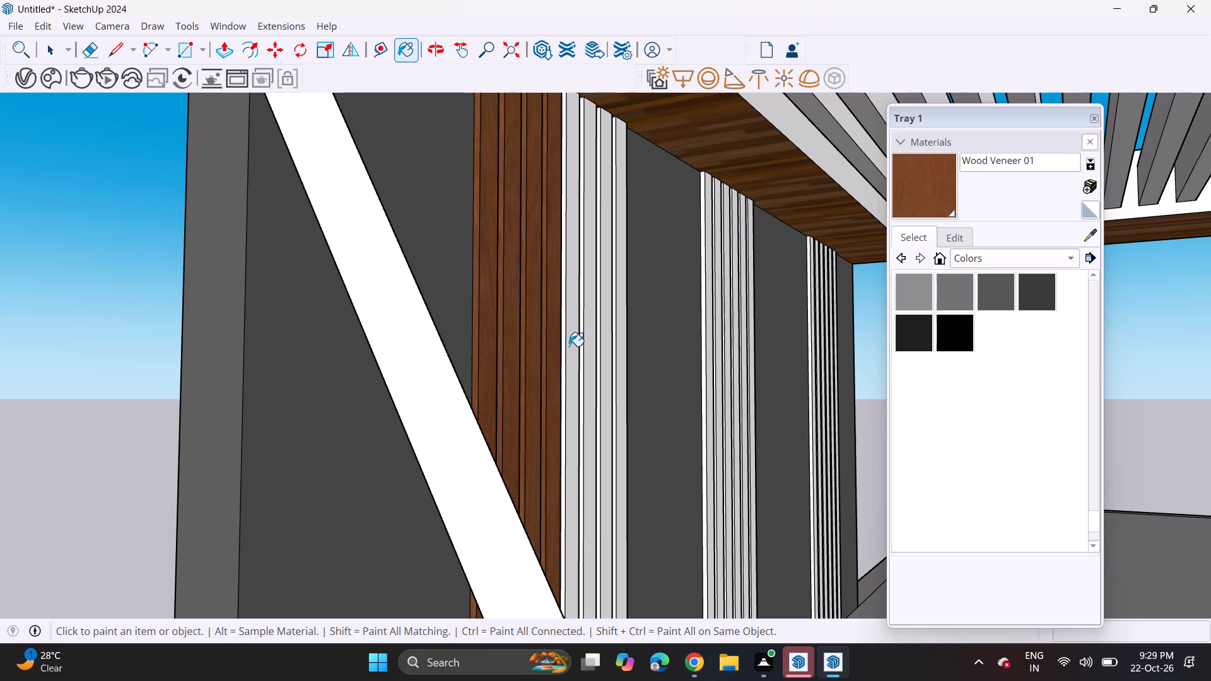
# Paint the remaining slats of the terrace side wall's front group, including their narrow edges, with Wood Veneer 01.
pyautogui.click(569, 346)
pyautogui.doubleClick(561, 340)
pyautogui.click(565, 345)
pyautogui.doubleClick(574, 342)
pyautogui.doubleClick(580, 345)
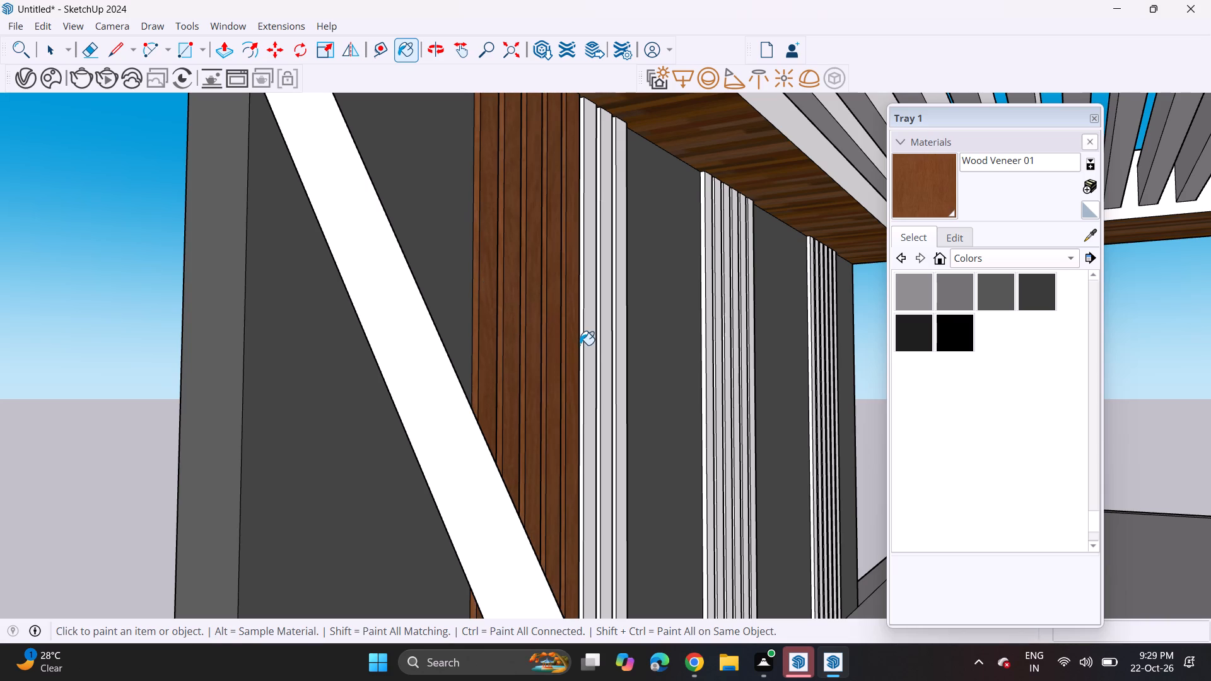
pyautogui.moveTo(580, 346); pyautogui.dragTo(587, 352)
pyautogui.doubleClick(587, 352)
pyautogui.click(592, 356)
pyautogui.click(568, 341)
pyautogui.click(579, 351)
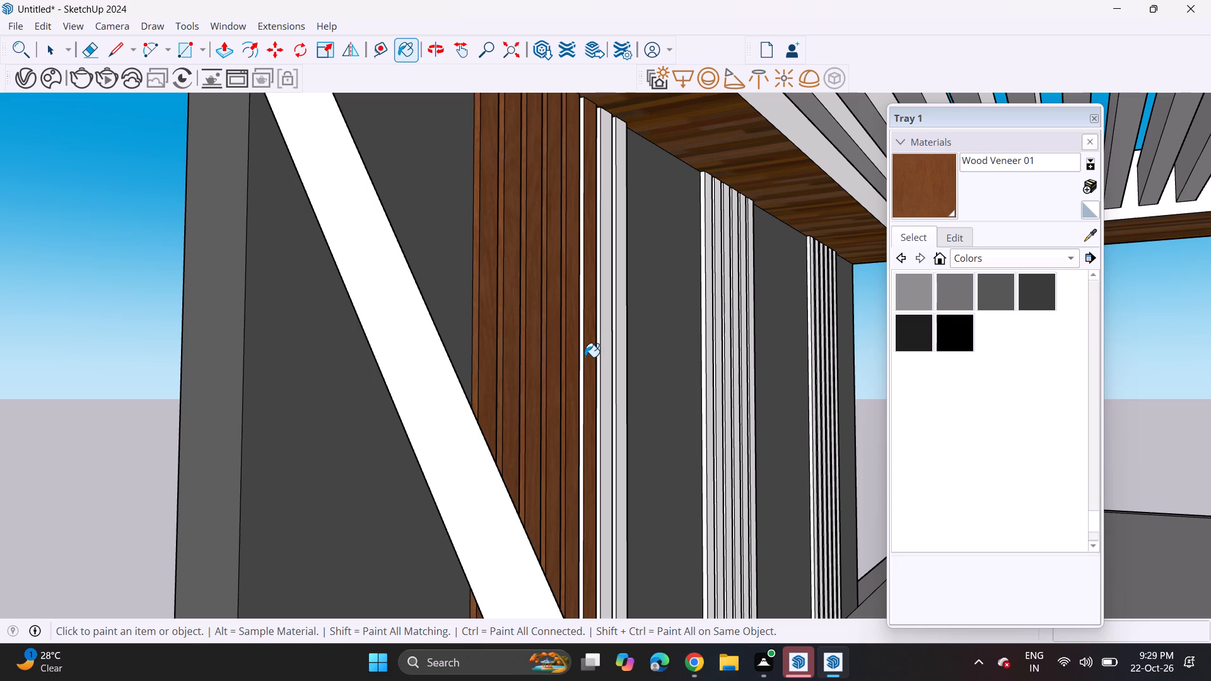
pyautogui.click(585, 357)
pyautogui.click(581, 346)
pyautogui.click(593, 358)
pyautogui.click(598, 361)
pyautogui.click(611, 369)
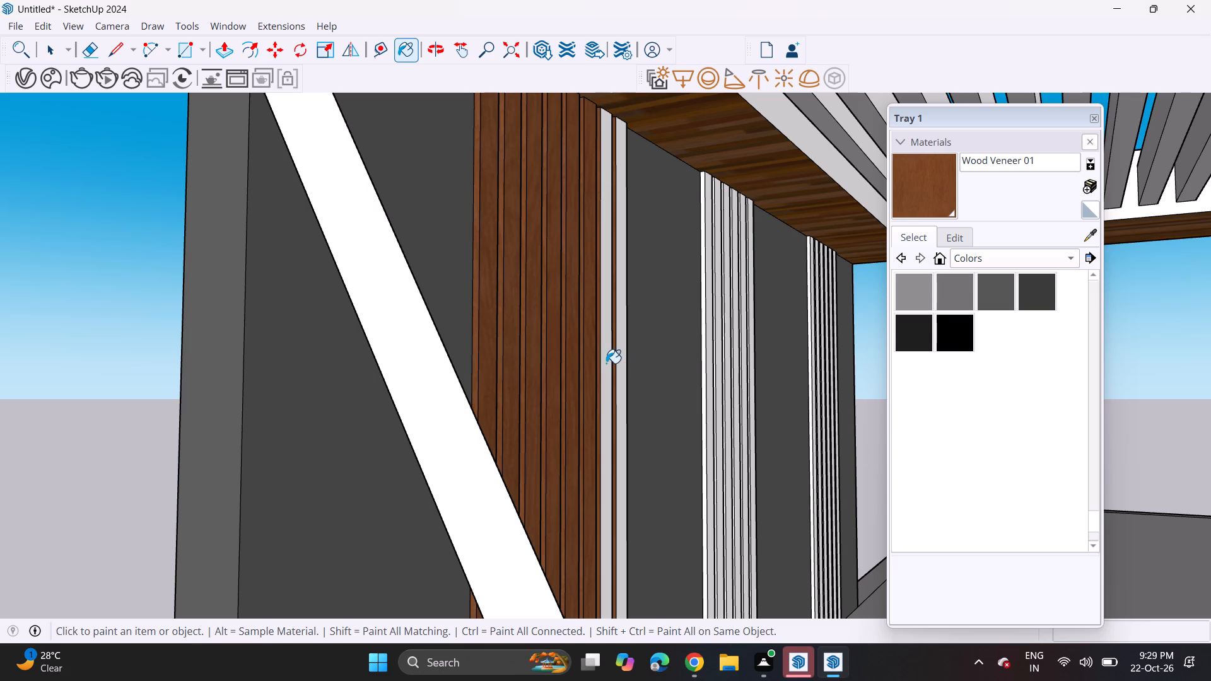
pyautogui.click(606, 363)
pyautogui.click(621, 373)
# Paint the first three slats and their edges in the terrace side wall's middle slat group with Wood Veneer 01.
pyautogui.click(706, 384)
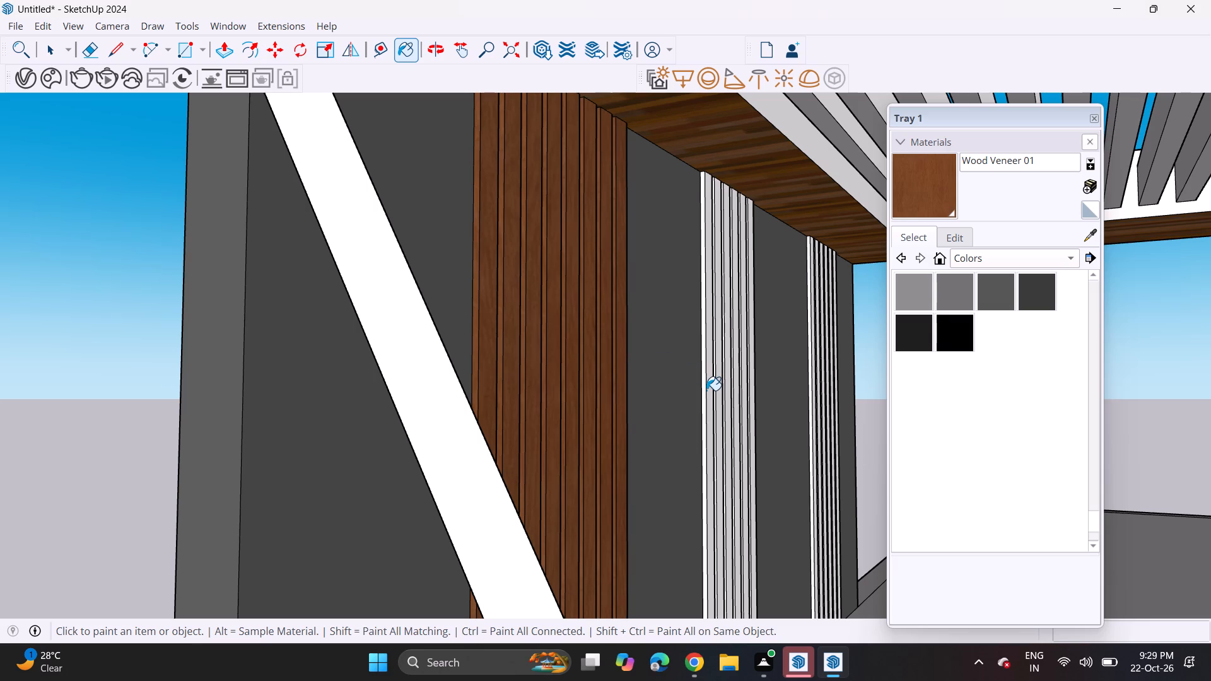
pyautogui.click(706, 390)
pyautogui.click(705, 379)
pyautogui.click(718, 388)
pyautogui.click(710, 382)
pyautogui.tripleClick(714, 389)
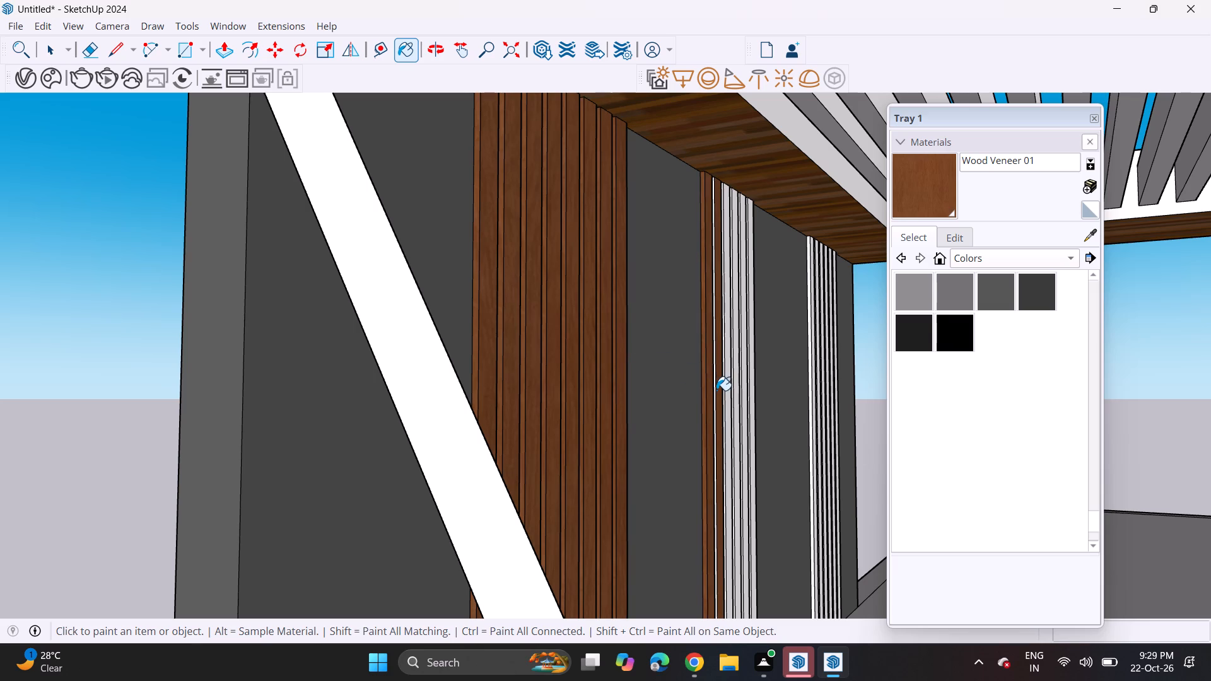
pyautogui.click(716, 390)
pyautogui.scroll(6, 715, 388)
pyautogui.click(713, 388)
pyautogui.click(729, 393)
pyautogui.click(736, 399)
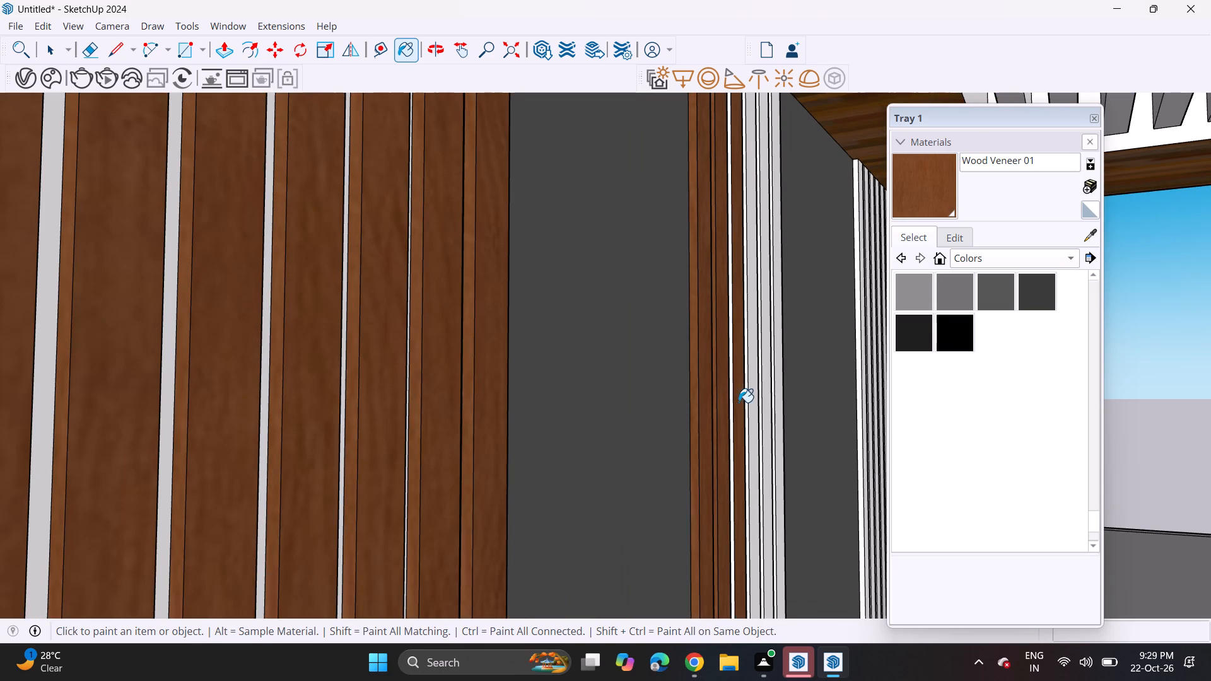
pyautogui.click(729, 397)
pyautogui.click(734, 401)
pyautogui.click(732, 398)
pyautogui.moveTo(721, 386); pyautogui.dragTo(731, 394)
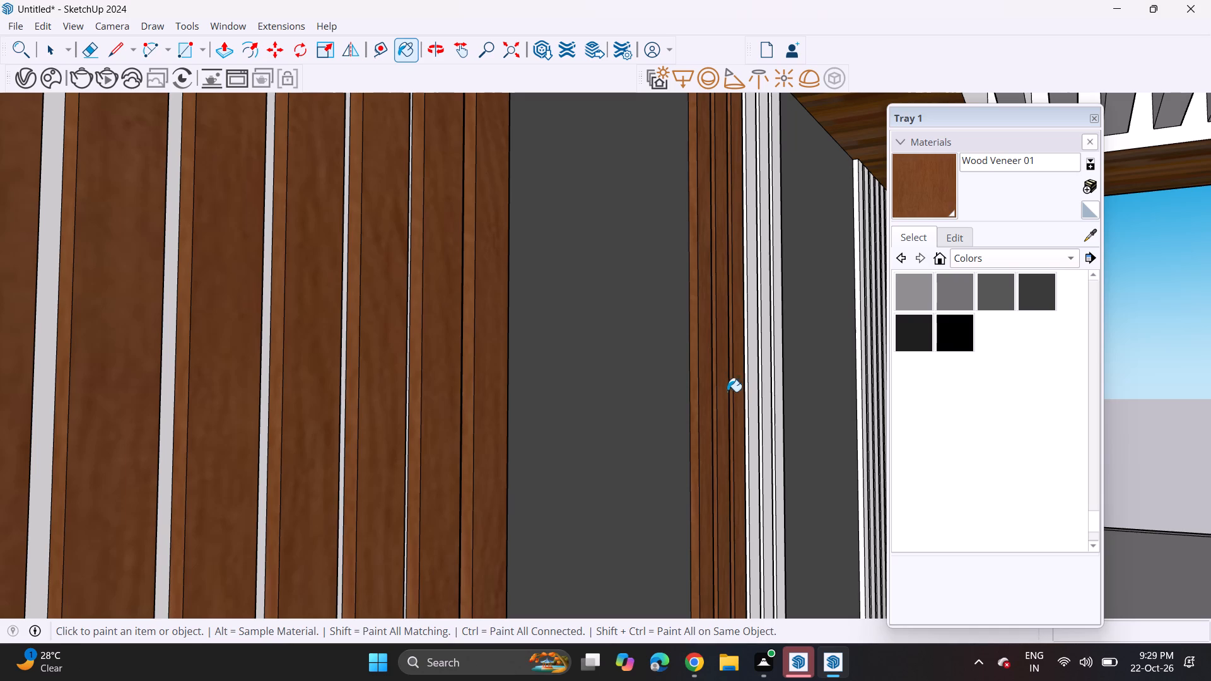
pyautogui.click(727, 390)
# Paint the remaining slats and edges of the terrace side wall's middle group with Wood Veneer 01.
pyautogui.click(742, 395)
pyautogui.click(749, 399)
pyautogui.click(747, 399)
pyautogui.click(747, 395)
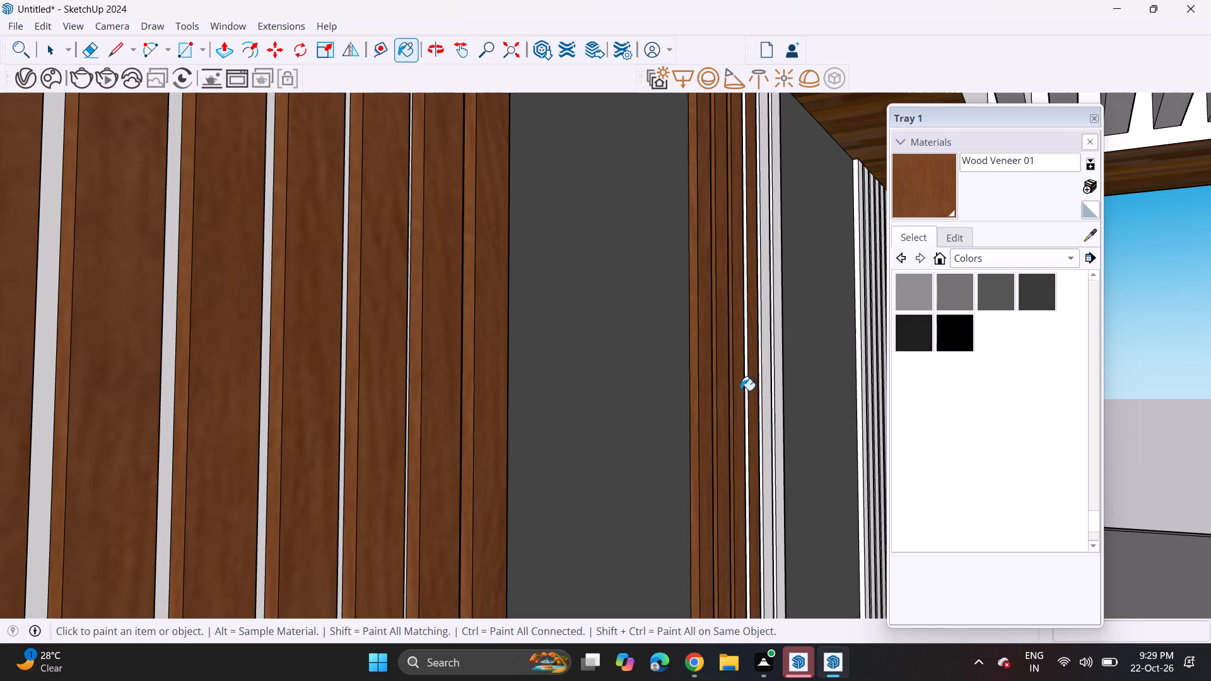
pyautogui.doubleClick(740, 390)
pyautogui.click(746, 396)
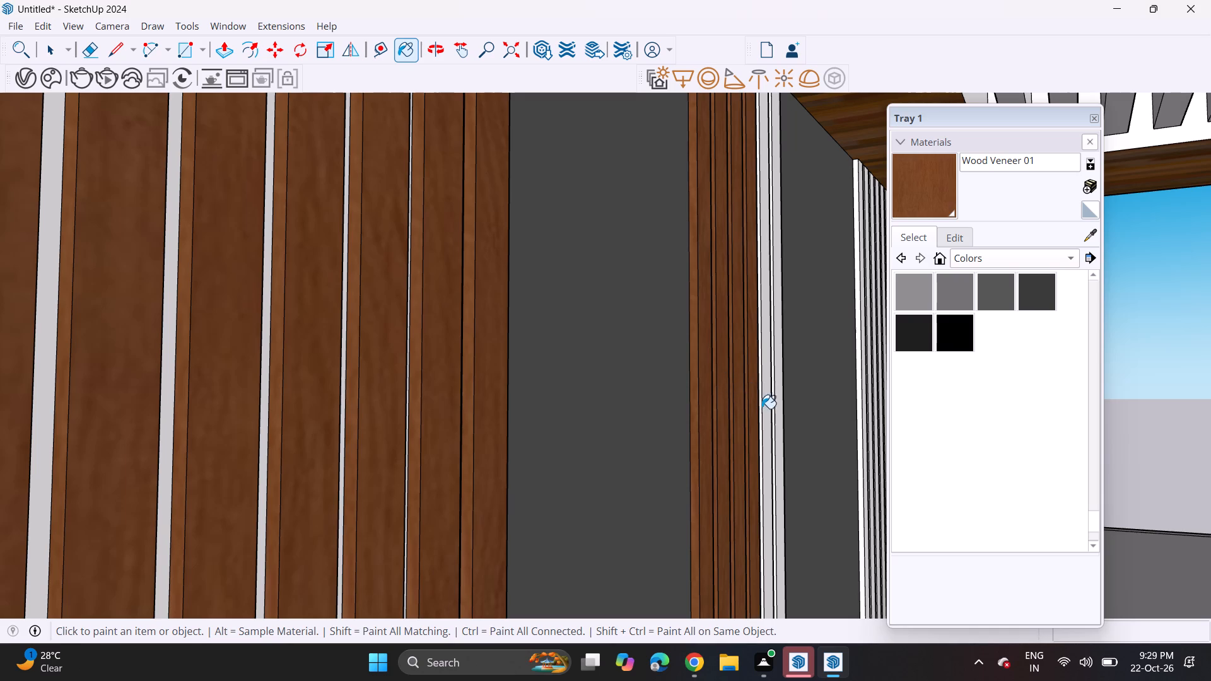
pyautogui.click(764, 409)
pyautogui.click(763, 404)
pyautogui.click(760, 399)
pyautogui.click(778, 402)
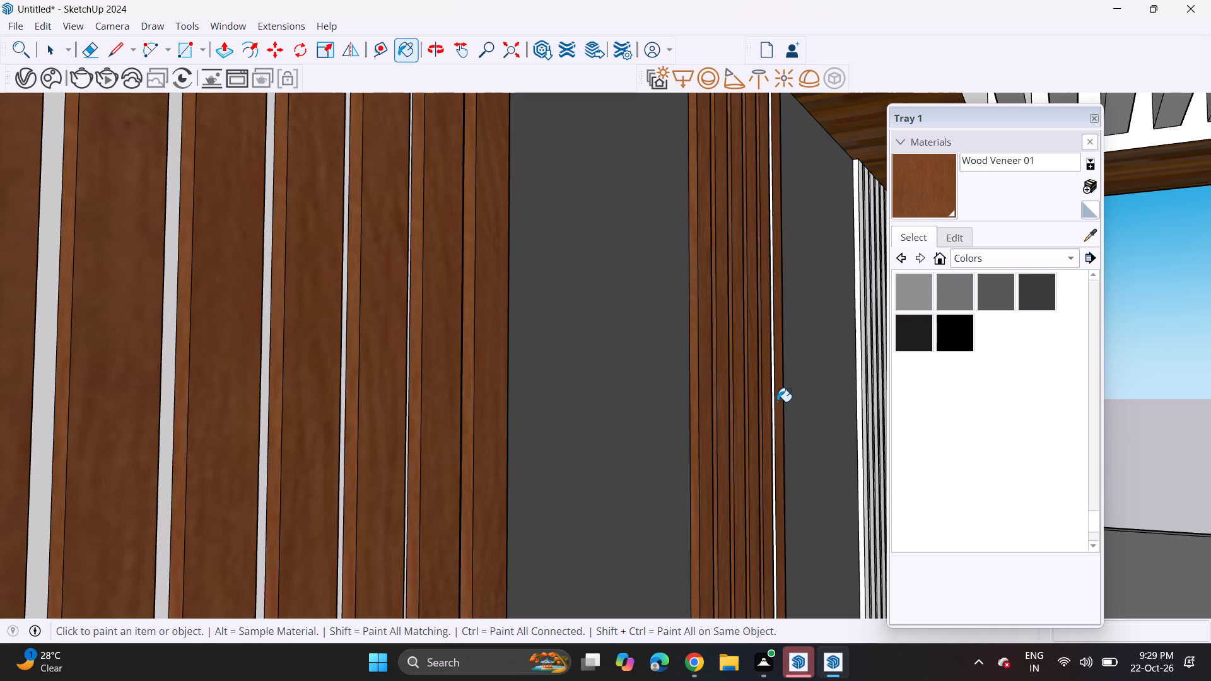
pyautogui.click(775, 401)
pyautogui.tripleClick(769, 395)
pyautogui.click(774, 399)
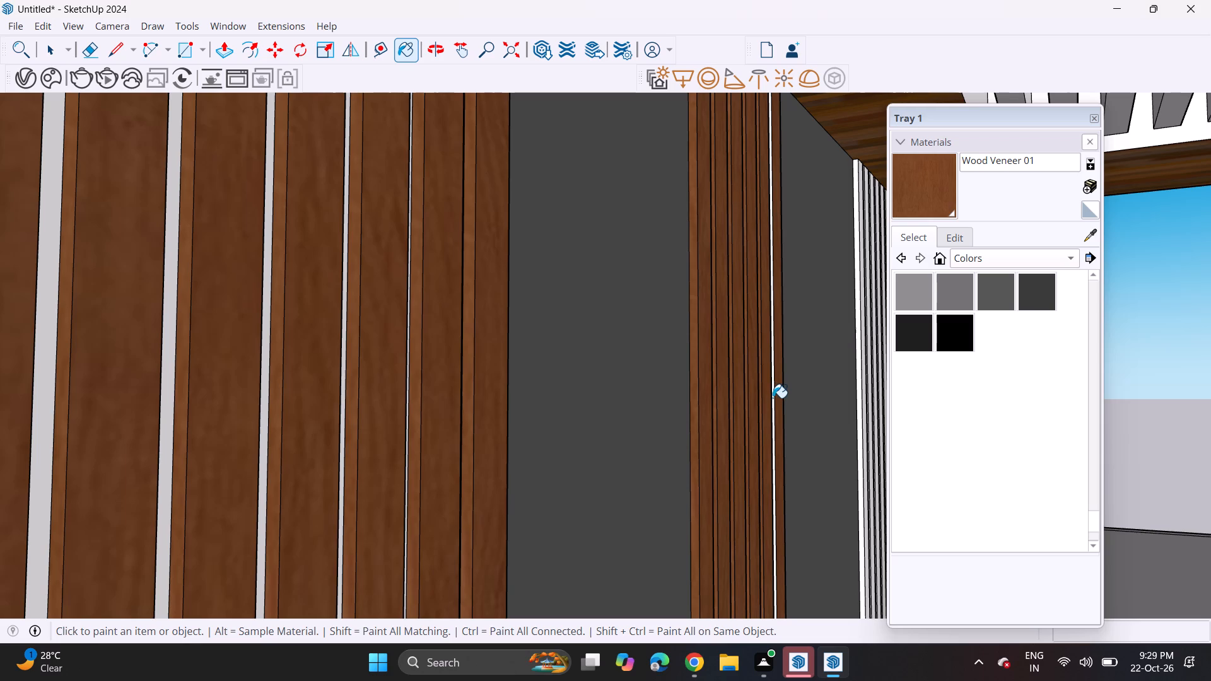
pyautogui.click(773, 398)
# Paint all slats and their narrow edges in the terrace side wall's rear slat group with Wood Veneer 01.
pyautogui.scroll(-8, 773, 398)
pyautogui.keyDown('shift'); pyautogui.scroll(1, 730, 354); pyautogui.keyUp('shift')
pyautogui.keyDown('shift'); pyautogui.moveTo(632, 354); pyautogui.dragTo(556, 354, button='middle'); pyautogui.keyUp('shift')
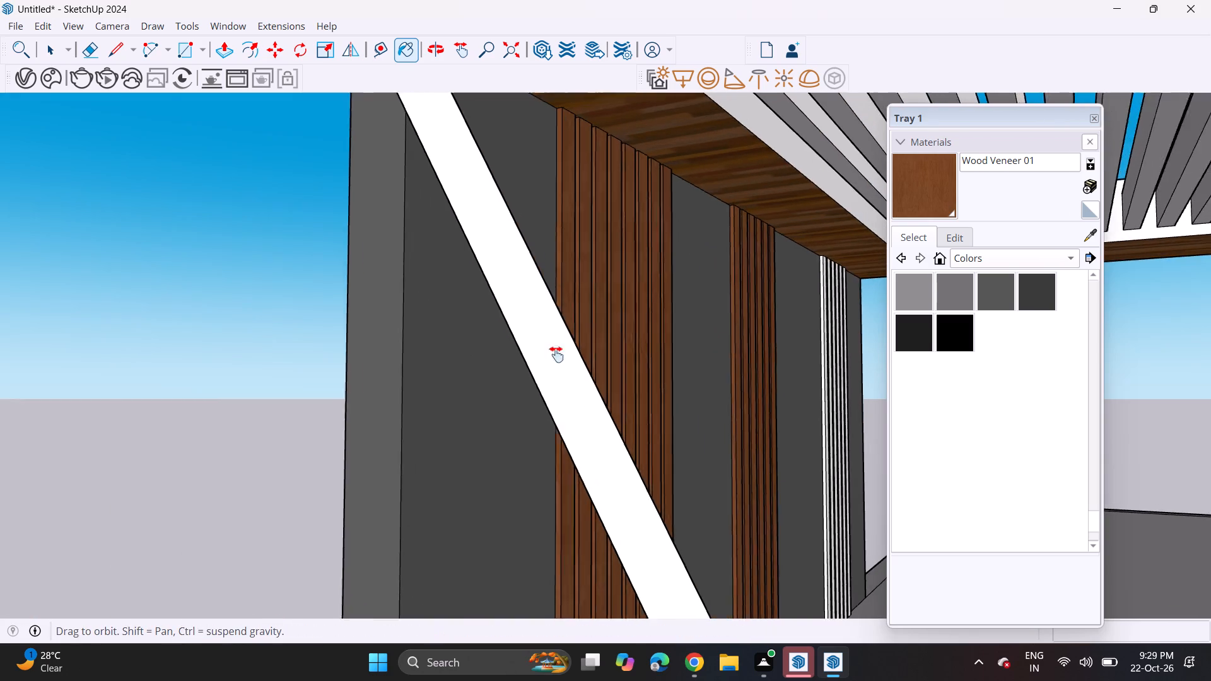
pyautogui.keyDown('shift'); pyautogui.moveTo(556, 354); pyautogui.dragTo(431, 376, button='middle'); pyautogui.keyUp('shift')
pyautogui.scroll(7, 698, 372)
pyautogui.keyDown('shift'); pyautogui.moveTo(743, 397); pyautogui.dragTo(600, 247, button='middle'); pyautogui.keyUp('shift')
pyautogui.scroll(5, 602, 285)
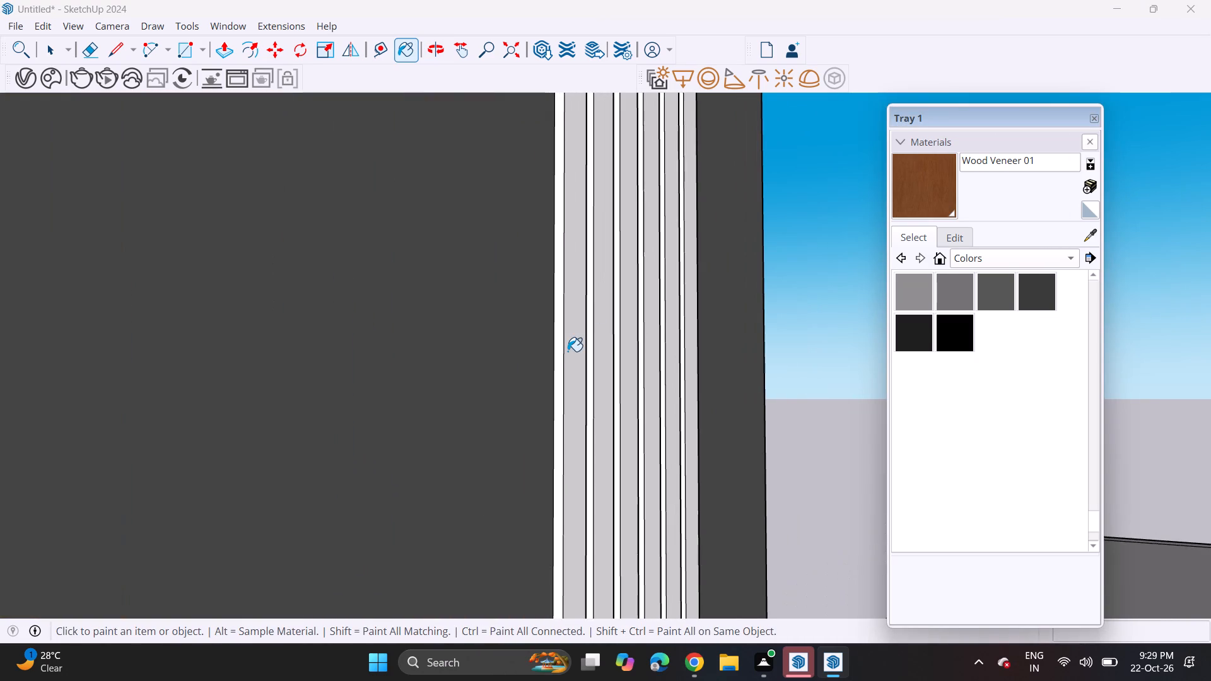
pyautogui.click(562, 365)
pyautogui.click(576, 366)
pyautogui.click(606, 375)
pyautogui.click(590, 397)
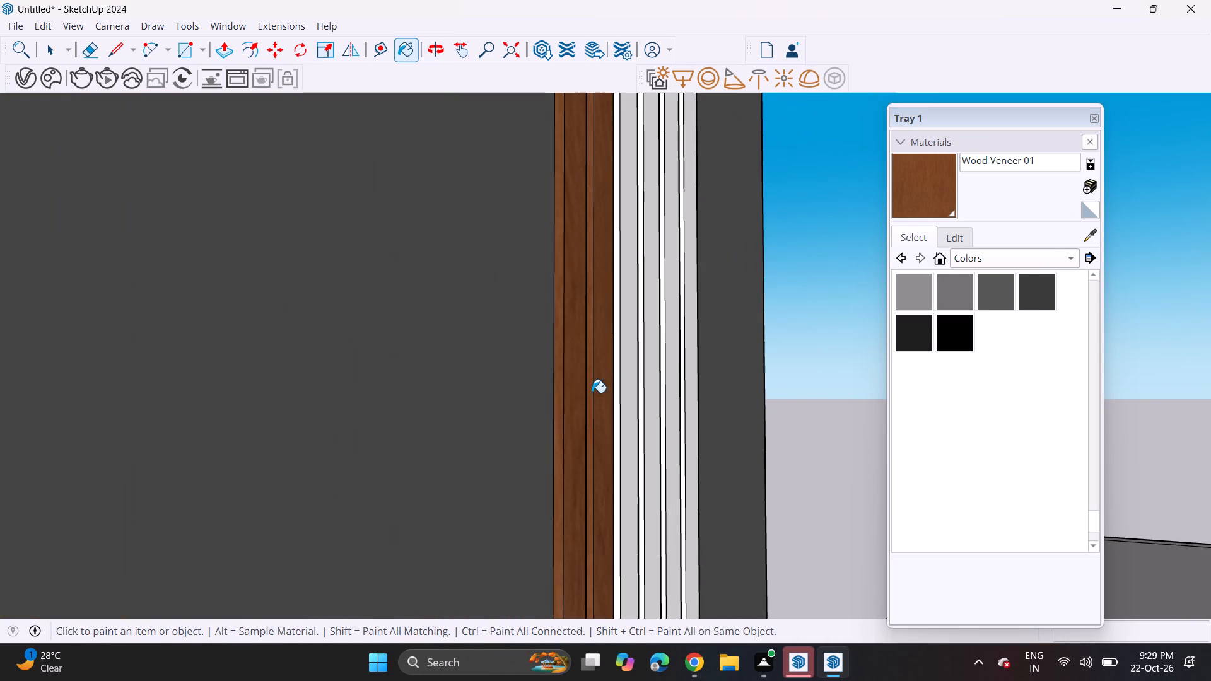
pyautogui.click(613, 379)
pyautogui.click(619, 376)
pyautogui.click(617, 373)
pyautogui.moveTo(619, 371); pyautogui.dragTo(626, 367)
pyautogui.click(638, 361)
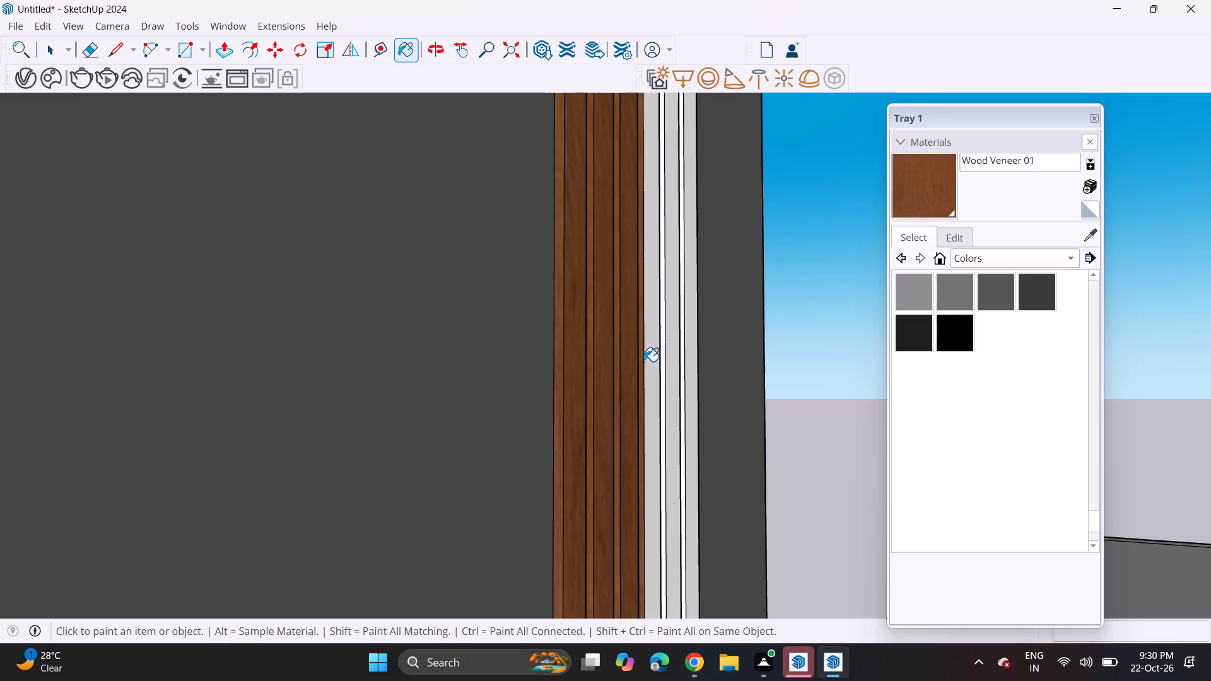
pyautogui.click(644, 361)
pyautogui.click(650, 359)
pyautogui.click(658, 356)
pyautogui.click(664, 358)
pyautogui.click(665, 358)
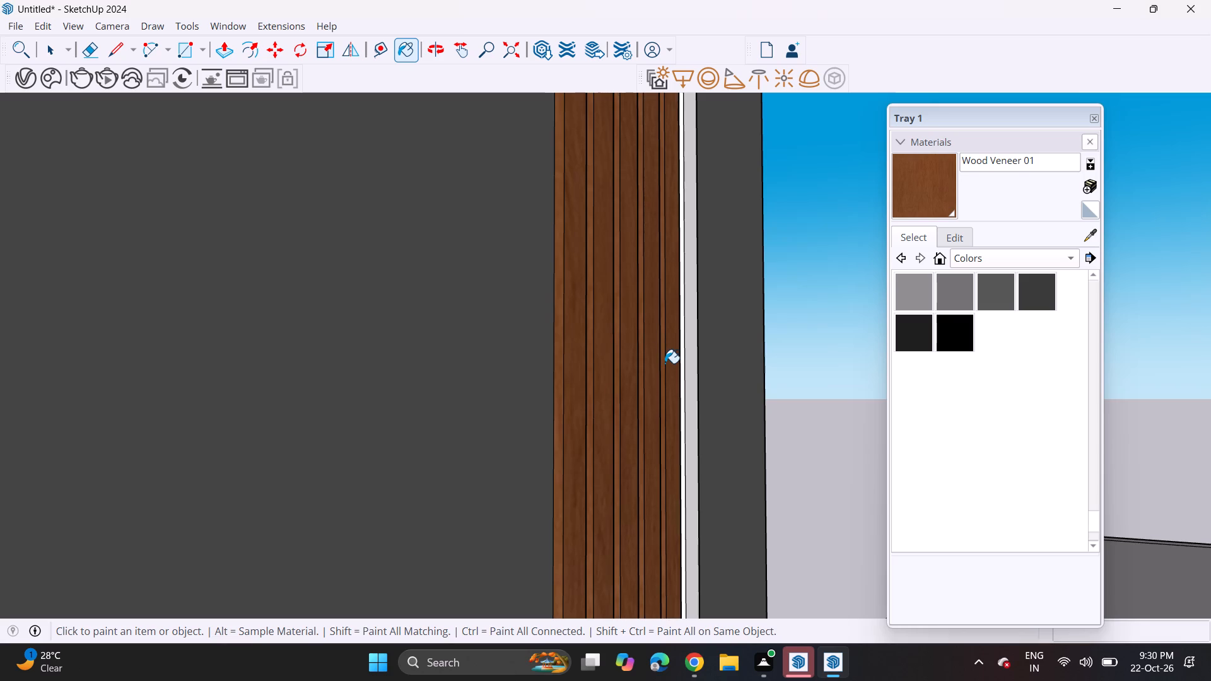
pyautogui.click(676, 365)
pyautogui.moveTo(682, 370); pyautogui.dragTo(689, 374)
pyautogui.click(684, 368)
# Paint the terrace roof opening's louvres nearest the slatted side wall with Color M07.
pyautogui.scroll(-13, 665, 349)
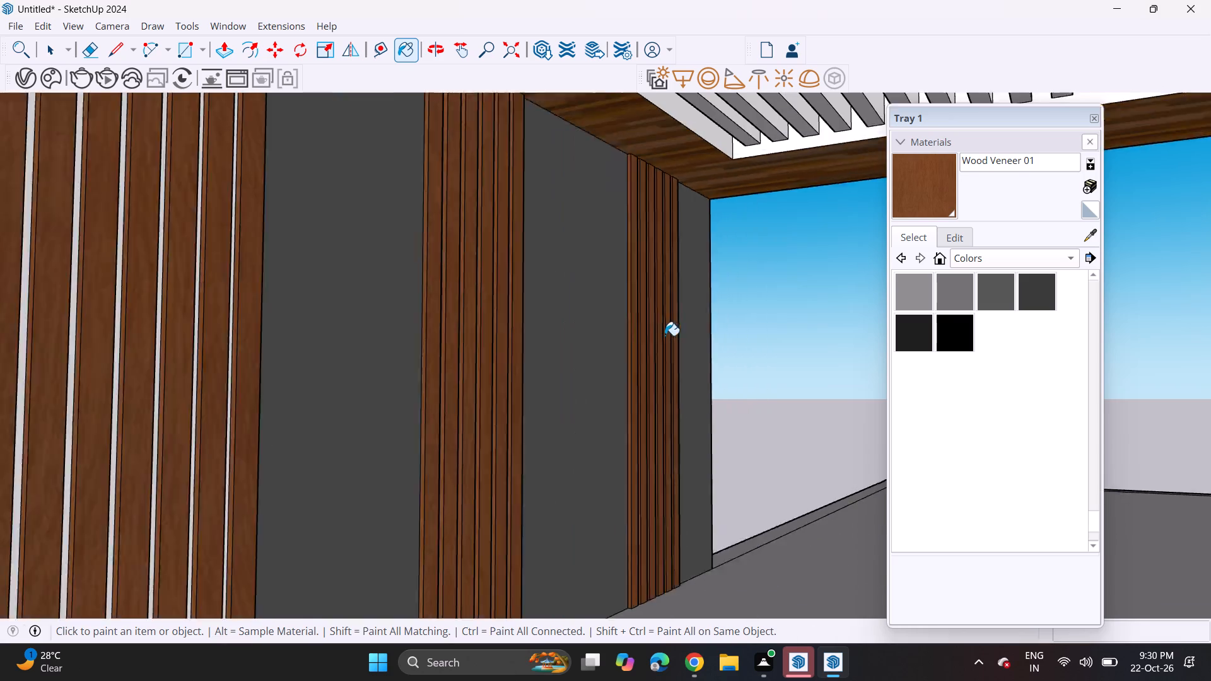
pyautogui.scroll(-18, 665, 335)
pyautogui.scroll(-13, 658, 317)
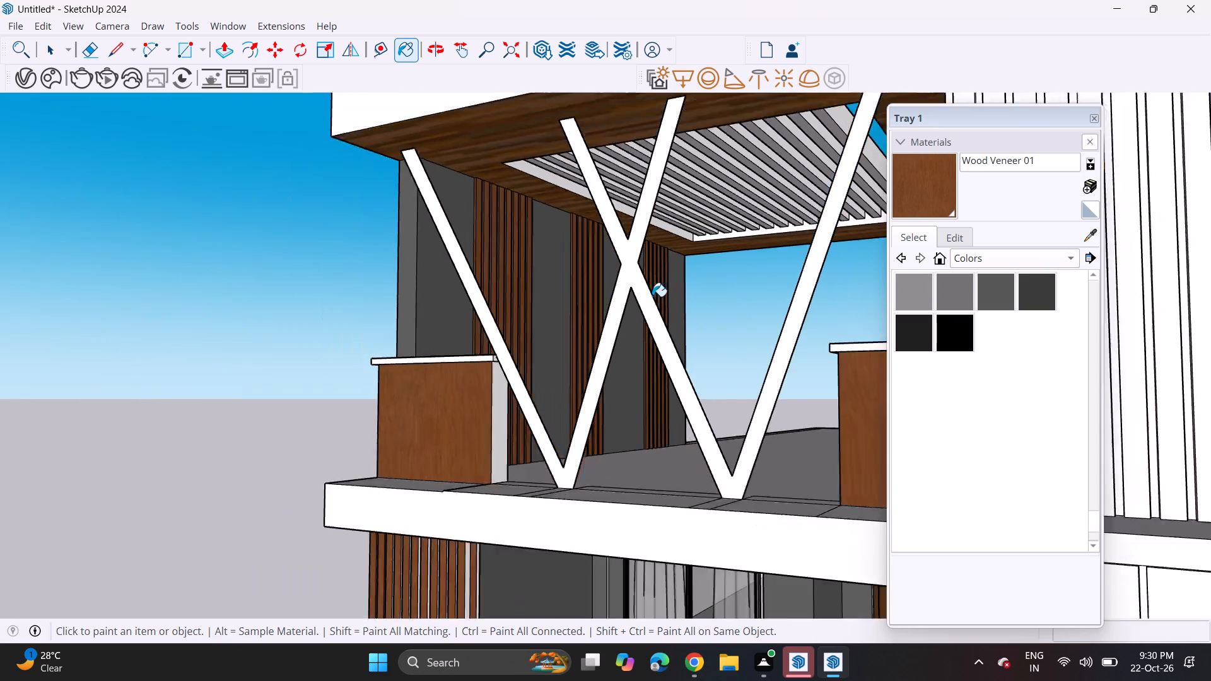
pyautogui.scroll(-2, 652, 296)
pyautogui.keyDown('shift'); pyautogui.moveTo(630, 264); pyautogui.dragTo(515, 361, button='middle'); pyautogui.keyUp('shift')
pyautogui.moveTo(520, 353); pyautogui.dragTo(673, 274, button='middle')
pyautogui.scroll(6, 637, 241)
pyautogui.click(1040, 294)
pyautogui.scroll(5, 452, 288)
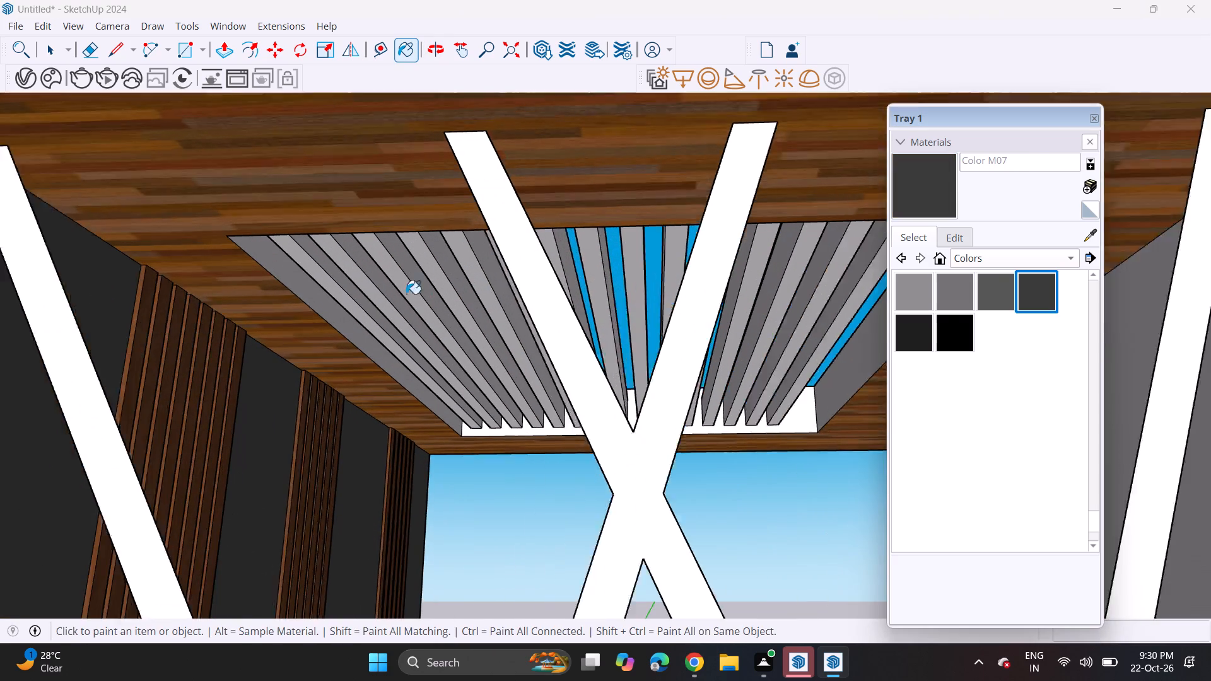
pyautogui.click(337, 300)
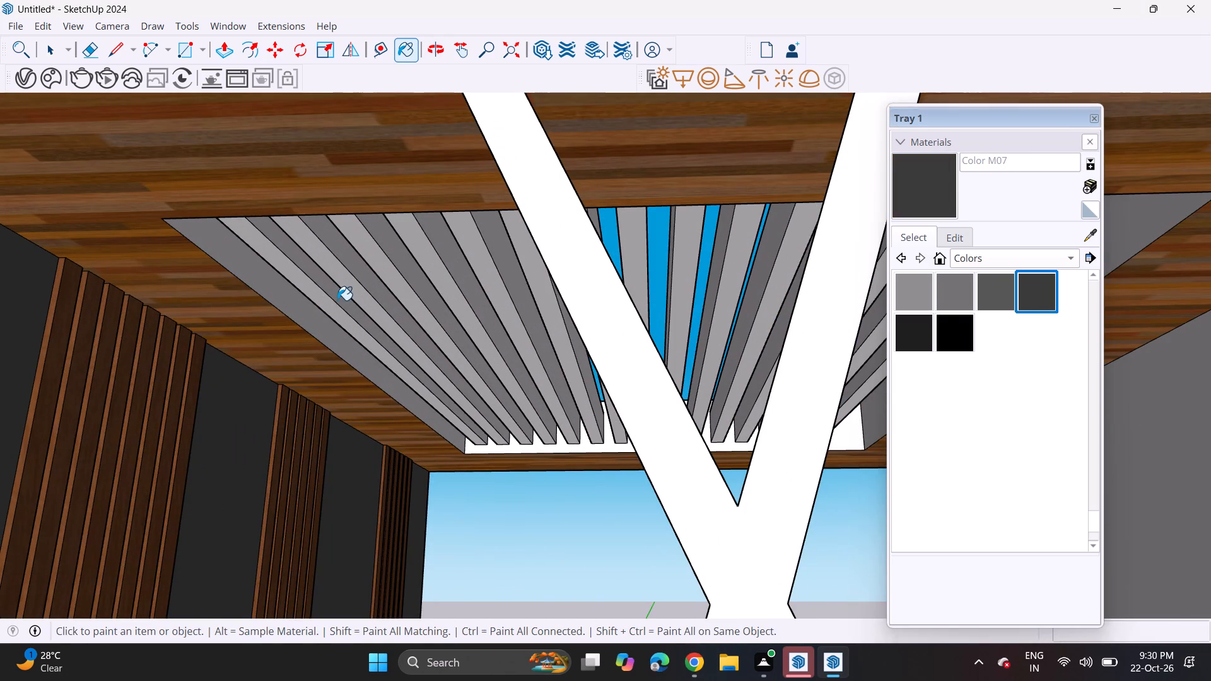
pyautogui.click(336, 306)
pyautogui.click(363, 294)
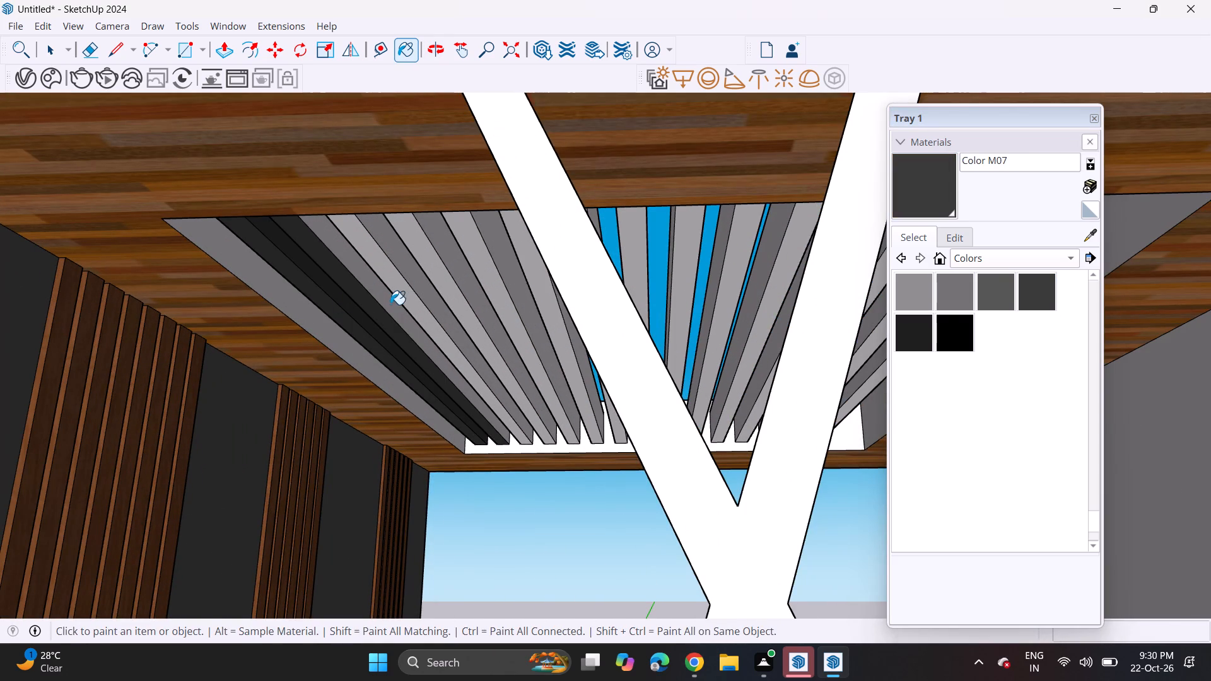
pyautogui.click(390, 305)
pyautogui.click(401, 296)
pyautogui.click(418, 284)
pyautogui.click(432, 277)
pyautogui.click(445, 276)
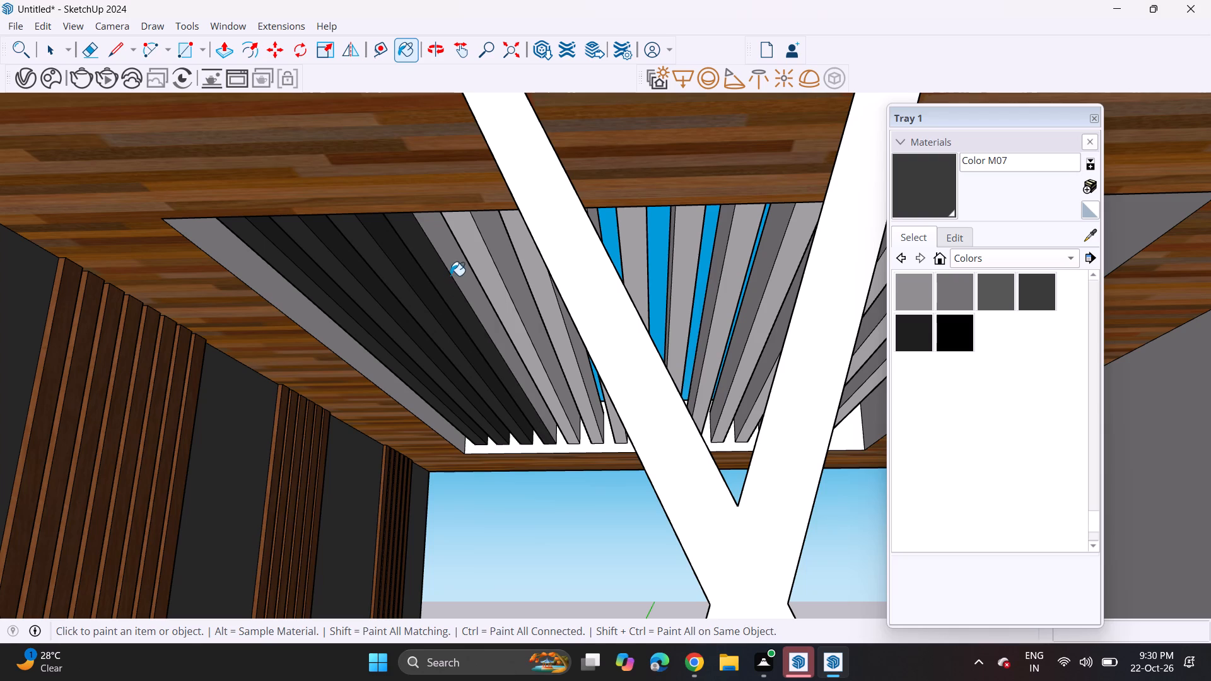
pyautogui.click(450, 276)
pyautogui.click(467, 275)
pyautogui.click(486, 282)
pyautogui.click(505, 280)
# Paint the middle louvres in the terrace roof opening and their side faces with Color M07.
pyautogui.scroll(-7, 513, 293)
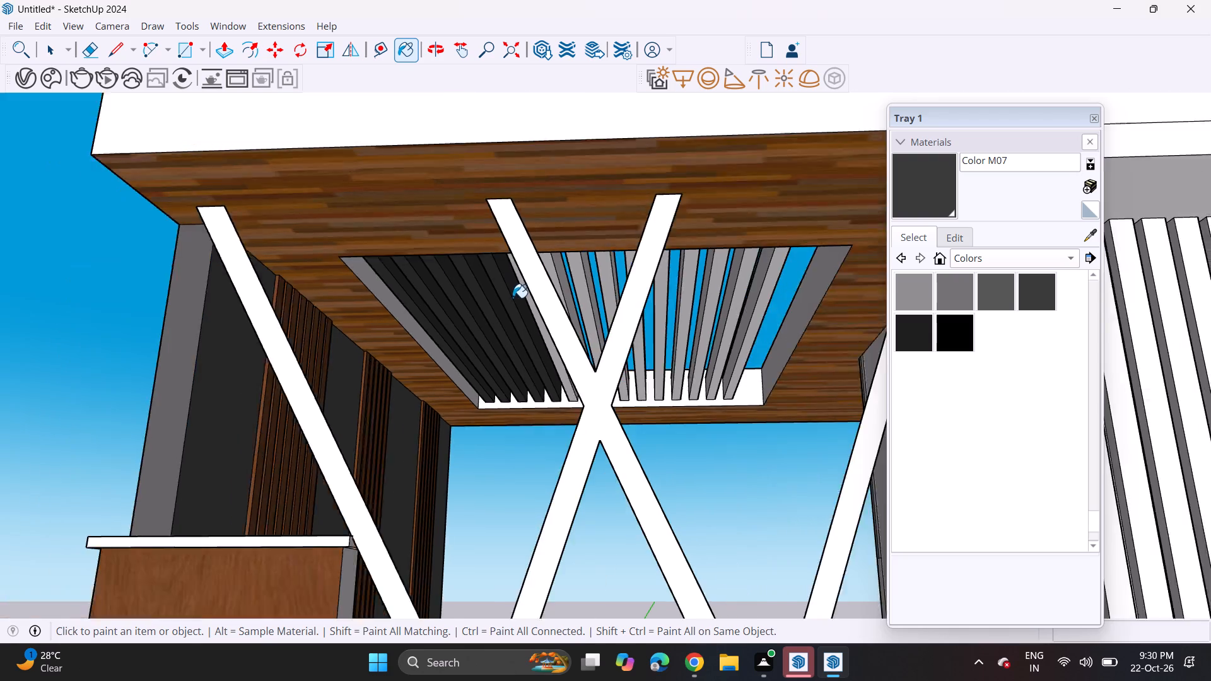
pyautogui.keyDown('shift'); pyautogui.moveTo(513, 299); pyautogui.dragTo(343, 306, button='middle'); pyautogui.keyUp('shift')
pyautogui.scroll(5, 383, 295)
pyautogui.click(340, 289)
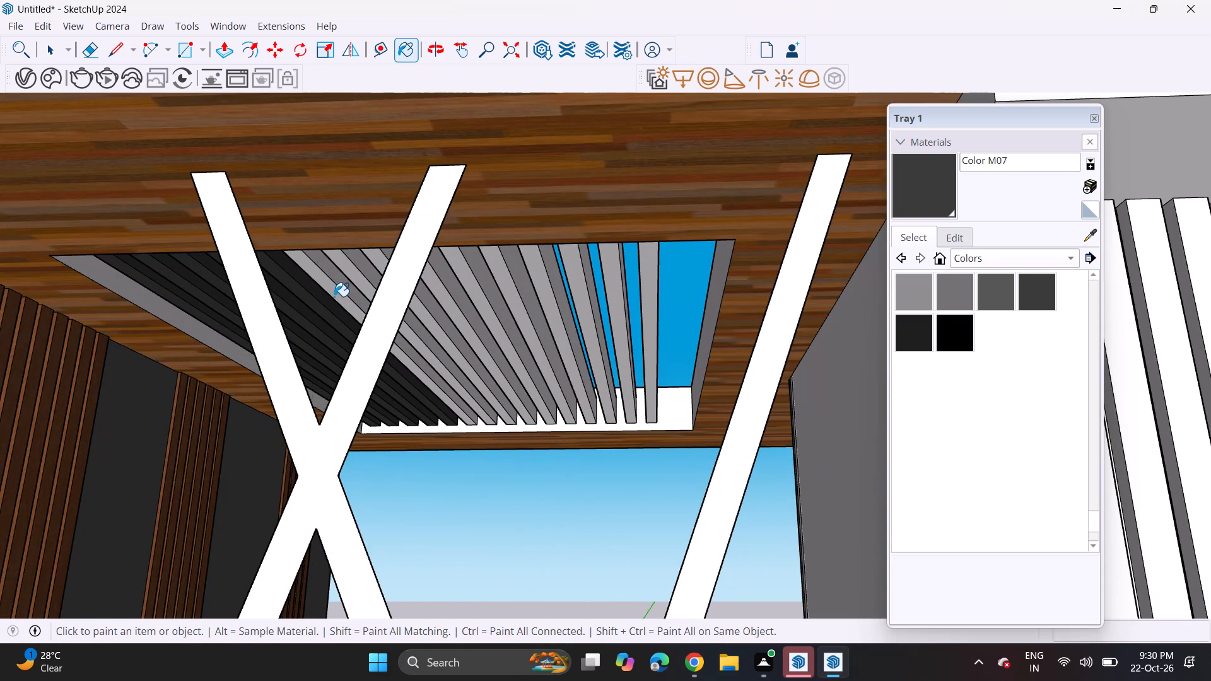
pyautogui.click(334, 296)
pyautogui.click(342, 281)
pyautogui.click(359, 271)
pyautogui.click(359, 287)
pyautogui.click(363, 279)
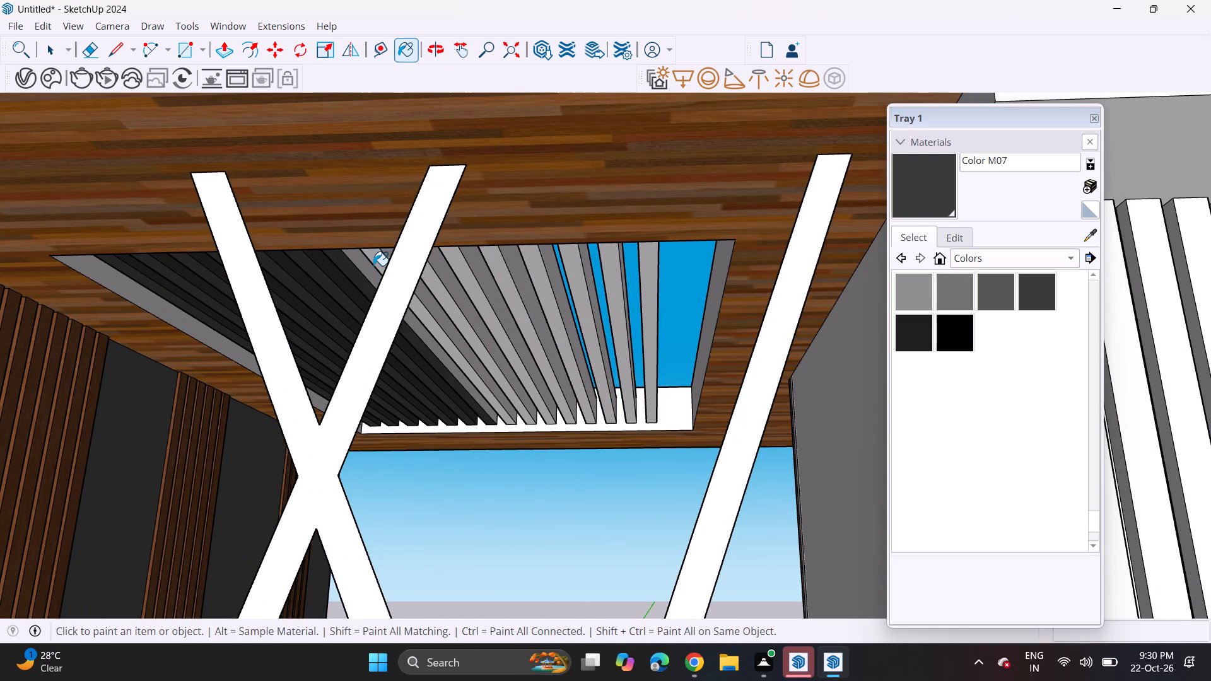
pyautogui.moveTo(373, 265); pyautogui.dragTo(373, 273)
pyautogui.click(380, 253)
pyautogui.click(428, 300)
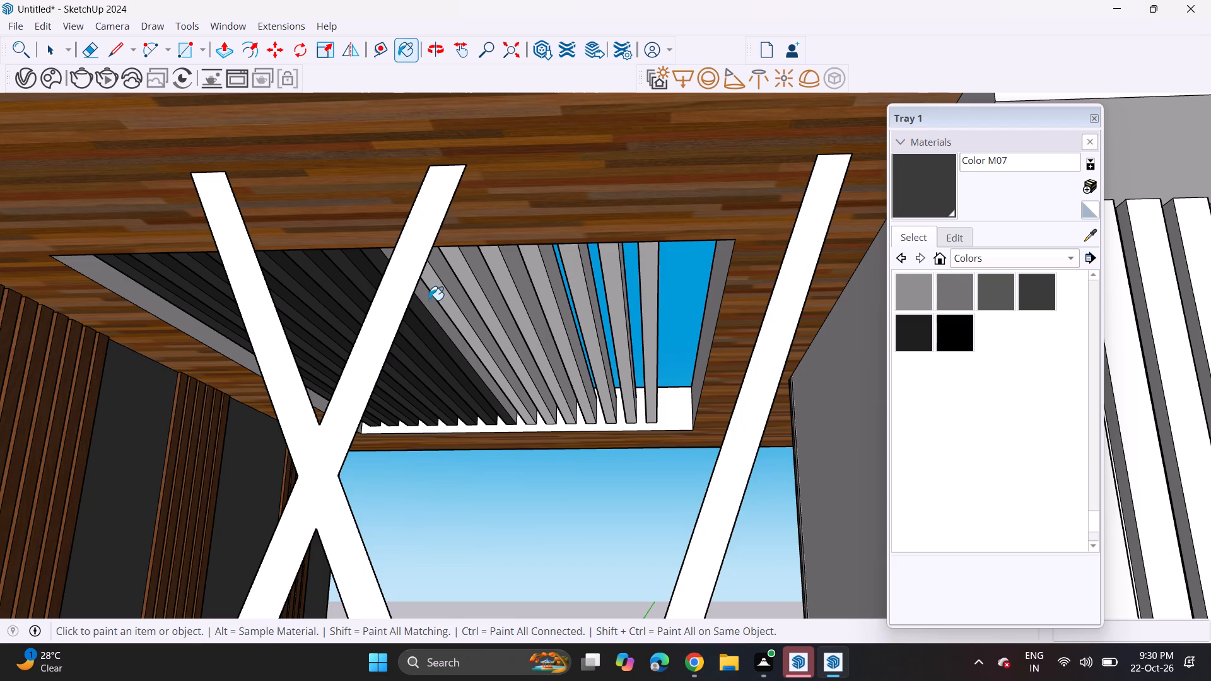
pyautogui.click(442, 305)
pyautogui.click(455, 305)
pyautogui.click(467, 299)
pyautogui.click(476, 296)
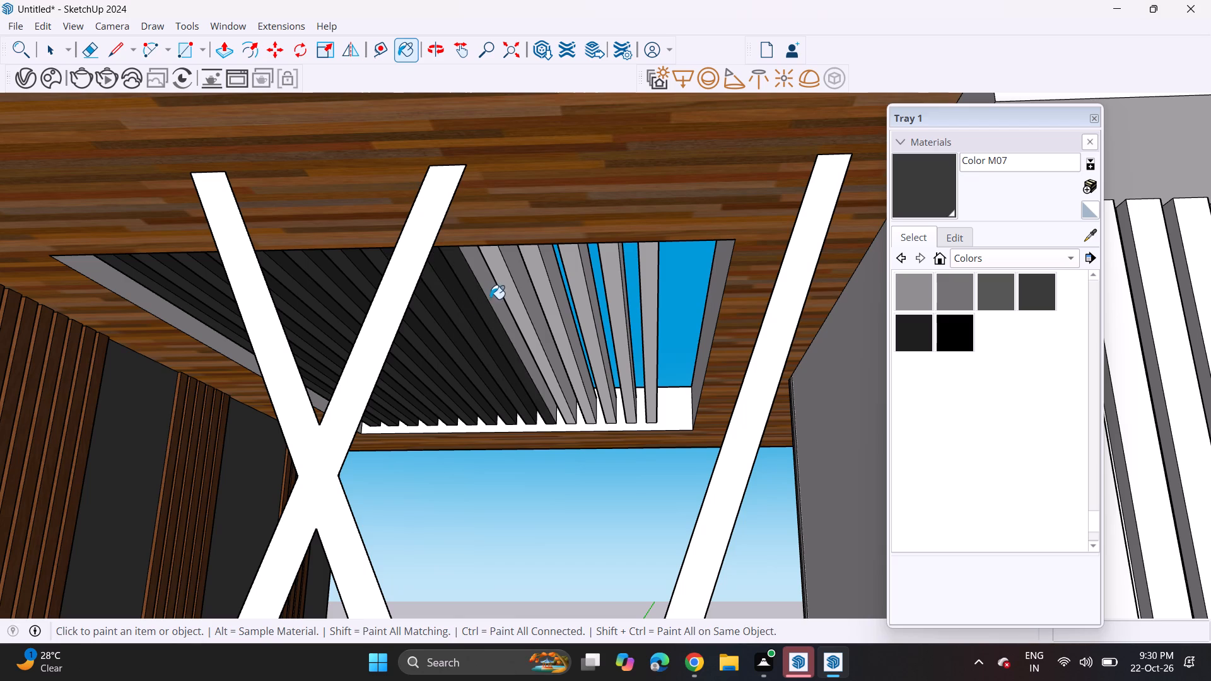
# Paint the remaining louvres in the terrace roof opening, farthest from the slatted side wall, with Color M07.
pyautogui.click(490, 299)
pyautogui.click(506, 300)
pyautogui.click(524, 298)
pyautogui.click(550, 294)
pyautogui.click(556, 294)
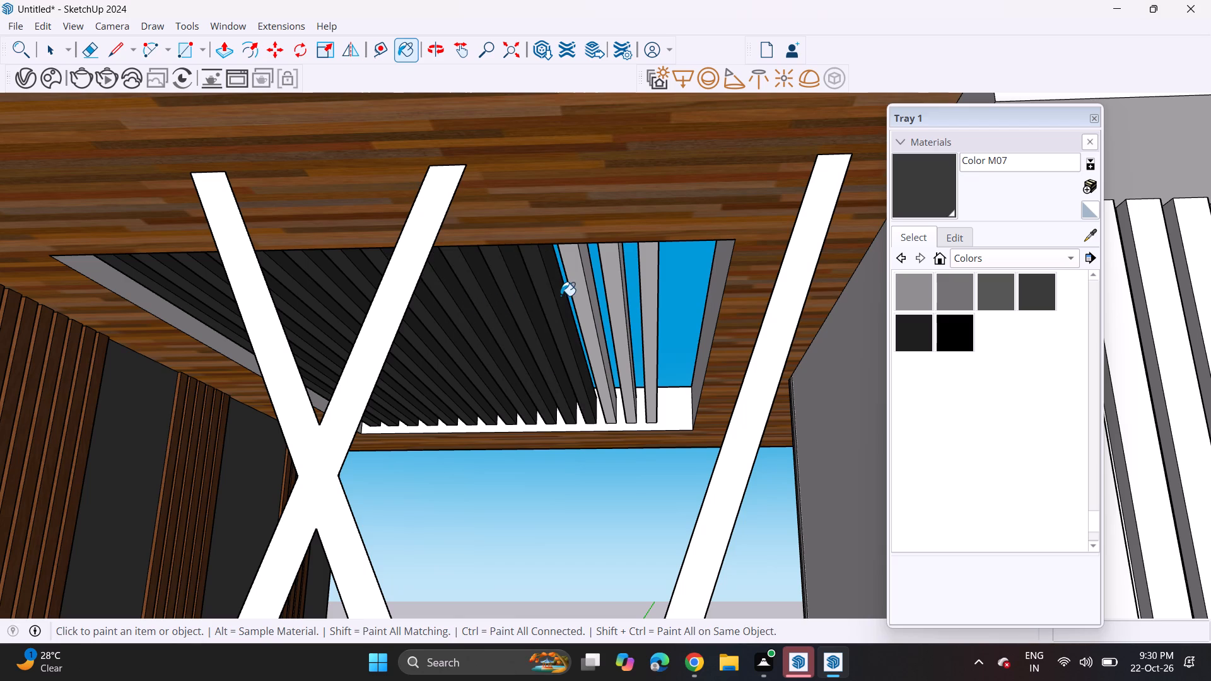
pyautogui.click(573, 294)
pyautogui.click(590, 292)
pyautogui.click(615, 288)
pyautogui.click(625, 289)
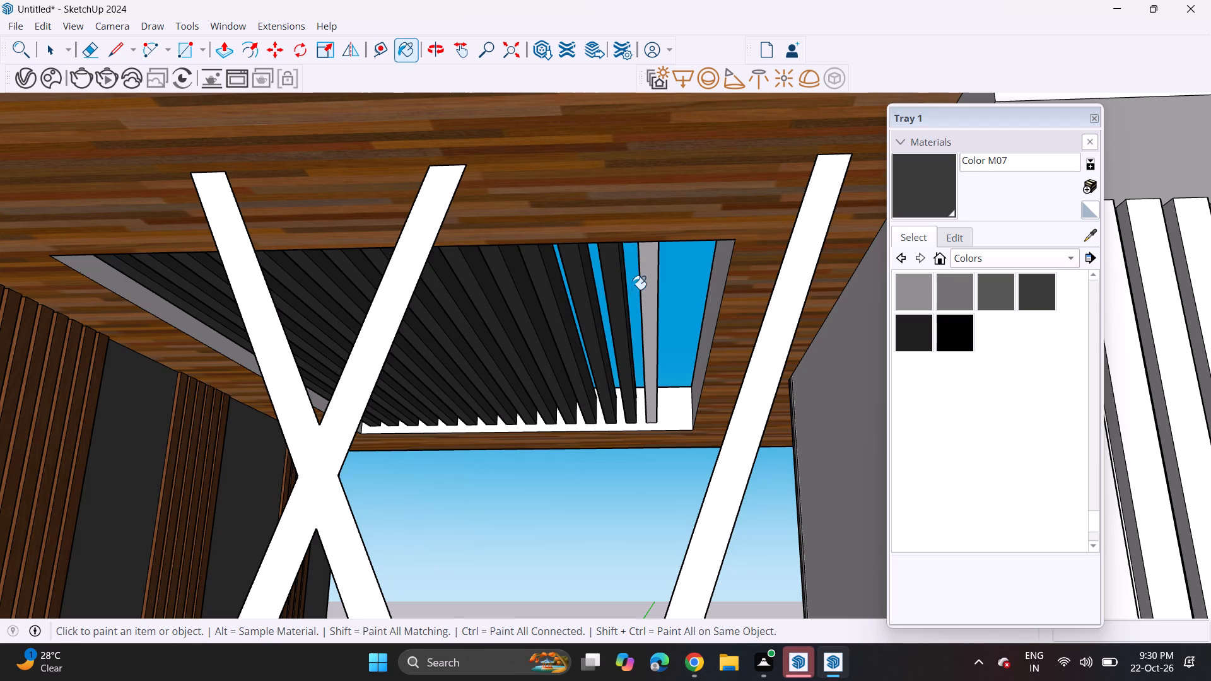
pyautogui.click(648, 290)
pyautogui.moveTo(670, 292); pyautogui.dragTo(615, 298, button='middle')
pyautogui.click(628, 286)
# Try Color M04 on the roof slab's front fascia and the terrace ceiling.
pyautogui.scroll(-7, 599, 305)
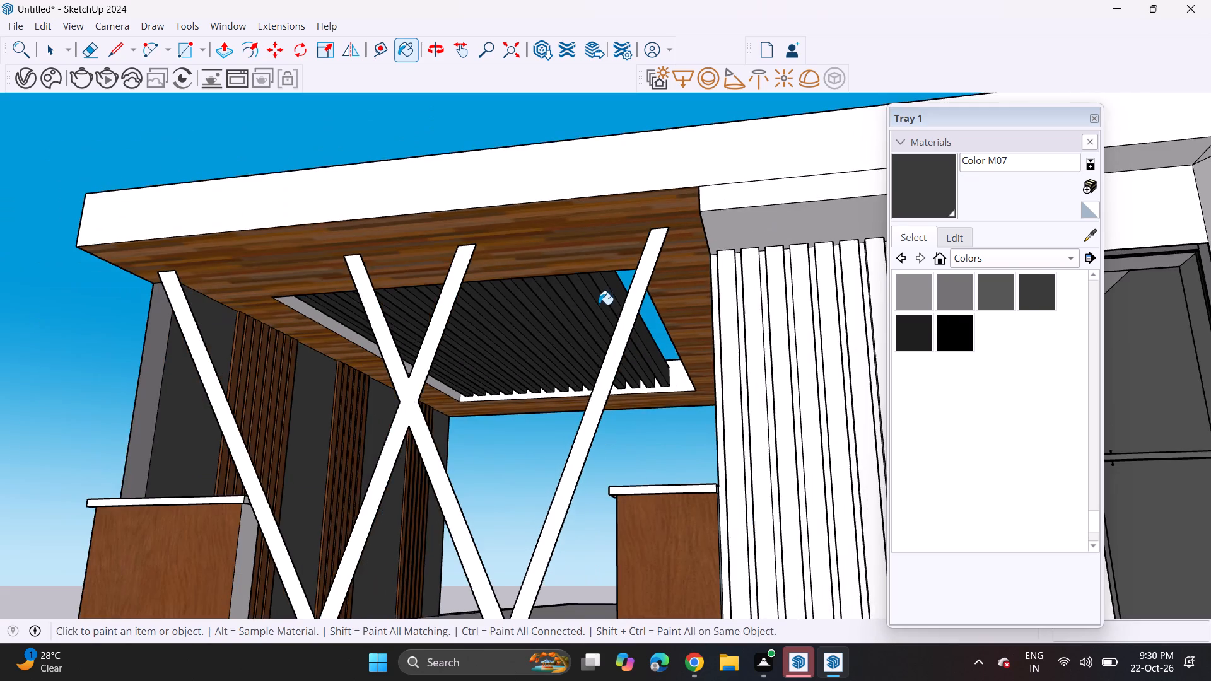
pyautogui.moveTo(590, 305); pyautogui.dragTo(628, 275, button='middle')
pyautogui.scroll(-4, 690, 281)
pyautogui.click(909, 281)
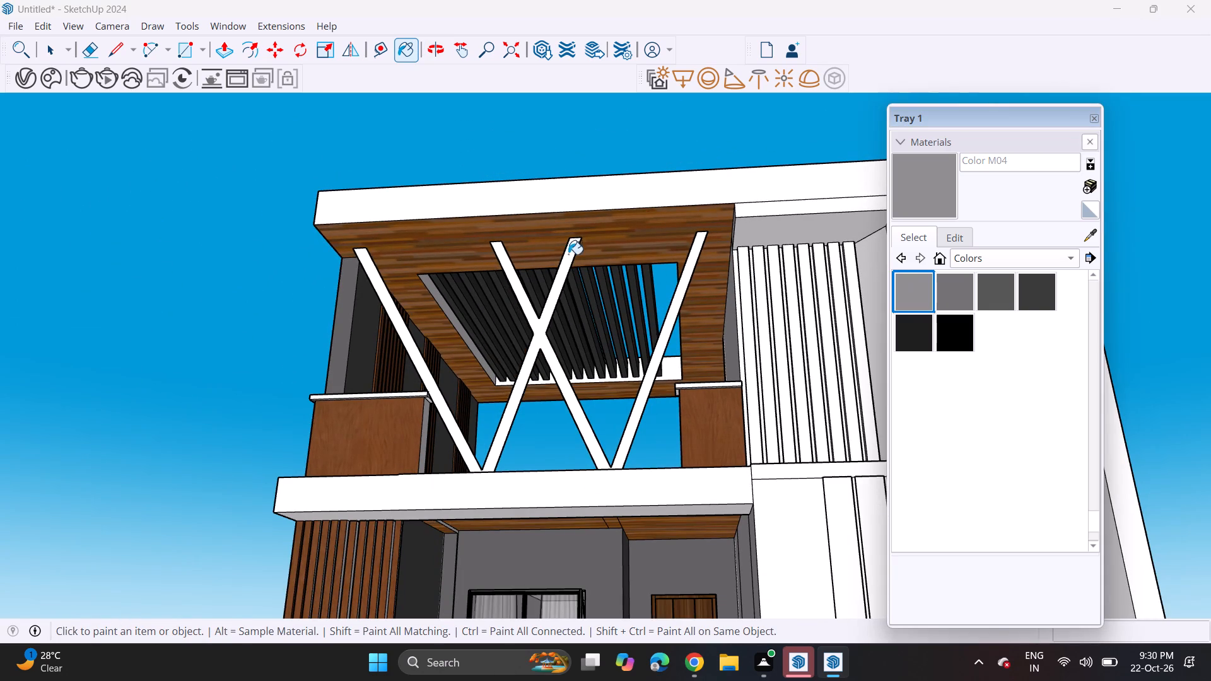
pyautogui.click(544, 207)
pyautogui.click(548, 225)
# Paint the terrace ceiling and the roof slab's front fascia with Color M02.
pyautogui.scroll(-8, 529, 242)
pyautogui.keyDown('shift'); pyautogui.moveTo(556, 264); pyautogui.dragTo(456, 265, button='middle'); pyautogui.keyUp('shift')
pyautogui.scroll(1, 455, 265)
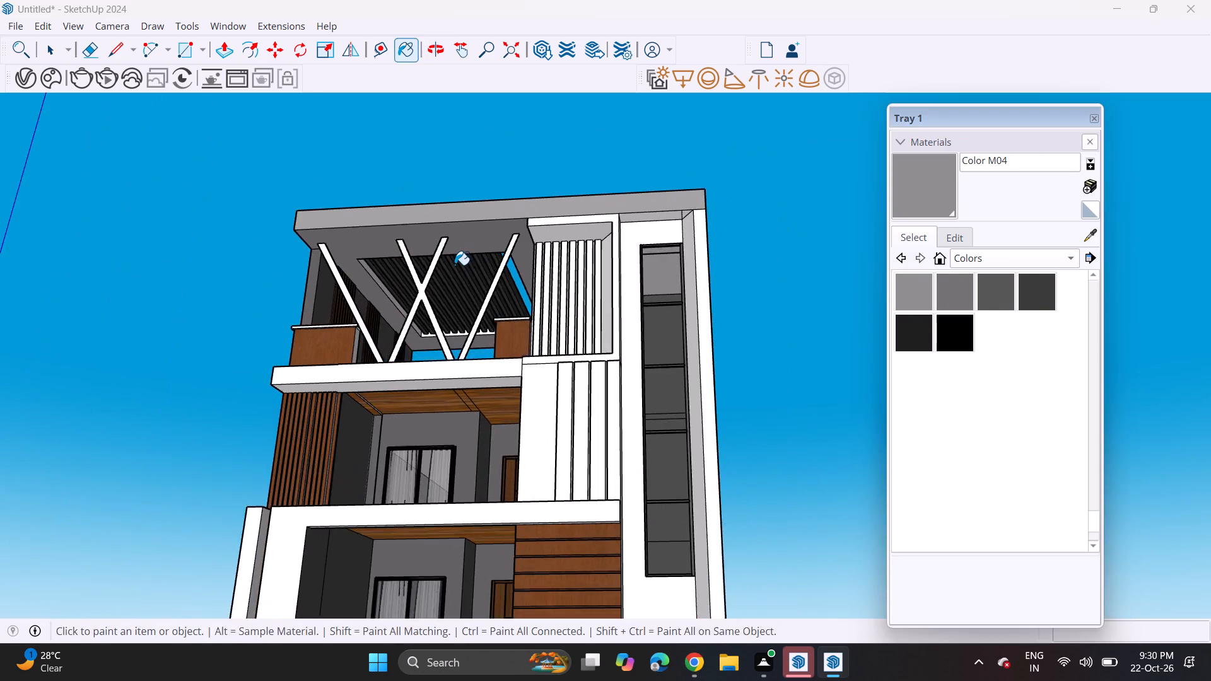
pyautogui.moveTo(463, 271); pyautogui.dragTo(532, 331, button='middle')
pyautogui.scroll(5, 523, 328)
pyautogui.scroll(2, 961, 312)
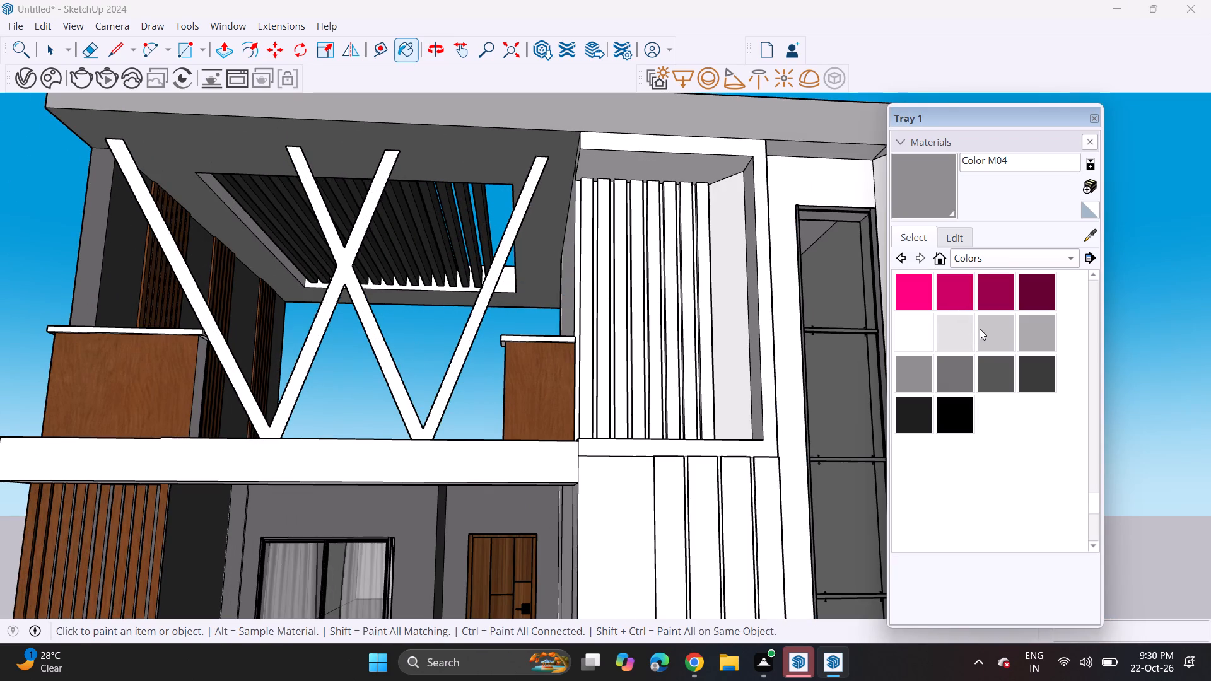
pyautogui.click(981, 329)
pyautogui.click(490, 132)
pyautogui.click(487, 119)
# Paint the front and upper inner face of the frame around the terrace-level vertical slats with Color M02.
pyautogui.scroll(-7, 453, 157)
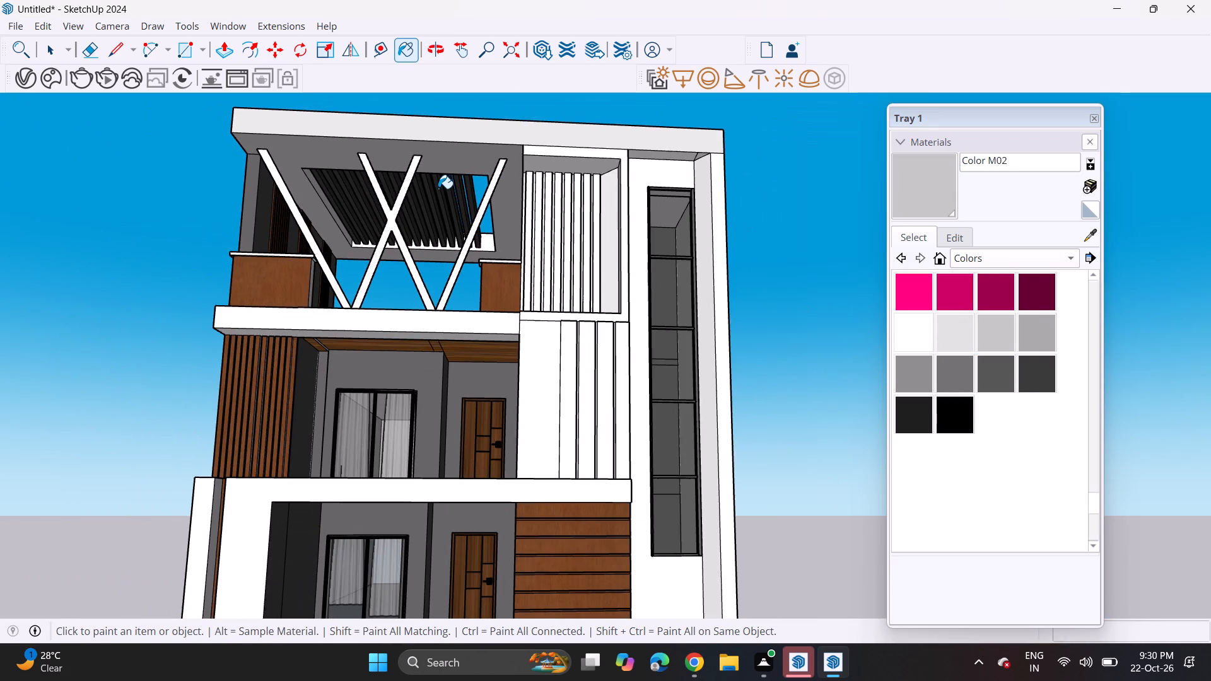
pyautogui.scroll(4, 750, 286)
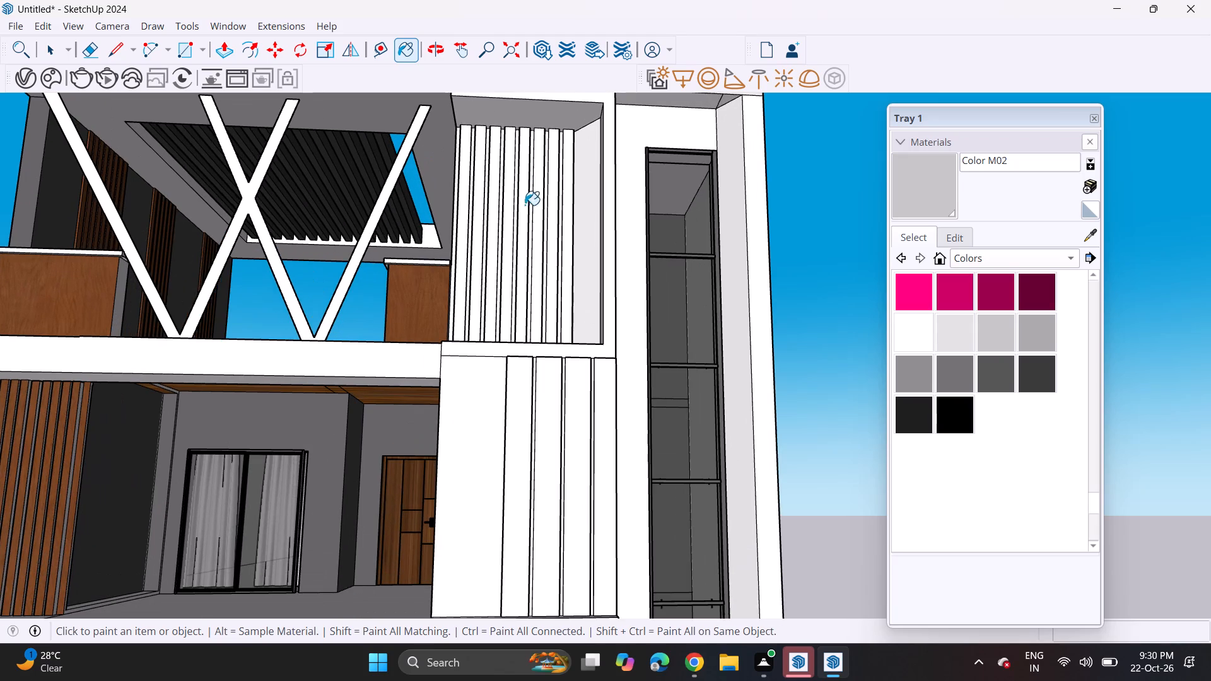
pyautogui.click(580, 96)
pyautogui.click(576, 119)
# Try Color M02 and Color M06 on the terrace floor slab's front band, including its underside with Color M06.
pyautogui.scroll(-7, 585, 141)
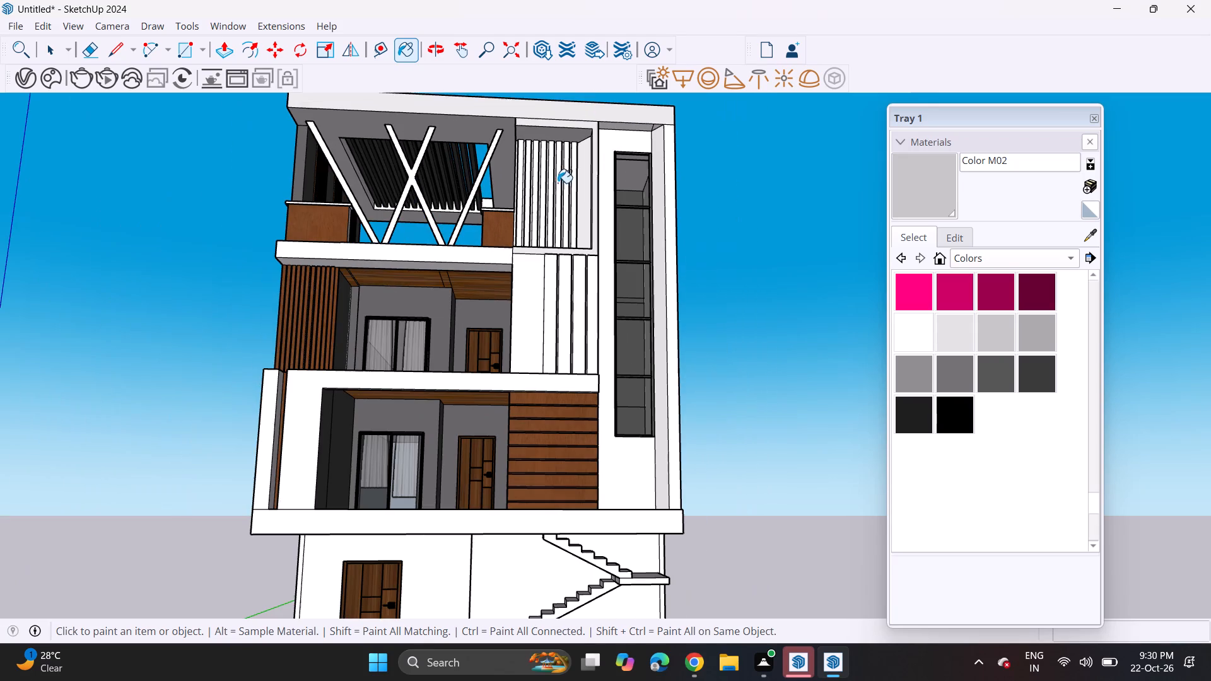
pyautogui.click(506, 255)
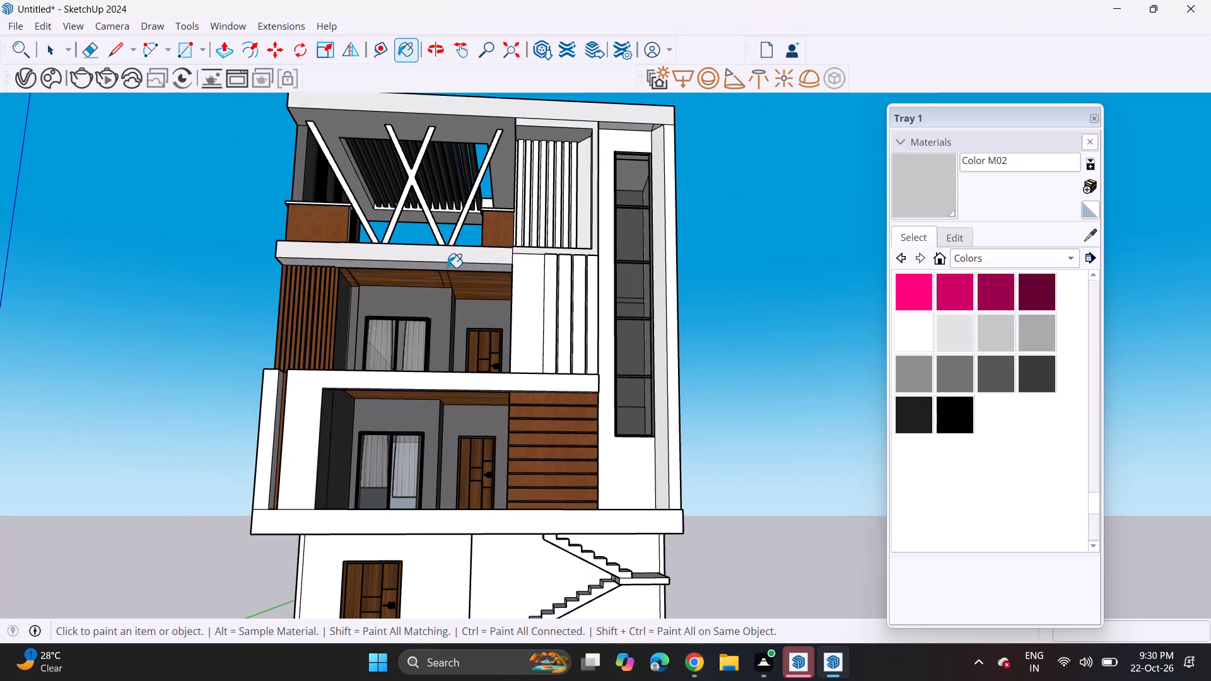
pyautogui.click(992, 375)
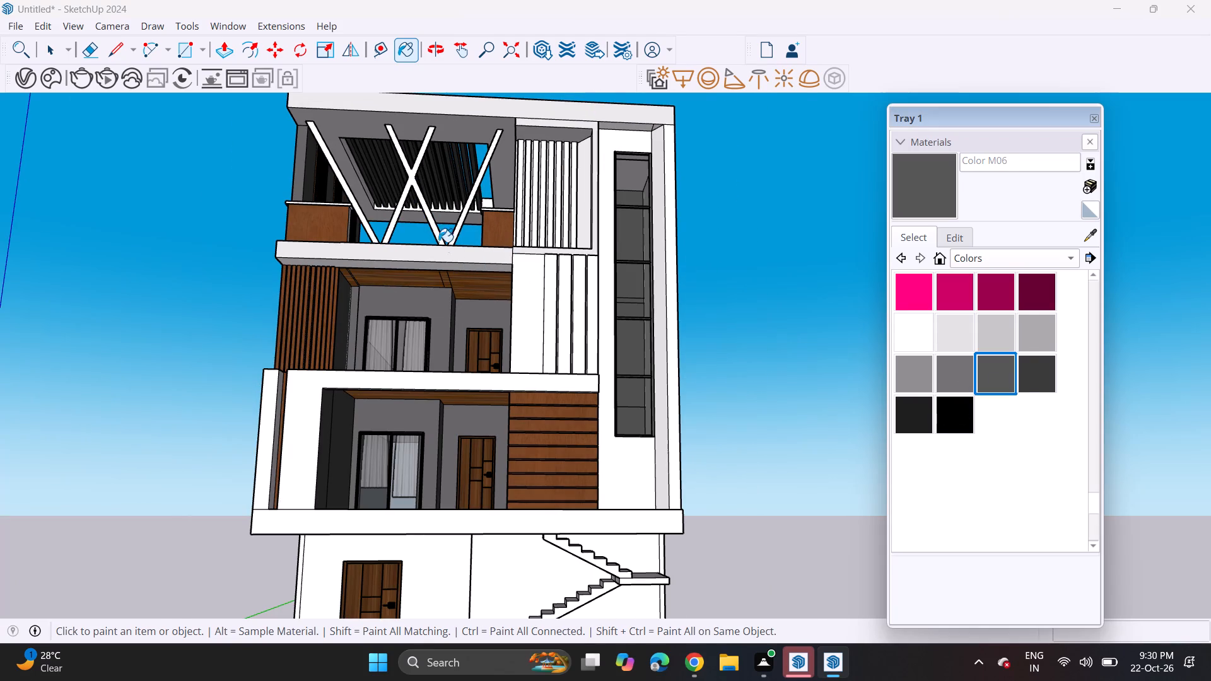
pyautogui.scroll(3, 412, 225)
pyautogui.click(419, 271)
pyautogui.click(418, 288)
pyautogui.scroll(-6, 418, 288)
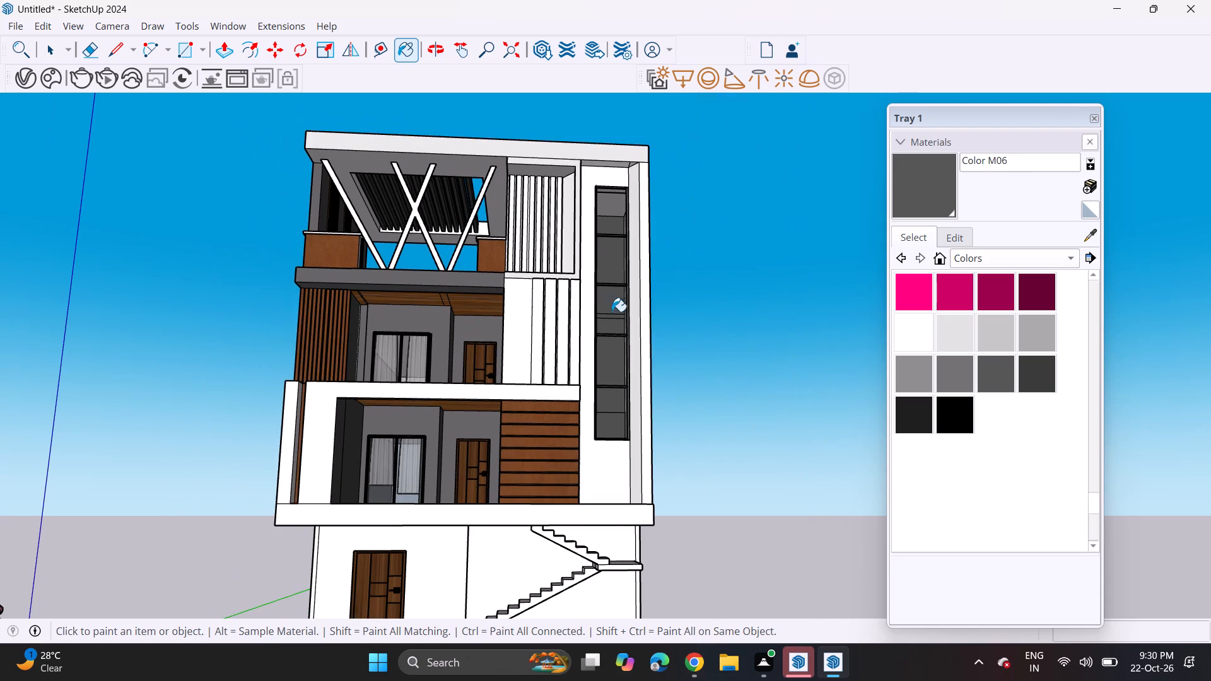
# Paint the terrace floor slab's front band and its underside with Color M07.
pyautogui.click(1020, 376)
pyautogui.click(1055, 366)
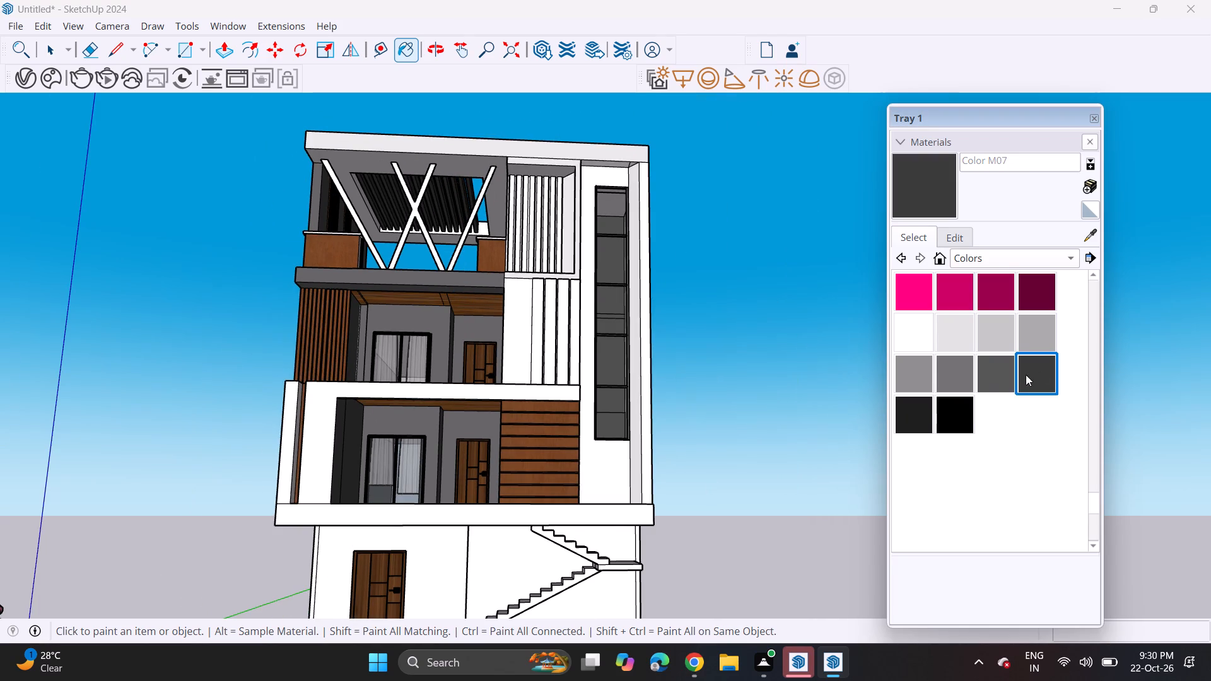
pyautogui.scroll(4, 423, 259)
pyautogui.click(418, 285)
pyautogui.click(423, 309)
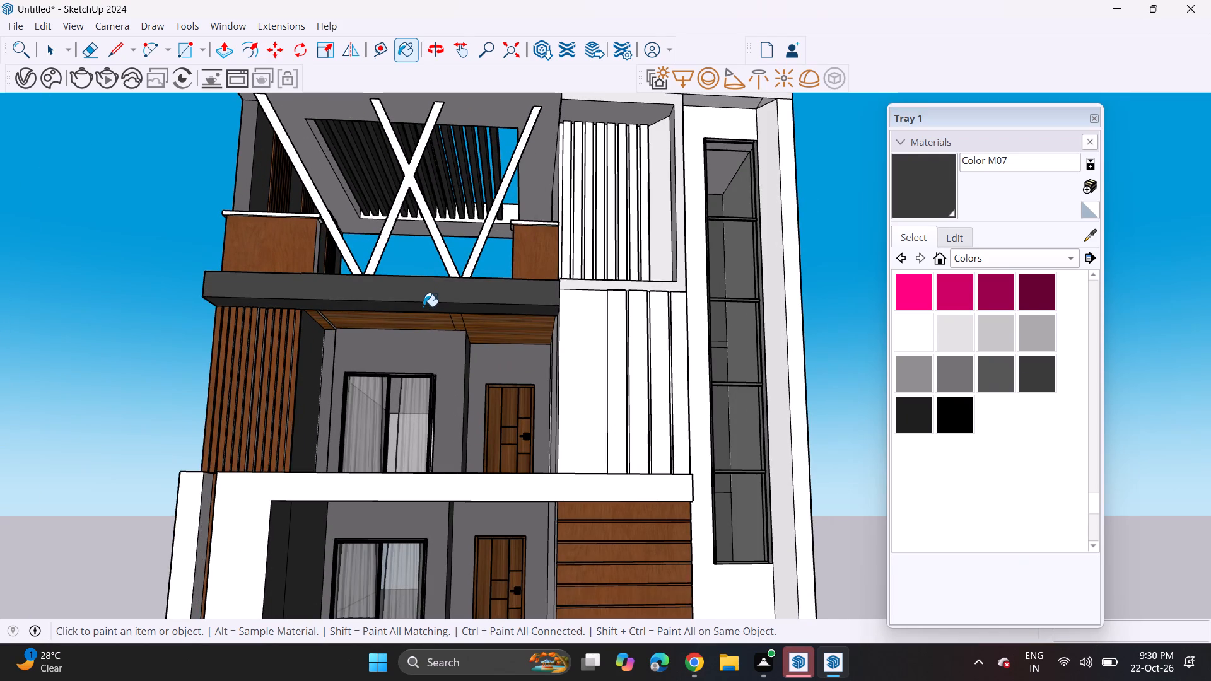
# Paint the wall around the tall window and the flat strips of the adjacent grooved wall with Color M07.
pyautogui.scroll(-8, 423, 306)
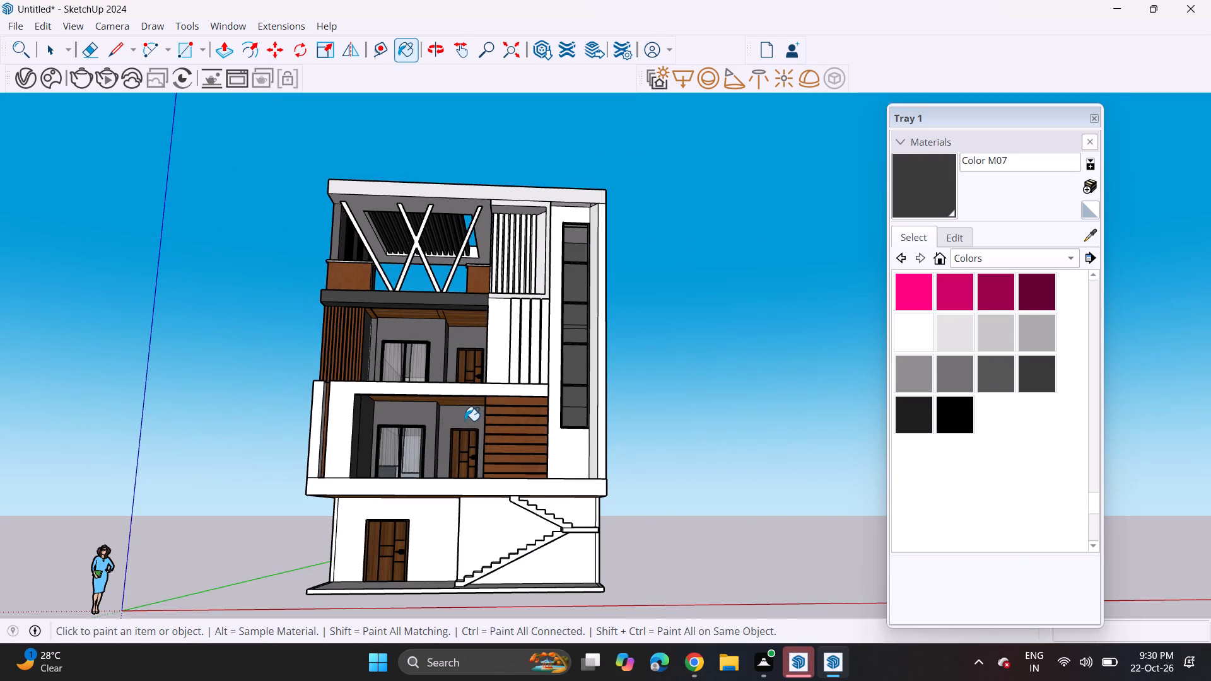
pyautogui.scroll(4, 568, 418)
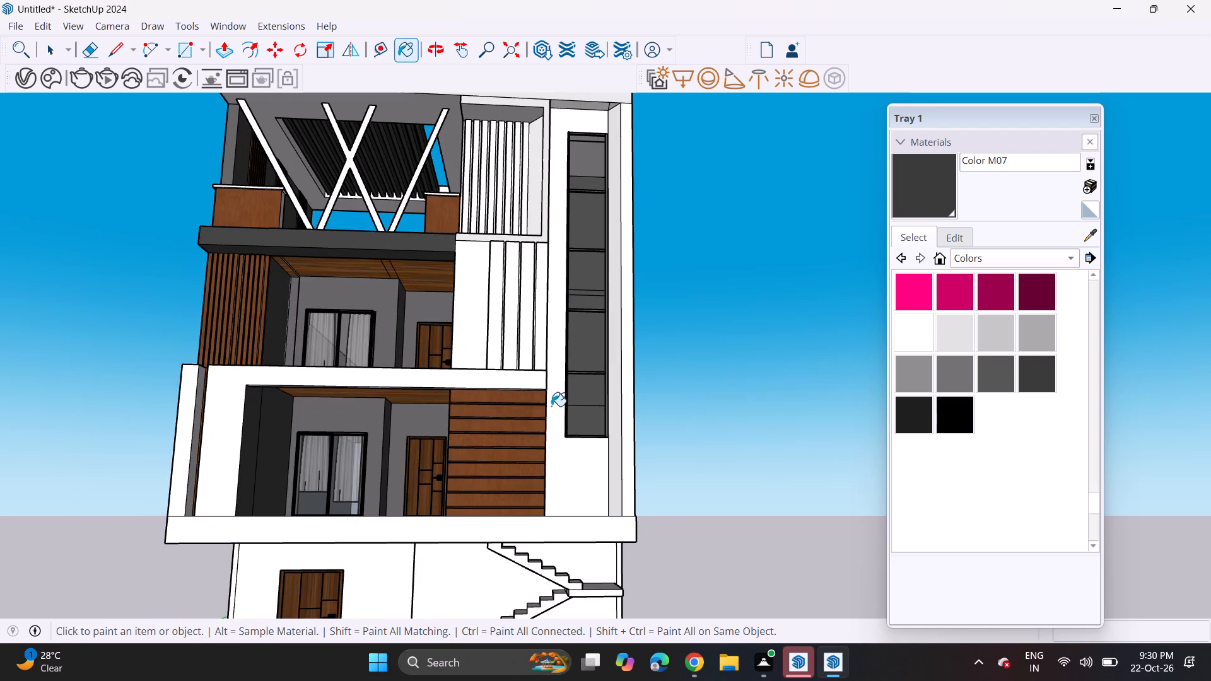
pyautogui.click(560, 416)
pyautogui.scroll(6, 523, 358)
pyautogui.click(519, 347)
pyautogui.click(551, 353)
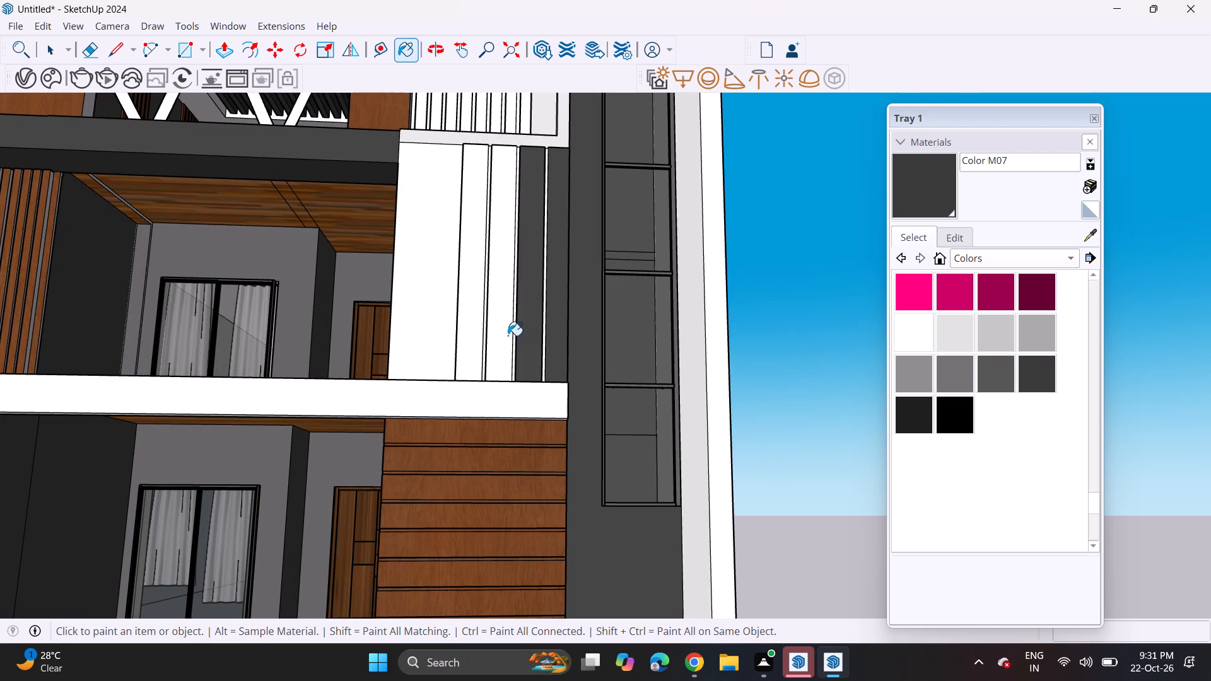
pyautogui.click(508, 335)
pyautogui.click(476, 328)
pyautogui.click(438, 313)
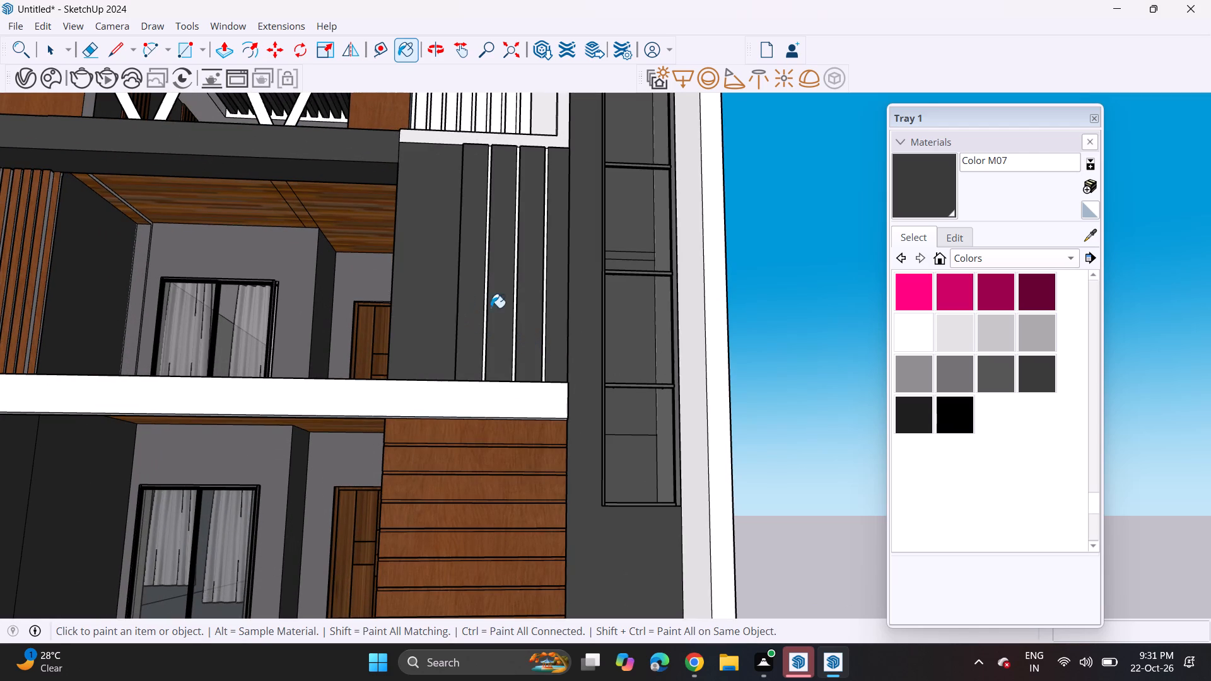
# Paint the narrow faces between the grooved wall's vertical strips with Color M07.
pyautogui.scroll(6, 491, 308)
pyautogui.click(477, 325)
pyautogui.click(483, 334)
pyautogui.click(482, 333)
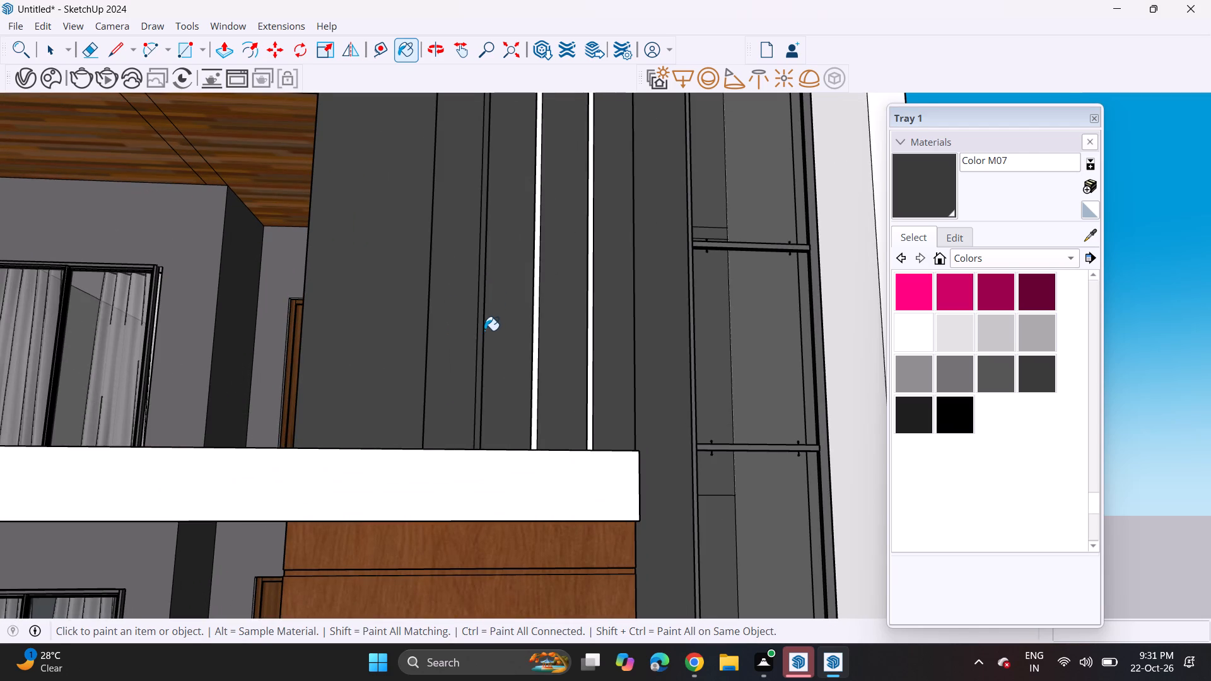
pyautogui.click(534, 339)
pyautogui.click(587, 360)
pyautogui.click(594, 366)
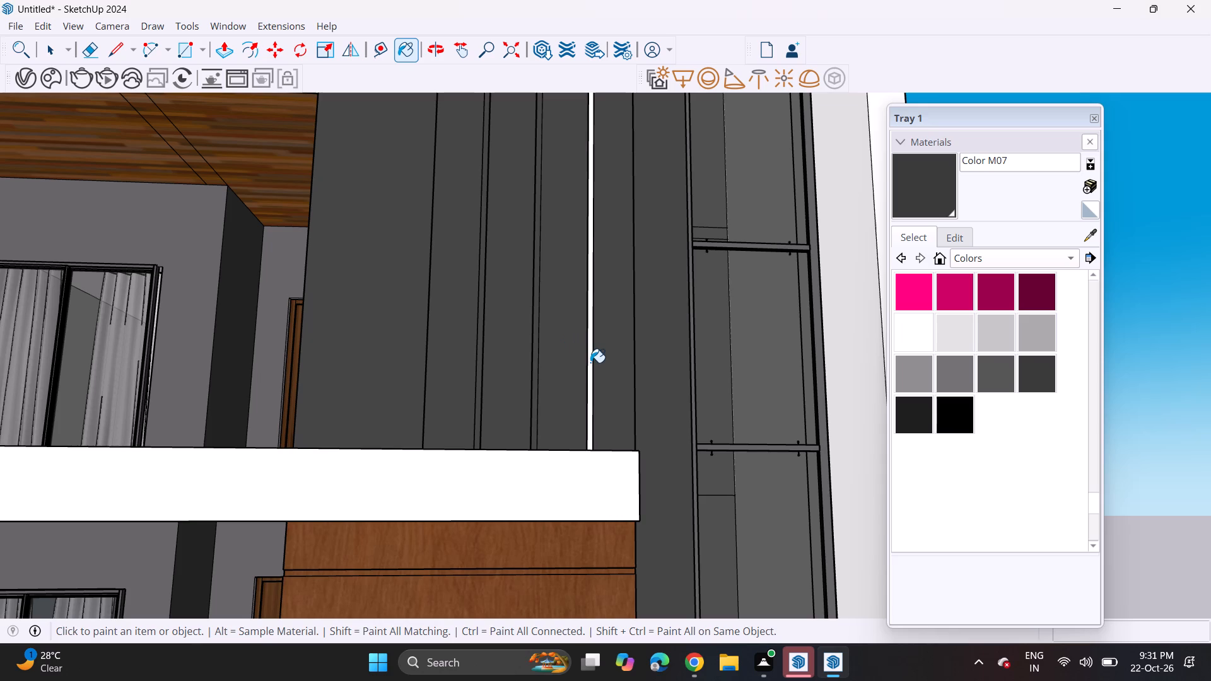
pyautogui.click(590, 363)
# Paint the first three slats of the framed terrace-level screen, starting beside the open terrace, and their edges with Color M07.
pyautogui.scroll(-8, 585, 363)
pyautogui.scroll(-5, 528, 296)
pyautogui.keyDown('shift'); pyautogui.moveTo(522, 269); pyautogui.dragTo(521, 518, button='middle'); pyautogui.keyUp('shift')
pyautogui.keyDown('shift'); pyautogui.scroll(3, 522, 516); pyautogui.keyUp('shift')
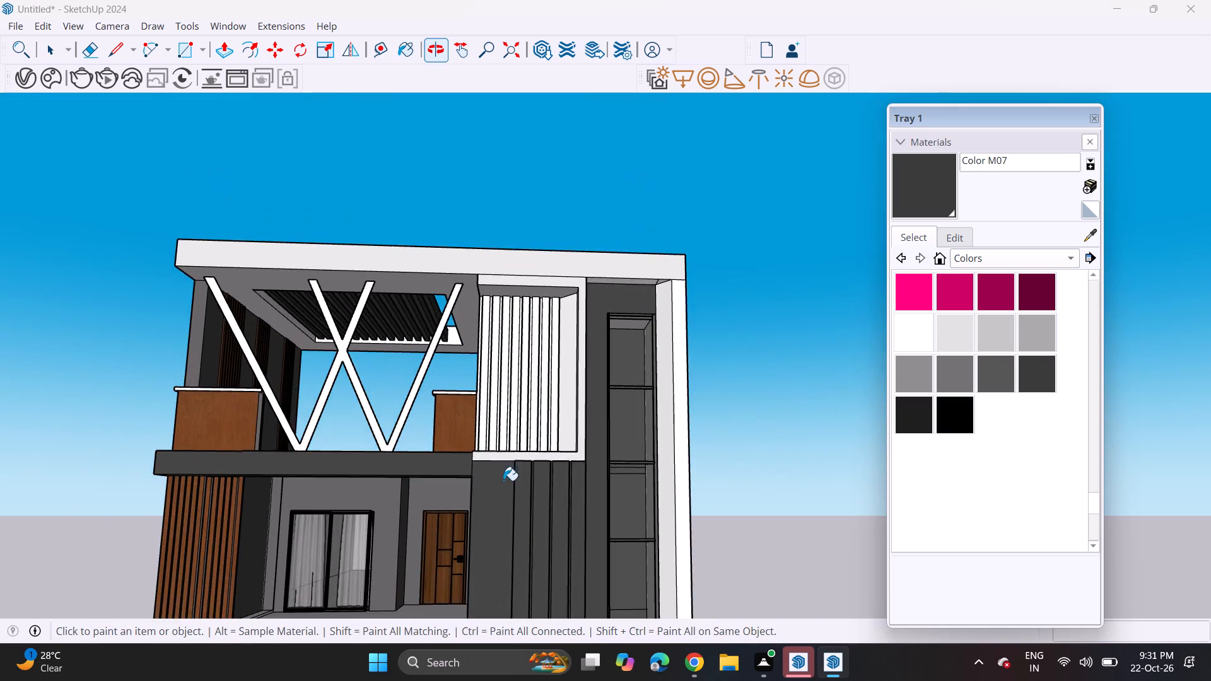
pyautogui.keyDown('shift'); pyautogui.scroll(4, 503, 480); pyautogui.keyUp('shift')
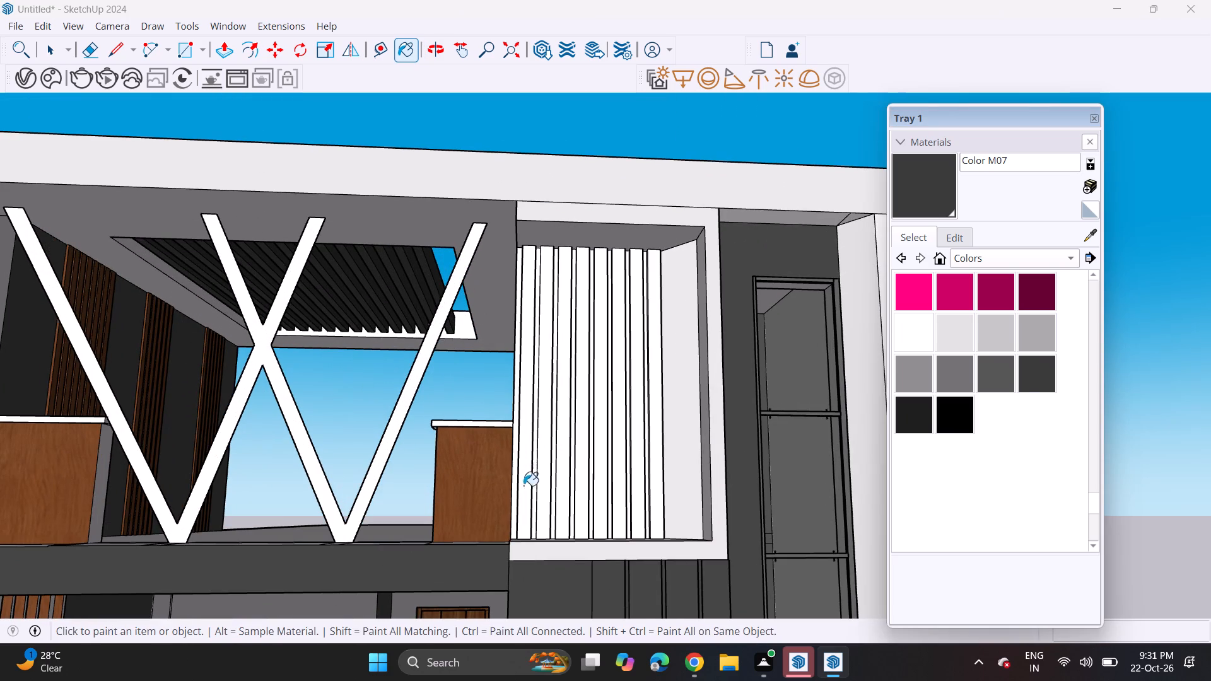
pyautogui.click(517, 479)
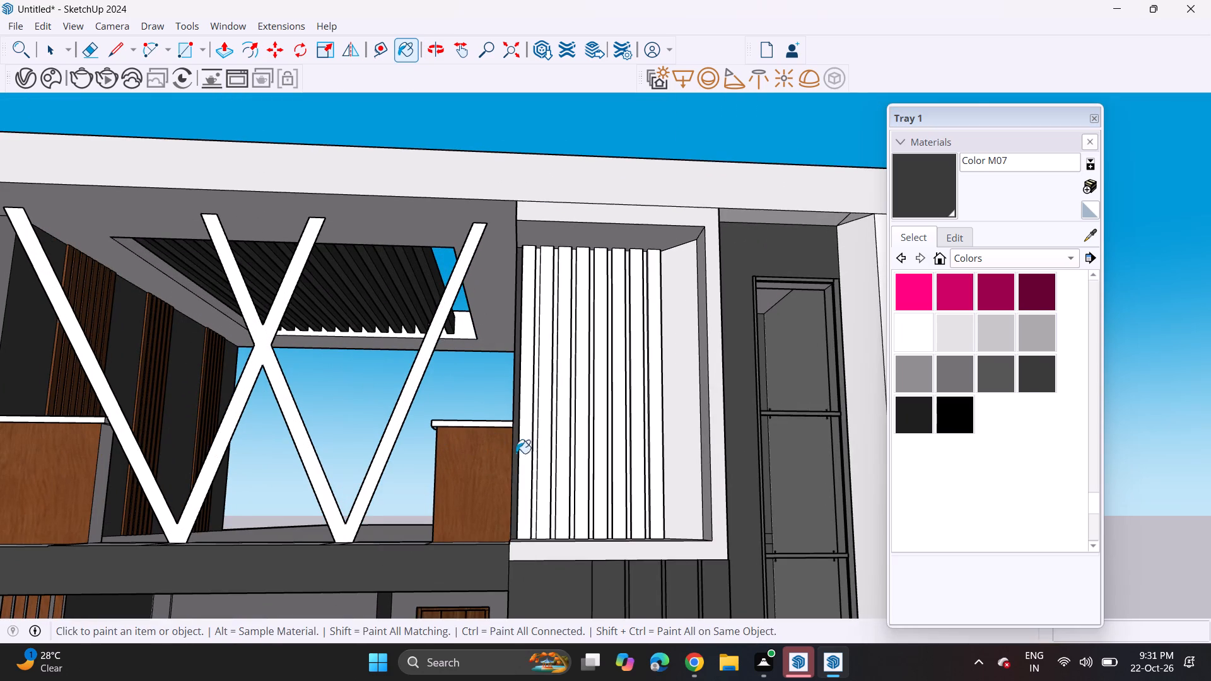
pyautogui.scroll(6, 541, 458)
pyautogui.click(504, 461)
pyautogui.click(515, 470)
pyautogui.click(537, 474)
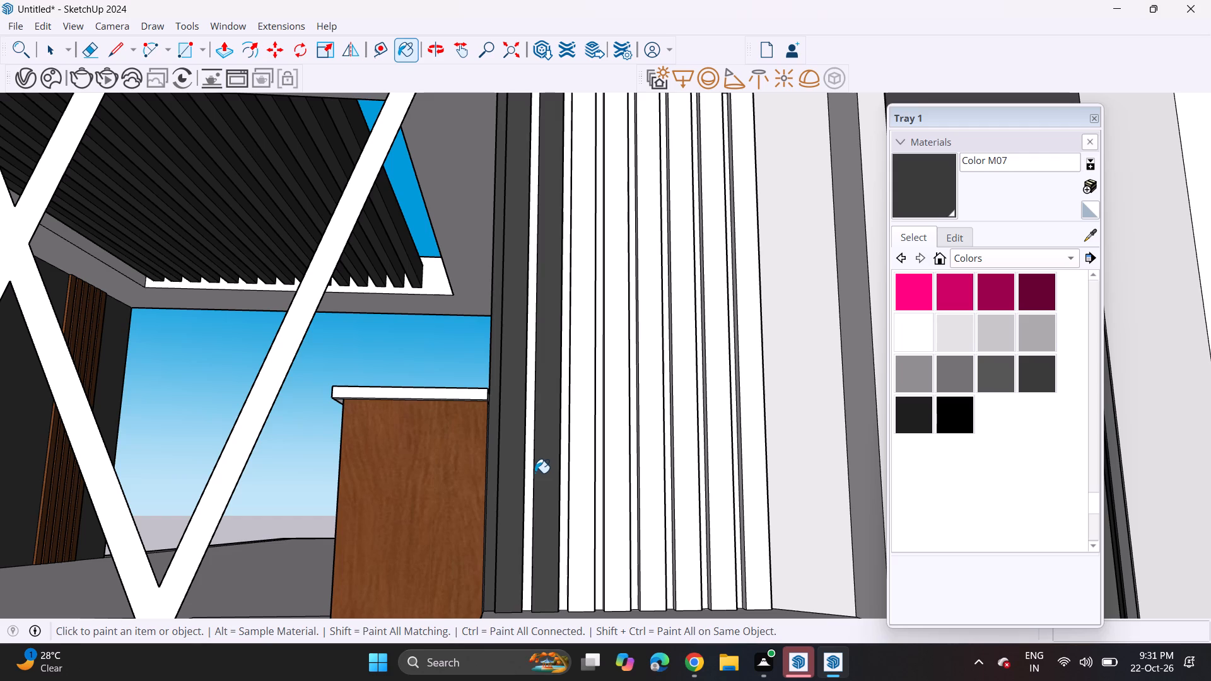
pyautogui.click(530, 469)
pyautogui.doubleClick(563, 478)
pyautogui.click(580, 472)
pyautogui.click(587, 473)
pyautogui.click(594, 475)
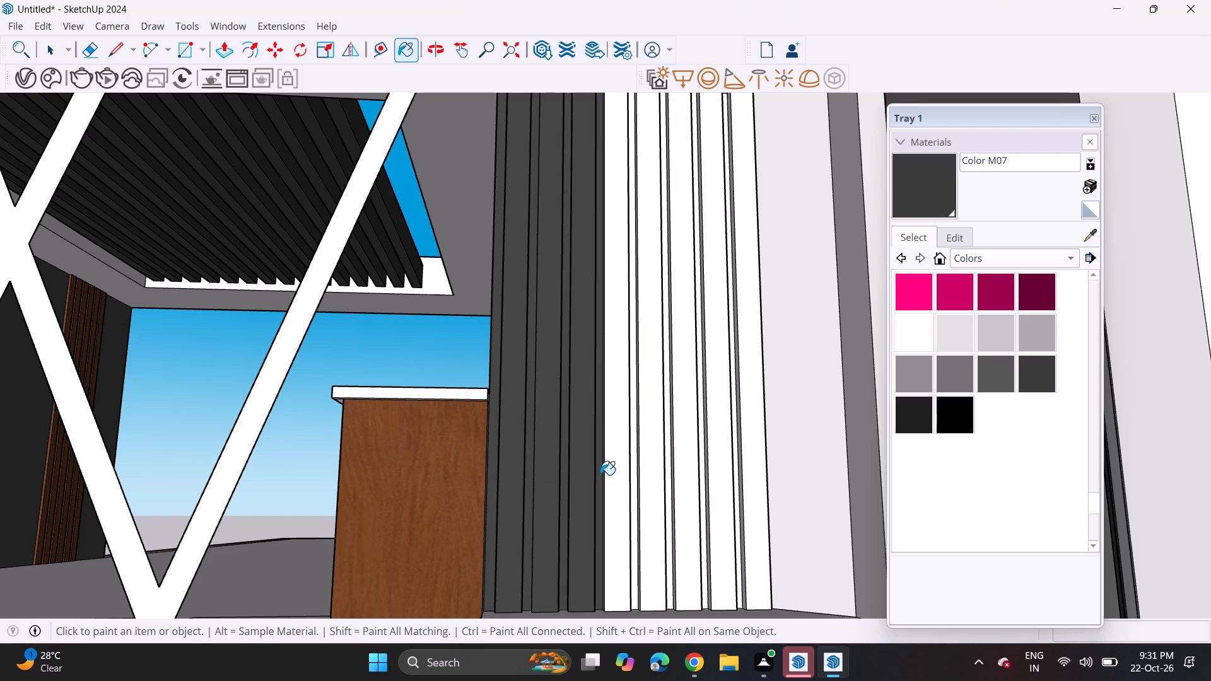
# Paint the fourth and fifth slats of the framed terrace-level screen and their edges with Color M07.
pyautogui.click(600, 475)
pyautogui.click(615, 474)
pyautogui.click(619, 475)
pyautogui.doubleClick(632, 475)
pyautogui.click(643, 478)
pyautogui.moveTo(648, 477); pyautogui.dragTo(655, 477)
pyautogui.doubleClick(663, 479)
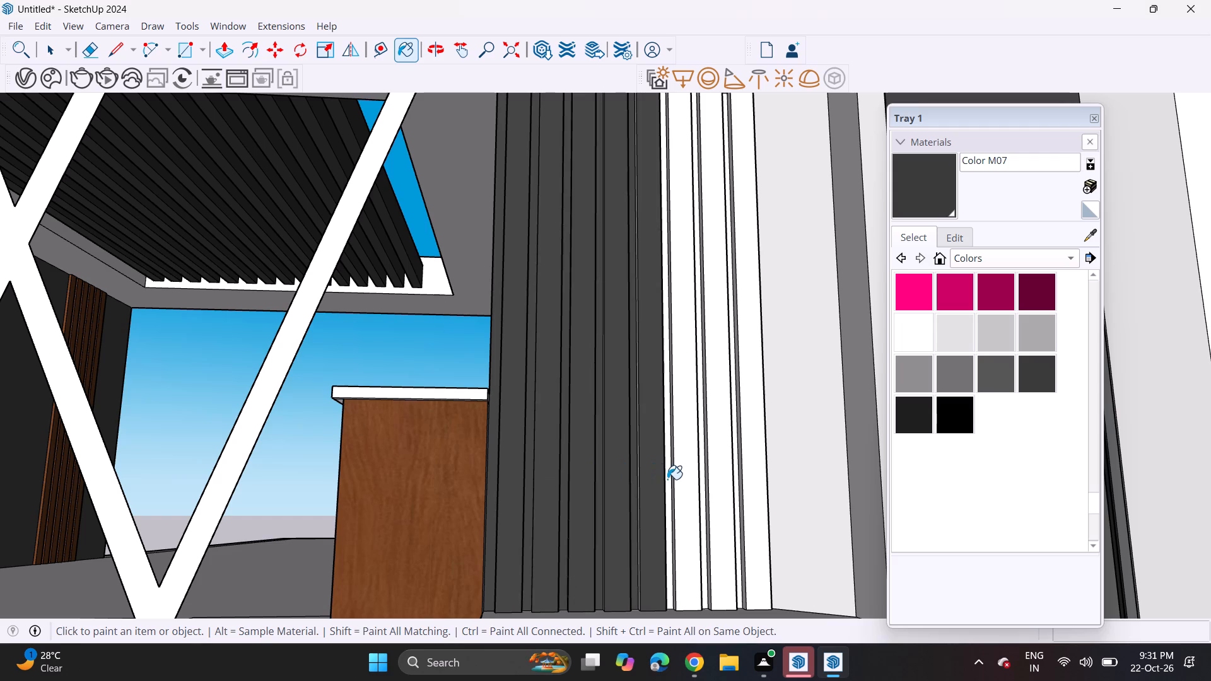
# Paint the last three slats of the framed terrace-level screen and their narrow edges with Color M07.
pyautogui.click(667, 479)
pyautogui.click(677, 473)
pyautogui.click(681, 471)
pyautogui.click(684, 470)
pyautogui.click(694, 470)
pyautogui.doubleClick(700, 469)
pyautogui.doubleClick(713, 465)
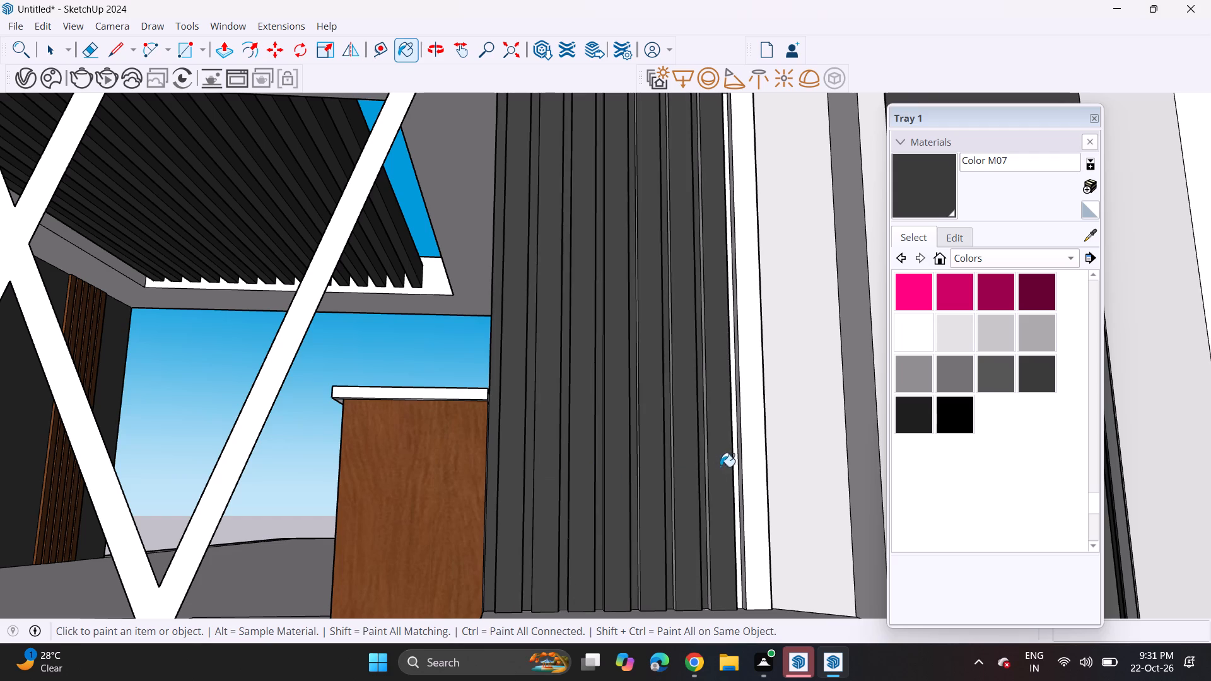
pyautogui.click(732, 468)
pyautogui.click(735, 468)
pyautogui.click(740, 469)
pyautogui.click(749, 467)
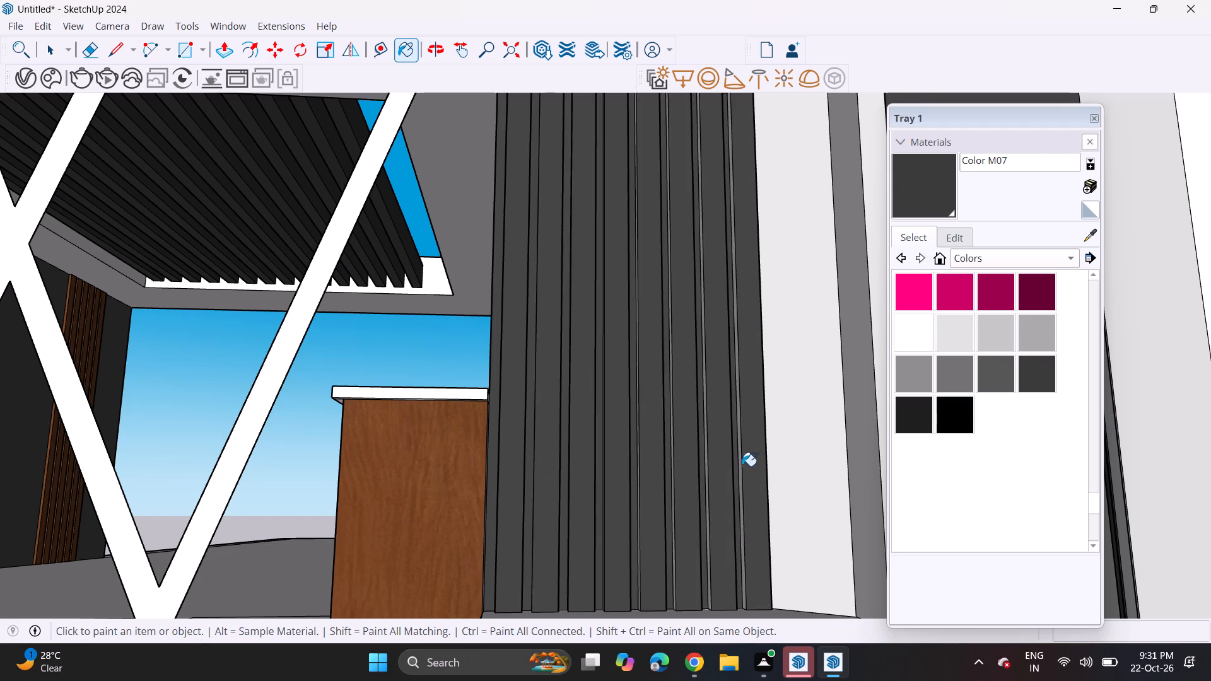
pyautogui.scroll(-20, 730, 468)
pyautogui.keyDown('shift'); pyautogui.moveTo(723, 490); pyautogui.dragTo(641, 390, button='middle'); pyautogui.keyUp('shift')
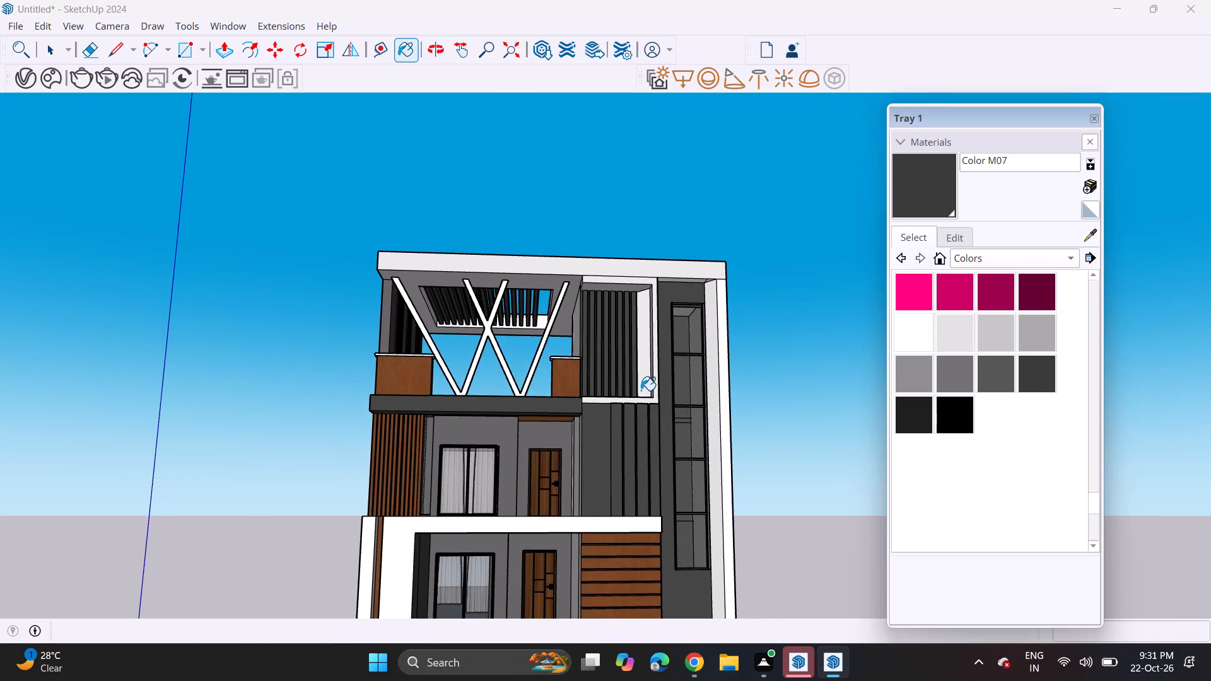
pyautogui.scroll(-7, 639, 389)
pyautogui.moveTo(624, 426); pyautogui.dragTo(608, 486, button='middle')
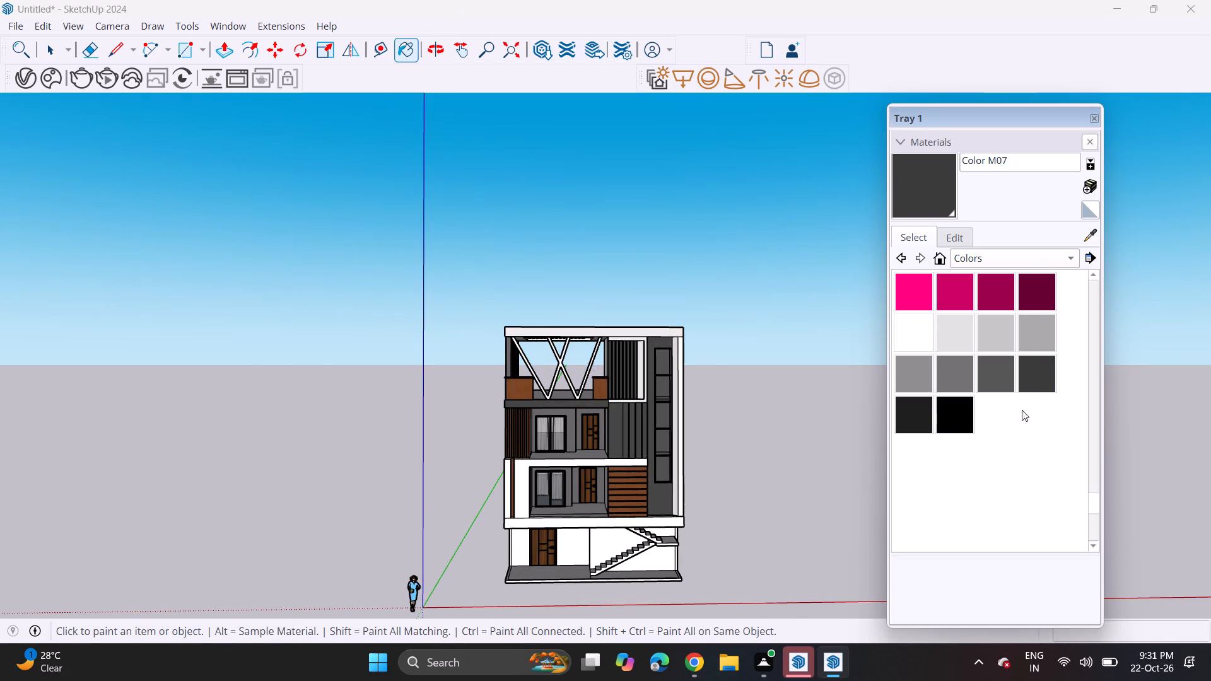
# Sample the roof slab's Default material and paint the stair tower's outer frame and the framed slat screen's side edges with it.
pyautogui.click(1089, 238)
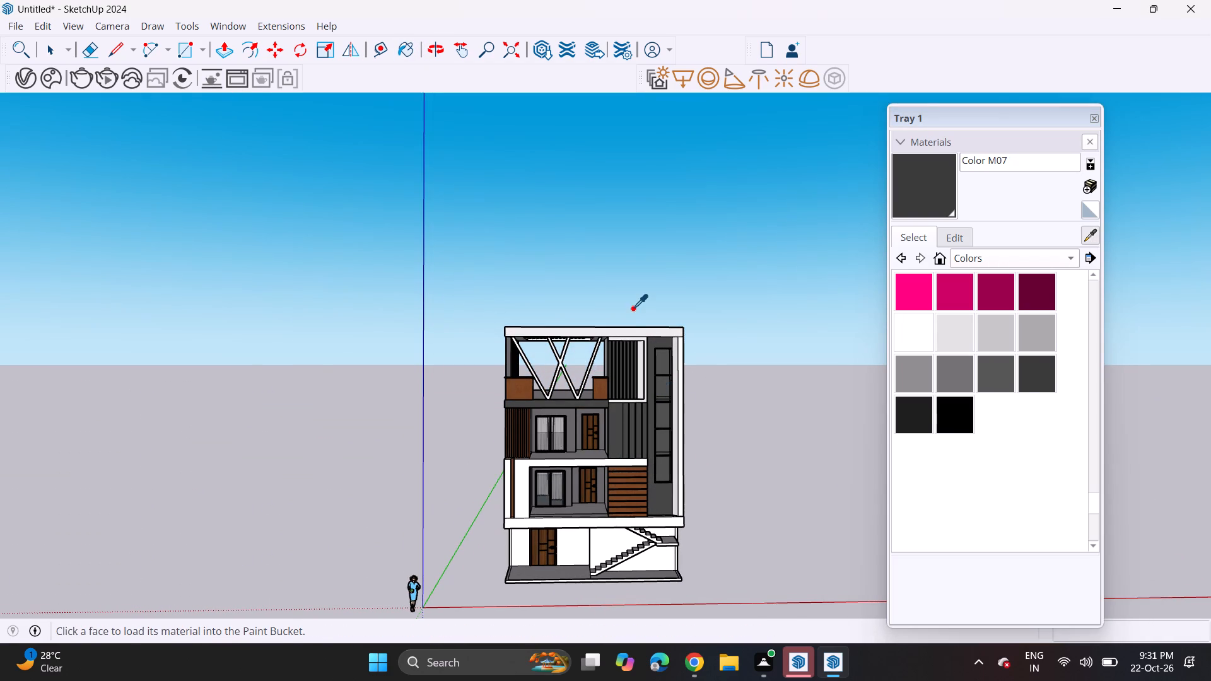
pyautogui.click(635, 329)
pyautogui.scroll(12, 706, 383)
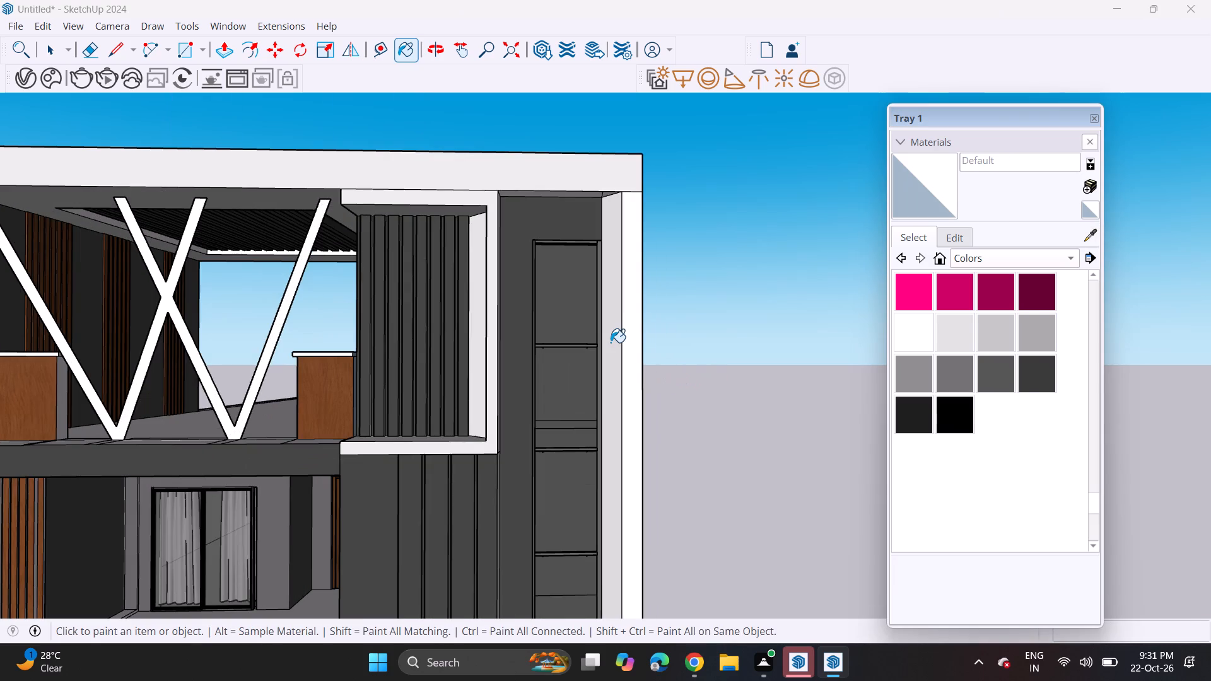
pyautogui.click(611, 342)
pyautogui.click(630, 356)
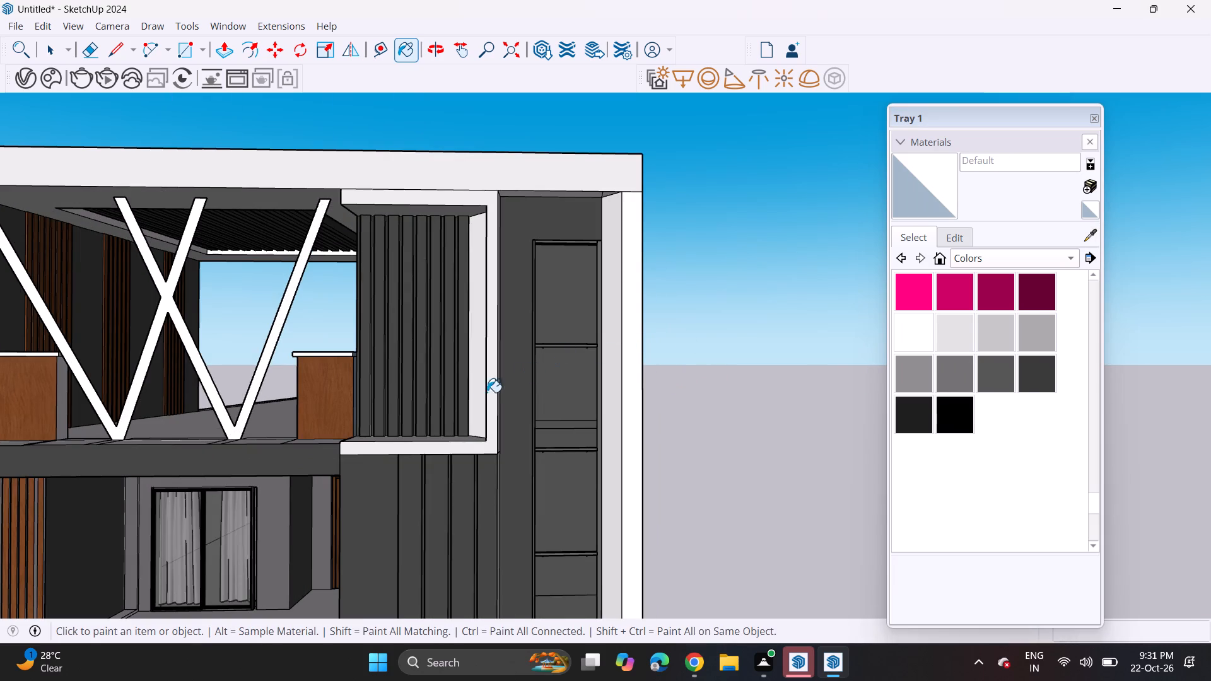
pyautogui.click(483, 393)
pyautogui.click(492, 400)
pyautogui.scroll(-15, 492, 400)
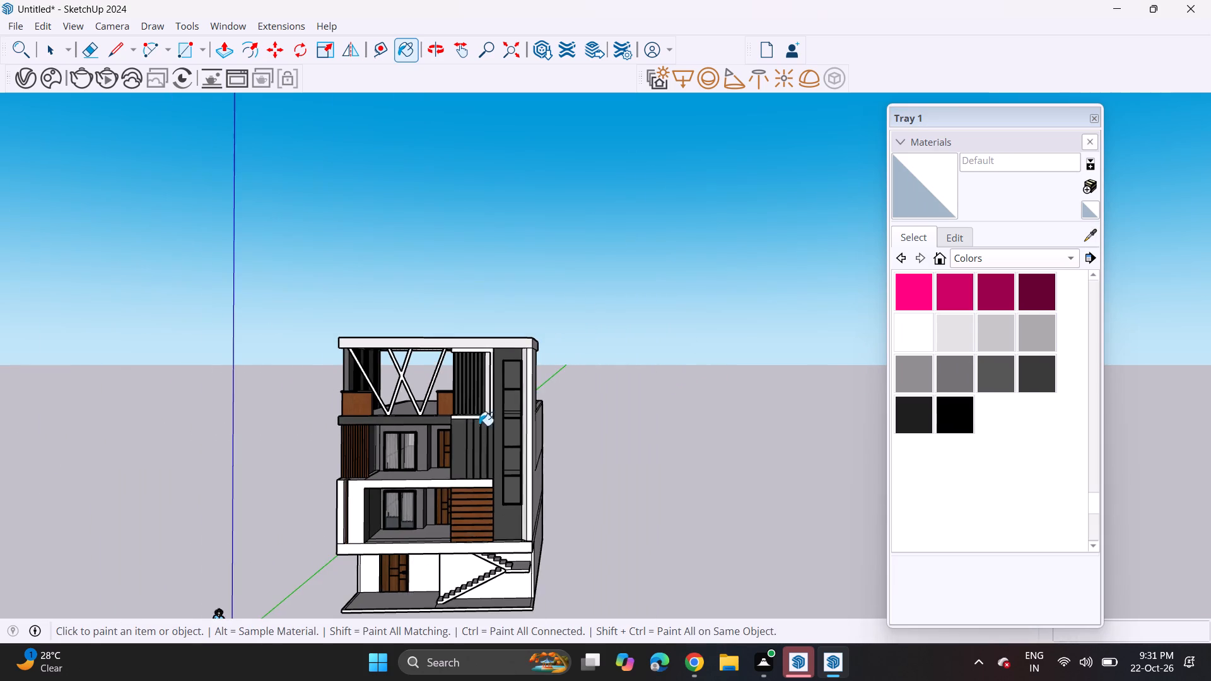
# Sample Color M07 from the upper wall and paint the ground-floor entrance door wall and its narrow outer end with it.
pyautogui.moveTo(473, 428); pyautogui.dragTo(593, 337, button='middle')
pyautogui.scroll(1, 593, 331)
pyautogui.scroll(-5, 590, 325)
pyautogui.keyDown('shift'); pyautogui.scroll(1, 563, 400); pyautogui.keyUp('shift')
pyautogui.keyDown('shift'); pyautogui.moveTo(563, 400); pyautogui.dragTo(559, 341, button='middle'); pyautogui.keyUp('shift')
pyautogui.scroll(3, 534, 383)
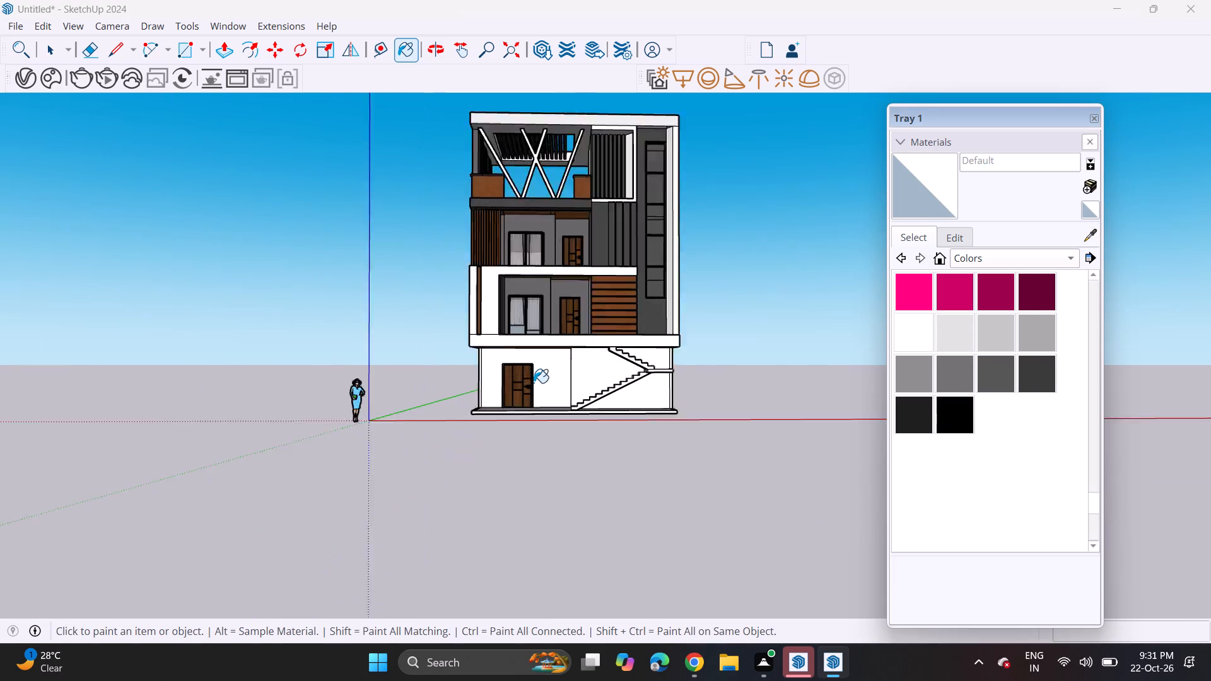
pyautogui.scroll(8, 534, 383)
pyautogui.click(1088, 239)
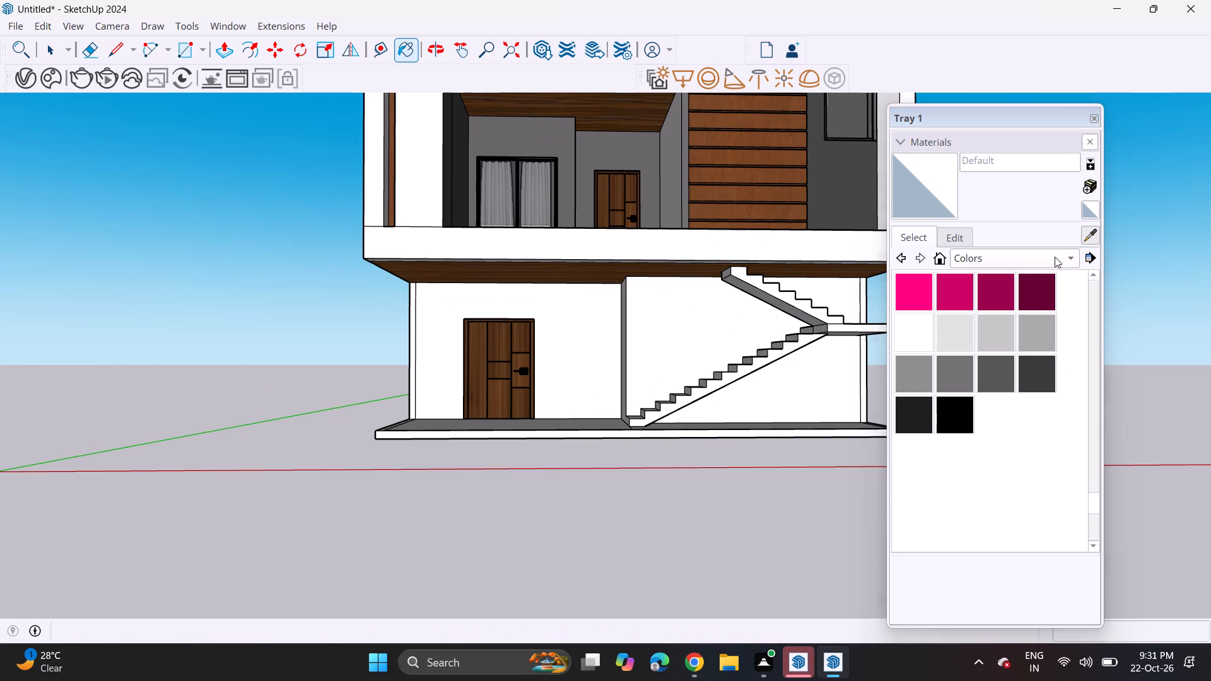
pyautogui.click(841, 211)
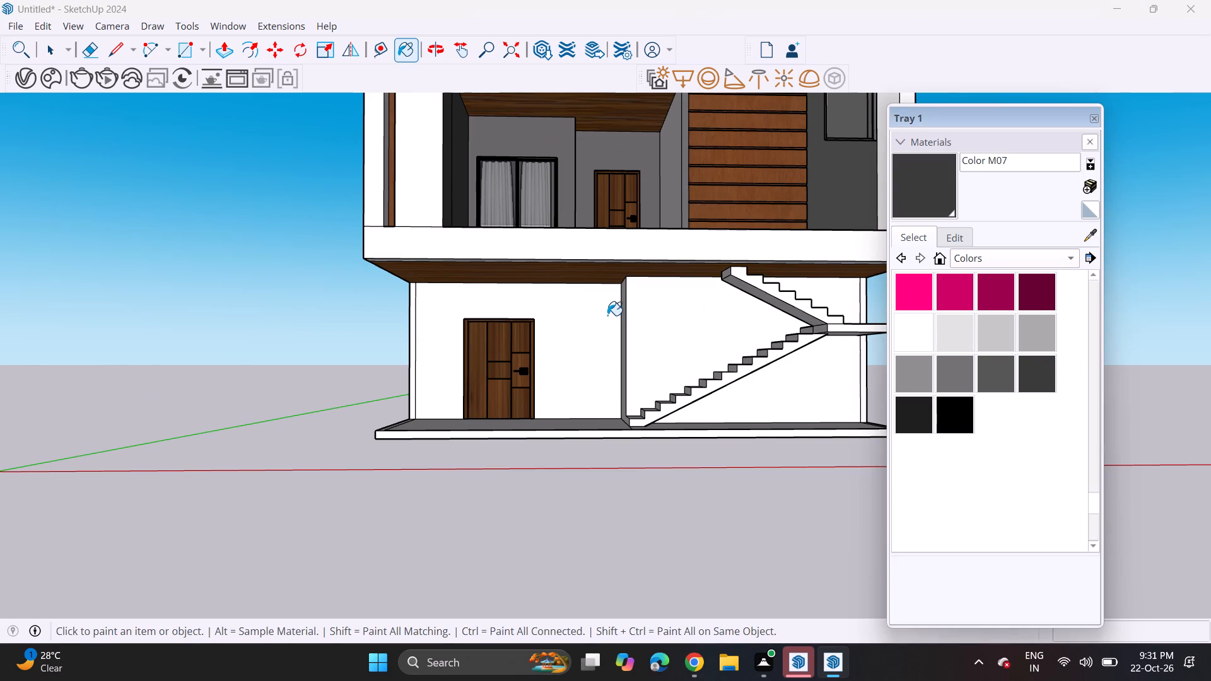
pyautogui.click(607, 315)
pyautogui.scroll(1, 435, 347)
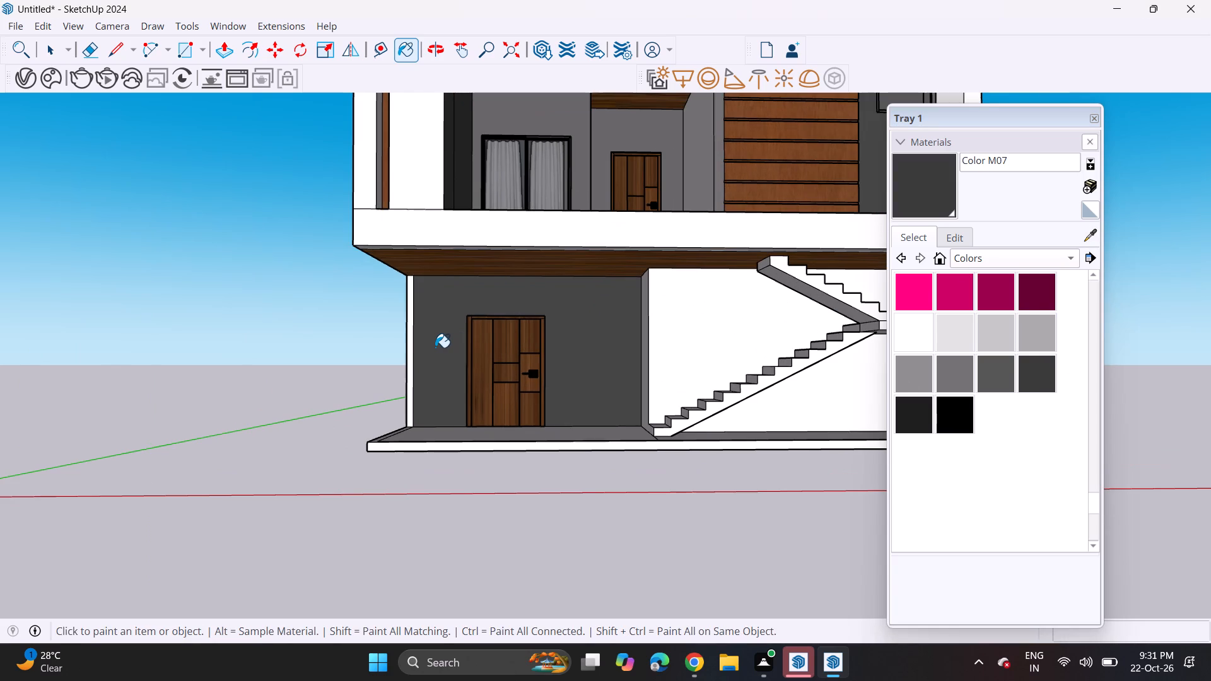
pyautogui.scroll(4, 436, 344)
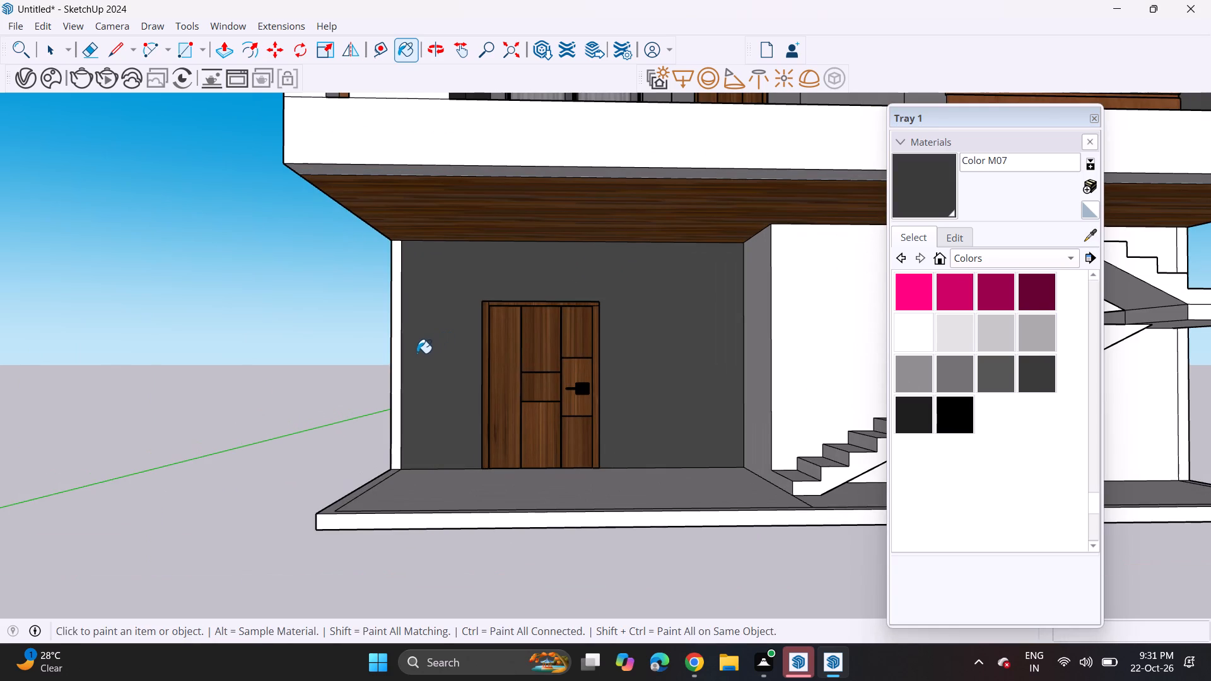
pyautogui.click(402, 378)
pyautogui.click(398, 387)
pyautogui.scroll(-7, 397, 383)
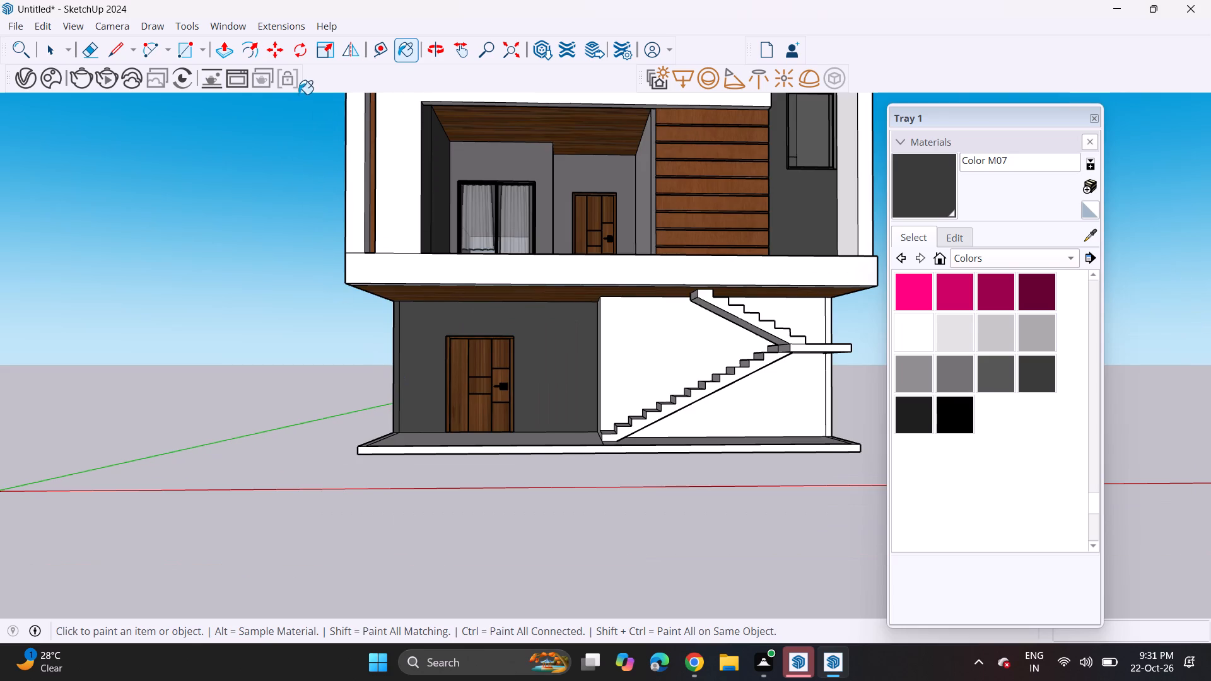
# Build a column about 1' 4" by 7" and 10' high on the entrance porch's open side edge, reaching the slab above.
pyautogui.click(219, 54)
pyautogui.click(182, 52)
pyautogui.moveTo(446, 380); pyautogui.dragTo(421, 519, button='middle')
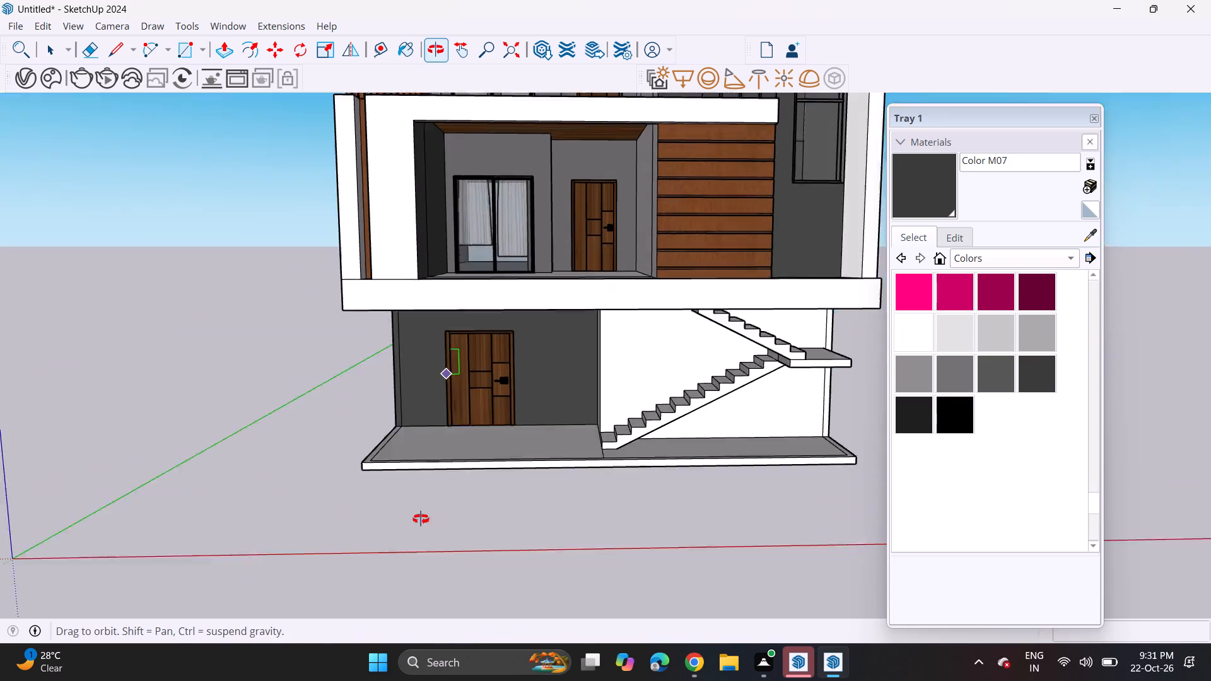
pyautogui.moveTo(421, 519); pyautogui.dragTo(414, 528, button='middle')
pyautogui.scroll(10, 403, 445)
pyautogui.click(377, 463)
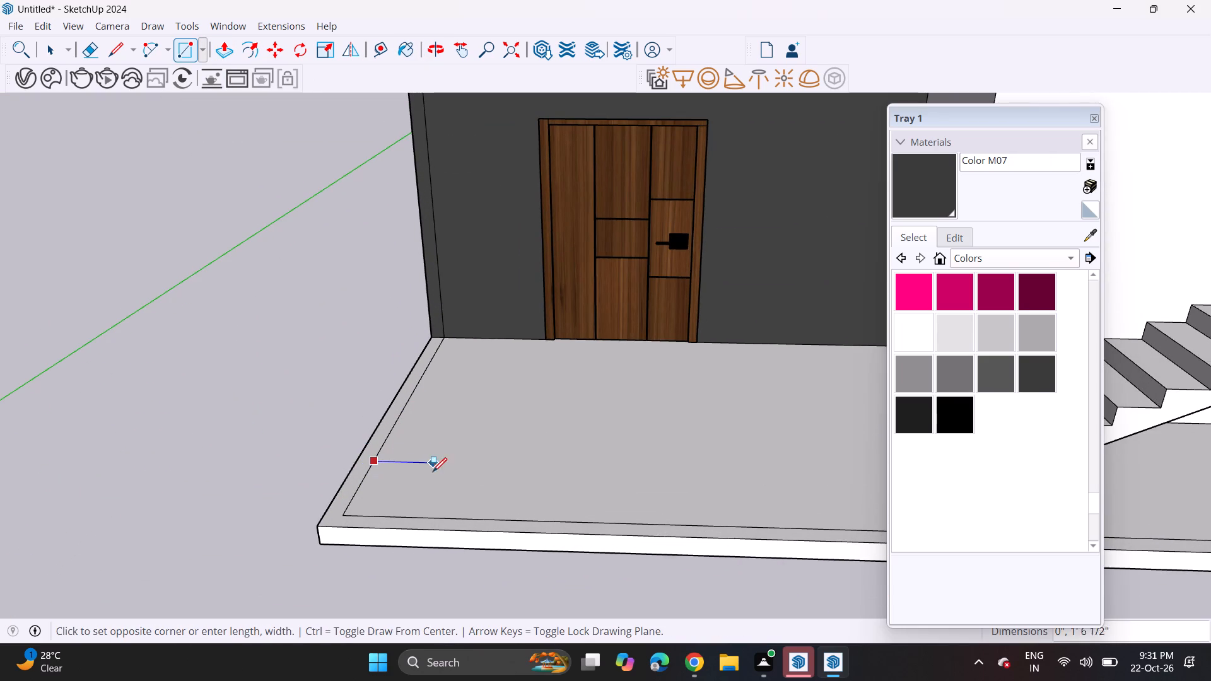
pyautogui.click(411, 436)
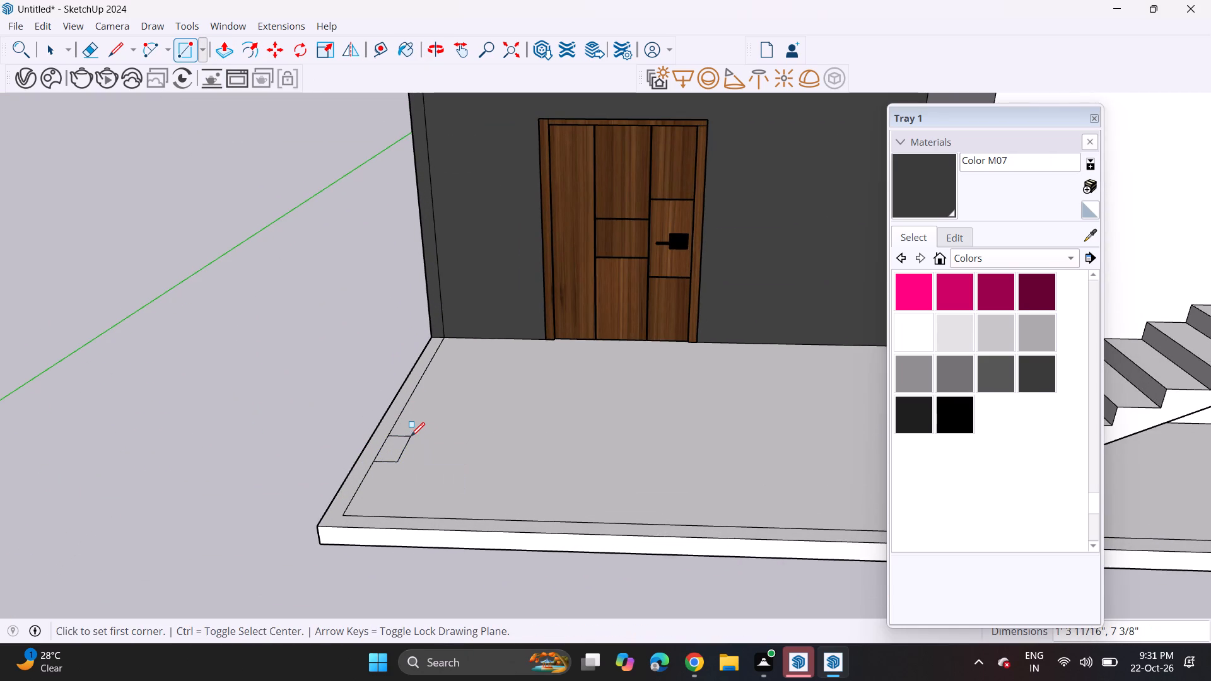
pyautogui.click(224, 52)
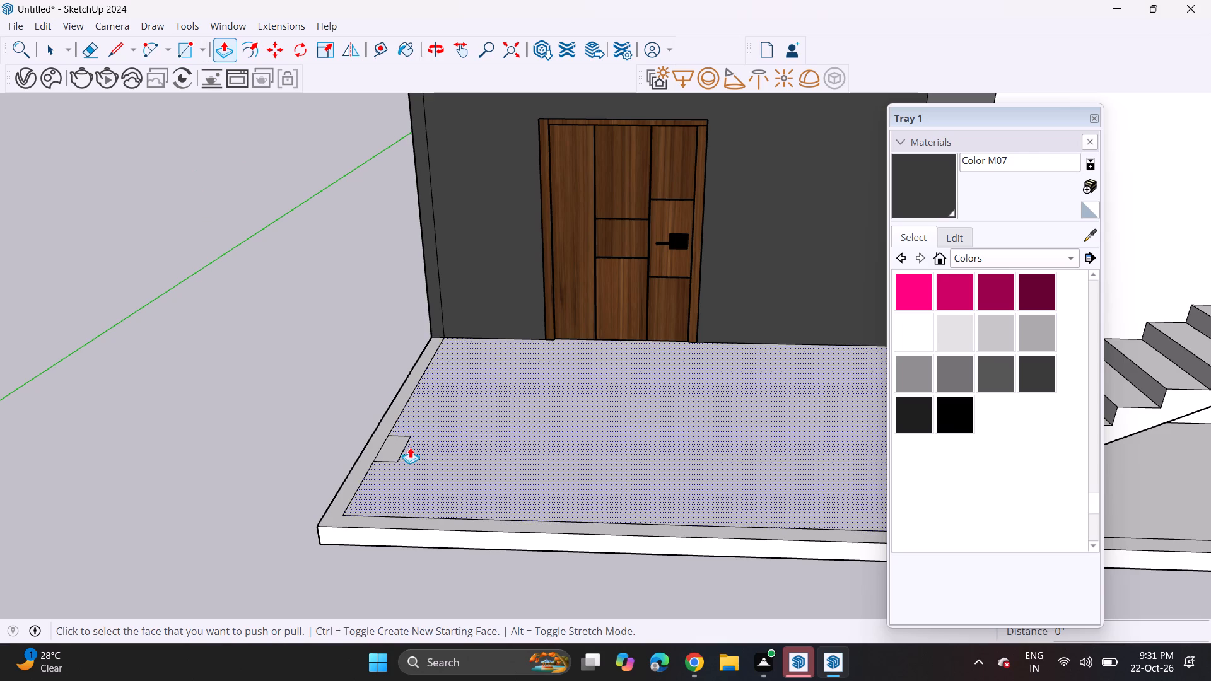
pyautogui.click(395, 445)
pyautogui.scroll(-8, 402, 356)
pyautogui.click(426, 250)
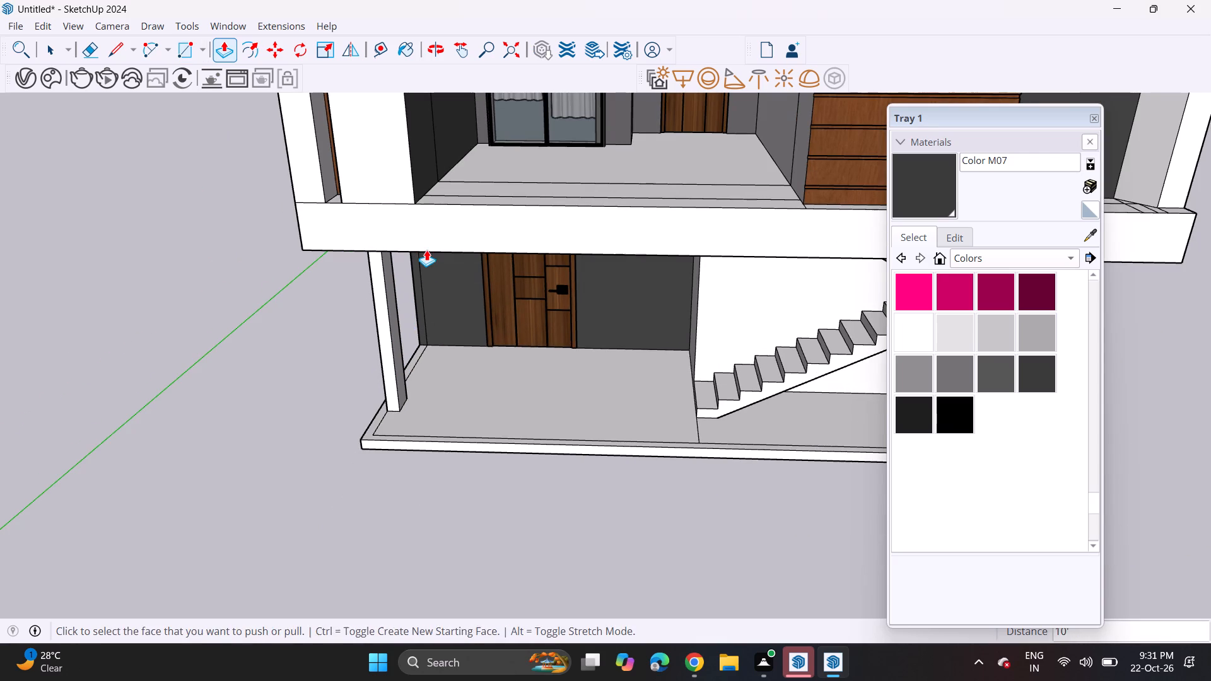
# Paint the front and inner side faces of the porch column with Color M07 sampled from the entrance wall.
pyautogui.moveTo(448, 277); pyautogui.dragTo(469, 187, button='middle')
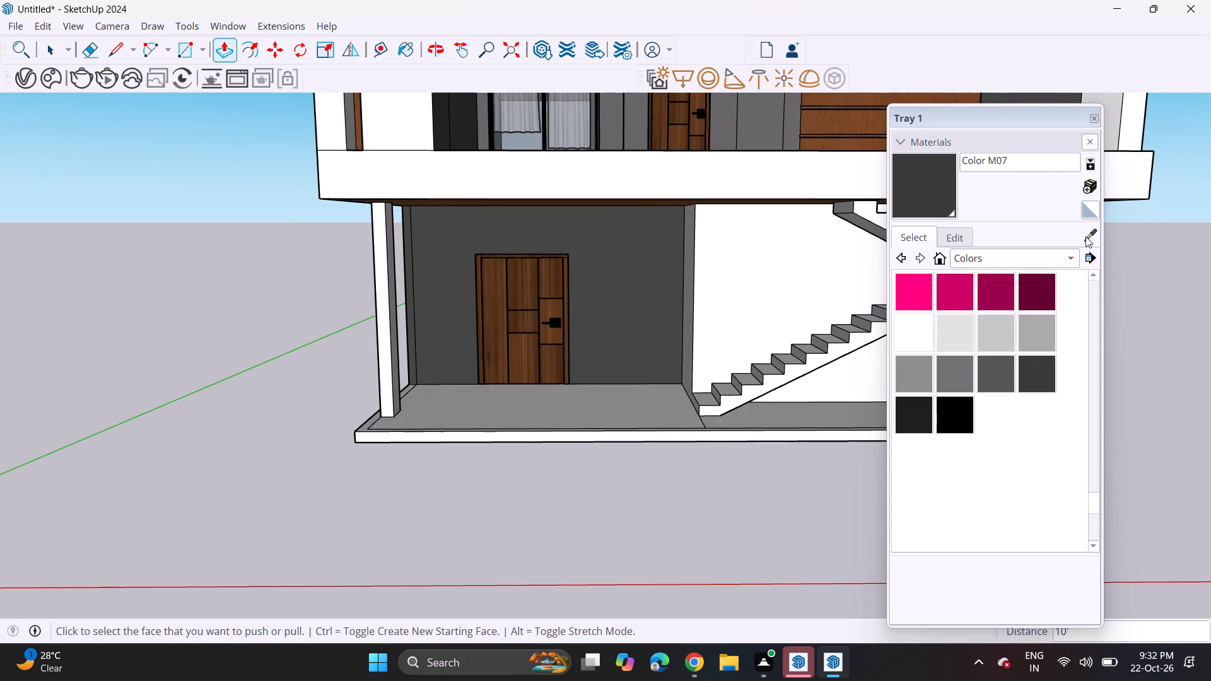
pyautogui.click(1089, 235)
pyautogui.click(435, 281)
pyautogui.scroll(6, 382, 317)
pyautogui.click(383, 327)
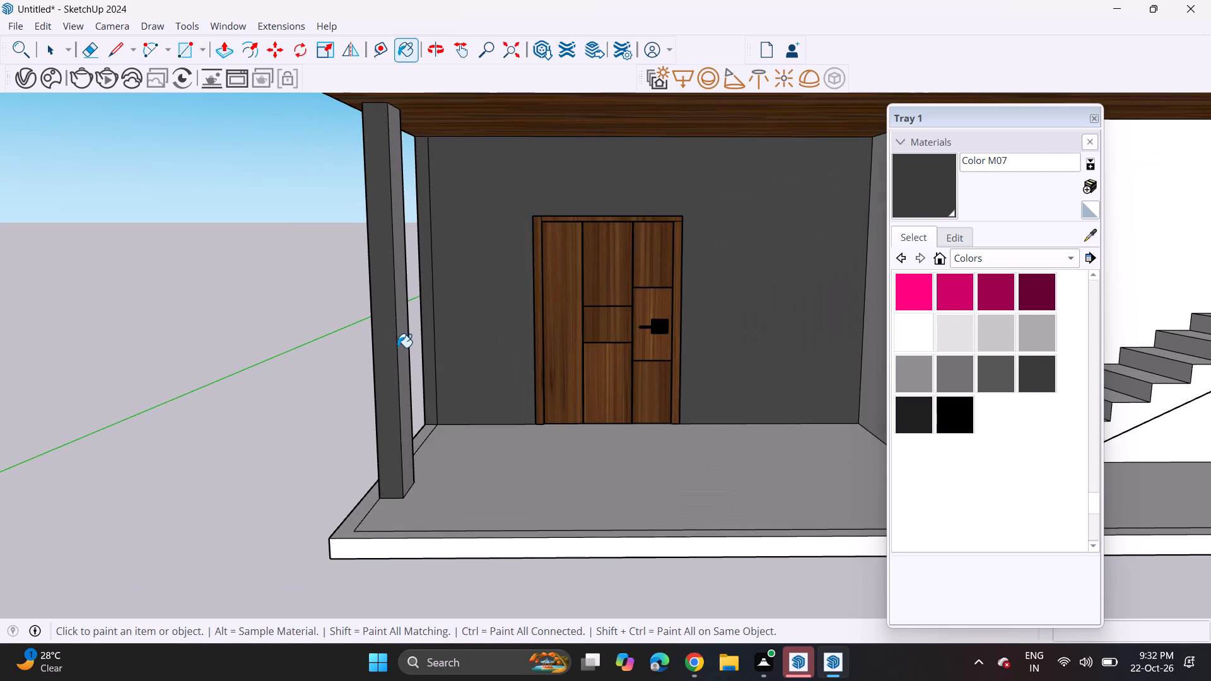
pyautogui.click(398, 349)
# Erase the leftover vertical line at the entrance wall's outer end and the border lines on the porch floor.
pyautogui.click(97, 56)
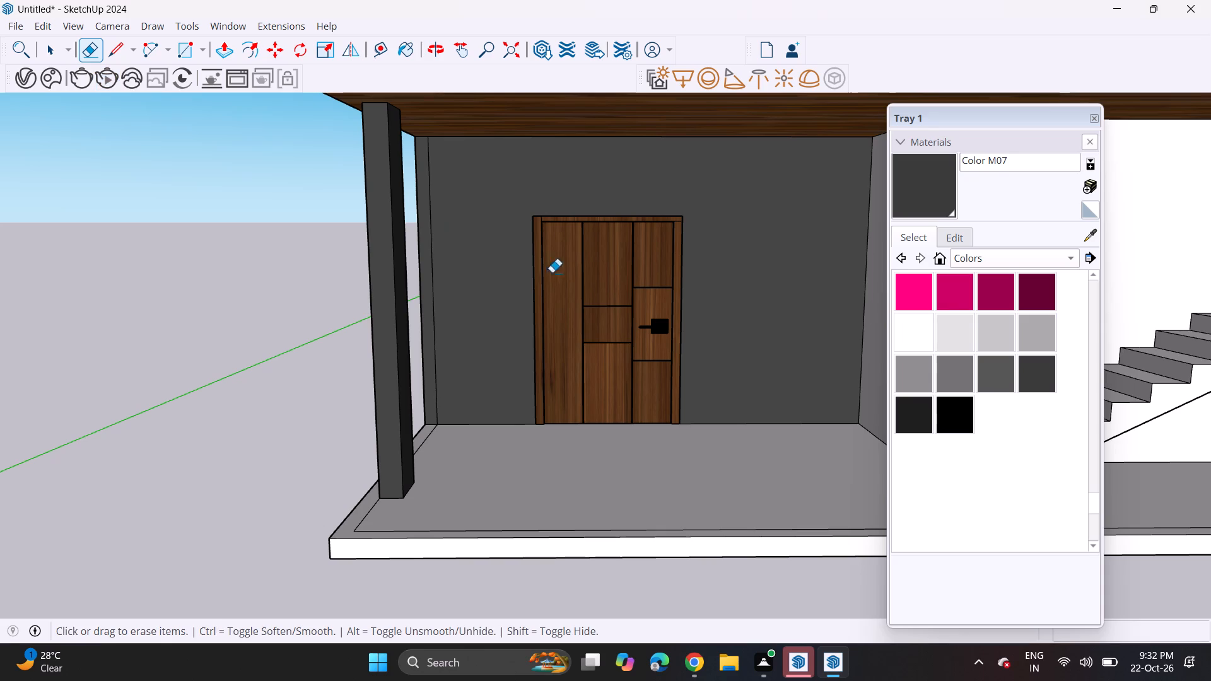
pyautogui.click(432, 235)
pyautogui.scroll(-3, 439, 291)
pyautogui.scroll(5, 428, 385)
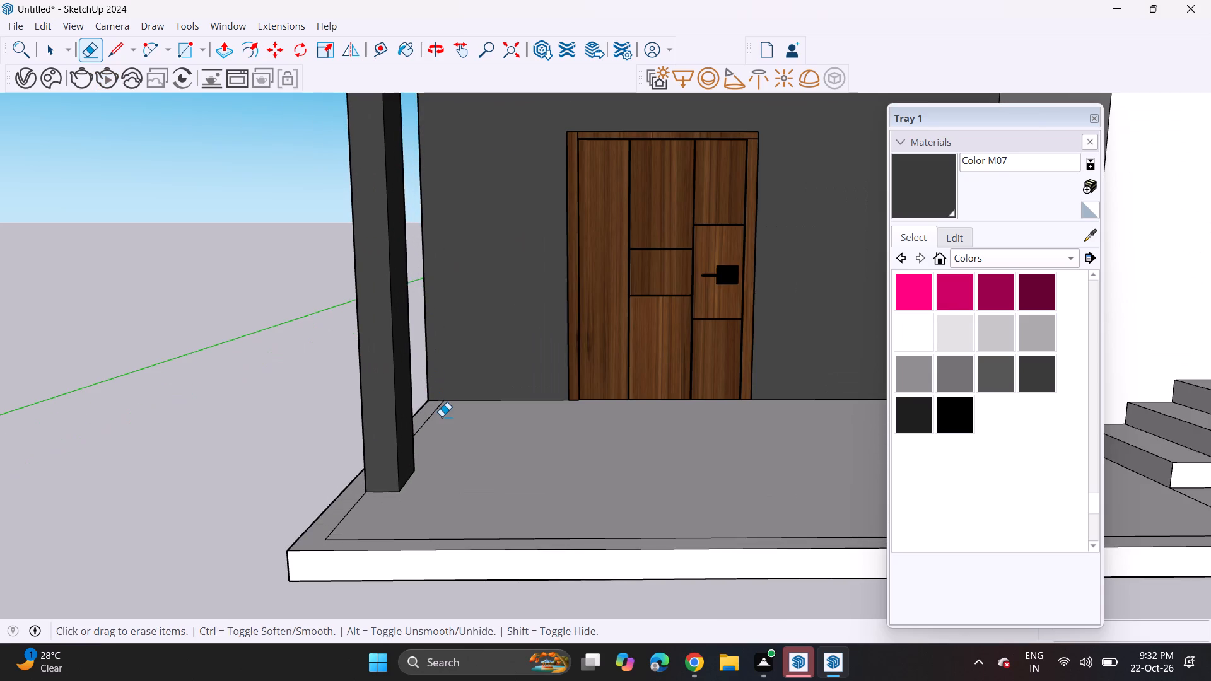
pyautogui.click(436, 412)
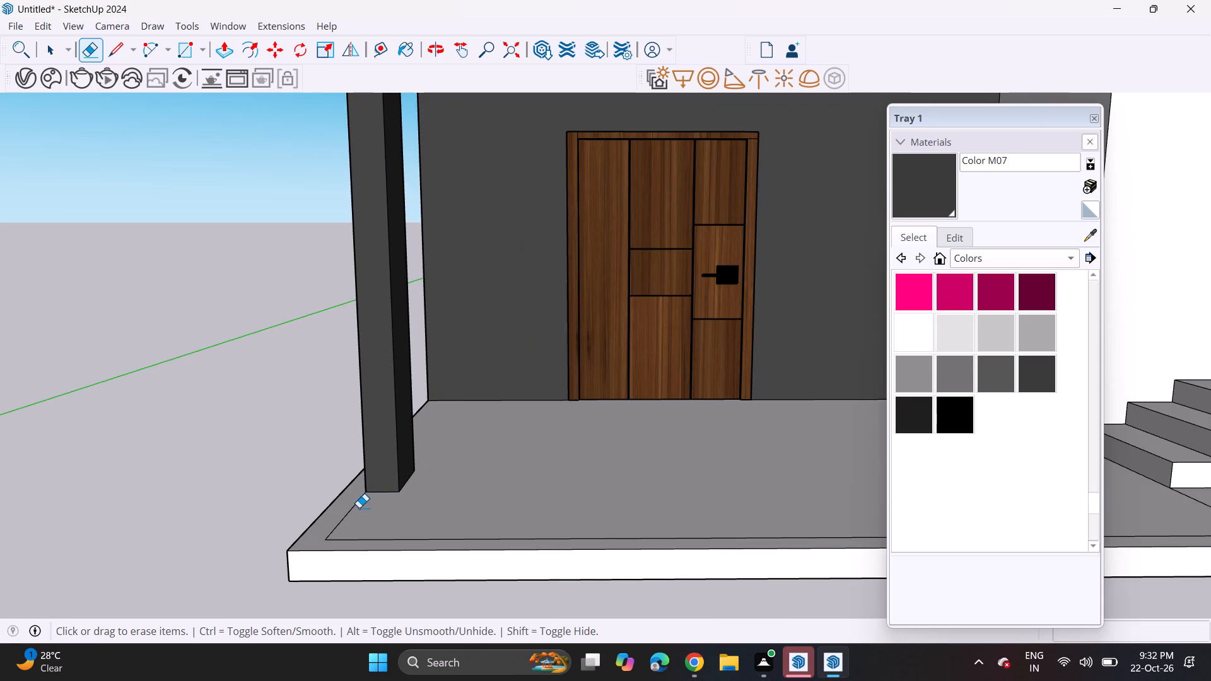
pyautogui.click(359, 509)
pyautogui.moveTo(346, 501); pyautogui.dragTo(352, 510)
pyautogui.click(347, 542)
pyautogui.scroll(-8, 346, 542)
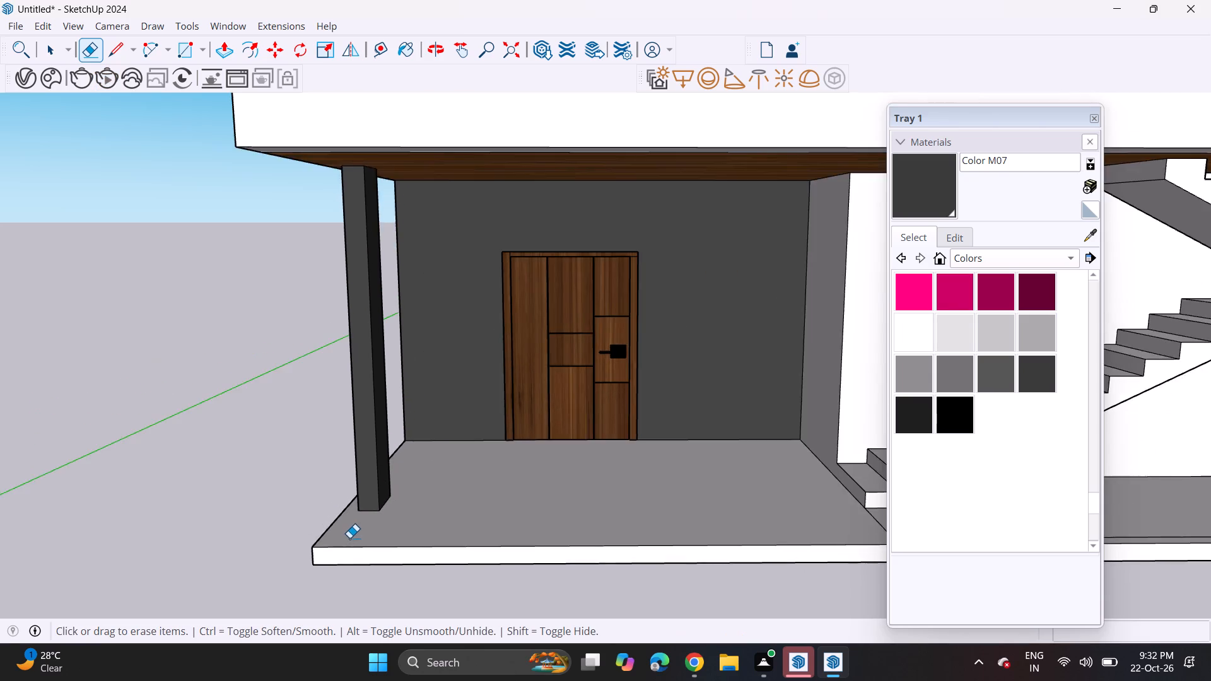
# Examine the ground floor, staircase and full front facade from several angles.
pyautogui.scroll(-6, 349, 538)
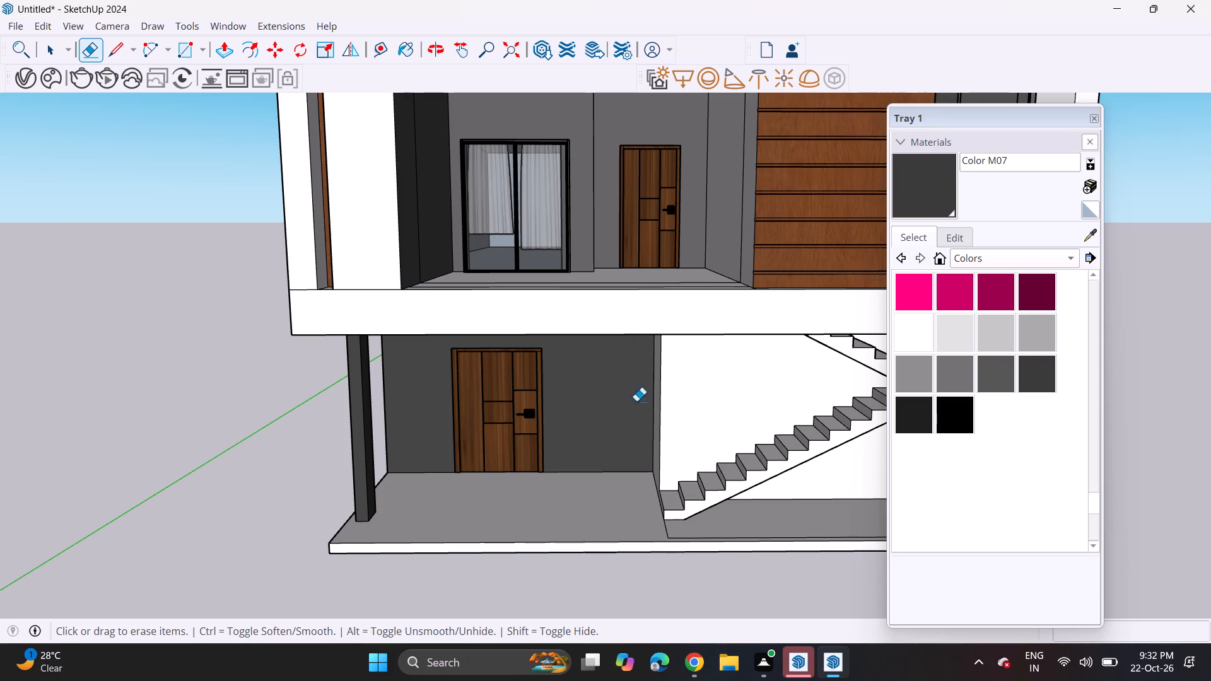
pyautogui.scroll(-6, 662, 386)
pyautogui.moveTo(697, 465); pyautogui.dragTo(668, 406, button='middle')
pyautogui.keyDown('shift'); pyautogui.moveTo(655, 409); pyautogui.dragTo(474, 409, button='middle'); pyautogui.keyUp('shift')
pyautogui.moveTo(475, 409); pyautogui.dragTo(597, 425, button='middle')
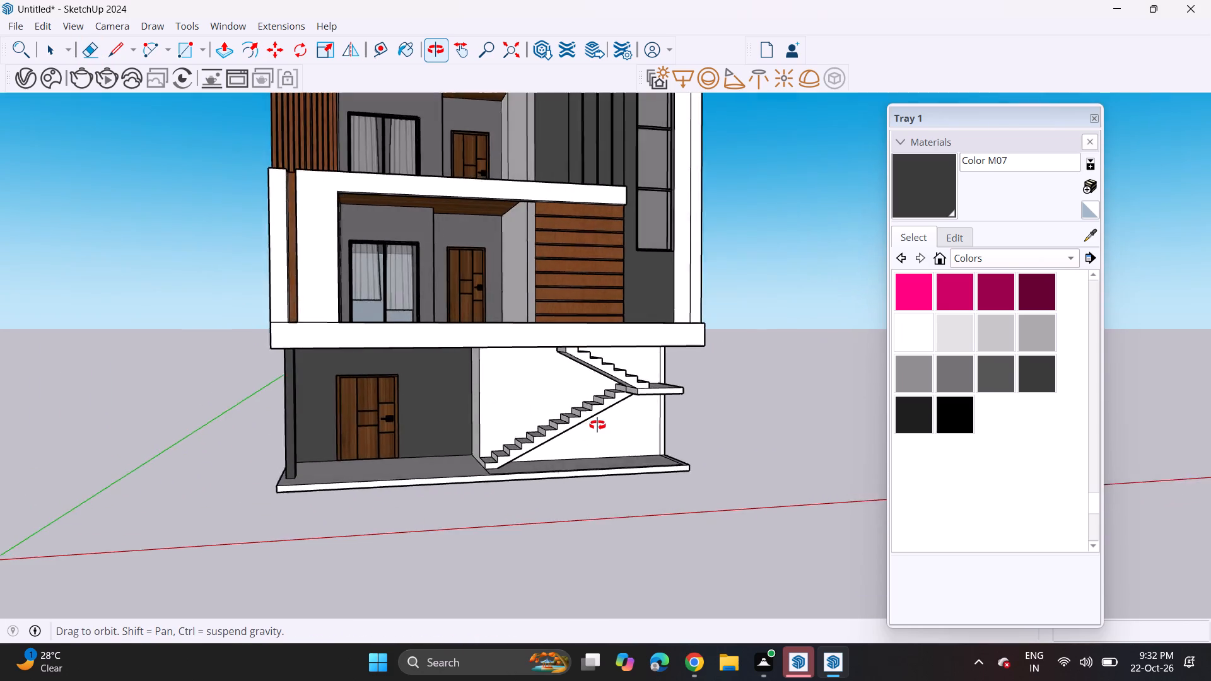
pyautogui.moveTo(597, 425); pyautogui.dragTo(497, 409, button='middle')
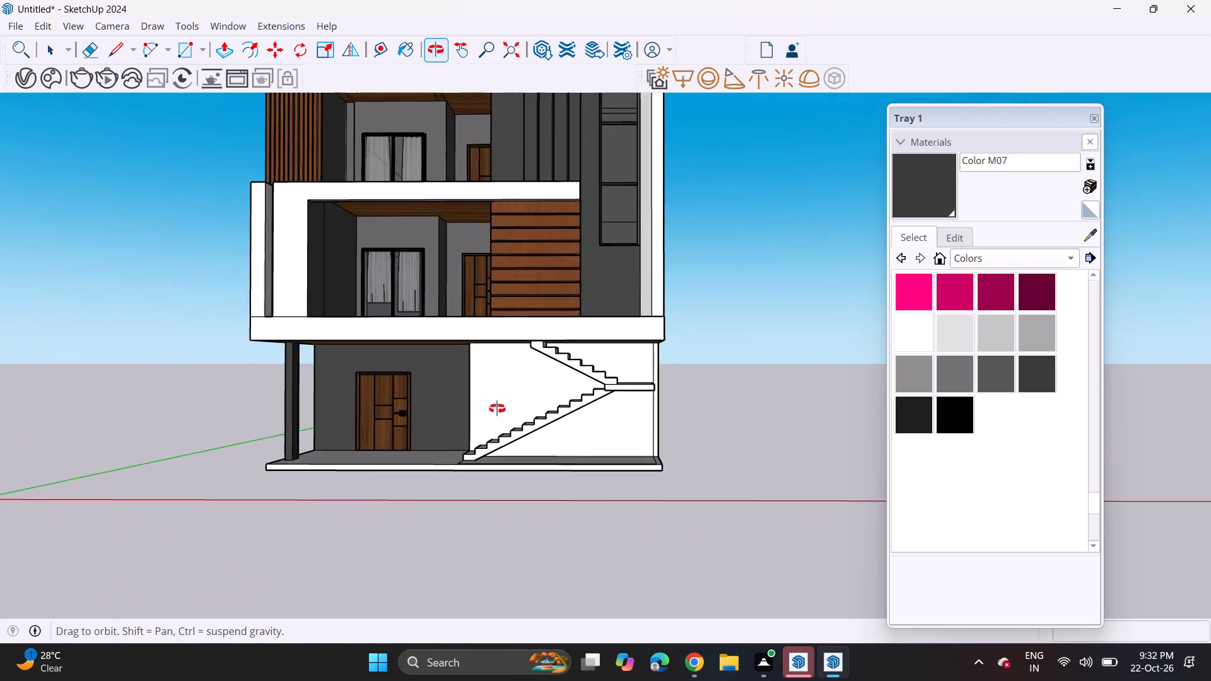
pyautogui.moveTo(497, 409); pyautogui.dragTo(521, 416, button='middle')
pyautogui.scroll(-6, 510, 405)
pyautogui.keyDown('shift'); pyautogui.moveTo(510, 422); pyautogui.dragTo(537, 530, button='middle'); pyautogui.keyUp('shift')
pyautogui.moveTo(599, 520); pyautogui.dragTo(617, 436, button='middle')
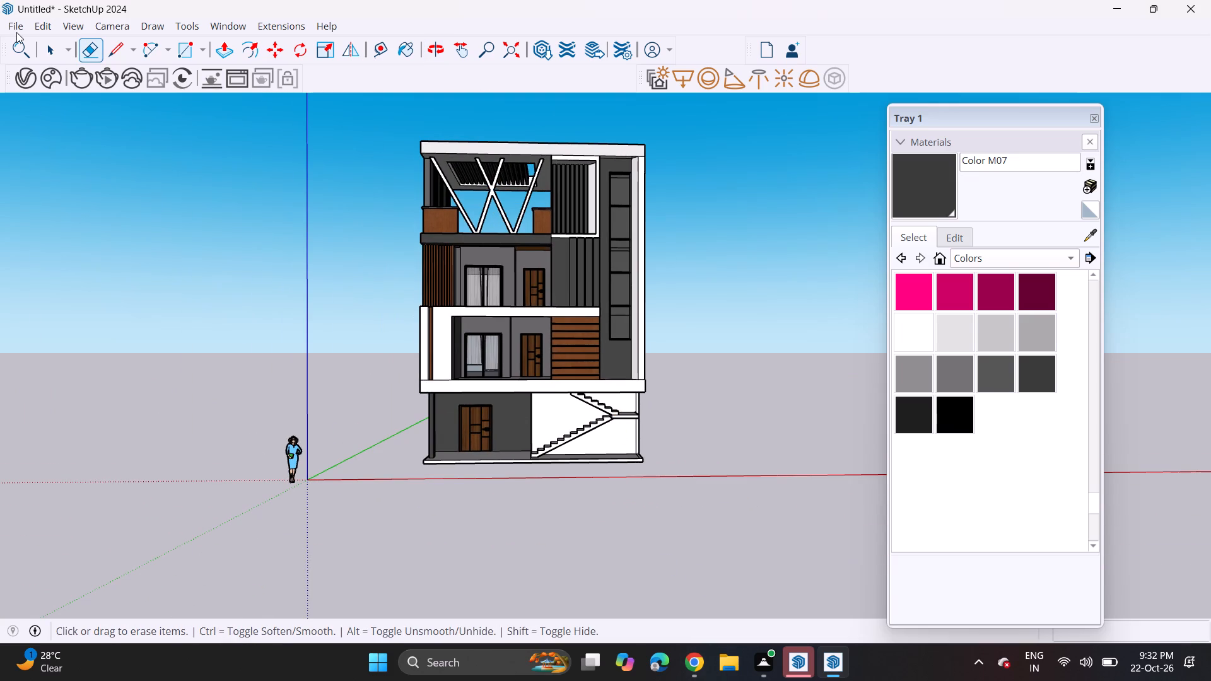
# Import the Glass+Railing (2) component from Downloads and place it on the upper balcony, at the larger wood-clad parapet's inner bottom corner.
pyautogui.click(16, 32)
pyautogui.click(70, 241)
pyautogui.scroll(-10, 287, 233)
pyautogui.scroll(1, 287, 234)
pyautogui.scroll(-20, 287, 234)
pyautogui.scroll(-16, 287, 234)
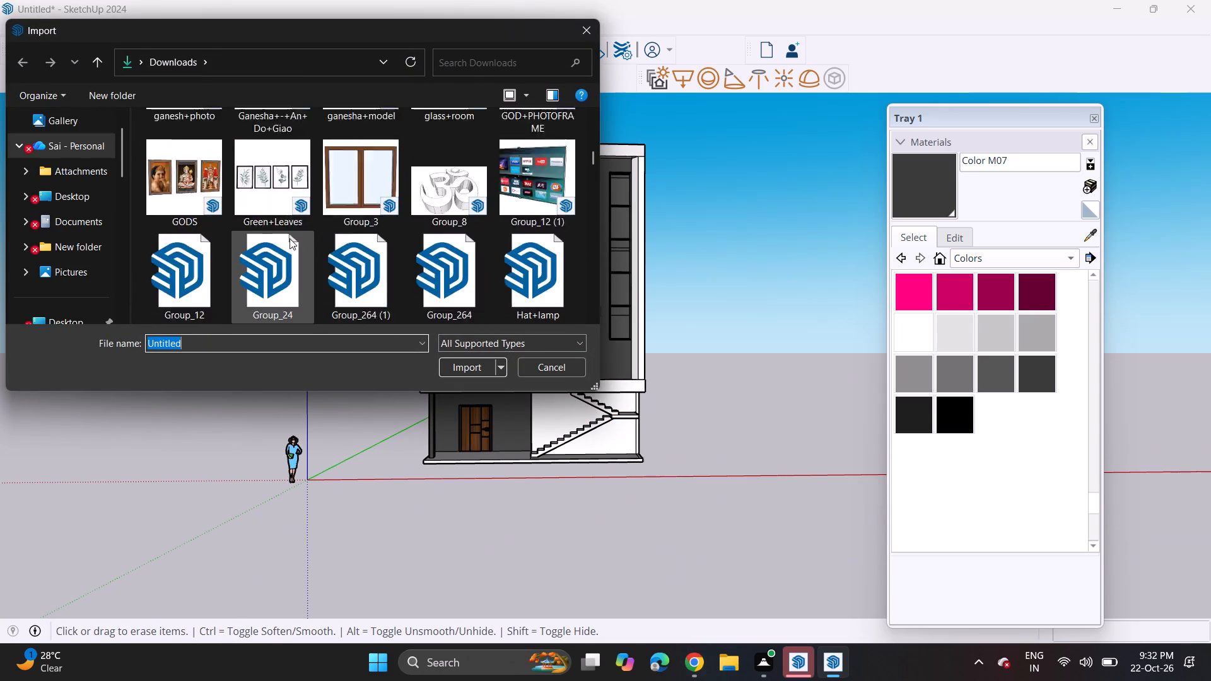
pyautogui.scroll(-16, 290, 238)
pyautogui.scroll(-20, 290, 238)
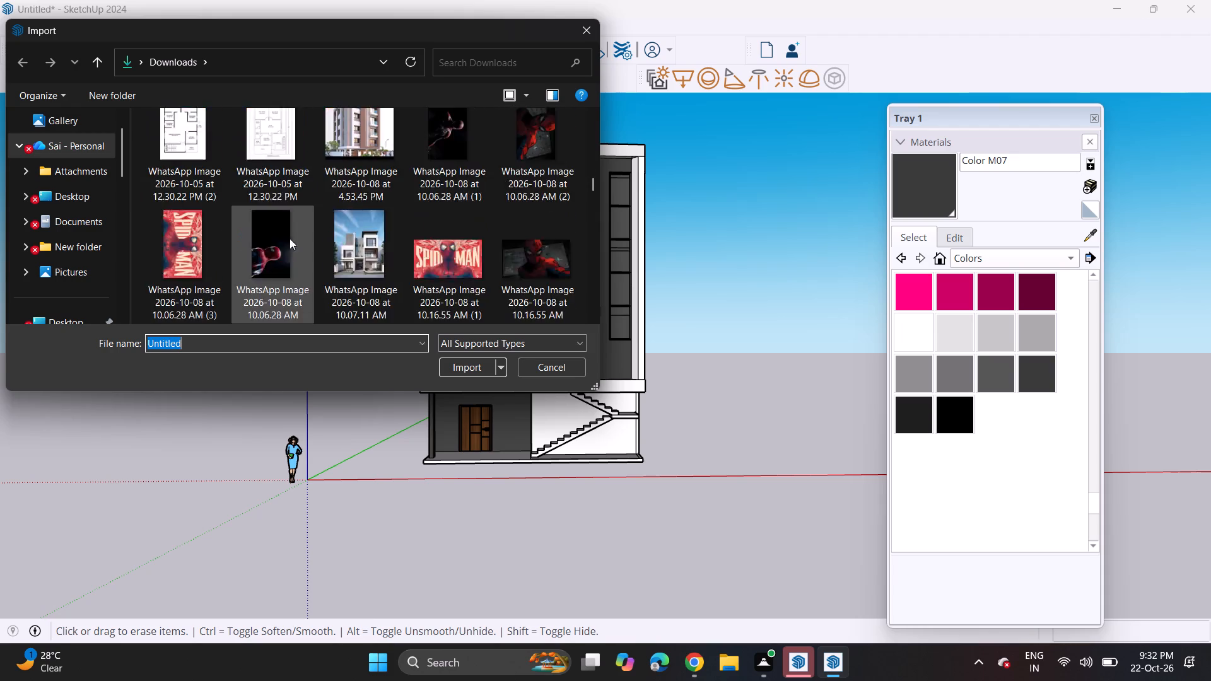
pyautogui.scroll(-17, 290, 238)
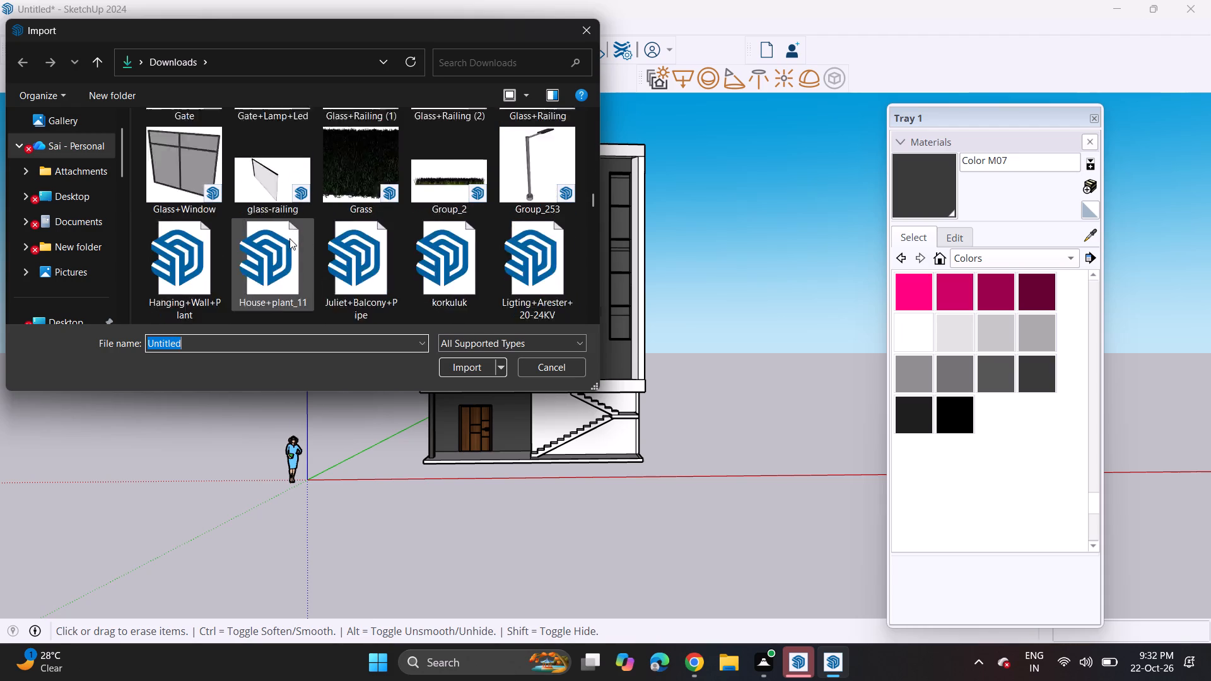
pyautogui.scroll(-16, 290, 238)
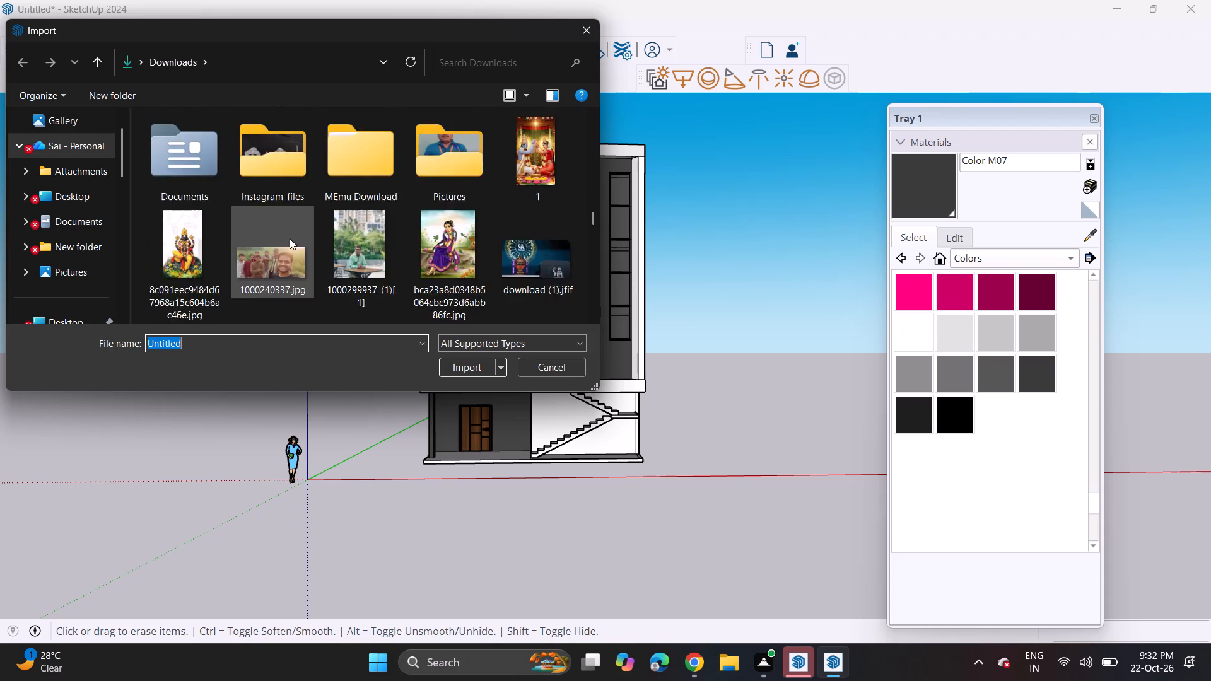
pyautogui.scroll(12, 290, 238)
pyautogui.scroll(-5, 290, 238)
pyautogui.scroll(5, 290, 238)
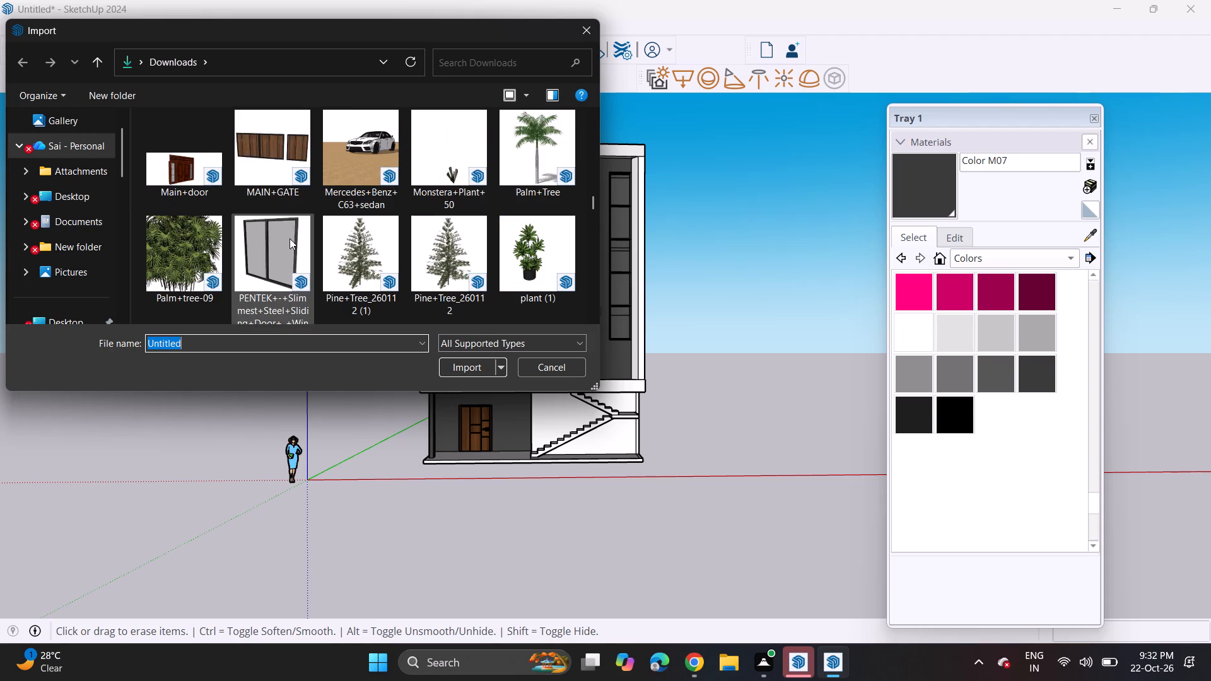
pyautogui.scroll(-4, 290, 238)
pyautogui.scroll(5, 290, 238)
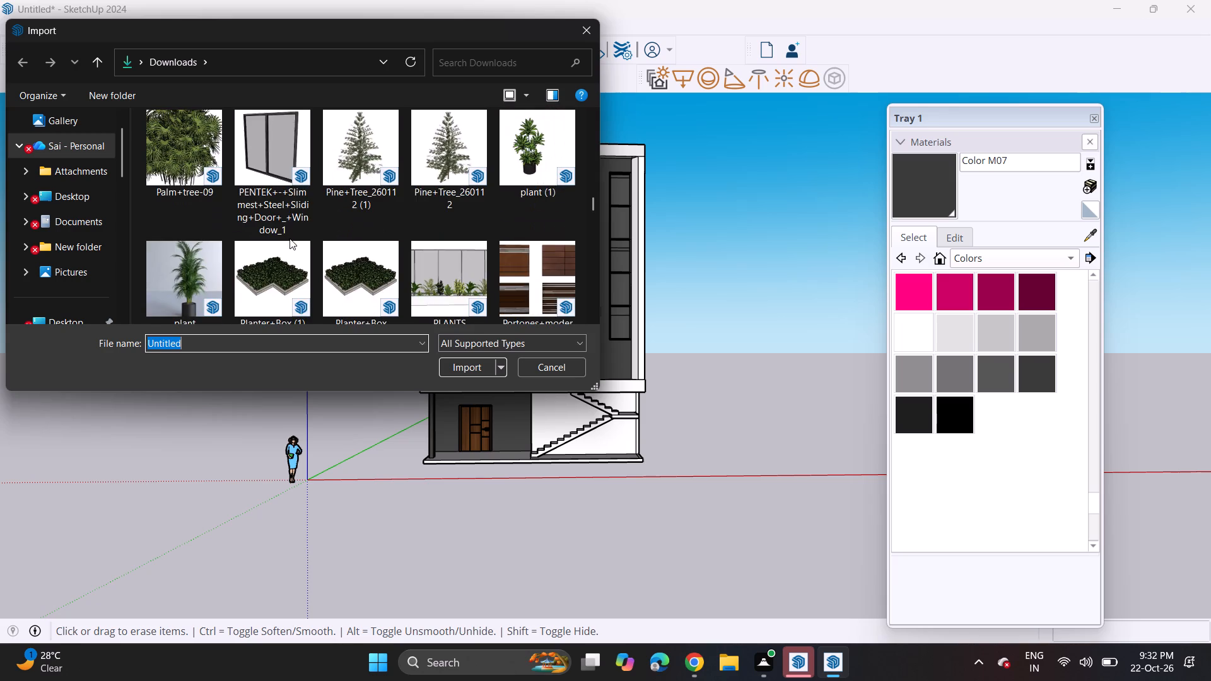
pyautogui.scroll(6, 290, 238)
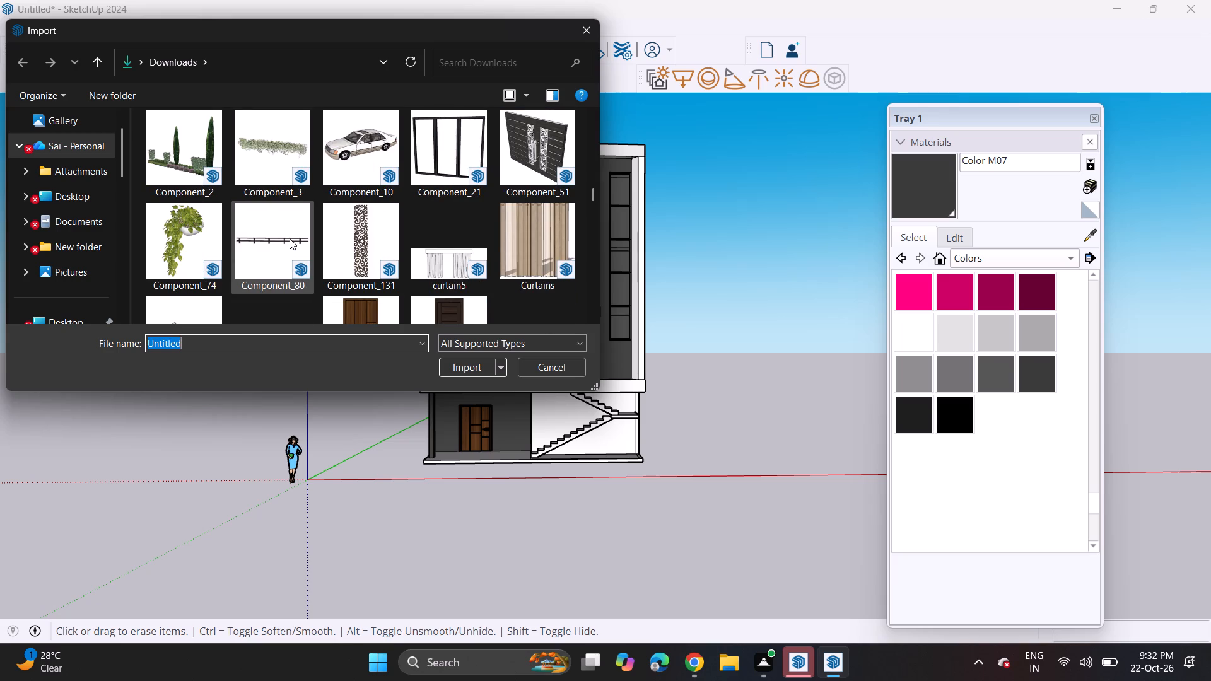
pyautogui.scroll(10, 290, 238)
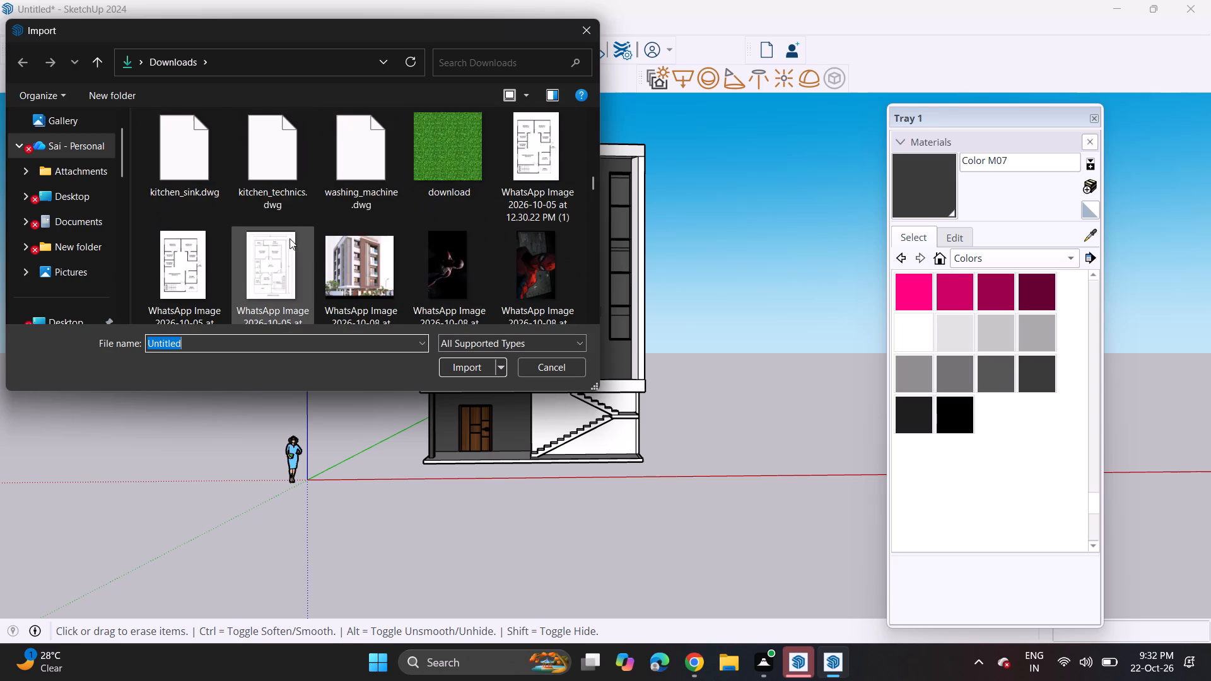
pyautogui.scroll(6, 290, 238)
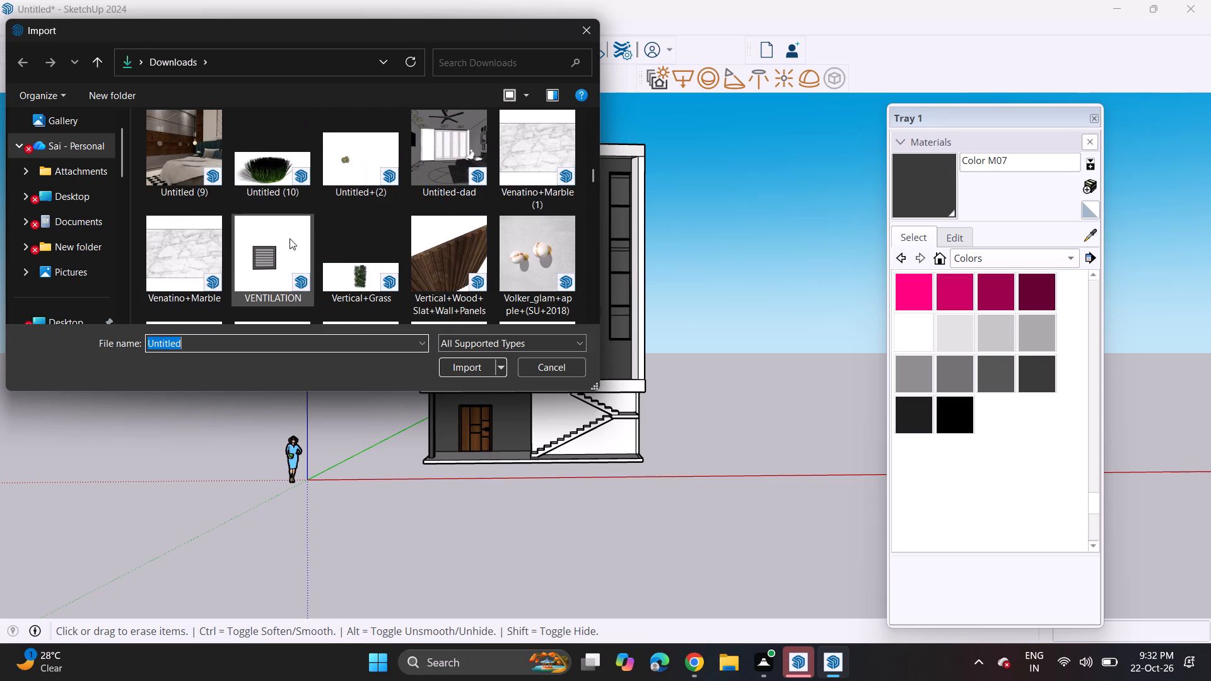
pyautogui.scroll(5, 290, 238)
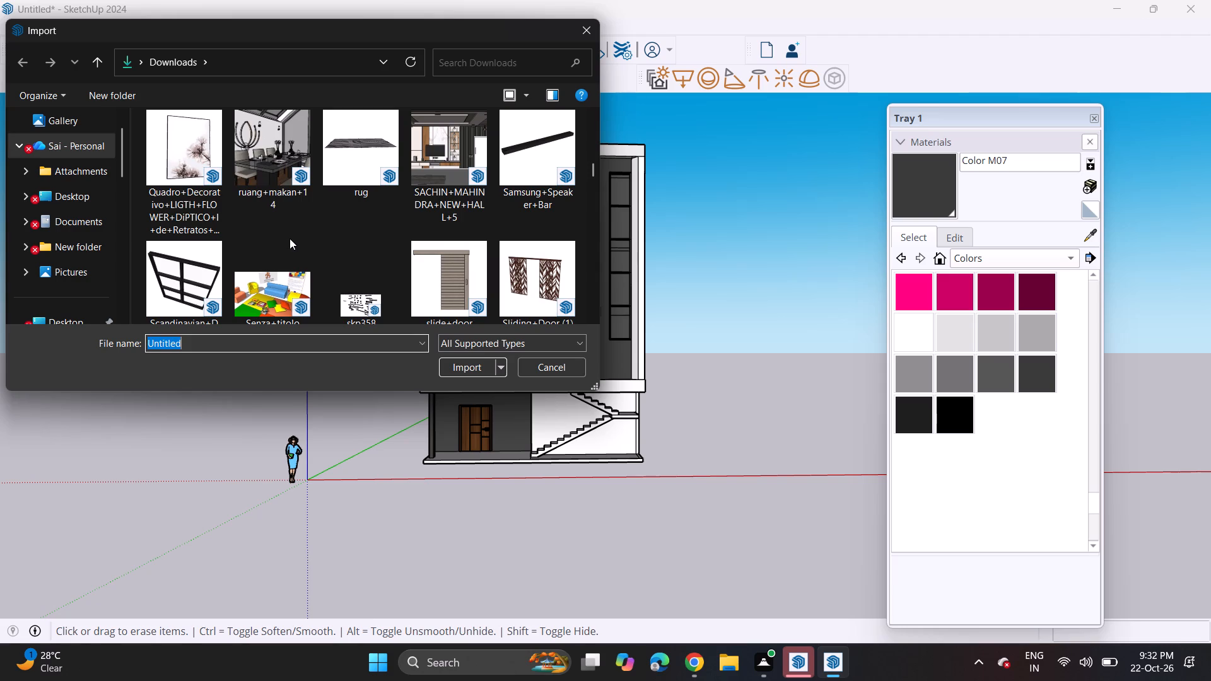
pyautogui.scroll(3, 290, 238)
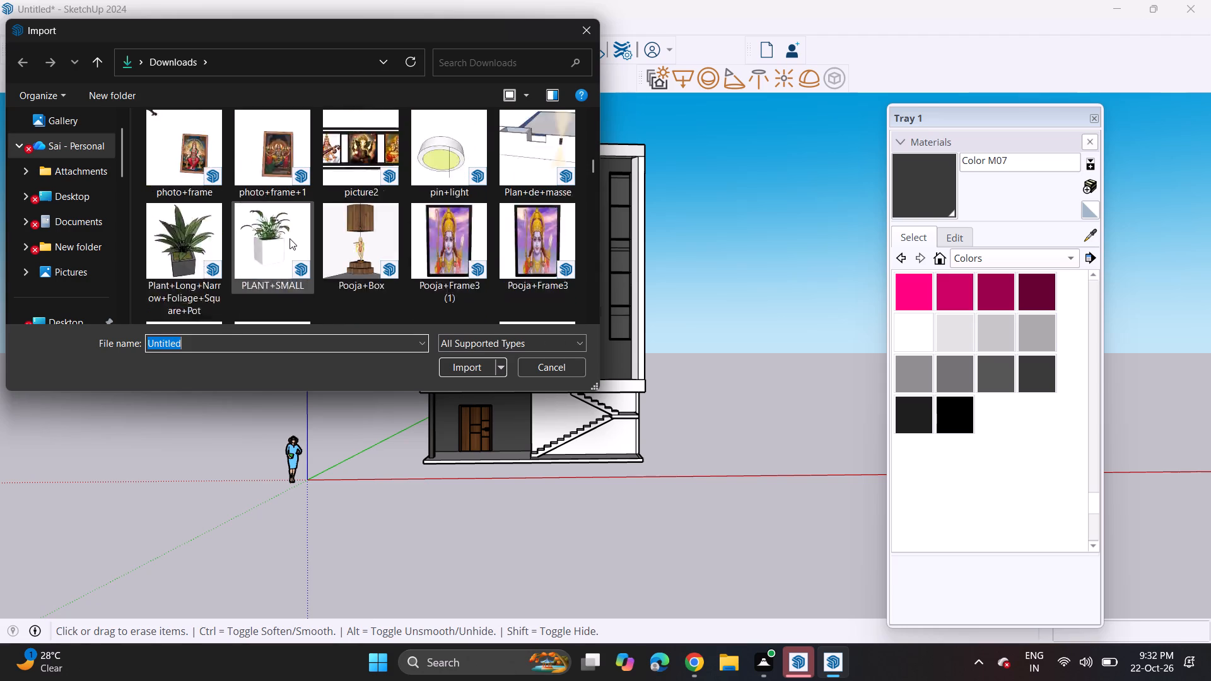
pyautogui.scroll(7, 290, 238)
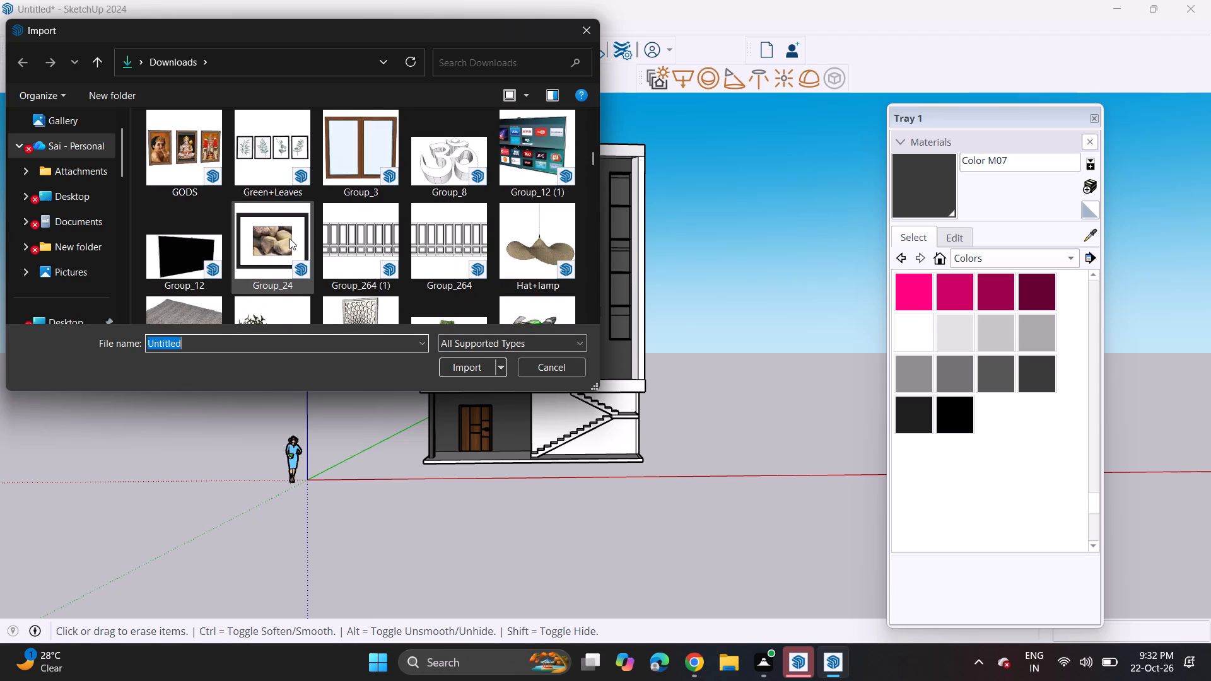
pyautogui.scroll(2, 290, 238)
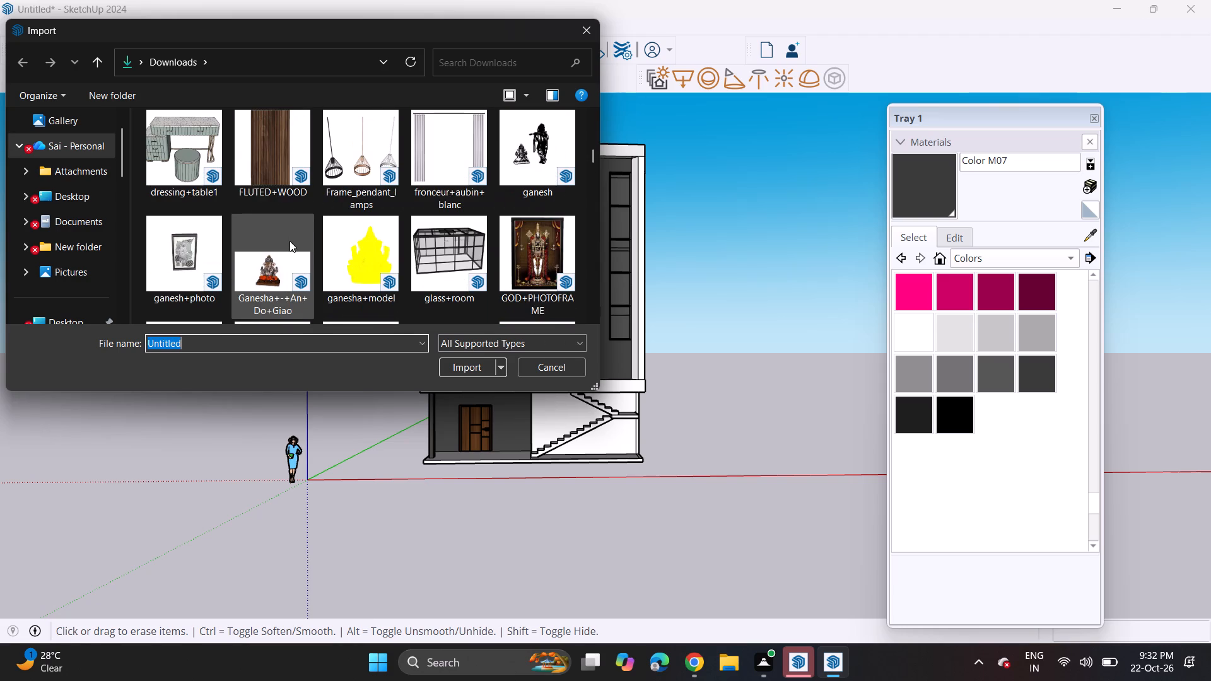
pyautogui.scroll(4, 290, 241)
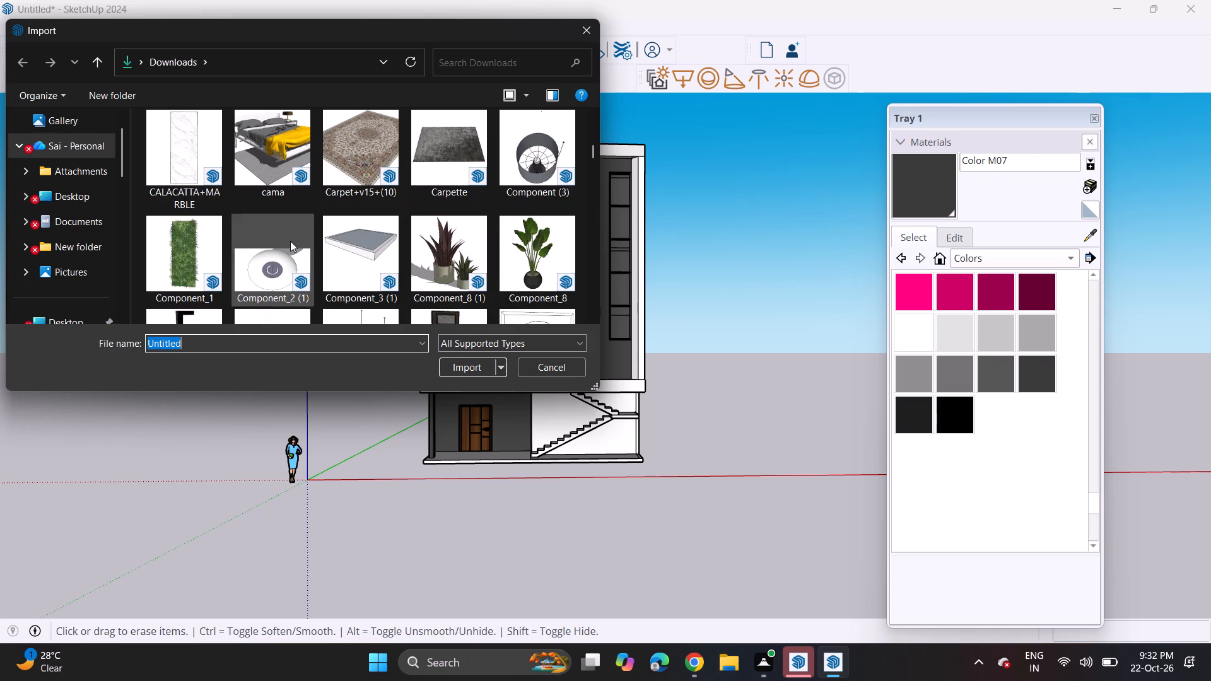
pyautogui.scroll(6, 290, 241)
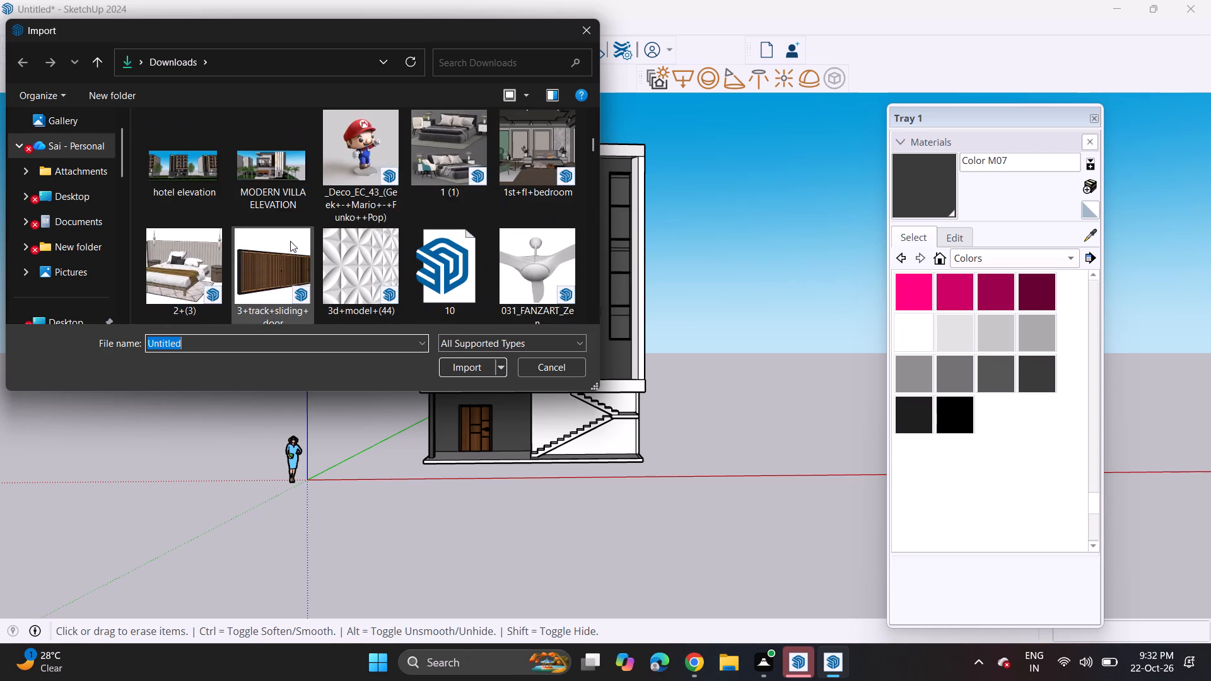
pyautogui.scroll(9, 290, 241)
pyautogui.scroll(-6, 290, 241)
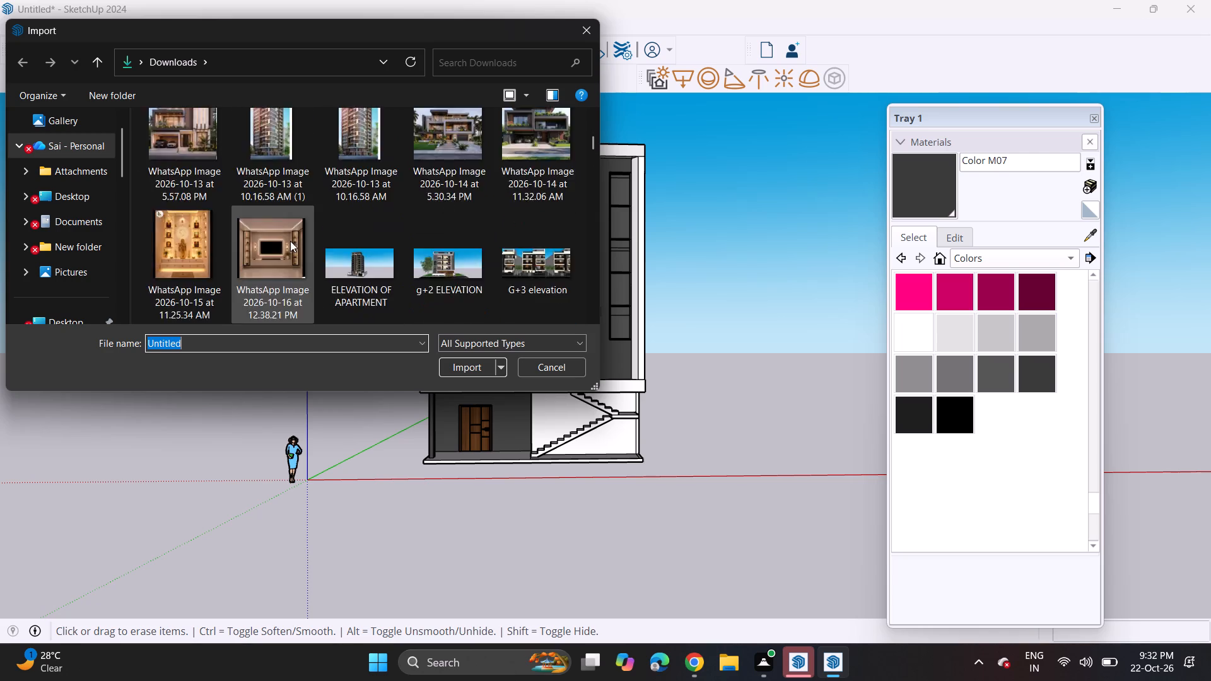
pyautogui.scroll(-16, 290, 241)
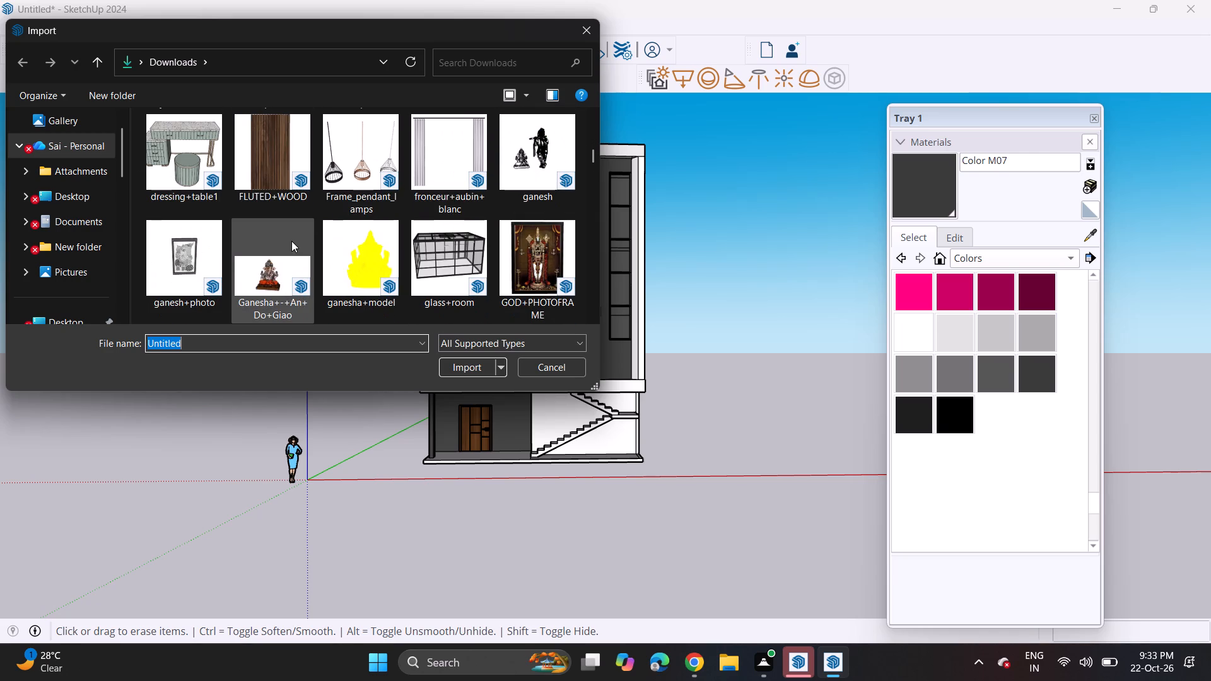
pyautogui.scroll(-4, 300, 238)
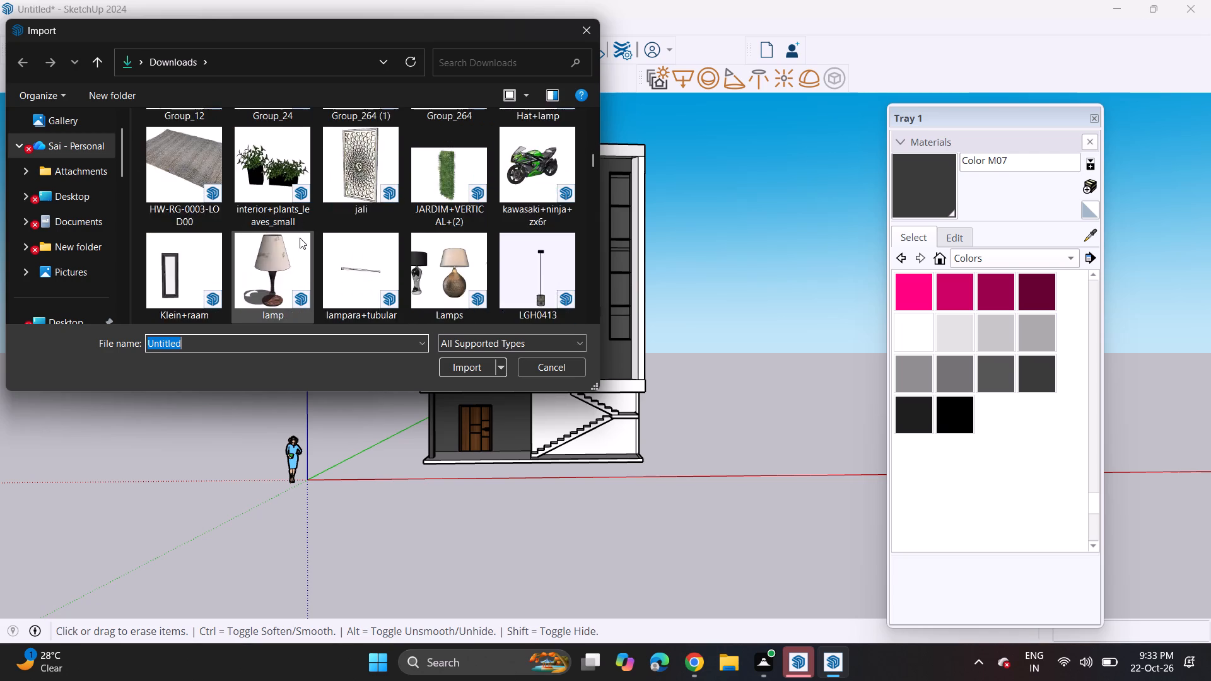
pyautogui.scroll(-18, 300, 238)
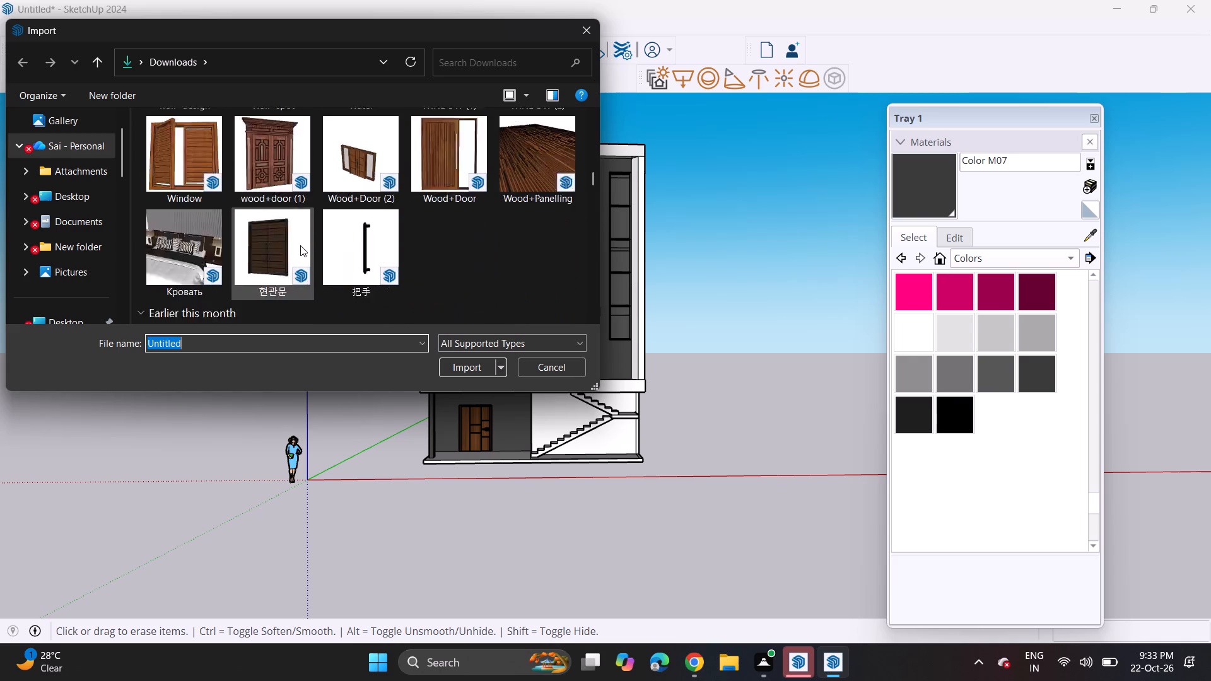
pyautogui.scroll(-14, 300, 247)
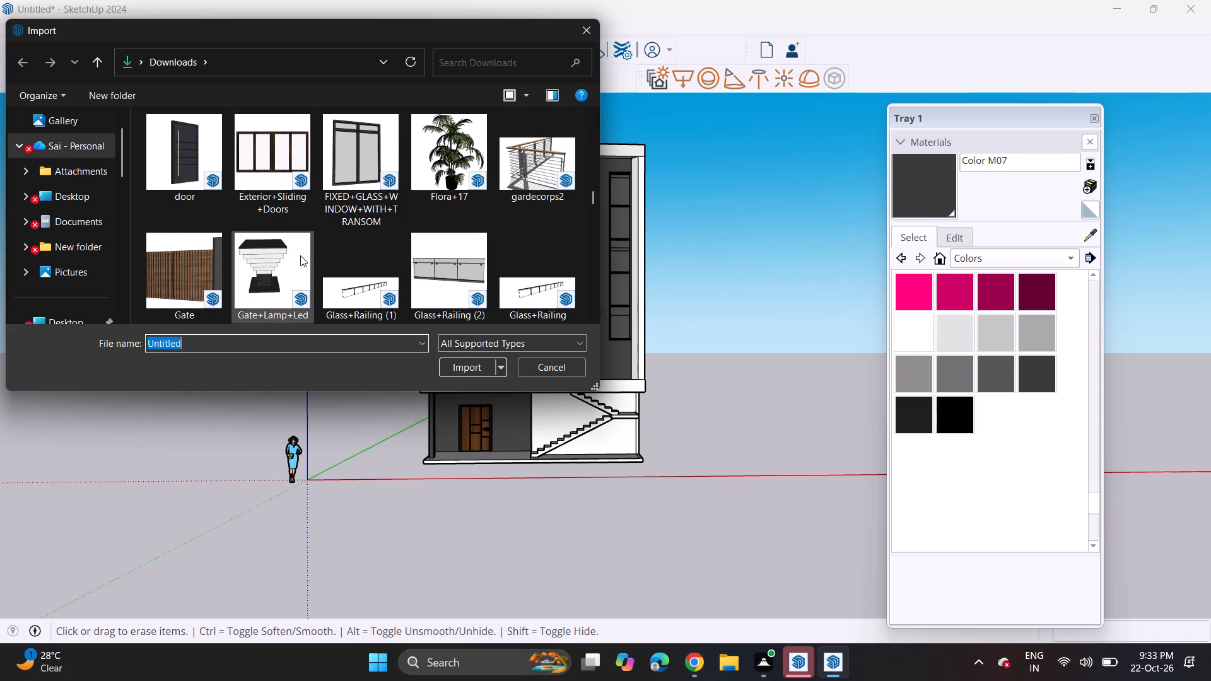
pyautogui.click(436, 288)
pyautogui.click(467, 373)
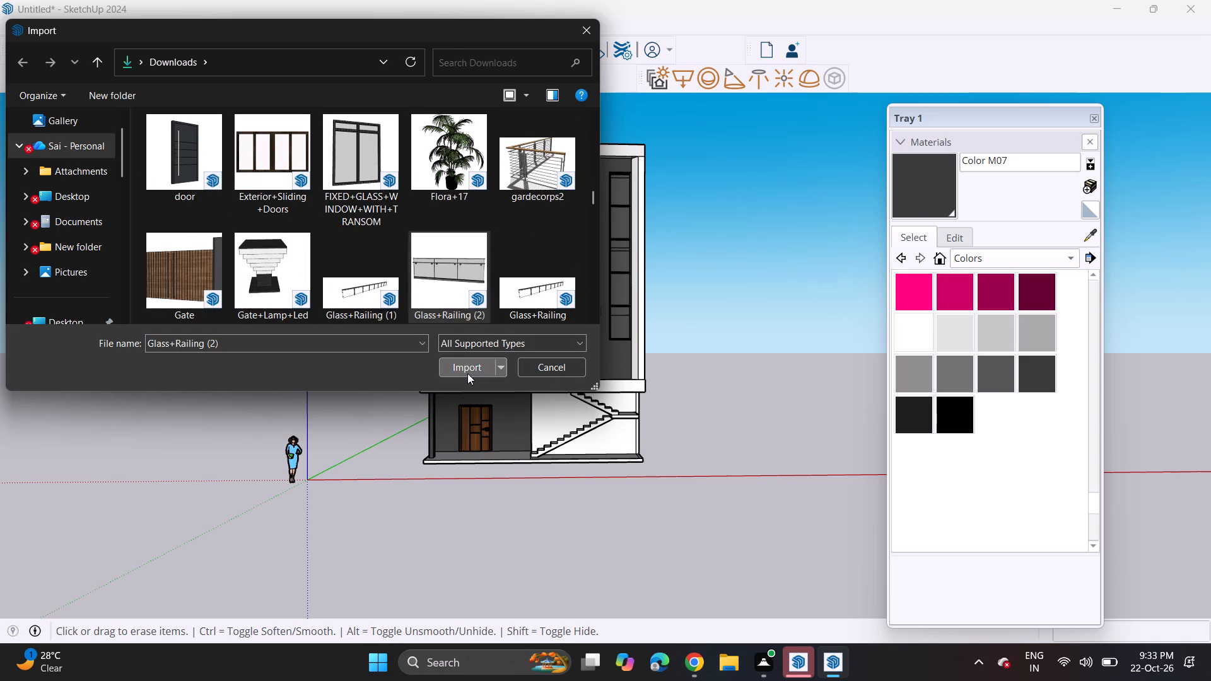
pyautogui.moveTo(484, 289); pyautogui.dragTo(492, 424, button='middle')
pyautogui.moveTo(409, 225); pyautogui.dragTo(471, 293, button='middle')
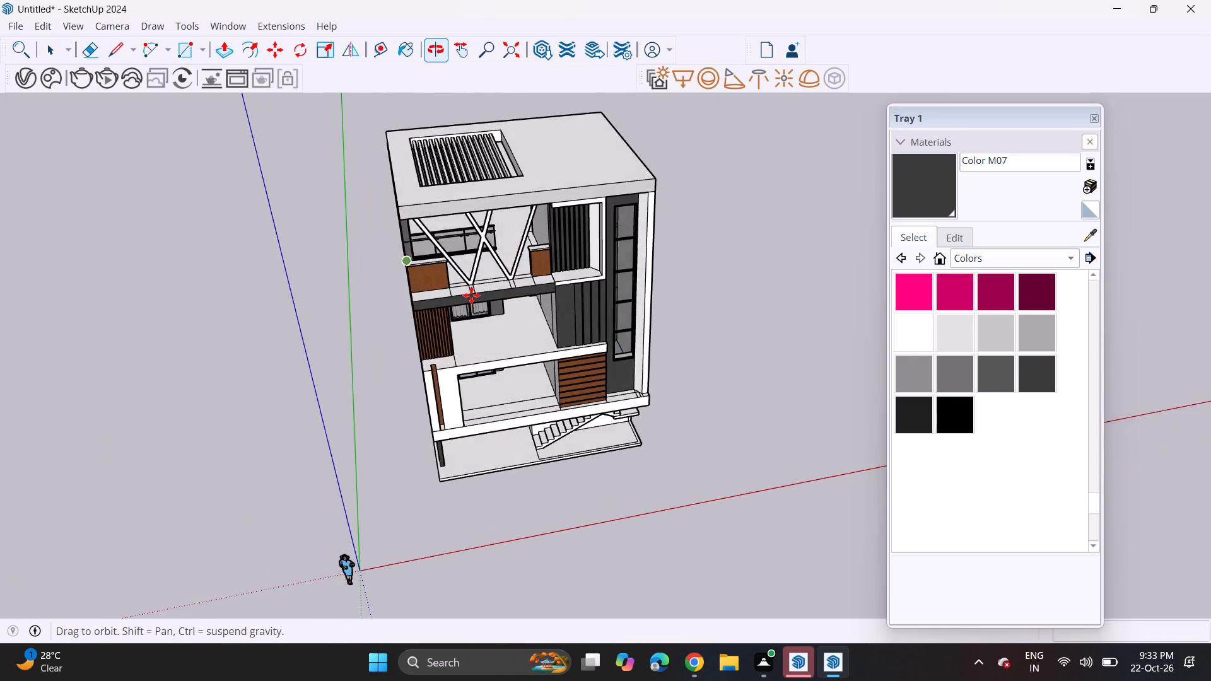
pyautogui.scroll(12, 471, 295)
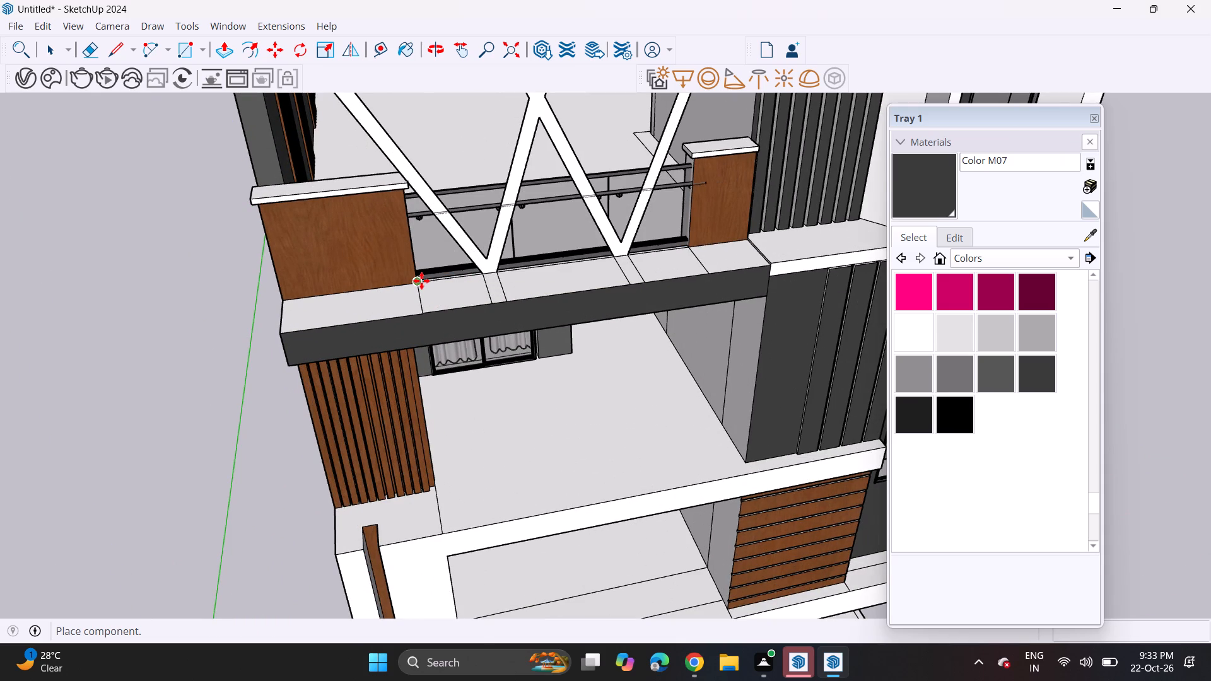
pyautogui.click(421, 281)
# Scale the glass railing along its length so it ends at the inner edge of the smaller wood-clad parapet.
pyautogui.moveTo(616, 242); pyautogui.dragTo(397, 257, button='middle')
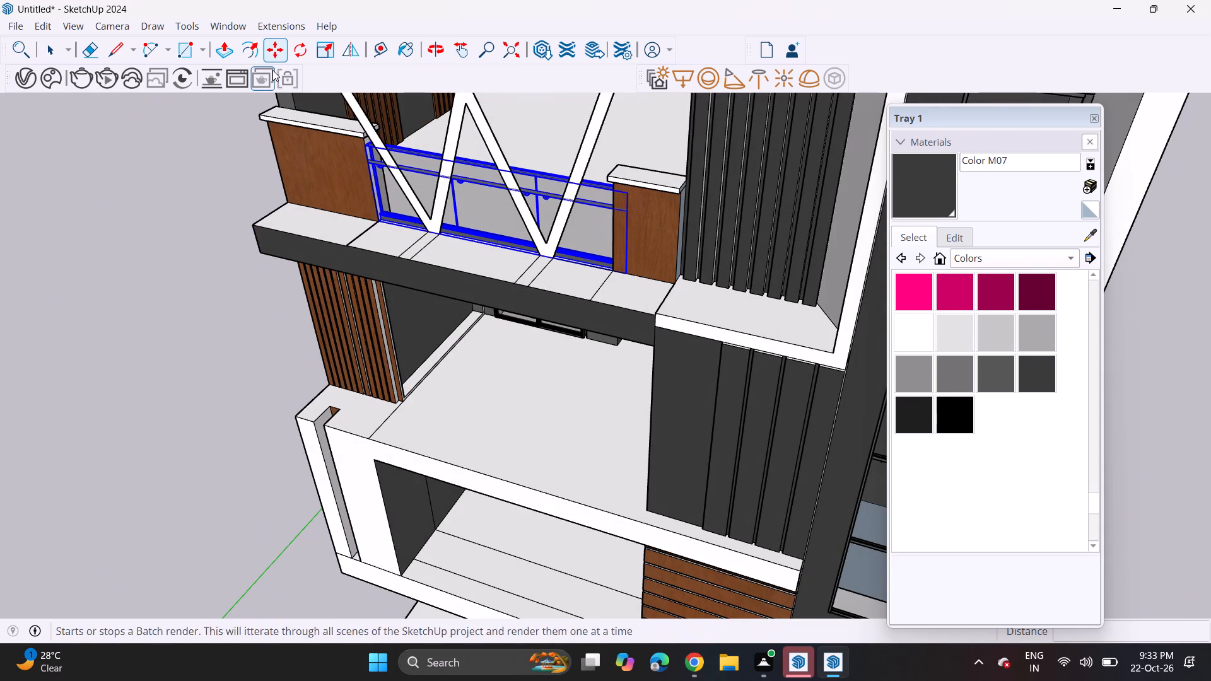
pyautogui.click(330, 42)
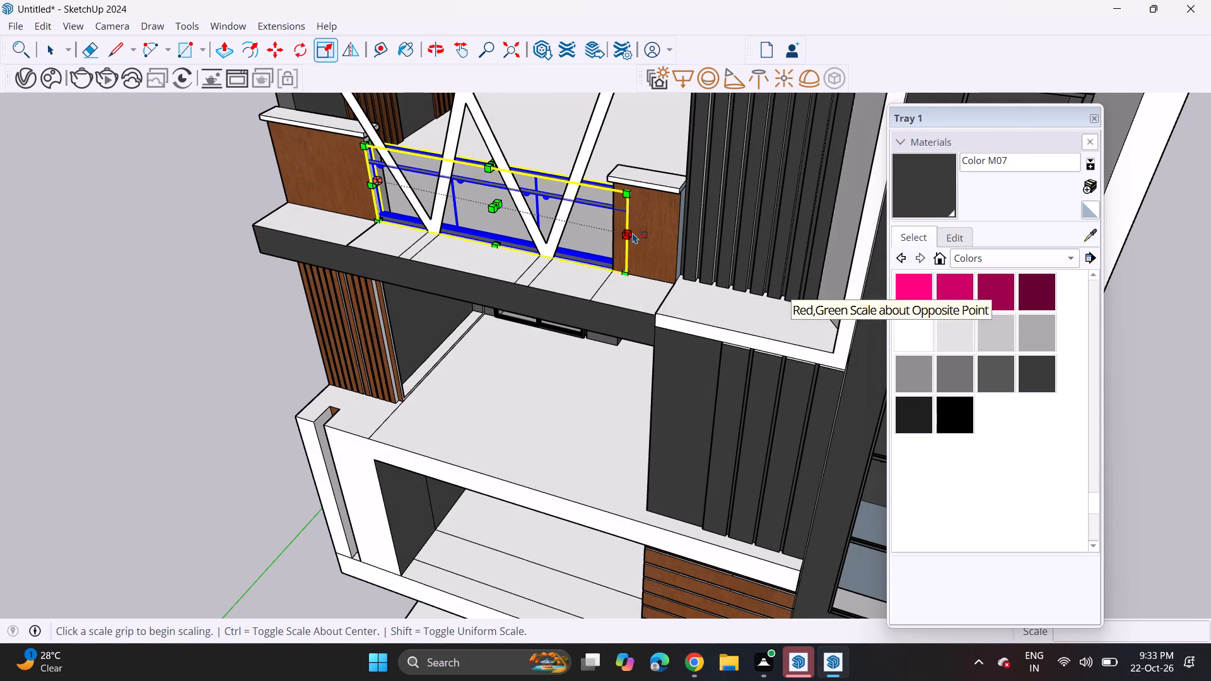
pyautogui.scroll(7, 636, 236)
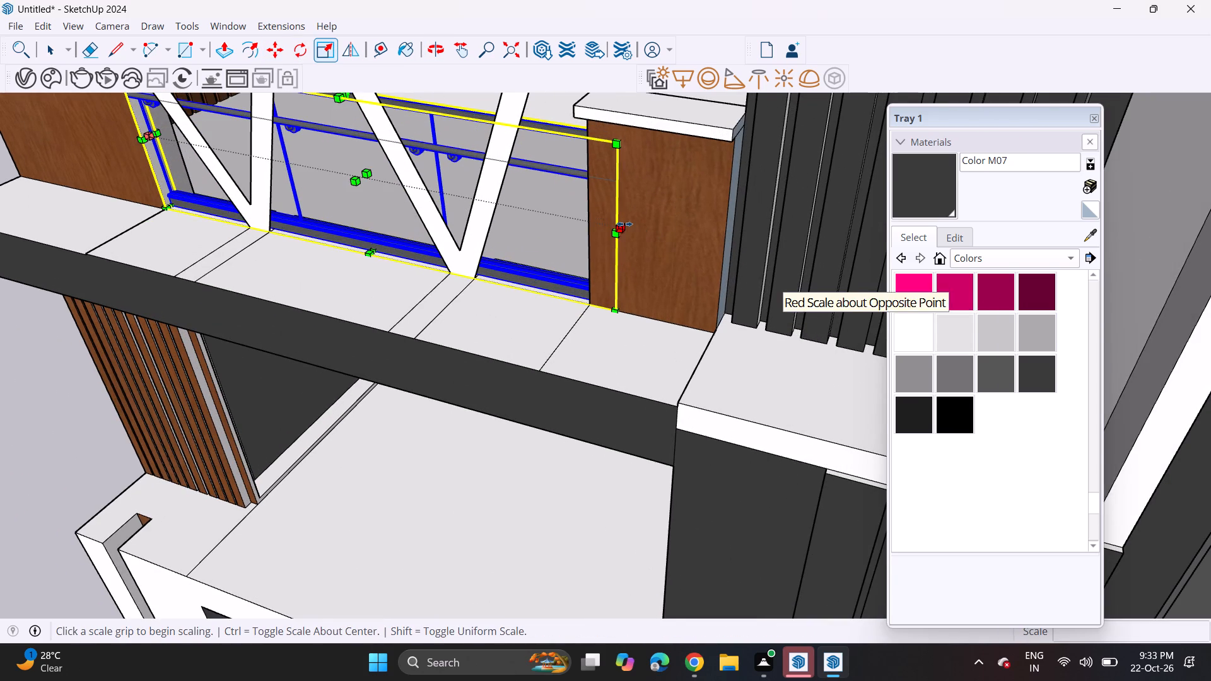
pyautogui.click(624, 224)
pyautogui.click(587, 211)
pyautogui.press('space')
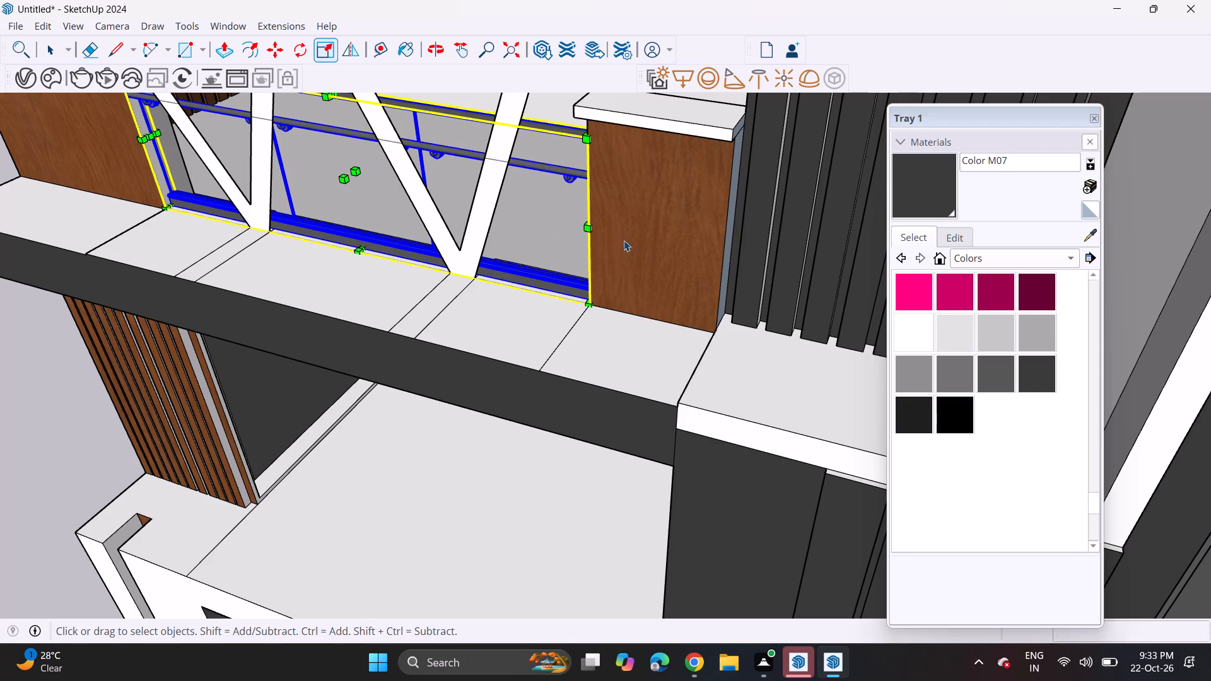
pyautogui.click(624, 240)
# Copy the glass railing about 10' 8 3/4" down onto the balcony below, starting at the vertical wood slat wall.
pyautogui.scroll(-7, 557, 279)
pyautogui.moveTo(523, 282); pyautogui.dragTo(640, 174, button='middle')
pyautogui.scroll(1, 562, 238)
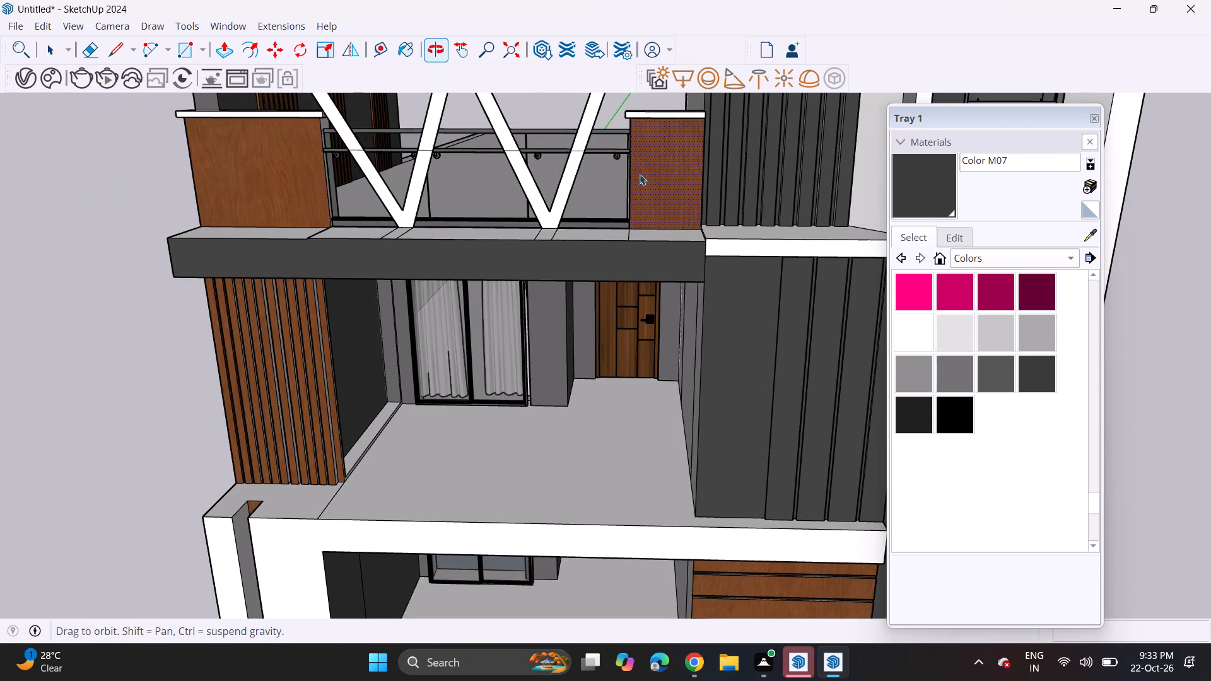
pyautogui.scroll(-6, 562, 188)
pyautogui.click(491, 183)
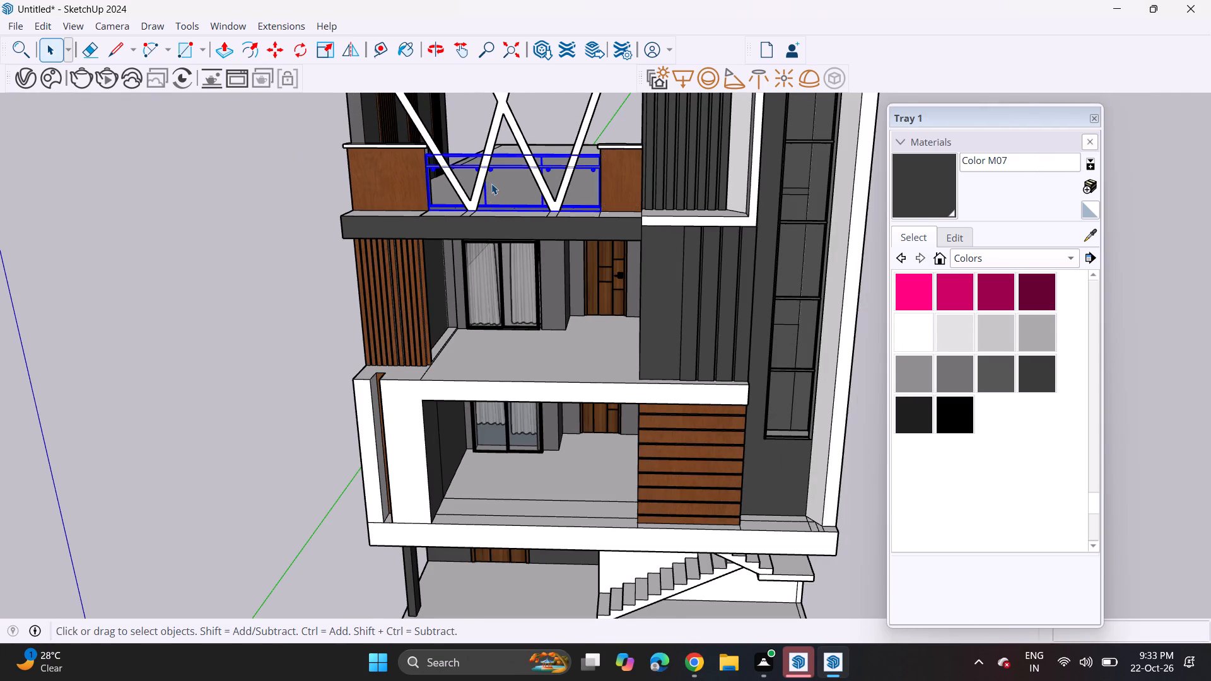
pyautogui.scroll(3, 486, 192)
pyautogui.press('m')
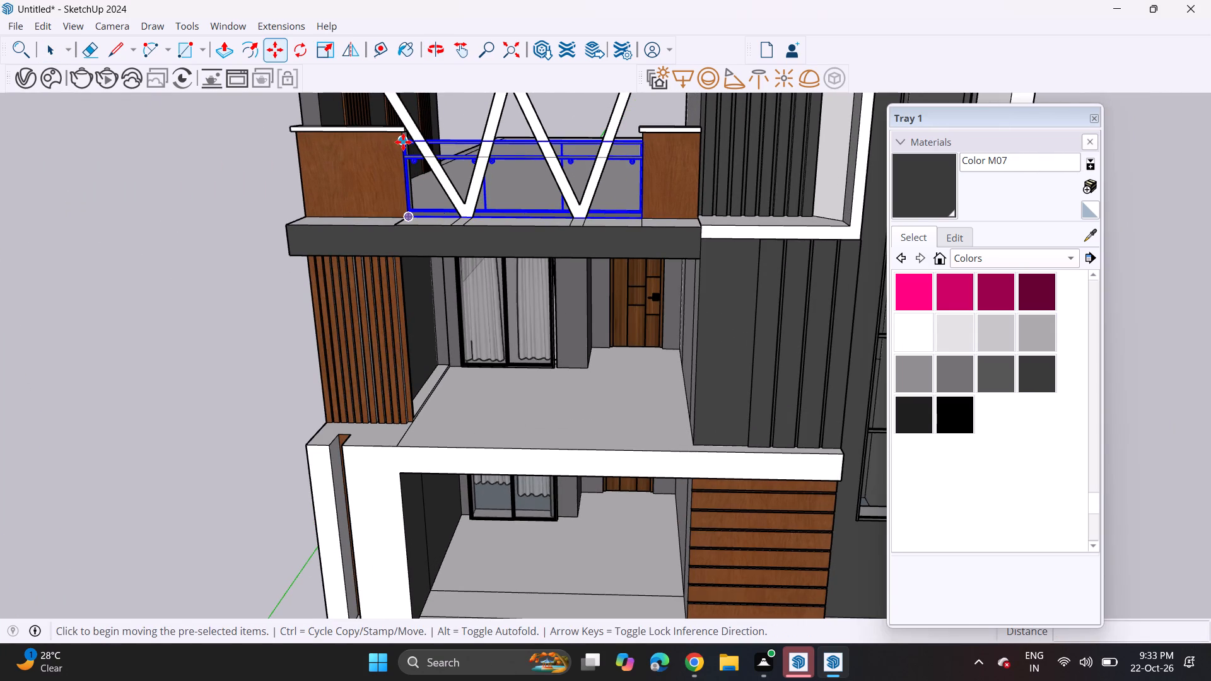
pyautogui.click(403, 142)
pyautogui.keyDown('shift'); pyautogui.moveTo(407, 266); pyautogui.dragTo(413, 192, button='middle'); pyautogui.keyUp('shift')
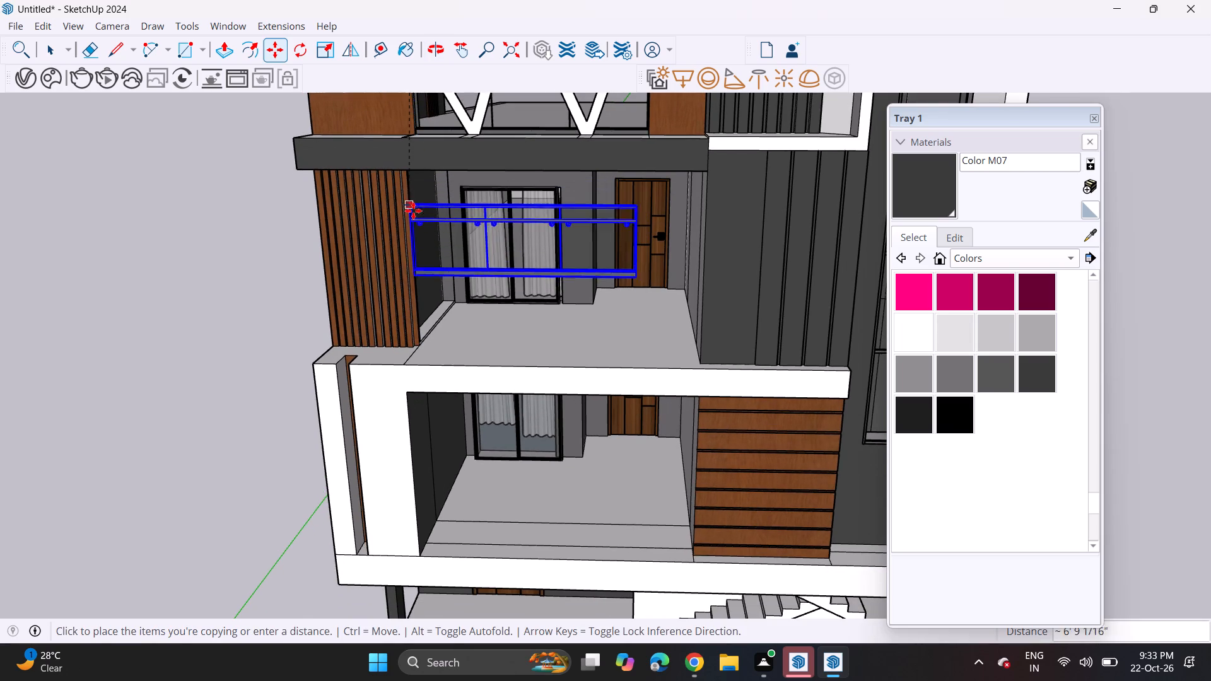
pyautogui.click(417, 283)
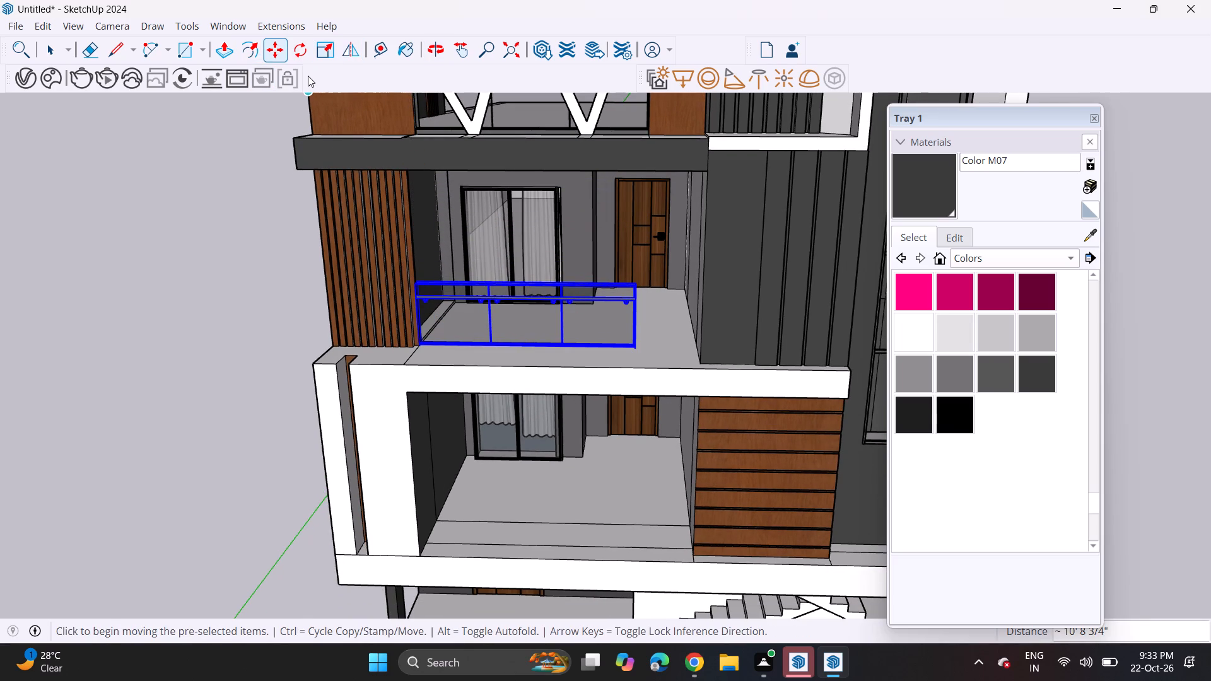
# Scale the copied glass railing lengthwise by about 1.20 towards the dark panelled wall.
pyautogui.moveTo(555, 280); pyautogui.dragTo(296, 306, button='middle')
pyautogui.scroll(9, 450, 322)
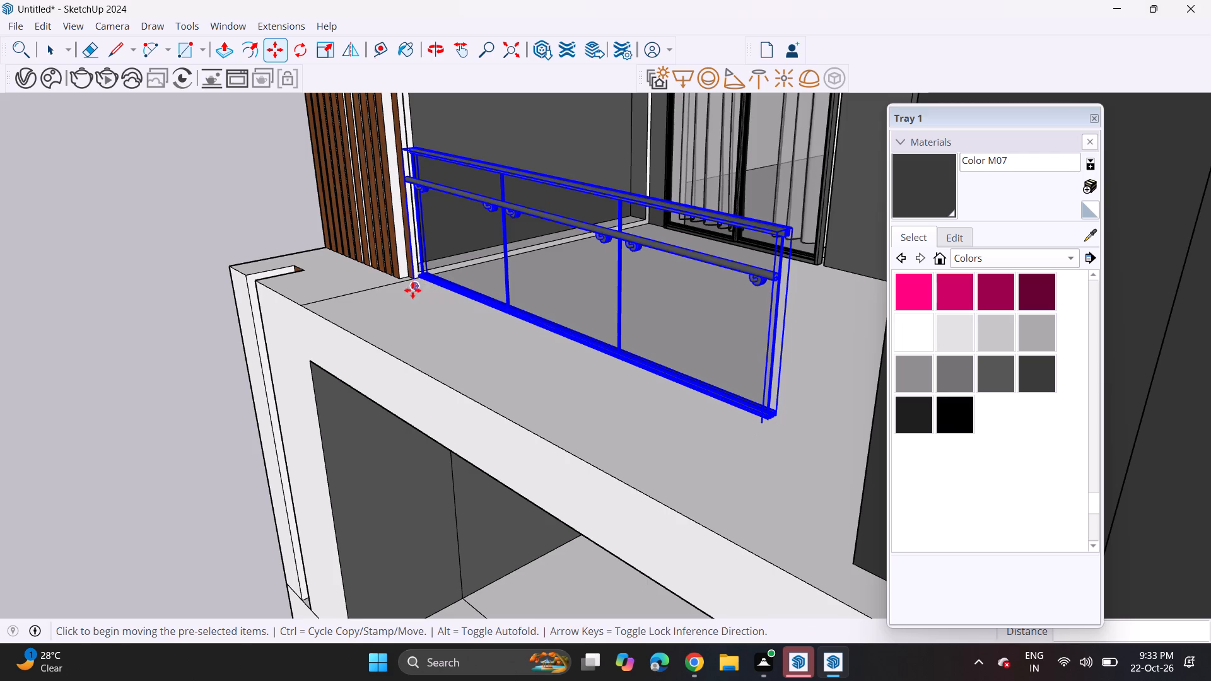
pyautogui.click(330, 40)
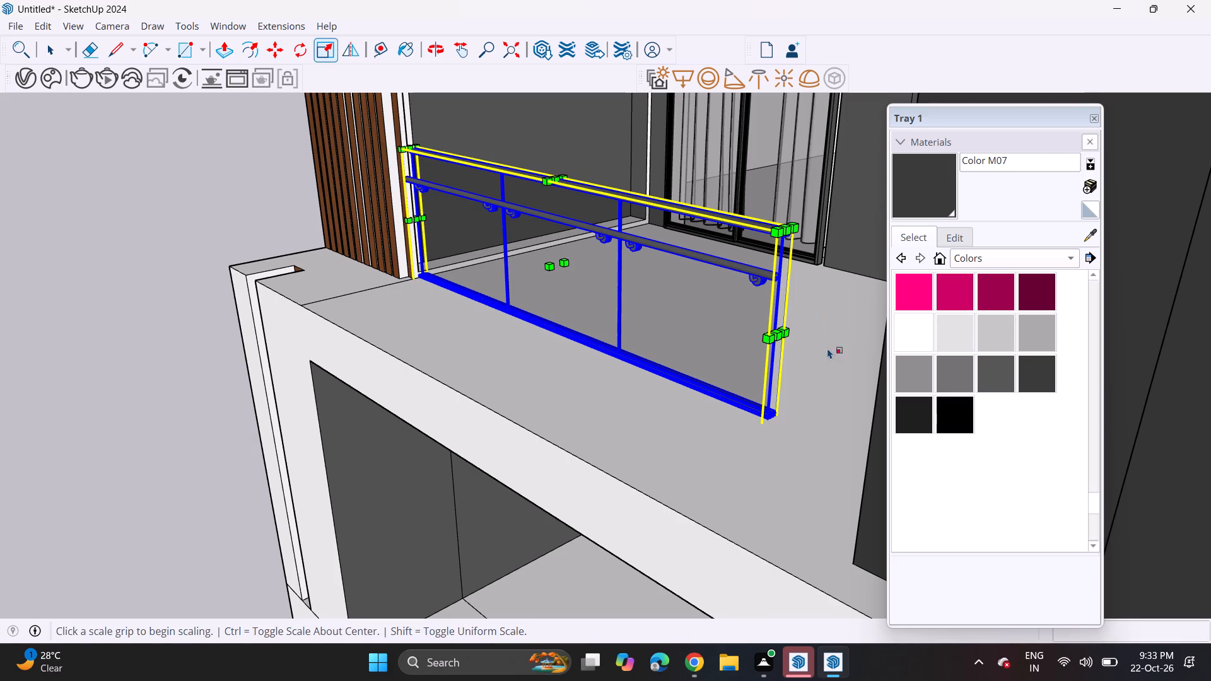
pyautogui.click(779, 332)
pyautogui.scroll(-8, 812, 378)
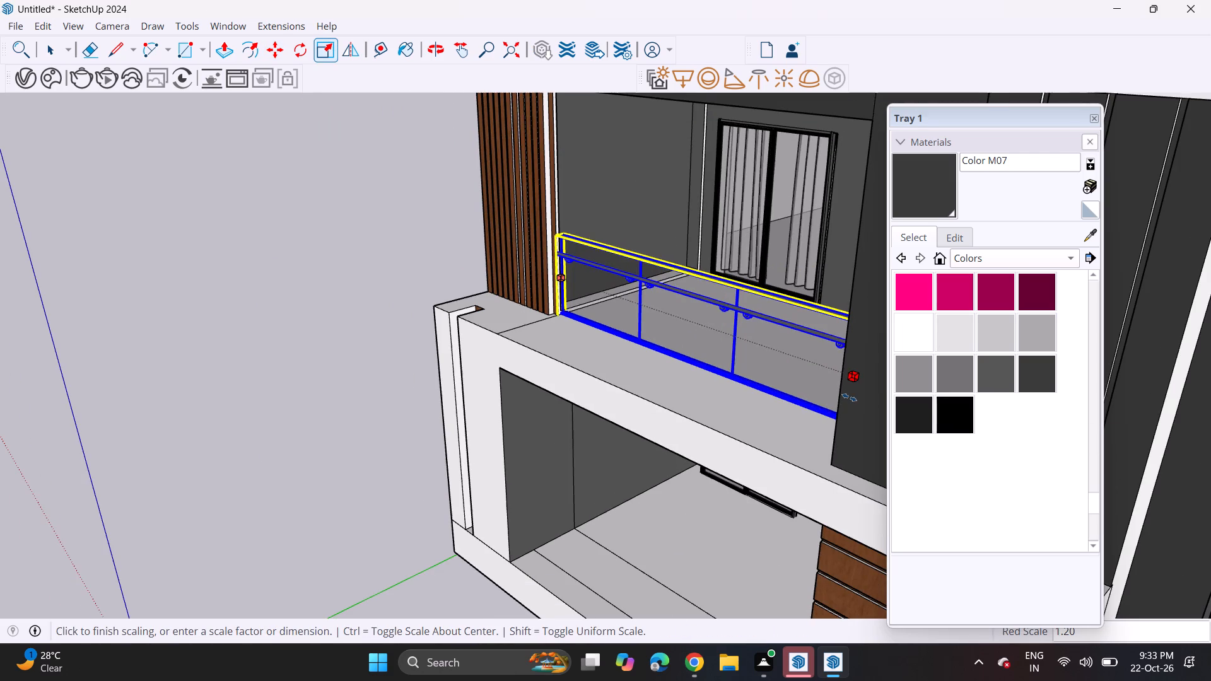
pyautogui.click(849, 399)
pyautogui.moveTo(493, 355); pyautogui.dragTo(692, 255, button='middle')
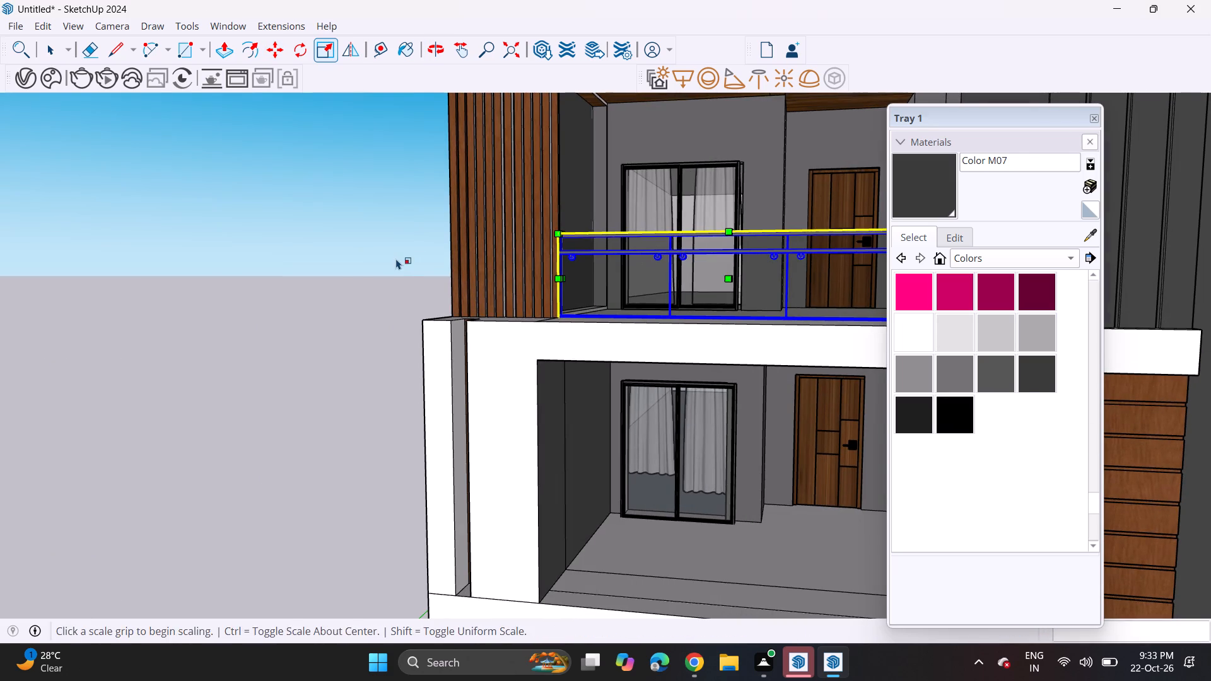
pyautogui.press('space')
pyautogui.click(395, 259)
pyautogui.scroll(-4, 394, 269)
pyautogui.moveTo(390, 306); pyautogui.dragTo(503, 329, button='middle')
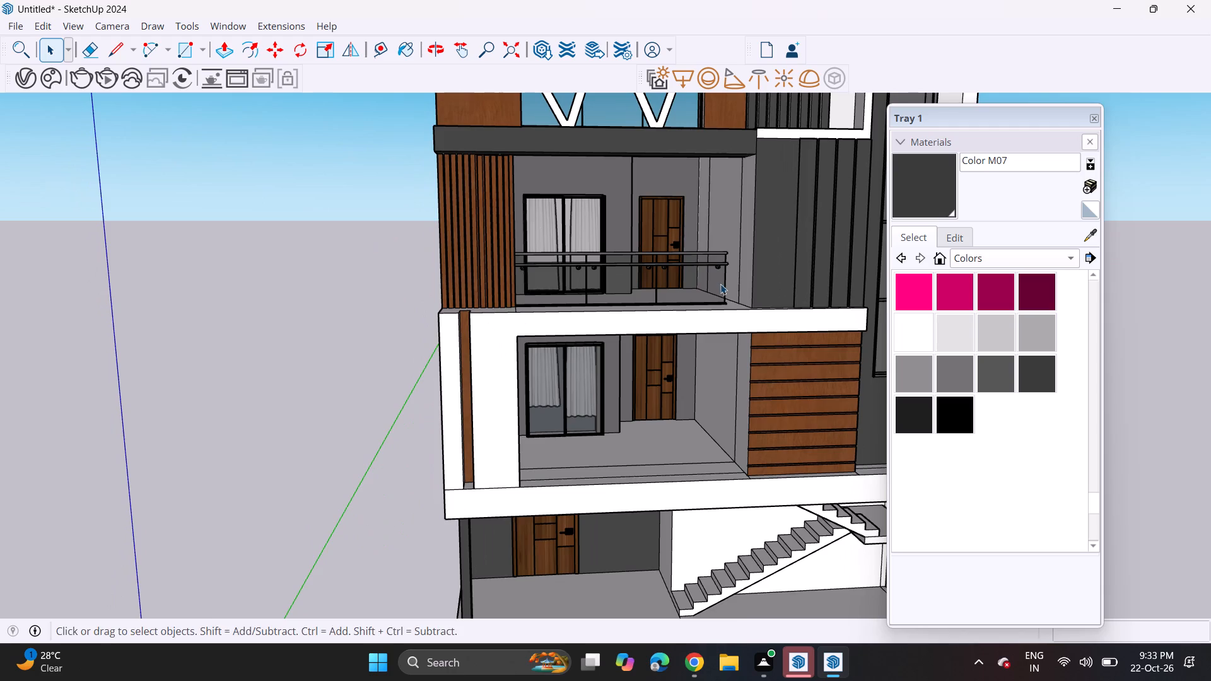
# Scale the same railing slightly longer so its free end meets the dark panelled wall.
pyautogui.scroll(1, 720, 284)
pyautogui.moveTo(720, 284); pyautogui.dragTo(580, 391, button='middle')
pyautogui.scroll(6, 624, 332)
pyautogui.click(732, 310)
pyautogui.keyDown('shift'); pyautogui.moveTo(711, 315); pyautogui.dragTo(478, 317, button='middle'); pyautogui.keyUp('shift')
pyautogui.keyDown('shift'); pyautogui.scroll(1, 694, 315); pyautogui.keyUp('shift')
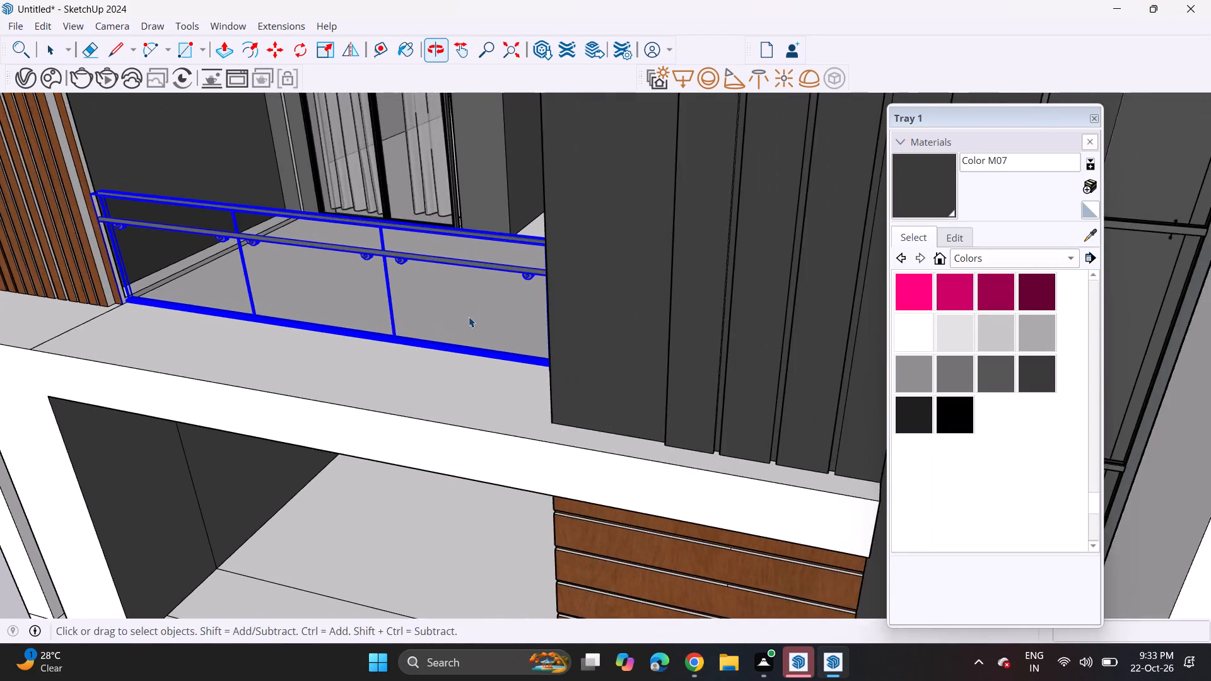
pyautogui.moveTo(469, 317); pyautogui.dragTo(612, 343, button='middle')
pyautogui.click(333, 52)
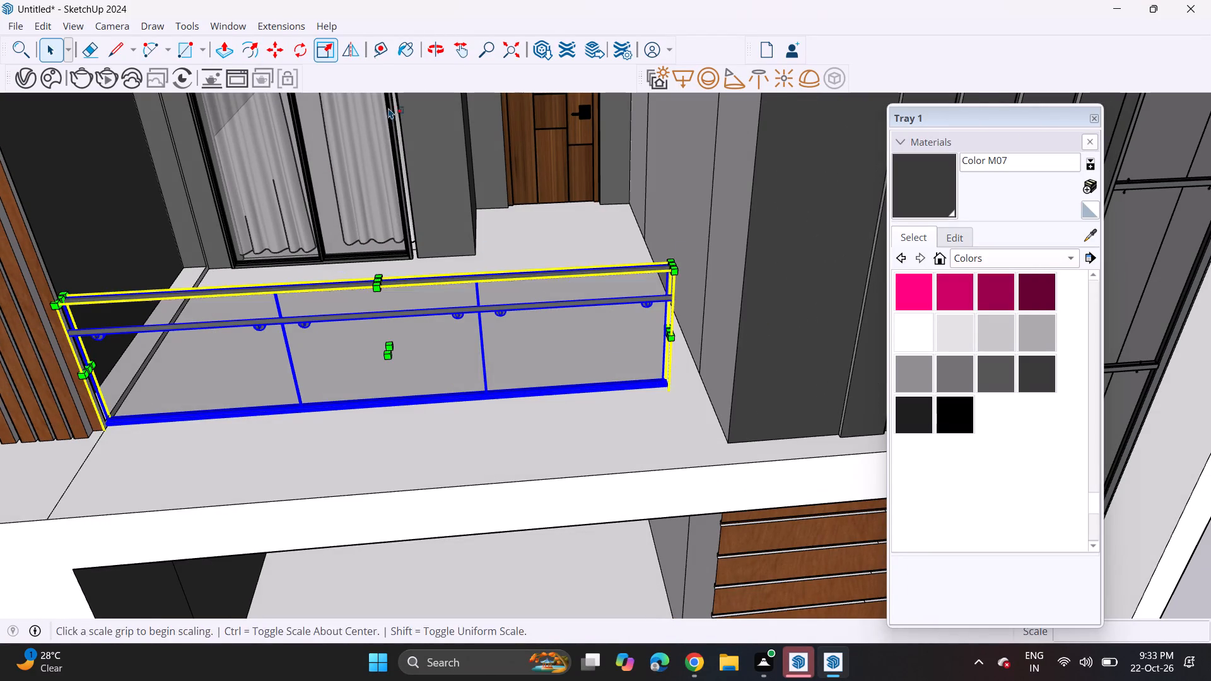
pyautogui.moveTo(677, 253); pyautogui.dragTo(637, 274, button='middle')
pyautogui.scroll(3, 657, 312)
pyautogui.click(640, 359)
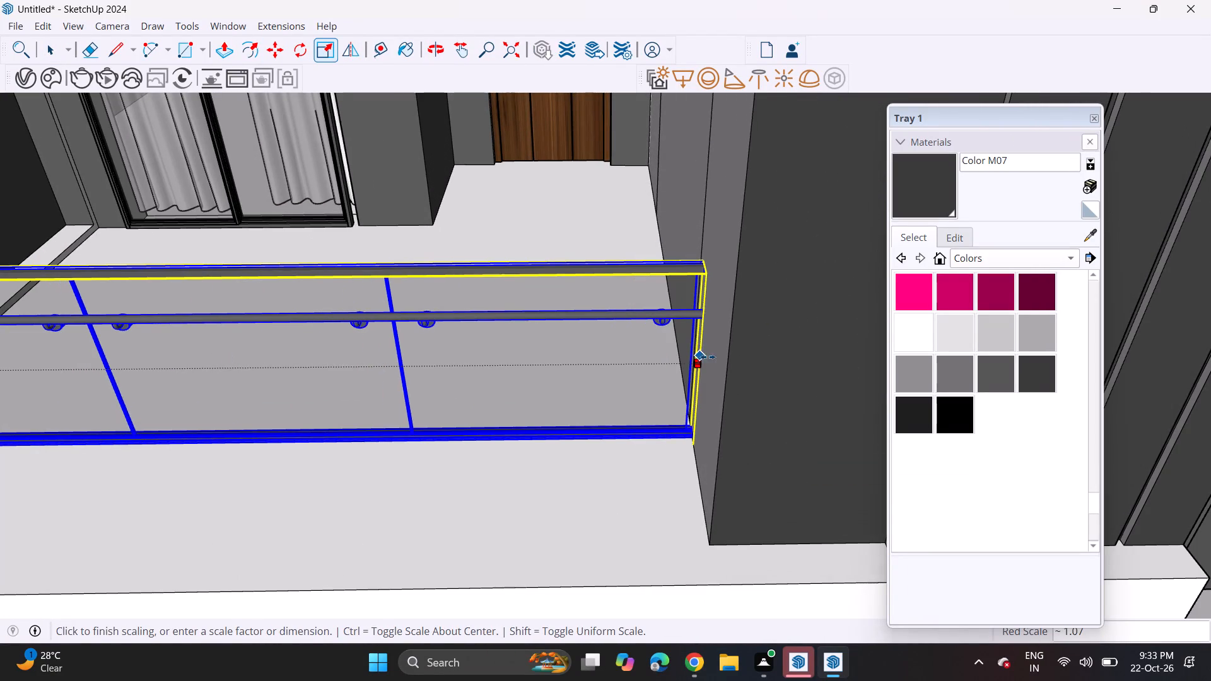
pyautogui.click(720, 358)
pyautogui.scroll(-15, 645, 350)
pyautogui.moveTo(598, 347); pyautogui.dragTo(576, 204, button='middle')
pyautogui.press('space')
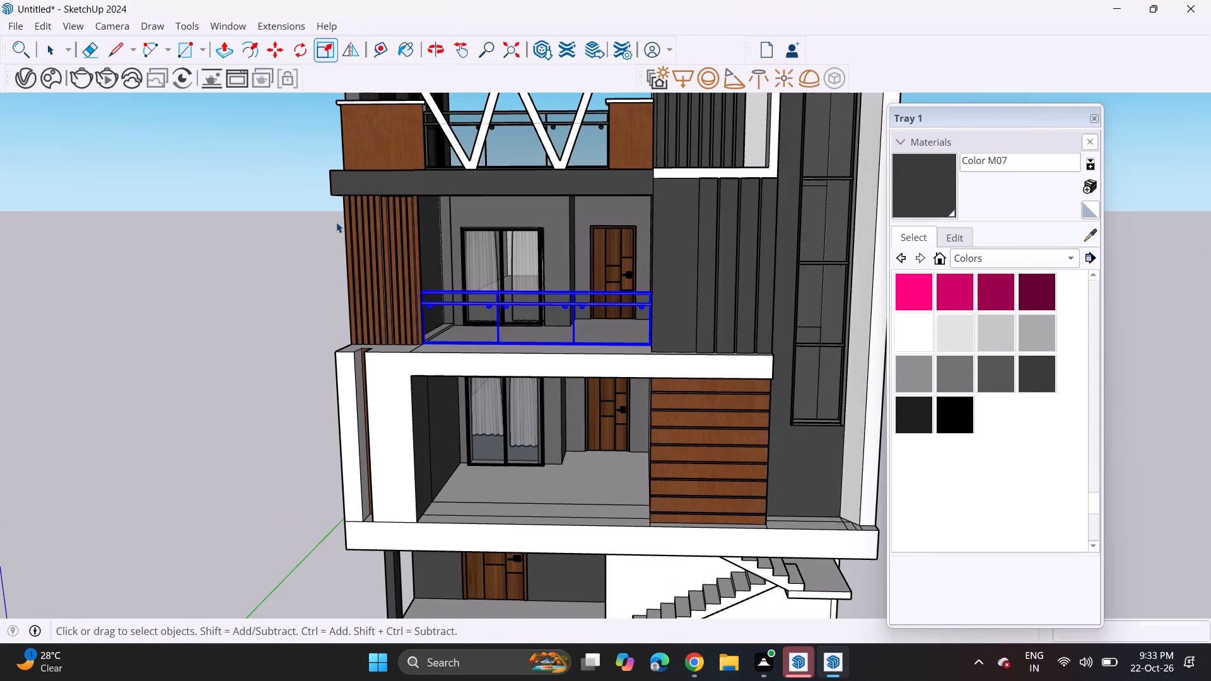
pyautogui.click(336, 223)
# Copy the fitted glass railing straight down onto the lower balcony, inside the white frame opening.
pyautogui.scroll(1, 361, 269)
pyautogui.moveTo(365, 267); pyautogui.dragTo(422, 178, button='middle')
pyautogui.scroll(-4, 421, 184)
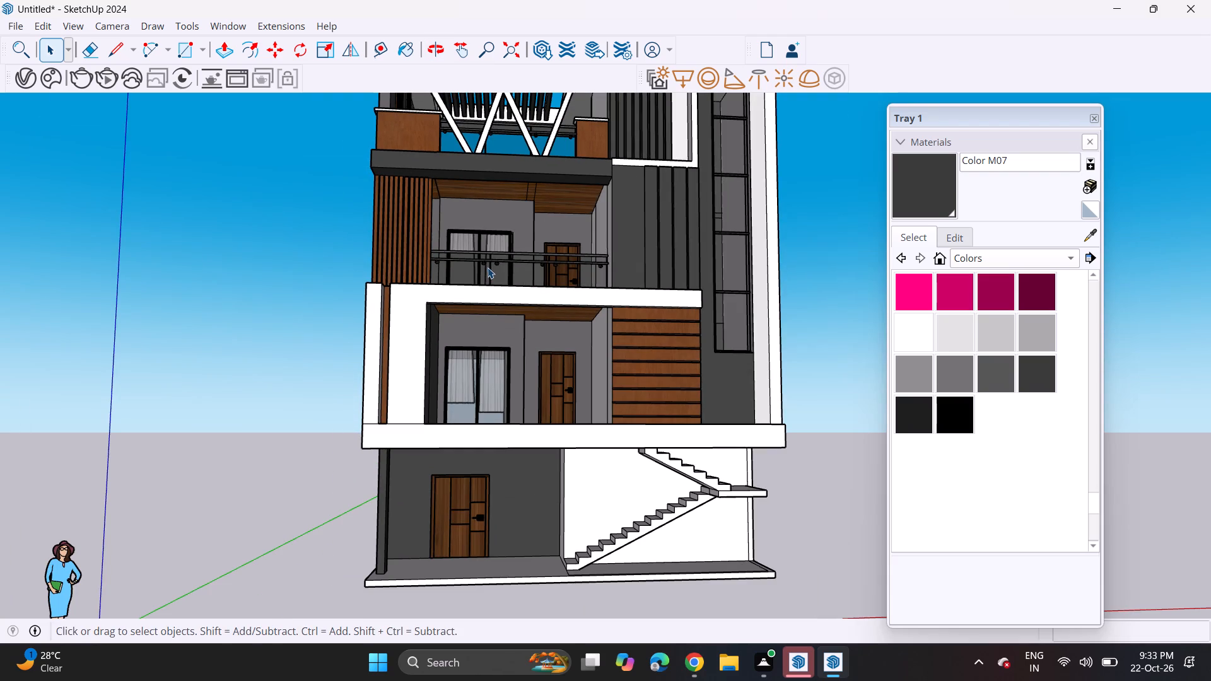
pyautogui.click(488, 267)
pyautogui.press('m')
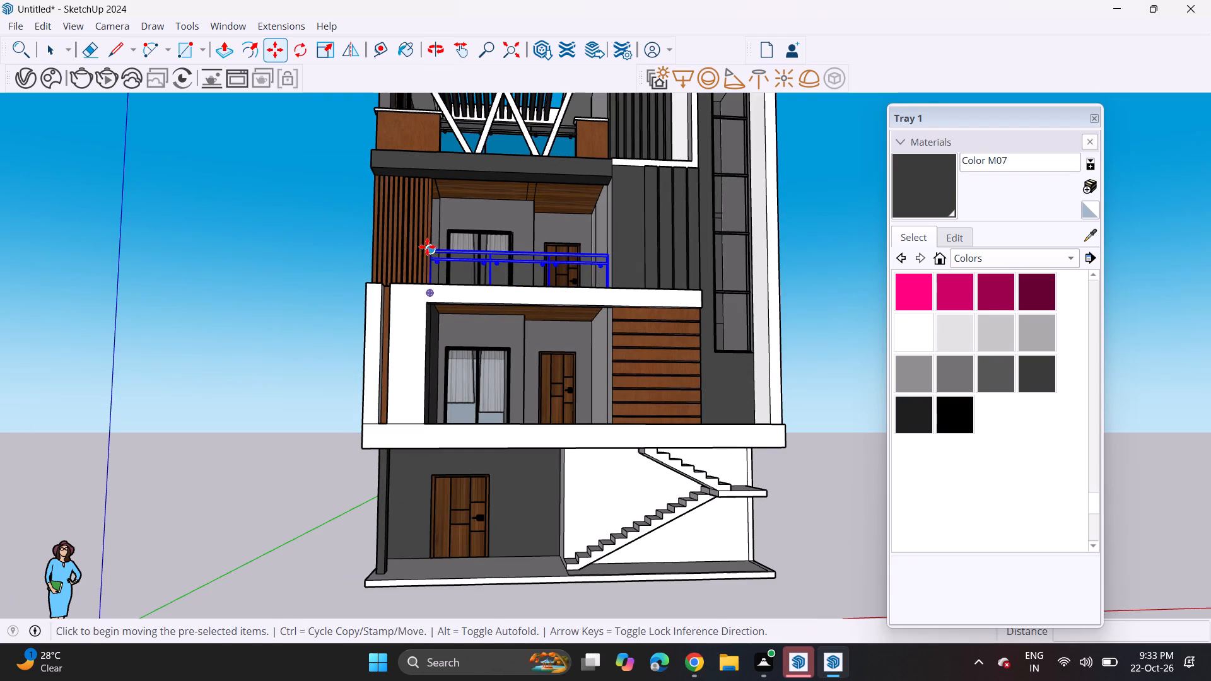
pyautogui.click(427, 247)
pyautogui.moveTo(433, 390); pyautogui.dragTo(401, 439, button='middle')
pyautogui.scroll(5, 418, 400)
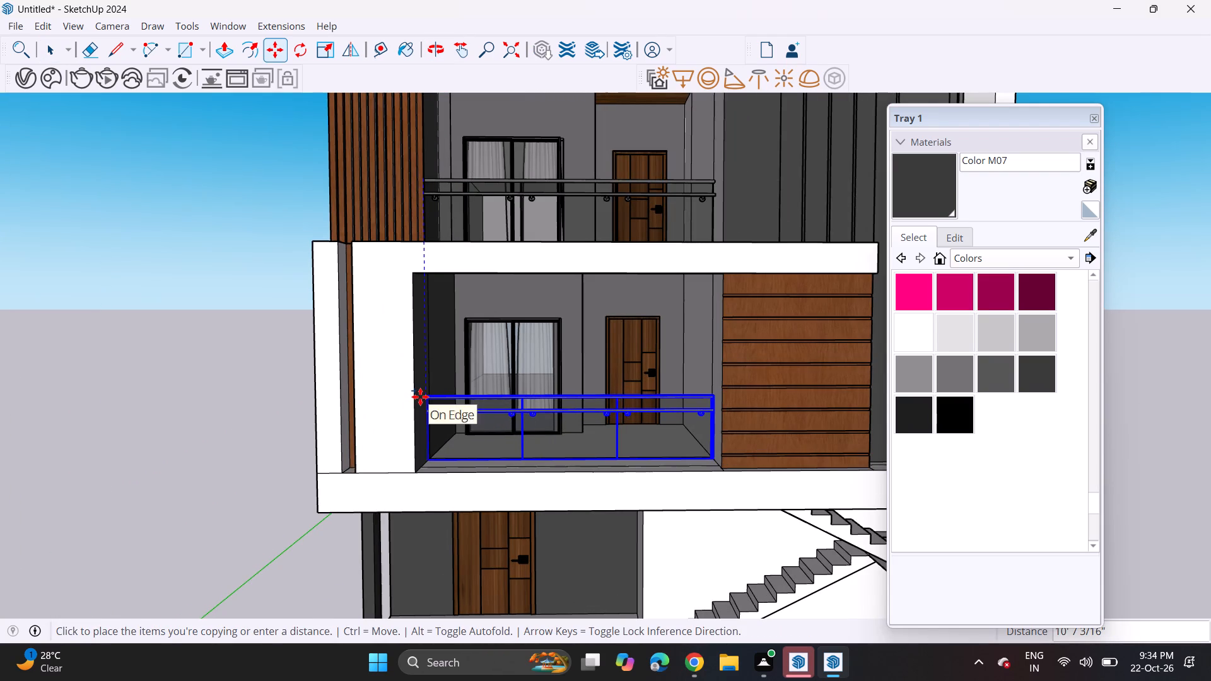
pyautogui.click(419, 397)
# Move the lower balcony's railing about 1' 10 13/16" forward towards the front of the white frame opening.
pyautogui.moveTo(423, 392); pyautogui.dragTo(379, 451, button='middle')
pyautogui.scroll(5, 429, 388)
pyautogui.click(422, 407)
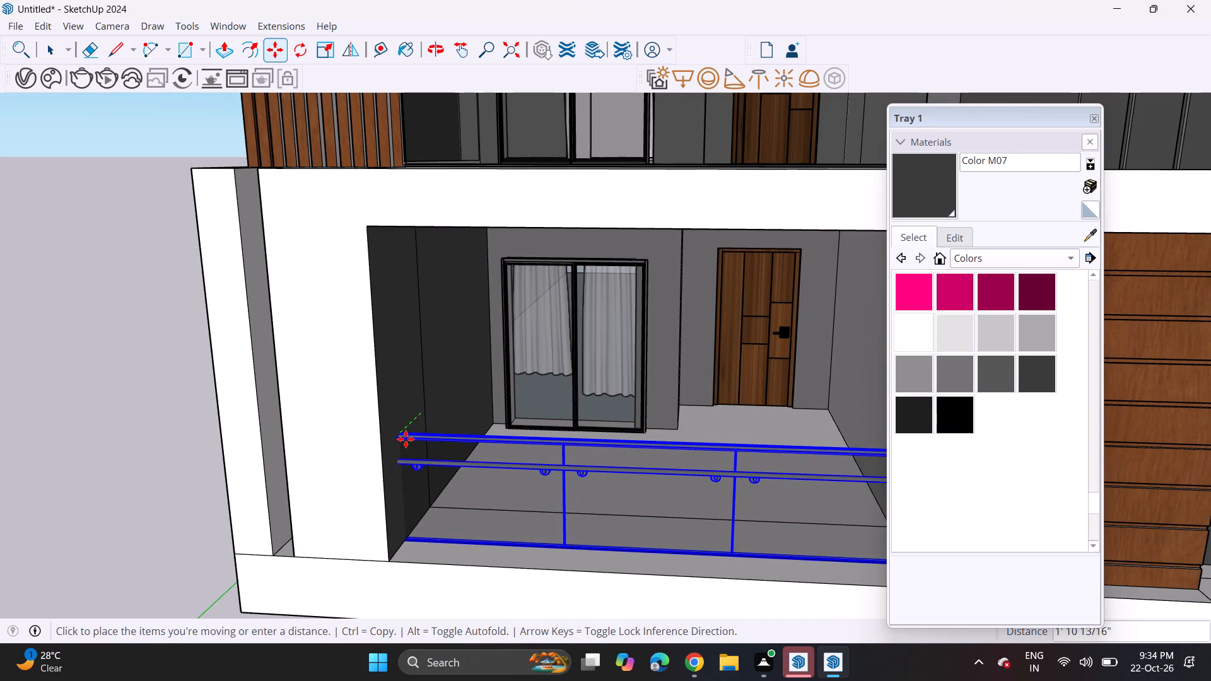
pyautogui.click(406, 439)
pyautogui.press('space')
pyautogui.click(218, 361)
# Examine the fitted railings on both balconies and the full front facade.
pyautogui.scroll(-6, 218, 361)
pyautogui.moveTo(226, 368); pyautogui.dragTo(296, 325, button='middle')
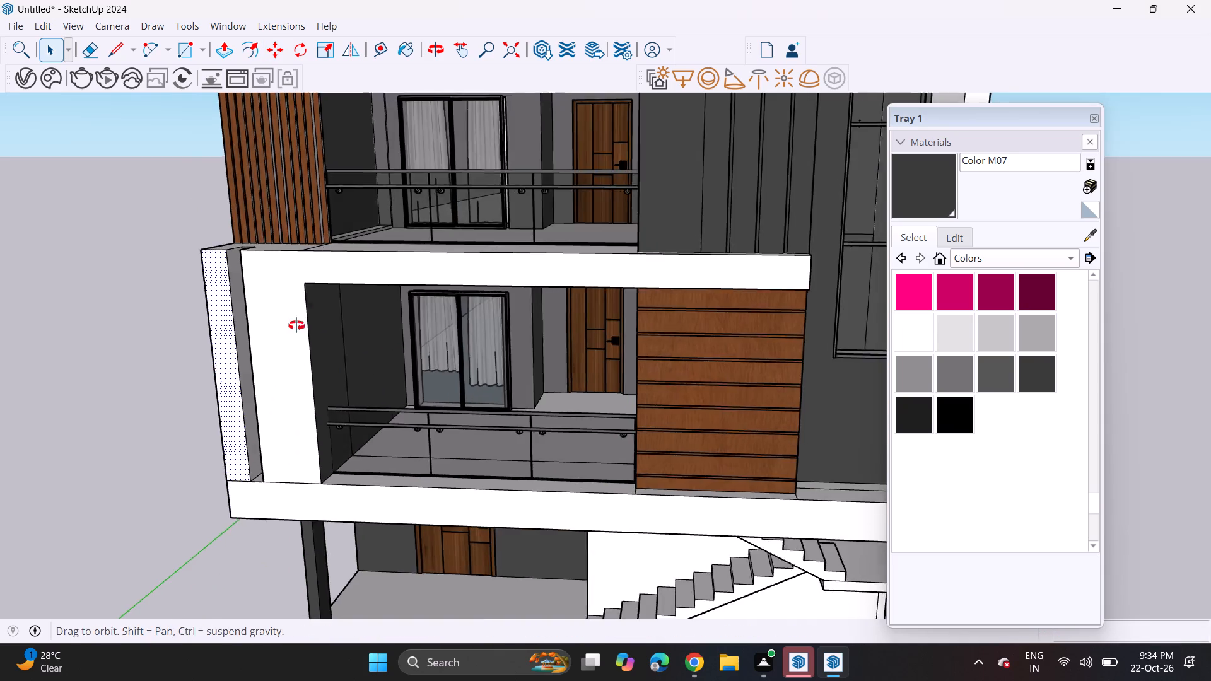
pyautogui.moveTo(296, 325); pyautogui.dragTo(342, 289, button='middle')
pyautogui.scroll(1, 342, 289)
pyautogui.click(156, 317)
pyautogui.scroll(-6, 310, 321)
pyautogui.moveTo(293, 320); pyautogui.dragTo(259, 323, button='middle')
pyautogui.scroll(-5, 265, 314)
pyautogui.moveTo(317, 310); pyautogui.dragTo(442, 334, button='middle')
pyautogui.moveTo(443, 336); pyautogui.dragTo(397, 286, button='middle')
pyautogui.scroll(1, 414, 282)
pyautogui.scroll(-4, 414, 282)
pyautogui.moveTo(437, 248); pyautogui.dragTo(450, 275, button='middle')
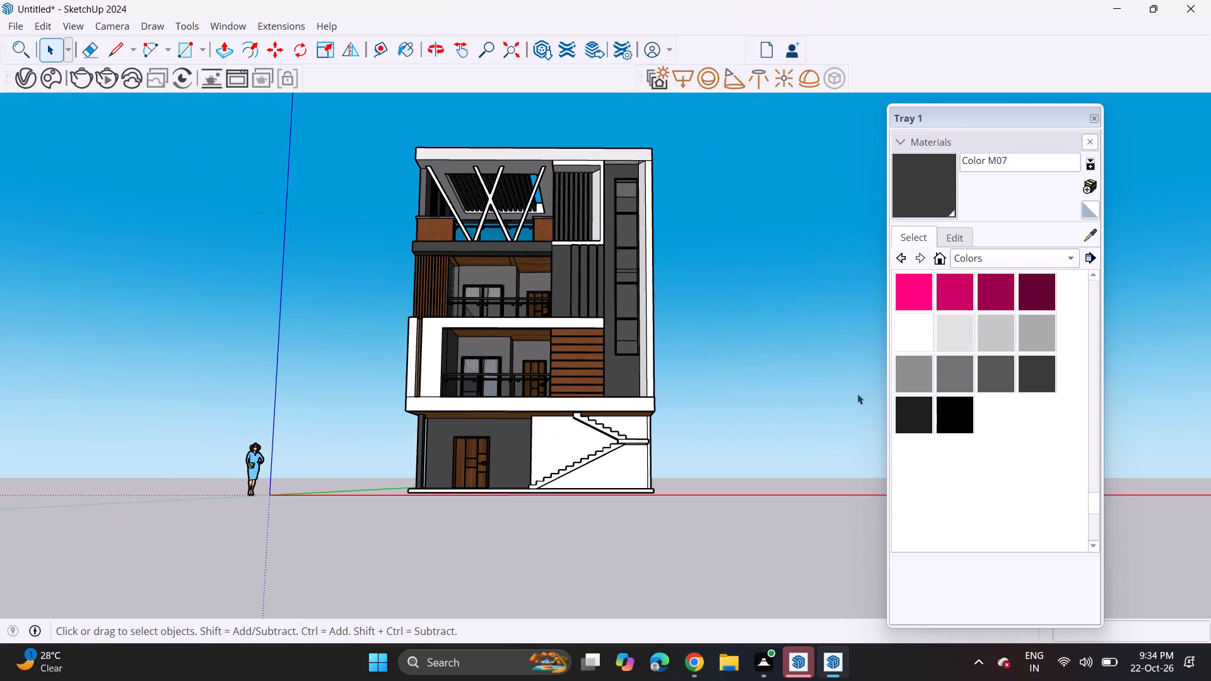
# Paint the side of the ground-floor staircase's lower flight with Blacktop Old 02 from the Asphalt and Concrete materials.
pyautogui.click(1024, 335)
pyautogui.scroll(1, 494, 491)
pyautogui.moveTo(494, 491); pyautogui.dragTo(496, 515, button='middle')
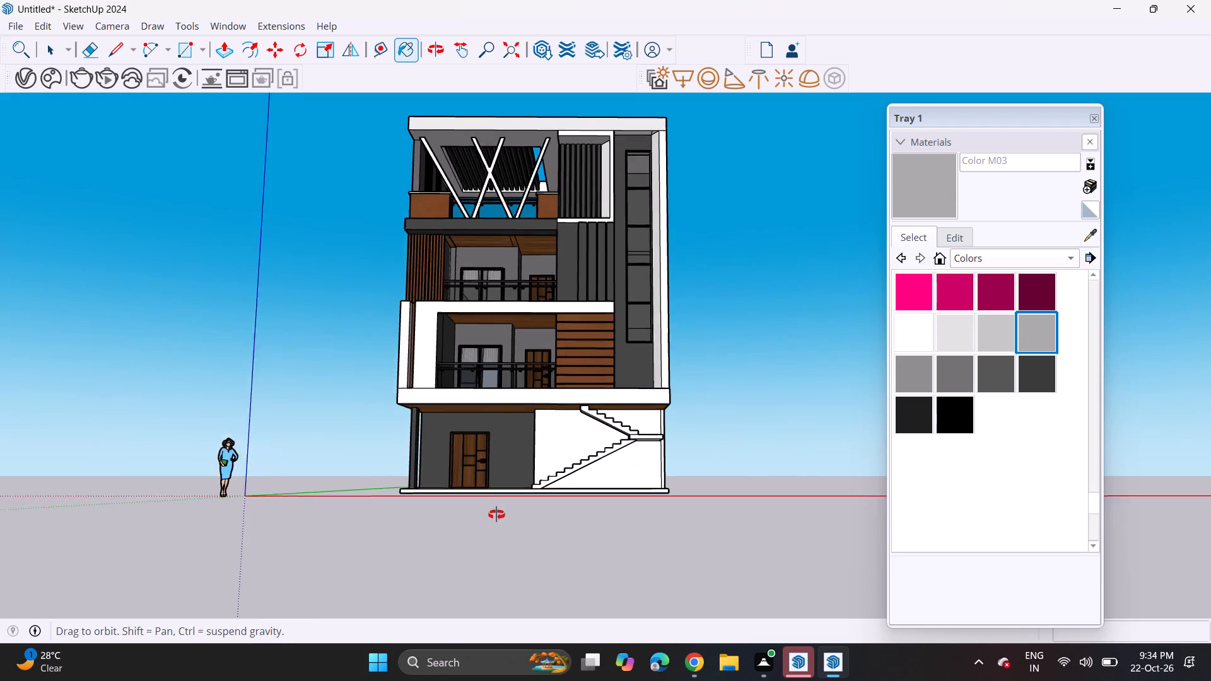
pyautogui.moveTo(496, 515); pyautogui.dragTo(512, 562, button='middle')
pyautogui.scroll(-1, 512, 564)
pyautogui.scroll(13, 544, 498)
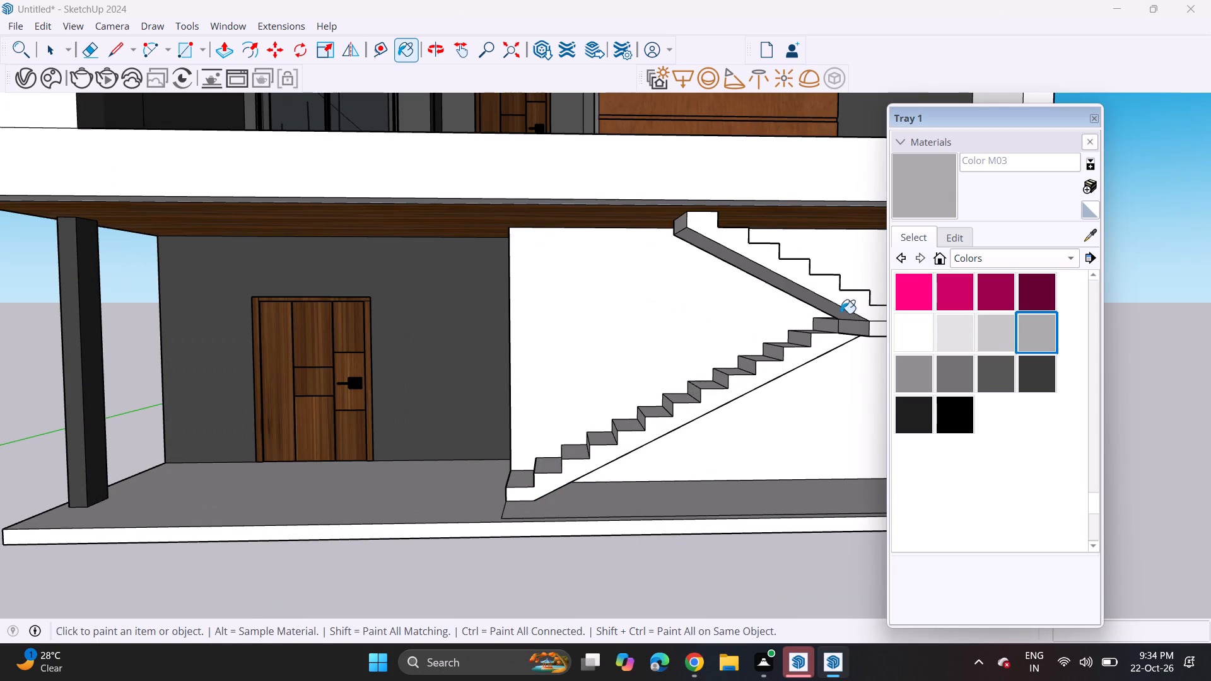
pyautogui.click(951, 253)
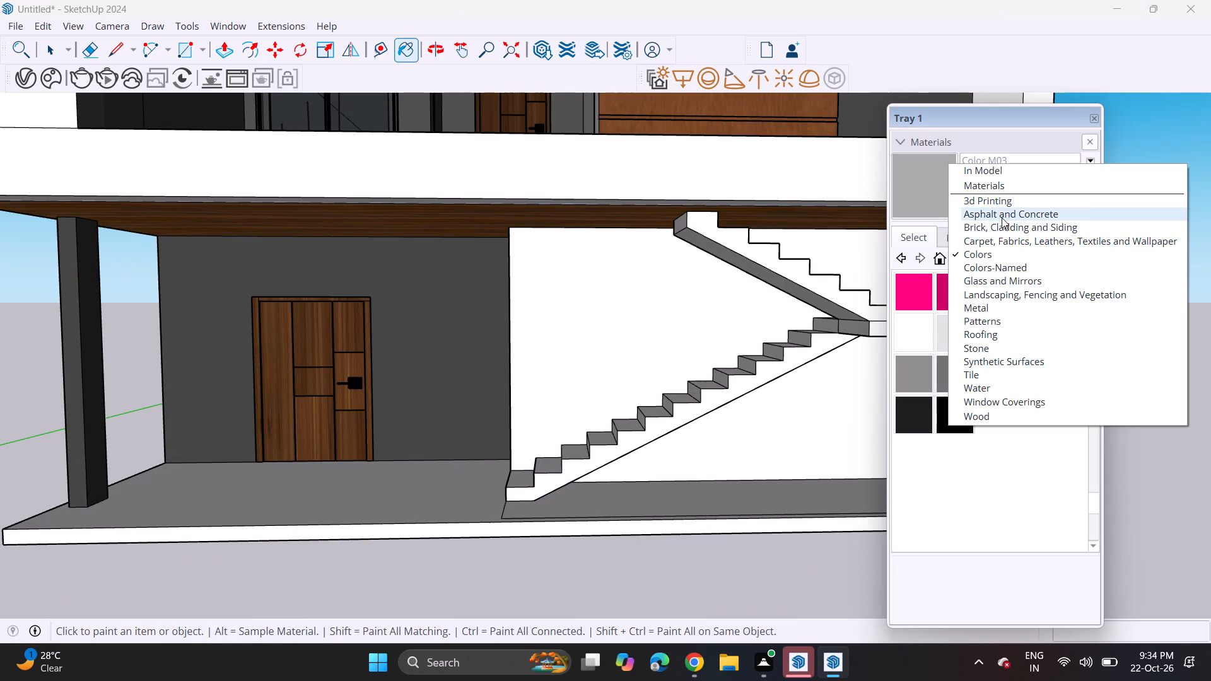
pyautogui.click(1002, 218)
pyautogui.scroll(6, 926, 341)
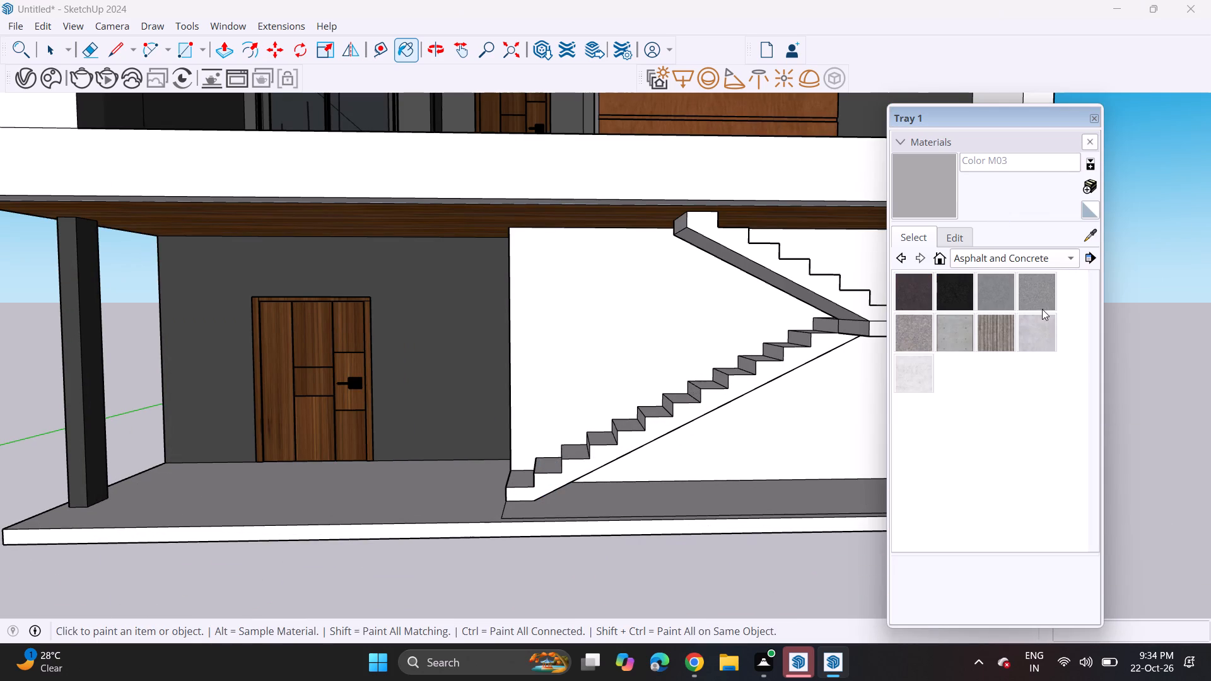
pyautogui.scroll(6, 1042, 309)
pyautogui.click(1031, 294)
pyautogui.click(575, 472)
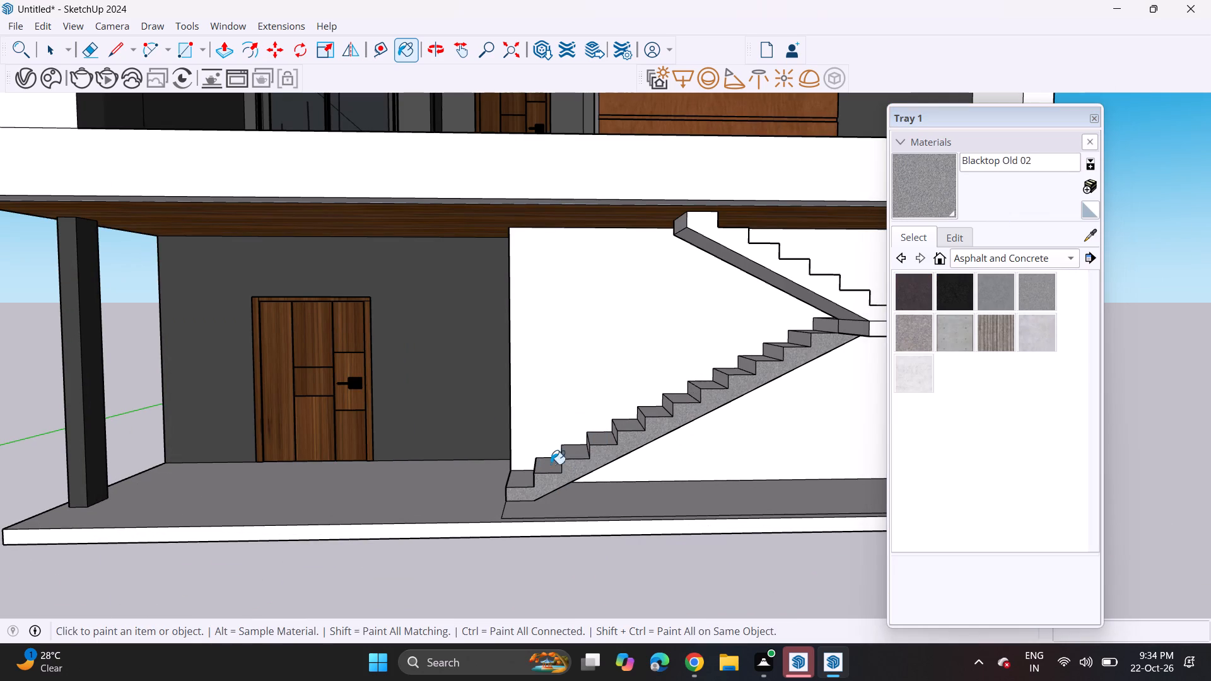
# Paint the lower flight's treads and risers with Blacktop Old 02, from the bottom step to beyond mid-flight.
pyautogui.click(524, 475)
pyautogui.click(541, 467)
pyautogui.click(565, 450)
pyautogui.click(595, 439)
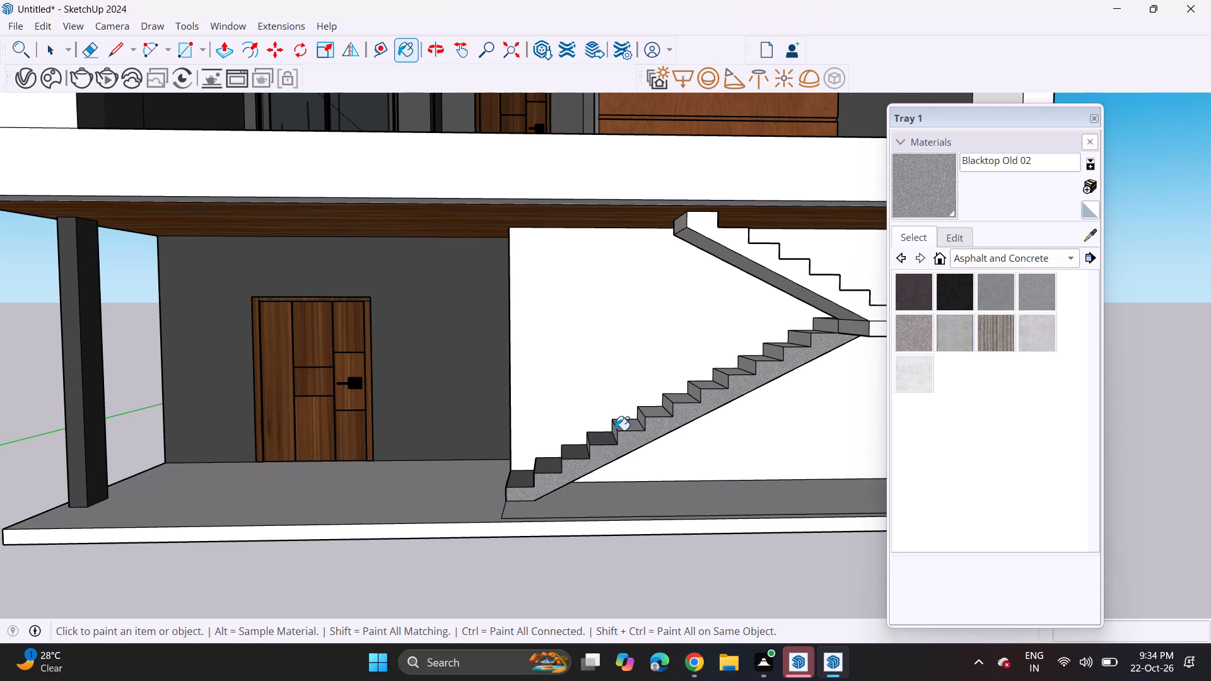
pyautogui.click(624, 425)
pyautogui.click(657, 417)
pyautogui.click(661, 410)
pyautogui.click(670, 396)
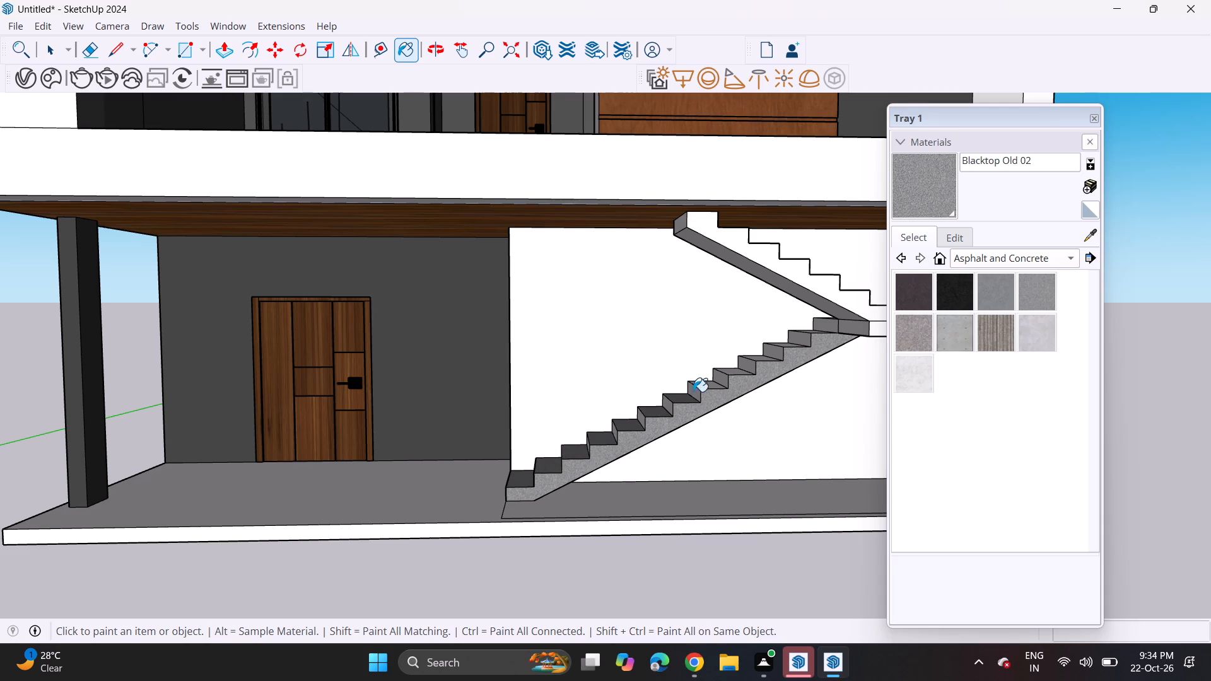
pyautogui.click(695, 390)
pyautogui.click(705, 383)
pyautogui.click(712, 393)
pyautogui.click(720, 380)
pyautogui.click(708, 386)
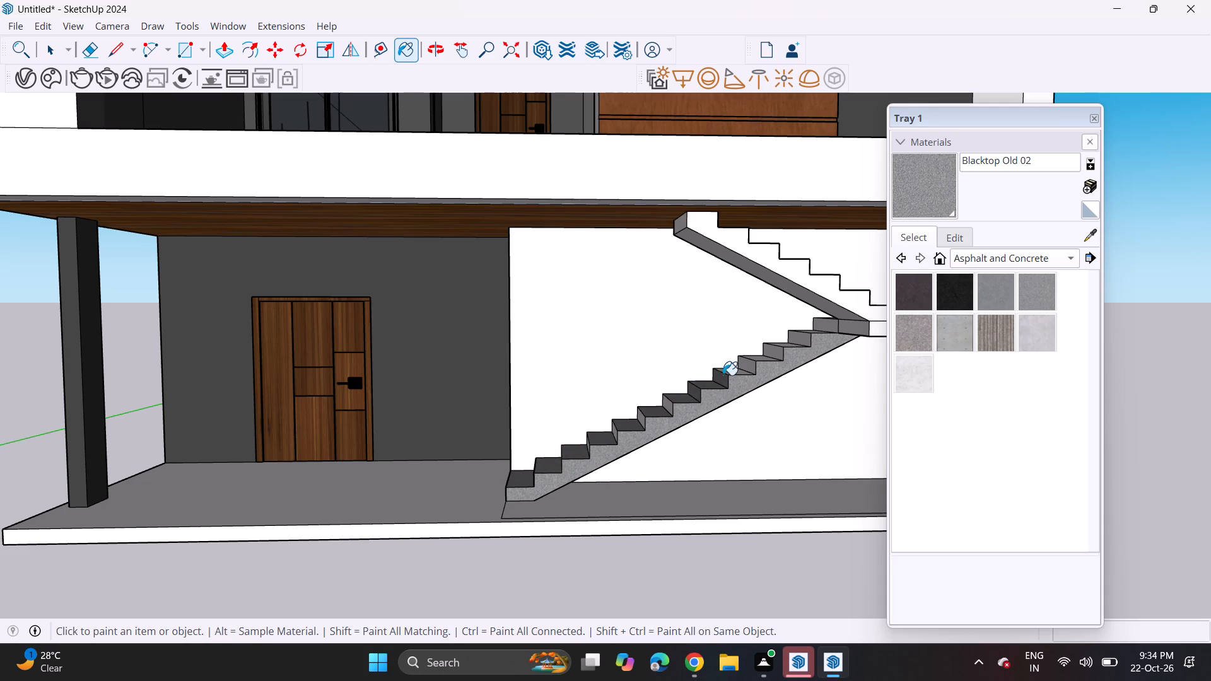
# Paint the lower flight's remaining upper steps and the wall behind the staircase with Blacktop Old 02.
pyautogui.click(729, 371)
pyautogui.click(752, 360)
pyautogui.click(754, 371)
pyautogui.click(757, 360)
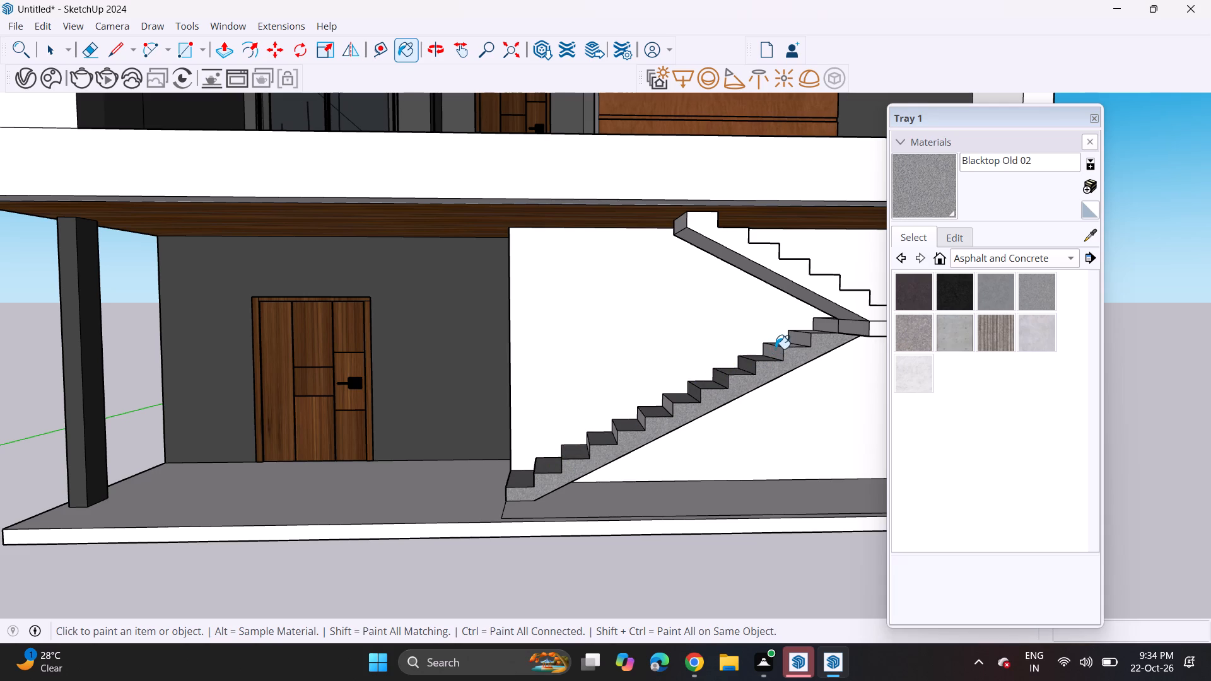
pyautogui.click(775, 349)
pyautogui.click(787, 341)
pyautogui.click(787, 343)
pyautogui.click(798, 337)
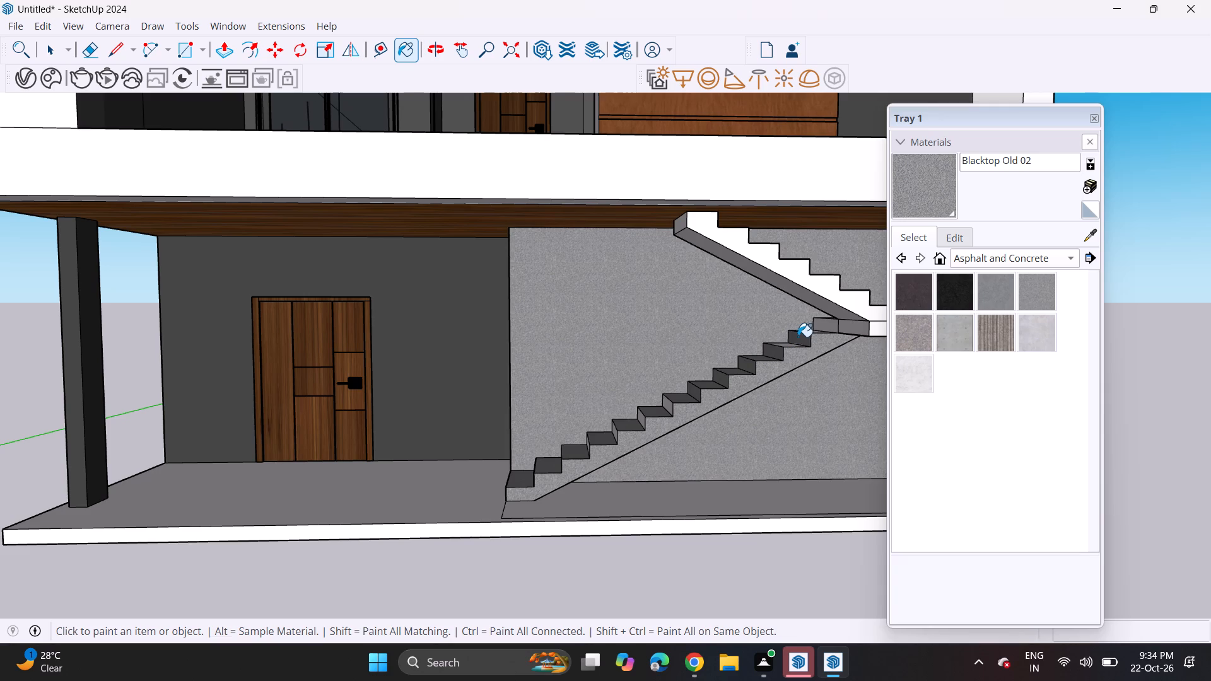
pyautogui.click(807, 334)
pyautogui.click(820, 322)
# Paint the landing edges, the upper flight's underside and side, and the stair wall's narrow end with Blacktop Old 02.
pyautogui.click(848, 332)
pyautogui.click(855, 319)
pyautogui.click(874, 325)
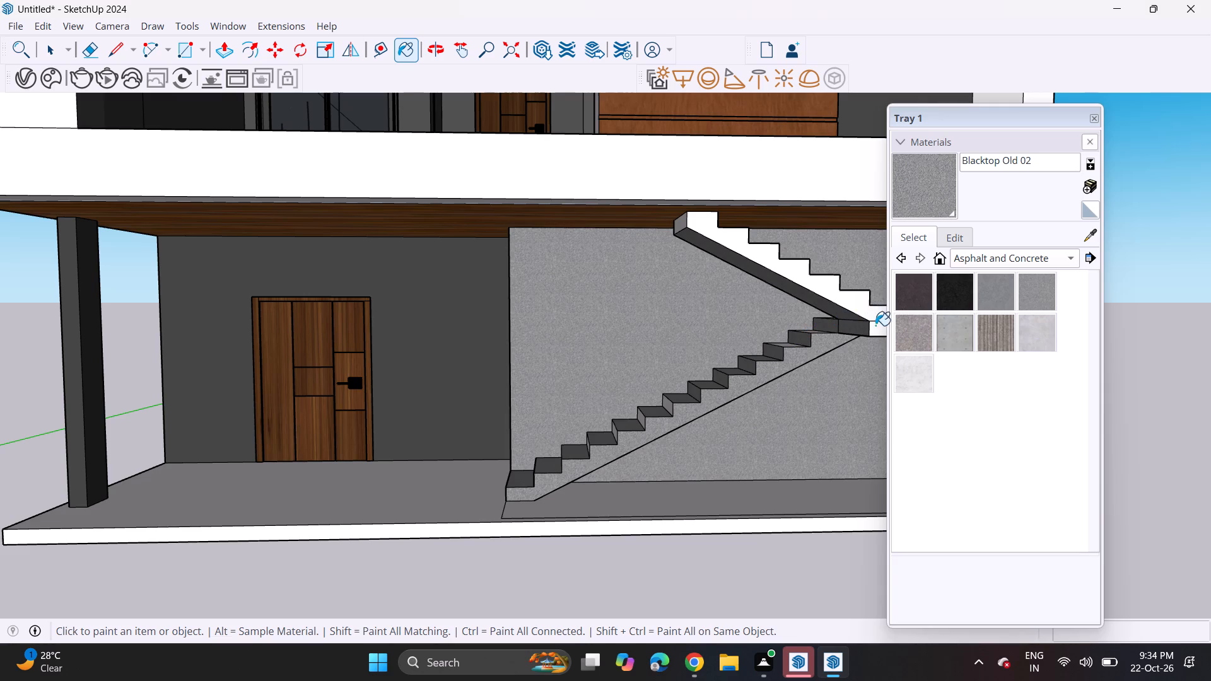
pyautogui.click(870, 316)
pyautogui.scroll(2, 827, 296)
pyautogui.scroll(-11, 732, 286)
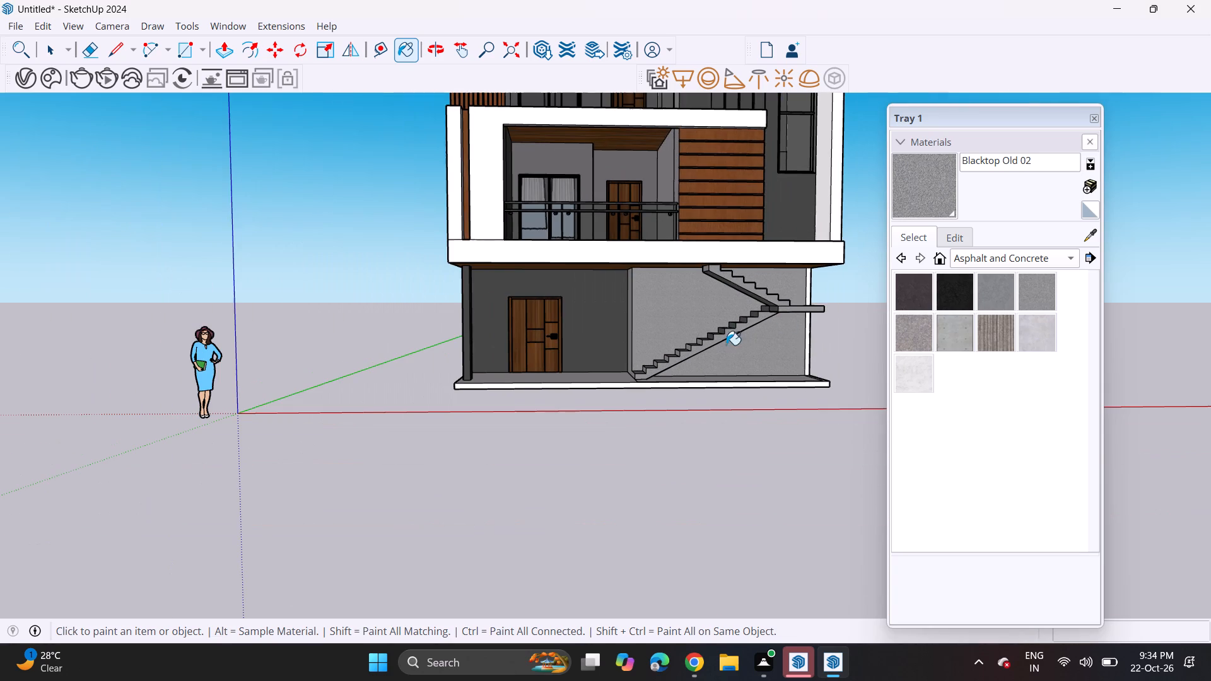
pyautogui.click(807, 343)
pyautogui.scroll(1, 749, 322)
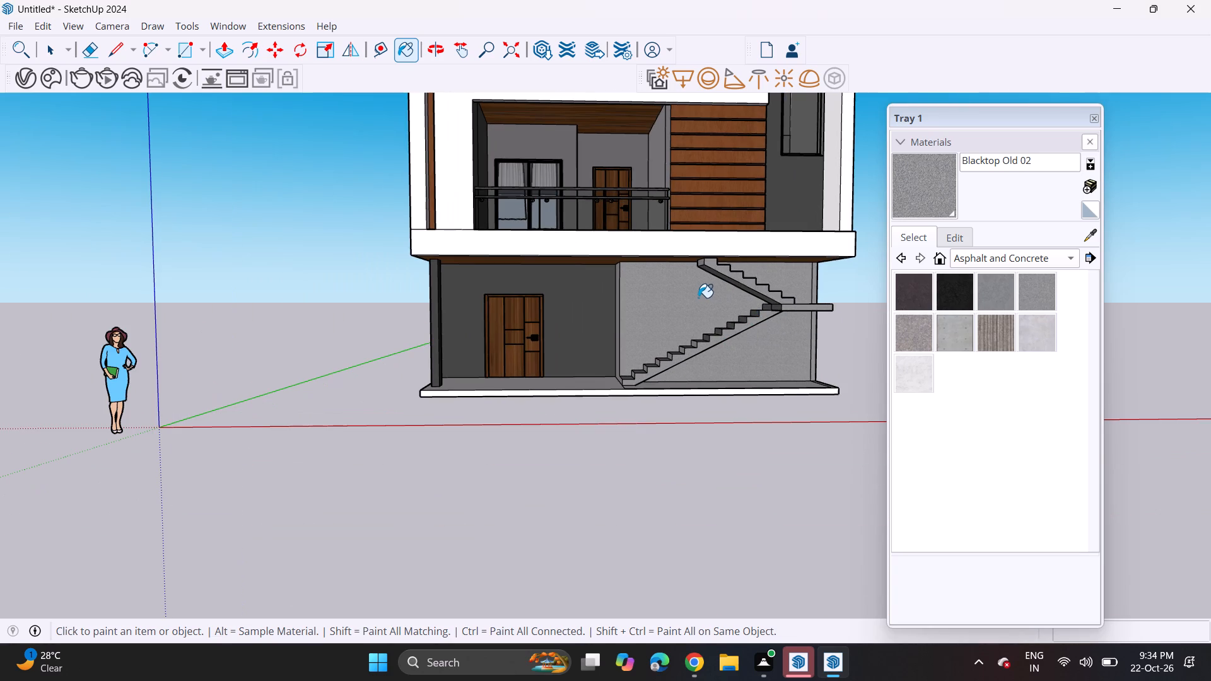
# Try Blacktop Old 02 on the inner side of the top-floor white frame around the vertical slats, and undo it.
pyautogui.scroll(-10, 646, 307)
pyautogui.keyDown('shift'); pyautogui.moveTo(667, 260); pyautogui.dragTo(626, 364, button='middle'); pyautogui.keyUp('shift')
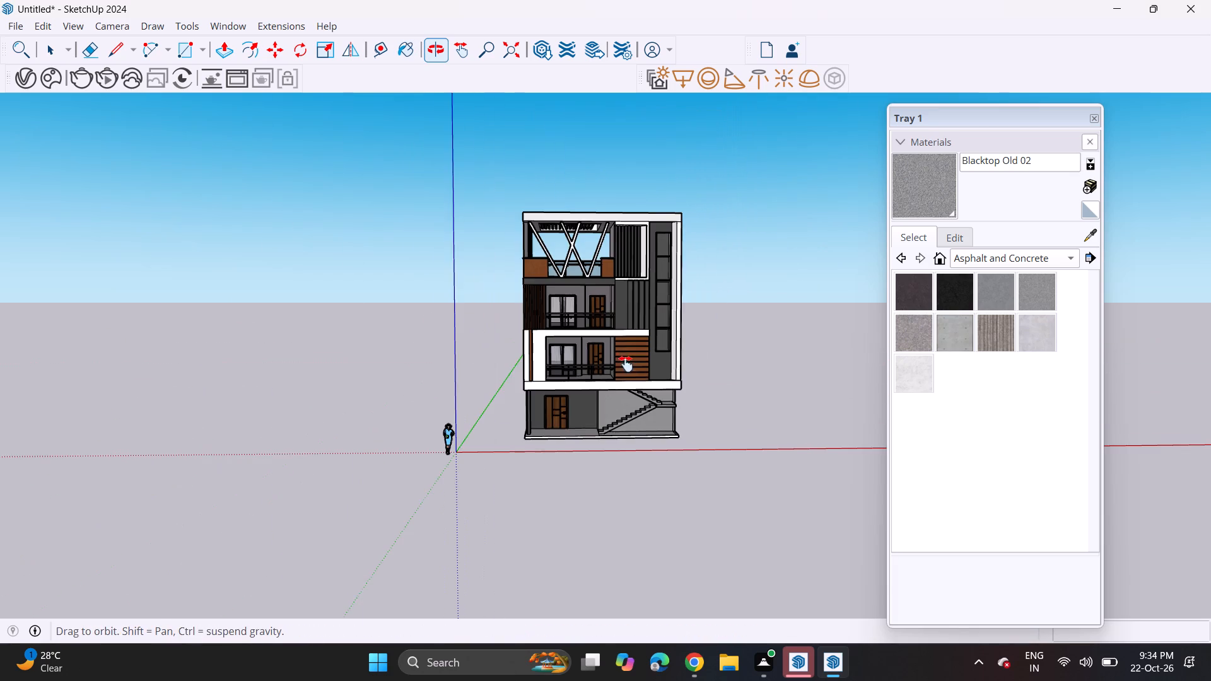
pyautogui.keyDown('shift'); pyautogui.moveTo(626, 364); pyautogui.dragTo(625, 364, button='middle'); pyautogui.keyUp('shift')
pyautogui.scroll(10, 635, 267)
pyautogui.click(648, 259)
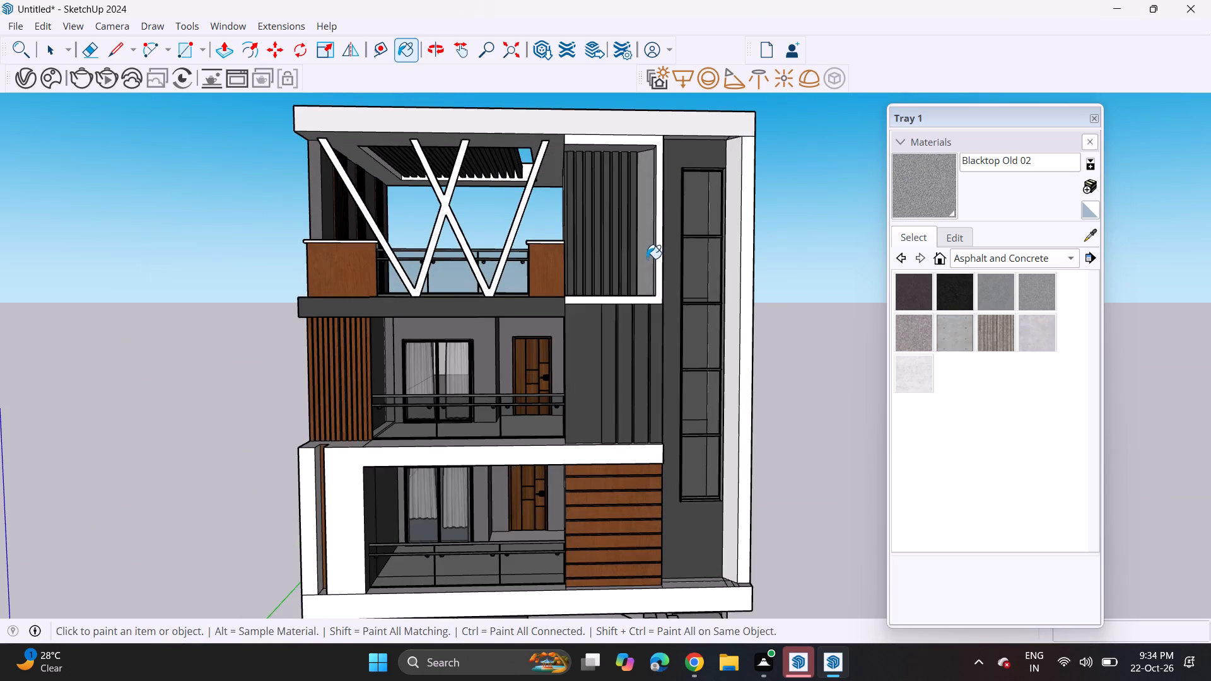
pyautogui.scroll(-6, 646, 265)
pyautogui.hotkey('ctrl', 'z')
# Extend the ground-floor base slab outward about 6' 2" on the staircase side with Push/Pull.
pyautogui.scroll(-3, 624, 313)
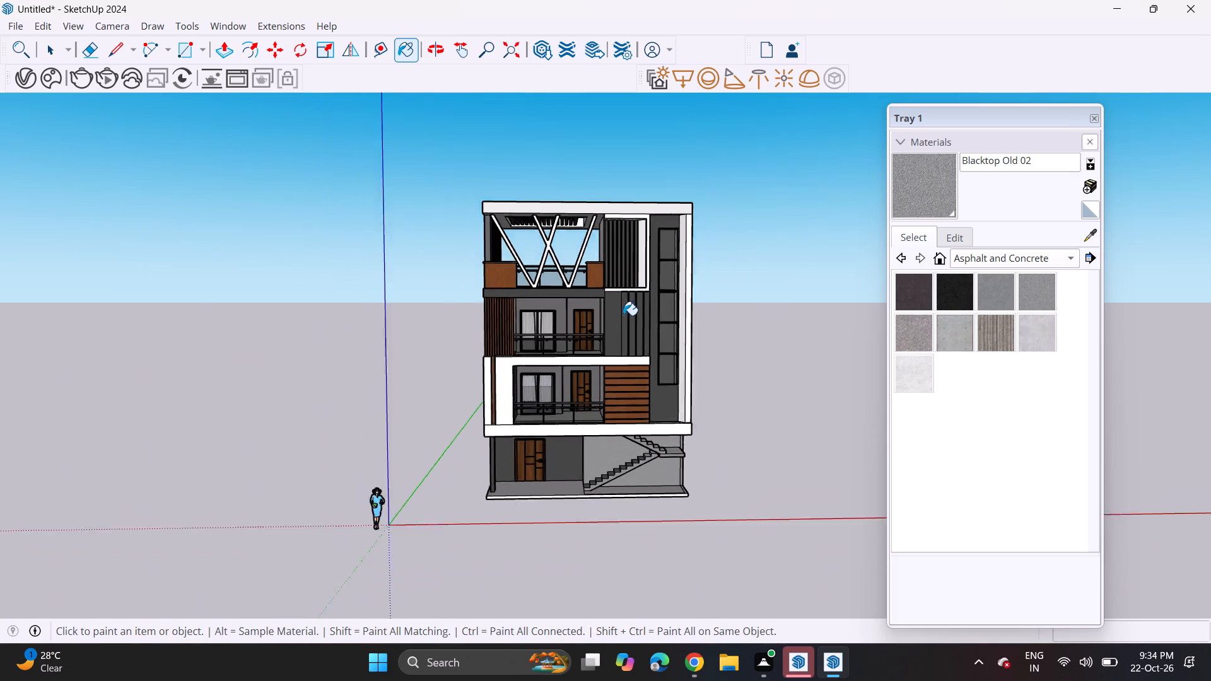
pyautogui.scroll(-3, 623, 315)
pyautogui.click(226, 50)
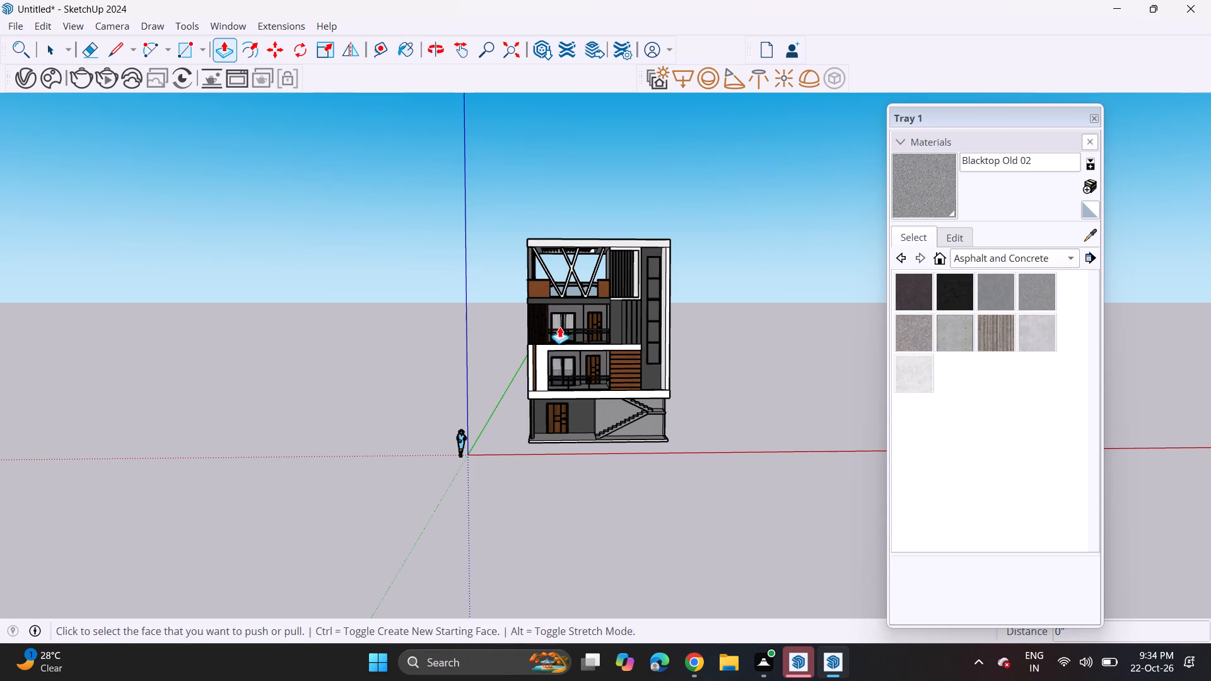
pyautogui.moveTo(578, 331); pyautogui.dragTo(312, 440, button='middle')
pyautogui.scroll(11, 605, 443)
pyautogui.click(691, 435)
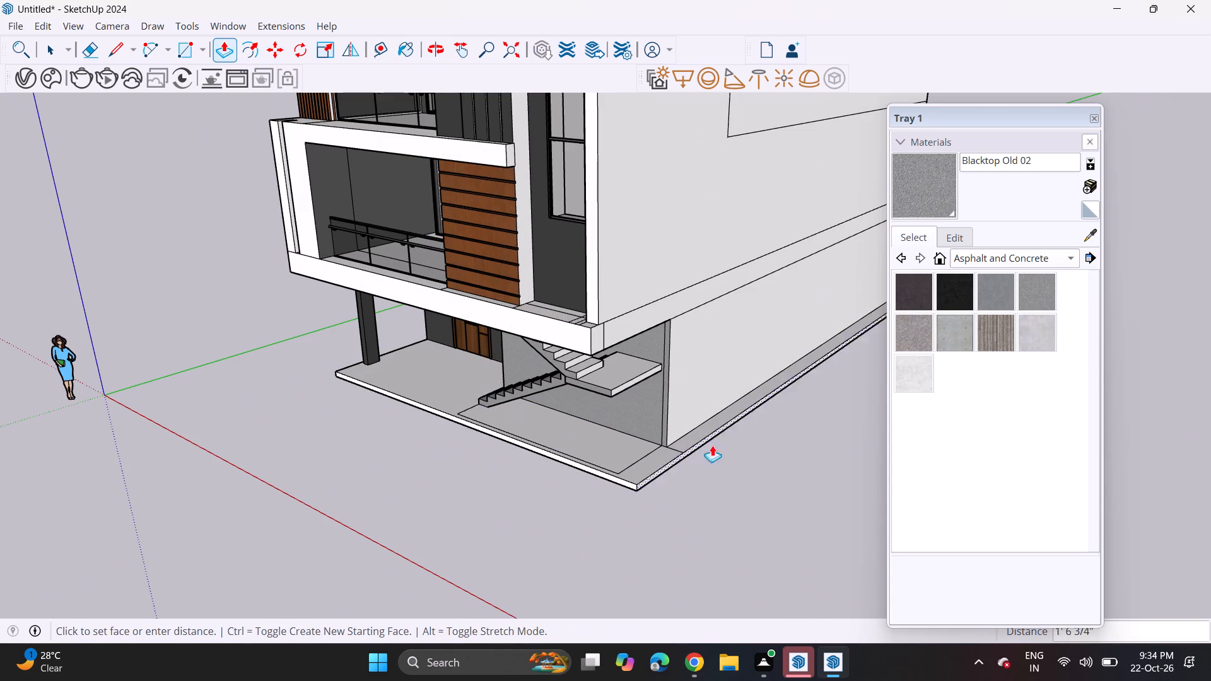
pyautogui.click(759, 474)
# Repeat the same Push/Pull distance on the base slab's opposite side, next to the entrance door and column.
pyautogui.scroll(1, 126, 252)
pyautogui.moveTo(126, 252); pyautogui.dragTo(708, 221, button='middle')
pyautogui.scroll(1, 387, 429)
pyautogui.scroll(-1, 363, 447)
pyautogui.scroll(2, 349, 458)
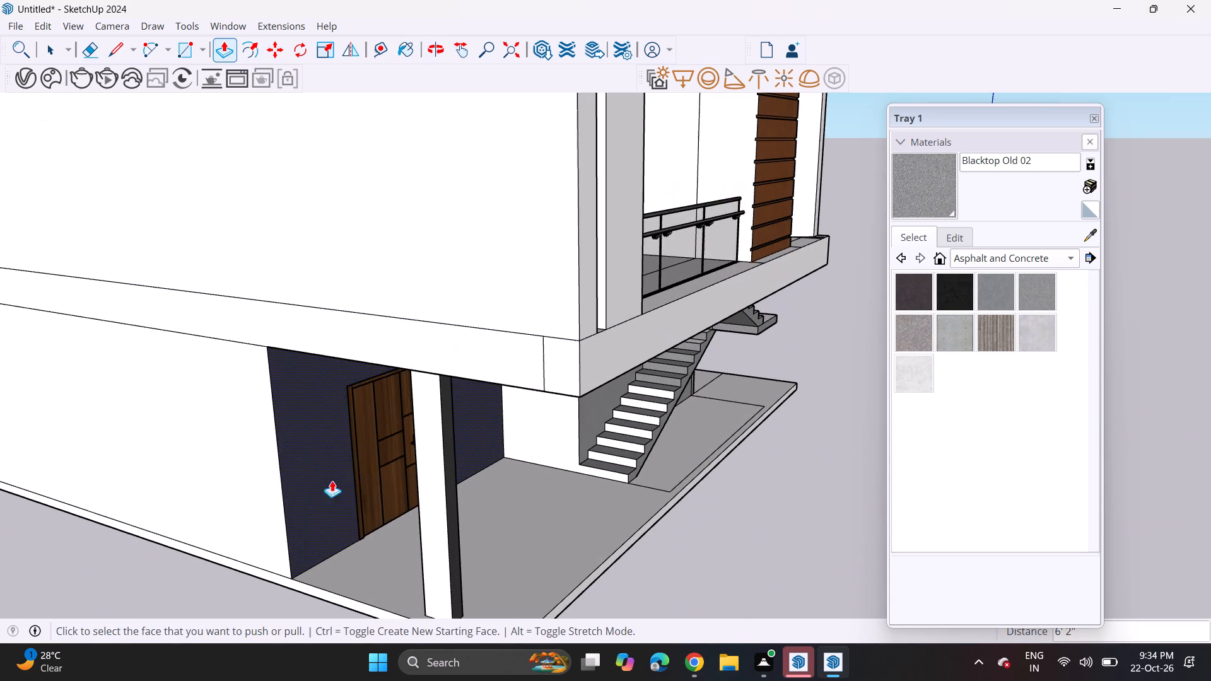
pyautogui.doubleClick(266, 582)
pyautogui.doubleClick(270, 573)
pyautogui.scroll(-3, 281, 547)
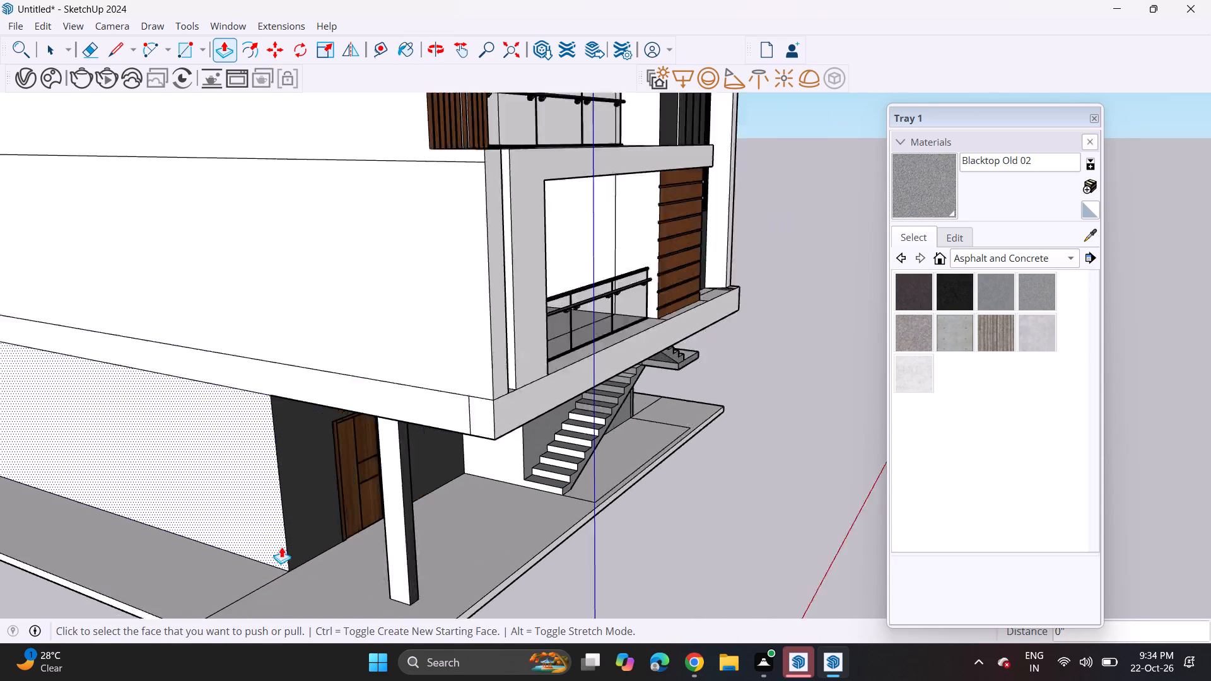
# Erase the leftover seam line across the base slab's top beside the entrance door and column.
pyautogui.scroll(-11, 281, 547)
pyautogui.moveTo(324, 438); pyautogui.dragTo(86, 422, button='middle')
pyautogui.click(95, 52)
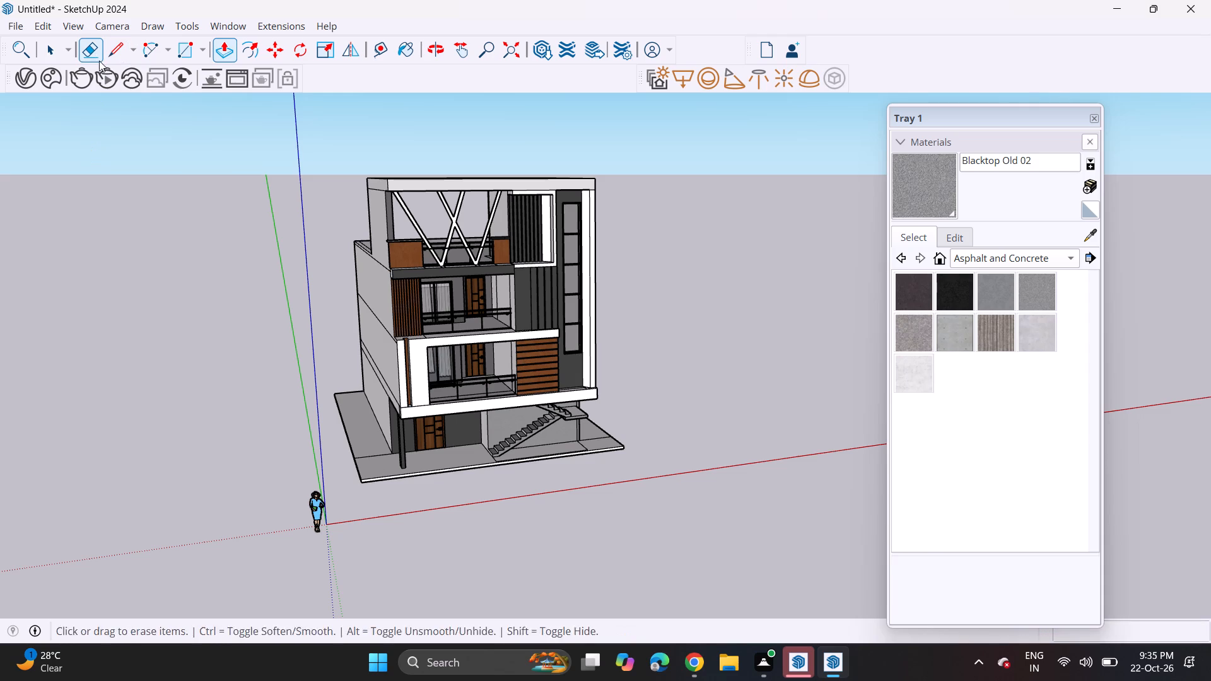
pyautogui.scroll(7, 409, 437)
pyautogui.scroll(4, 337, 454)
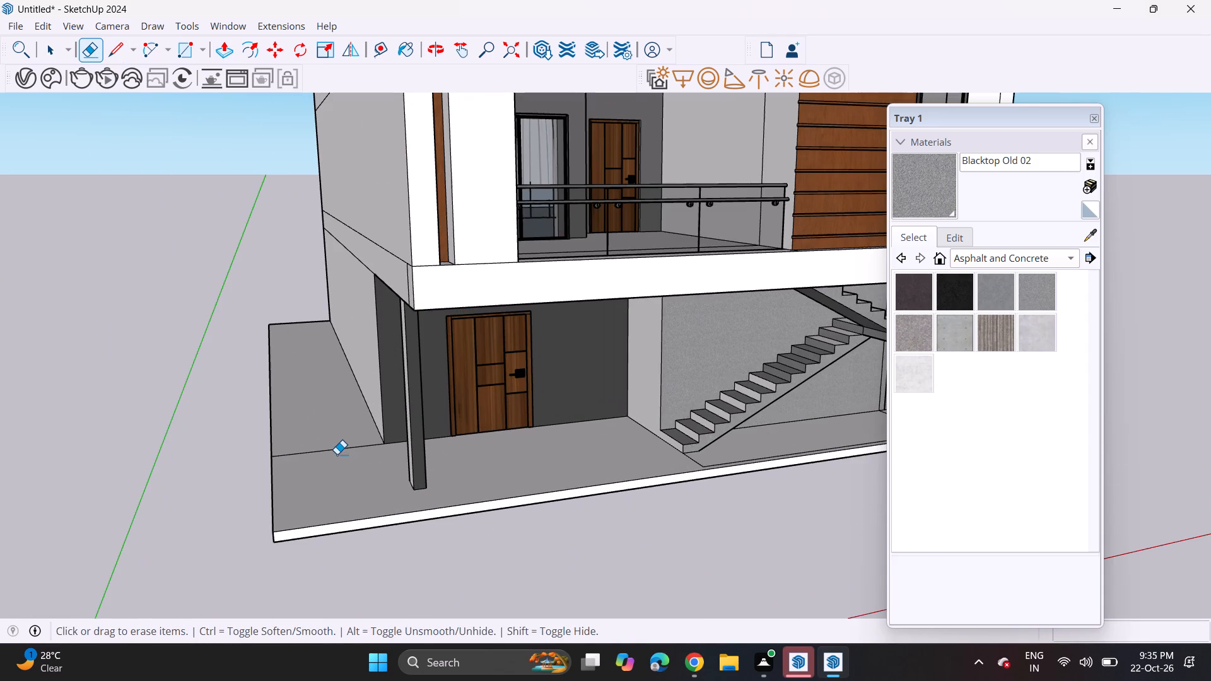
pyautogui.click(337, 454)
pyautogui.moveTo(327, 422); pyautogui.dragTo(327, 463)
# Erase the leftover lines on the base slab around the staircase and the vertical line near the stair wall's outer end.
pyautogui.scroll(-7, 327, 441)
pyautogui.scroll(10, 625, 431)
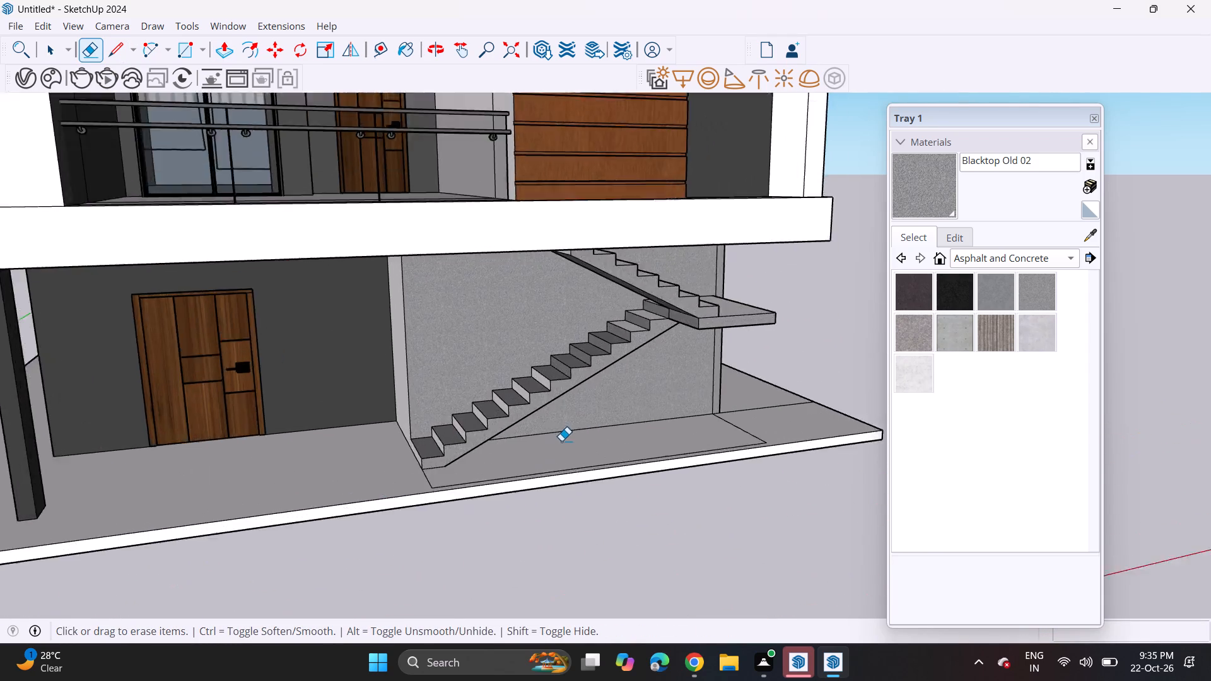
pyautogui.scroll(2, 561, 441)
pyautogui.click(834, 410)
pyautogui.moveTo(847, 386); pyautogui.dragTo(845, 409)
pyautogui.moveTo(844, 416); pyautogui.dragTo(807, 438)
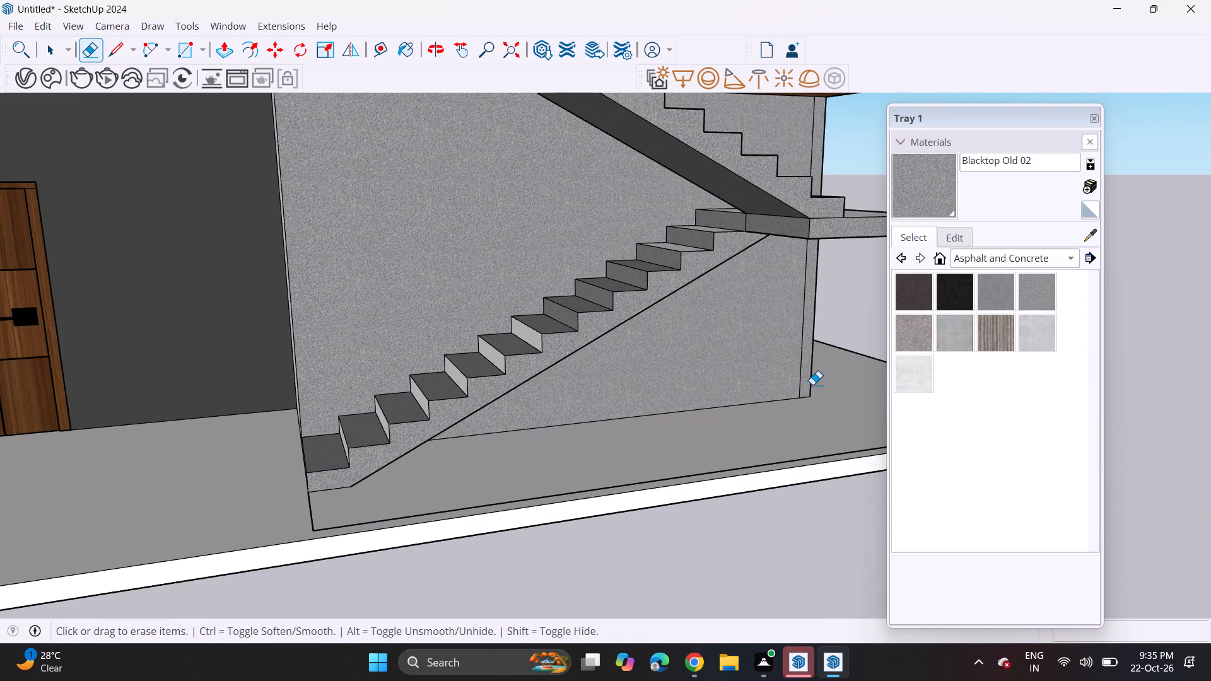
pyautogui.click(800, 375)
pyautogui.click(308, 511)
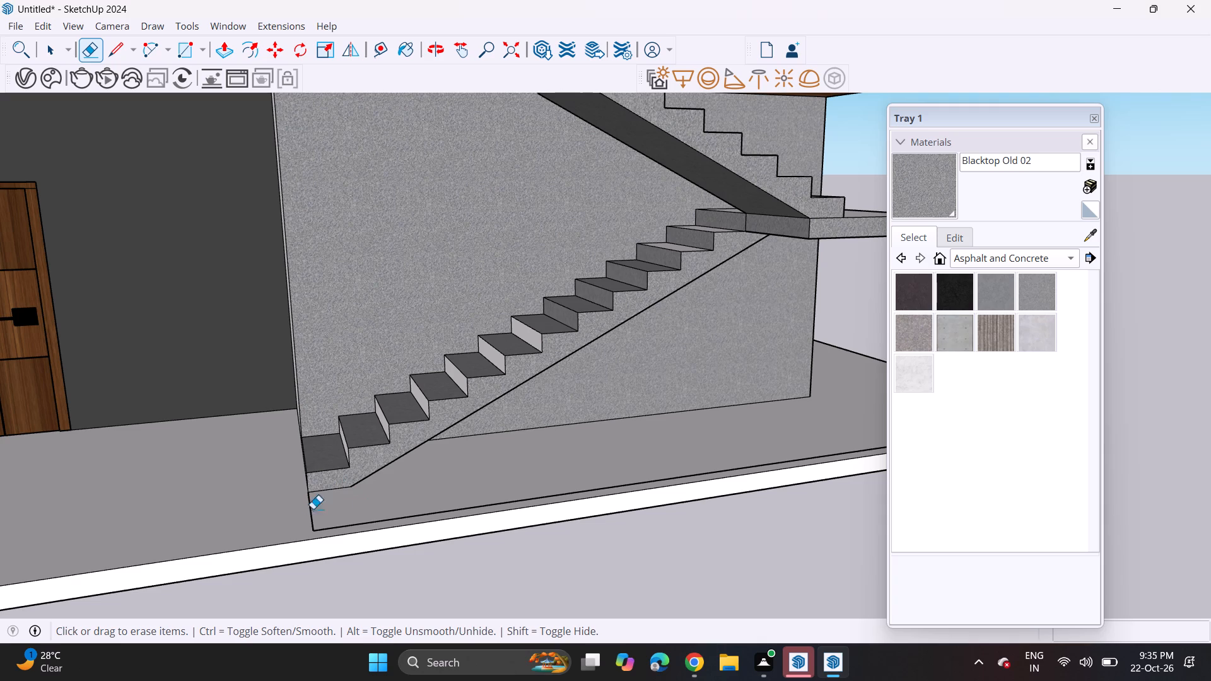
pyautogui.moveTo(325, 513); pyautogui.dragTo(300, 539)
# Examine the whole front facade, the staircase and the extended base slab from several angles and distances.
pyautogui.scroll(-14, 309, 516)
pyautogui.keyDown('shift'); pyautogui.moveTo(327, 414); pyautogui.dragTo(385, 431, button='middle'); pyautogui.keyUp('shift')
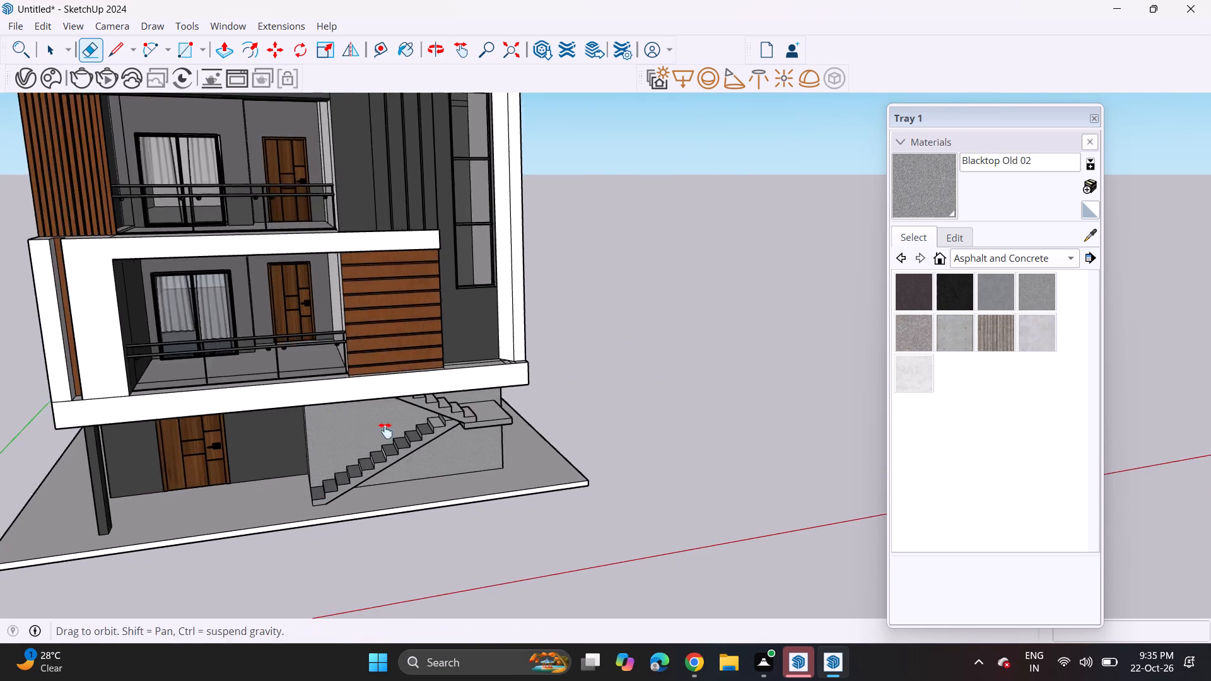
pyautogui.keyDown('shift'); pyautogui.moveTo(385, 431); pyautogui.dragTo(504, 479, button='middle'); pyautogui.keyUp('shift')
pyautogui.moveTo(431, 470); pyautogui.dragTo(372, 412, button='middle')
pyautogui.scroll(1, 396, 454)
pyautogui.scroll(-5, 348, 381)
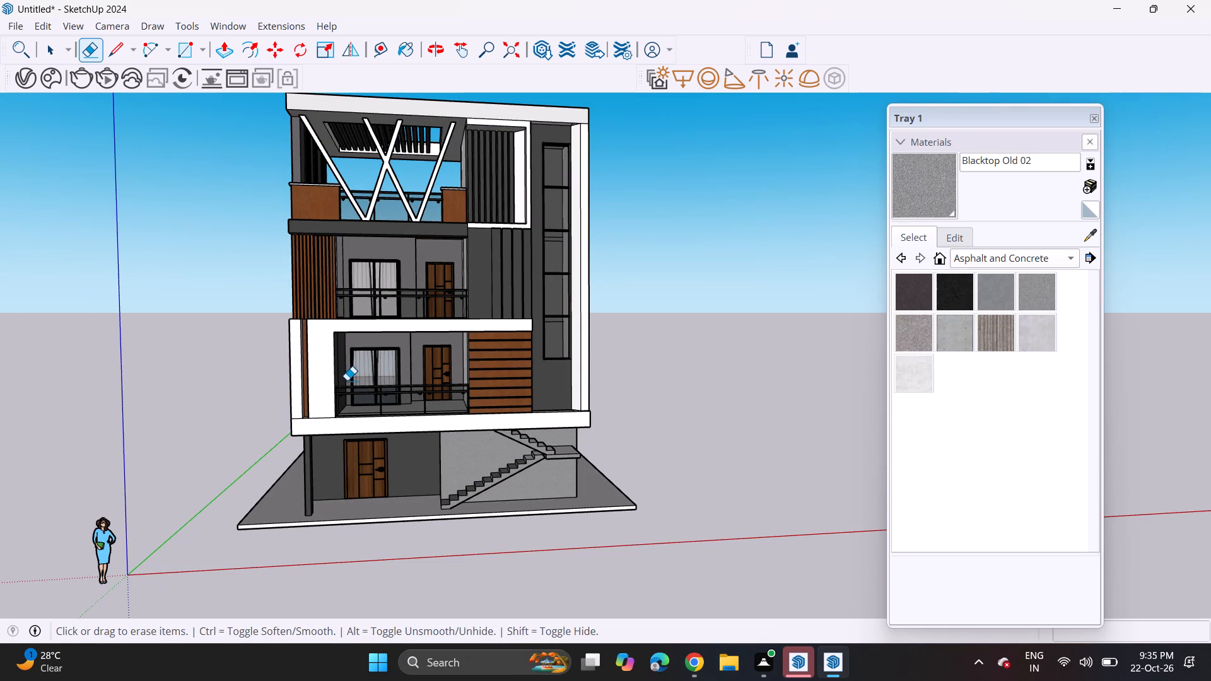
pyautogui.scroll(-5, 365, 362)
pyautogui.moveTo(397, 369); pyautogui.dragTo(518, 416, button='middle')
pyautogui.scroll(1, 484, 414)
pyautogui.moveTo(464, 408); pyautogui.dragTo(406, 391, button='middle')
pyautogui.scroll(4, 437, 388)
pyautogui.keyDown('shift'); pyautogui.scroll(1, 448, 409); pyautogui.keyUp('shift')
pyautogui.keyDown('shift'); pyautogui.moveTo(448, 409); pyautogui.dragTo(386, 383, button='middle'); pyautogui.keyUp('shift')
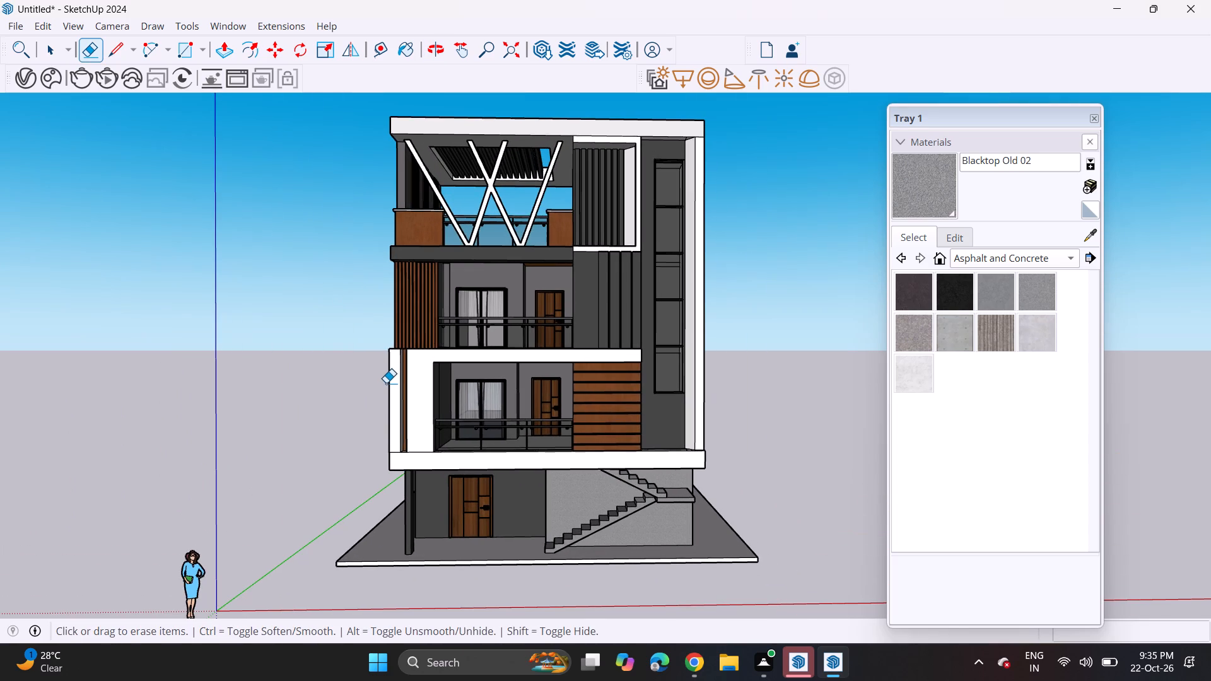
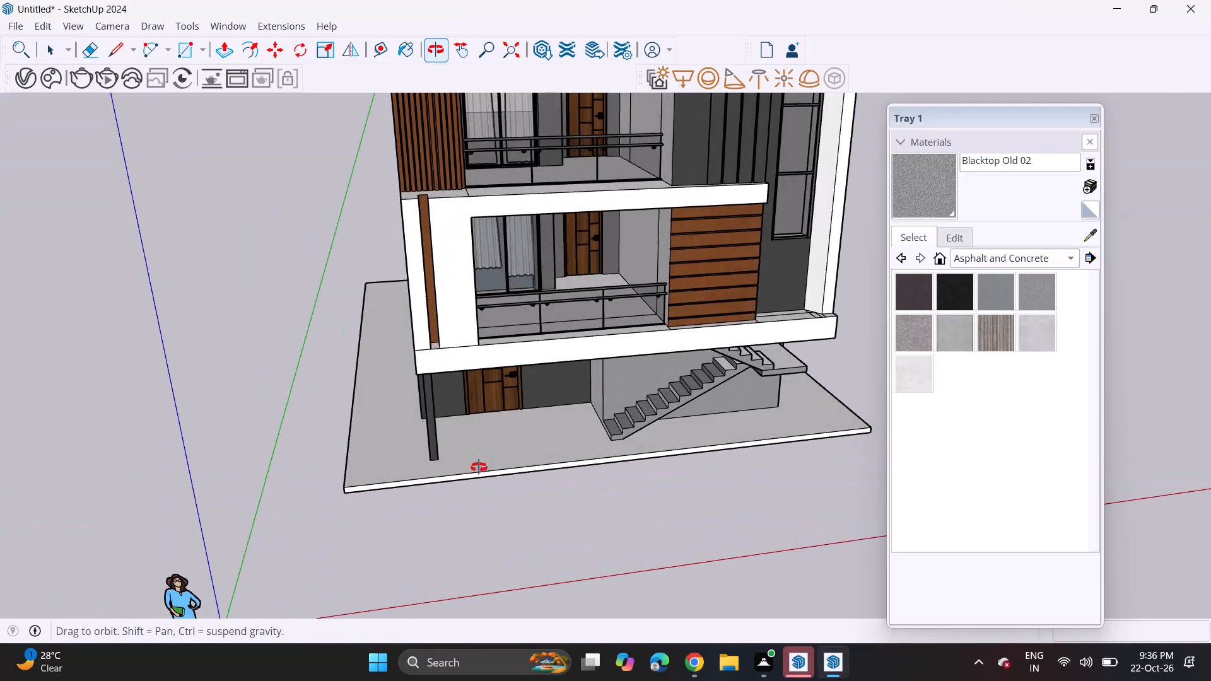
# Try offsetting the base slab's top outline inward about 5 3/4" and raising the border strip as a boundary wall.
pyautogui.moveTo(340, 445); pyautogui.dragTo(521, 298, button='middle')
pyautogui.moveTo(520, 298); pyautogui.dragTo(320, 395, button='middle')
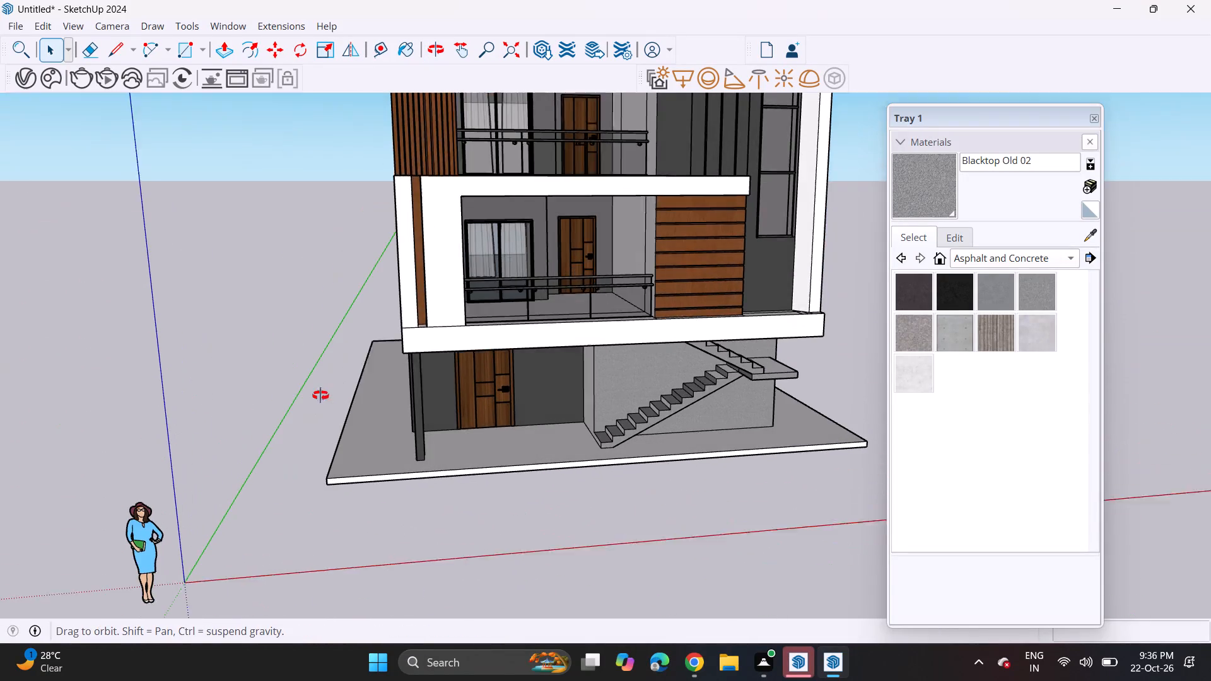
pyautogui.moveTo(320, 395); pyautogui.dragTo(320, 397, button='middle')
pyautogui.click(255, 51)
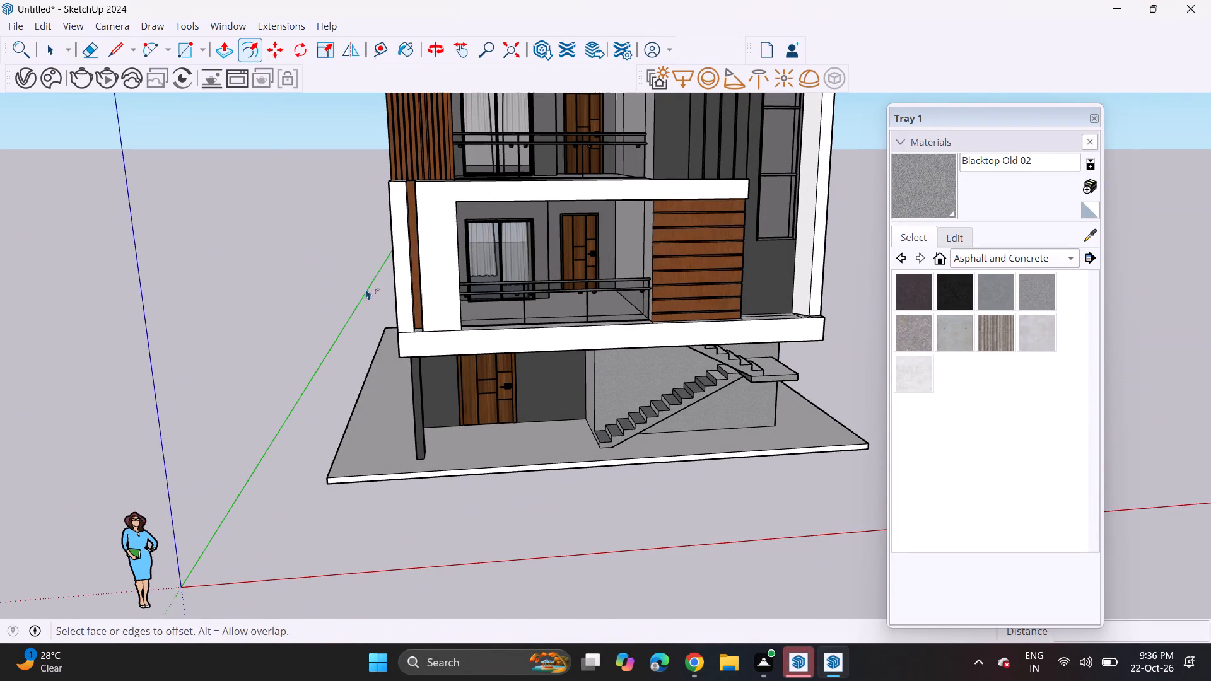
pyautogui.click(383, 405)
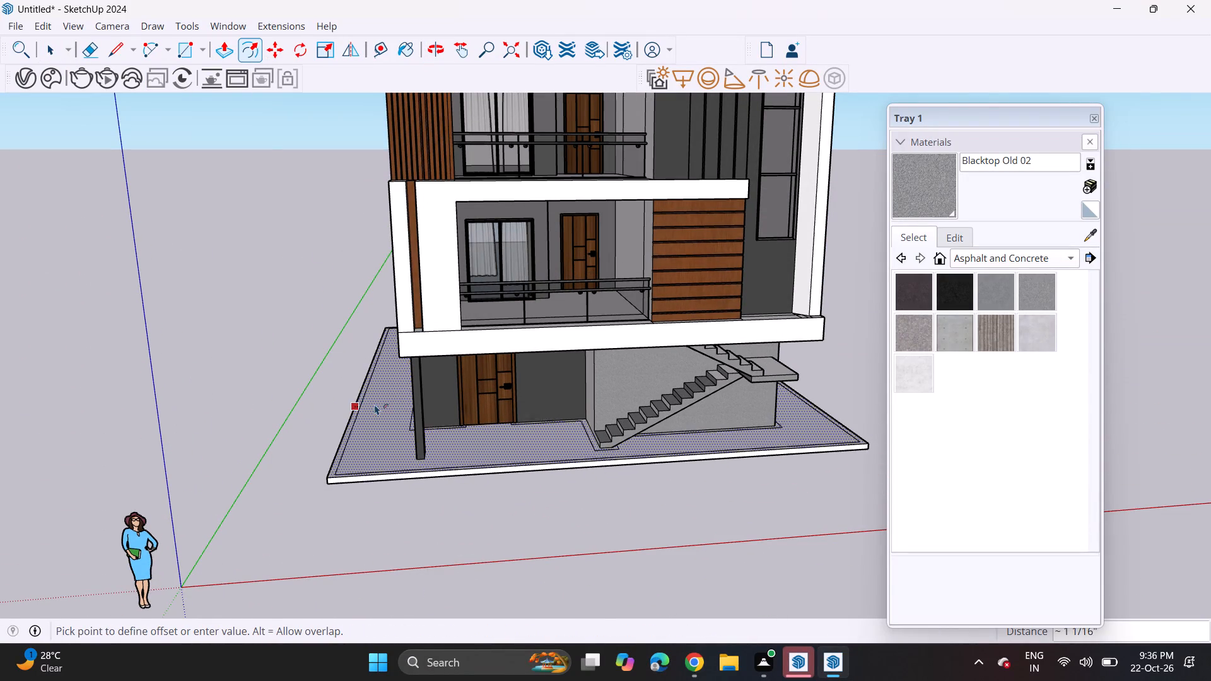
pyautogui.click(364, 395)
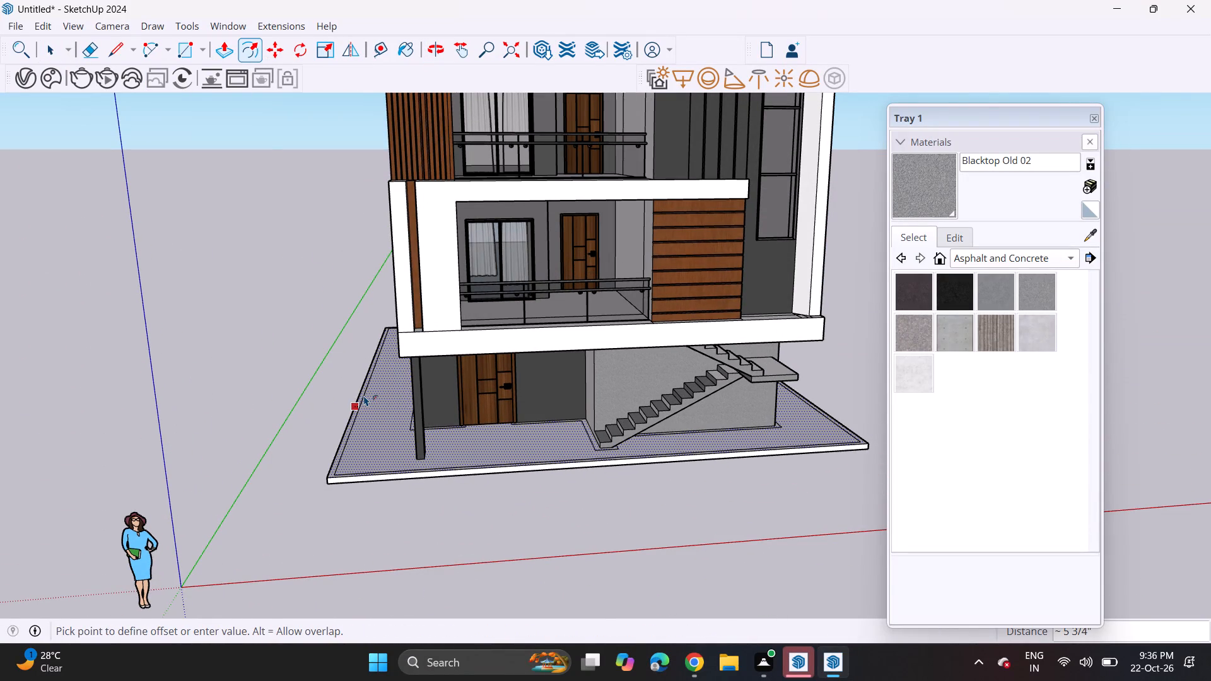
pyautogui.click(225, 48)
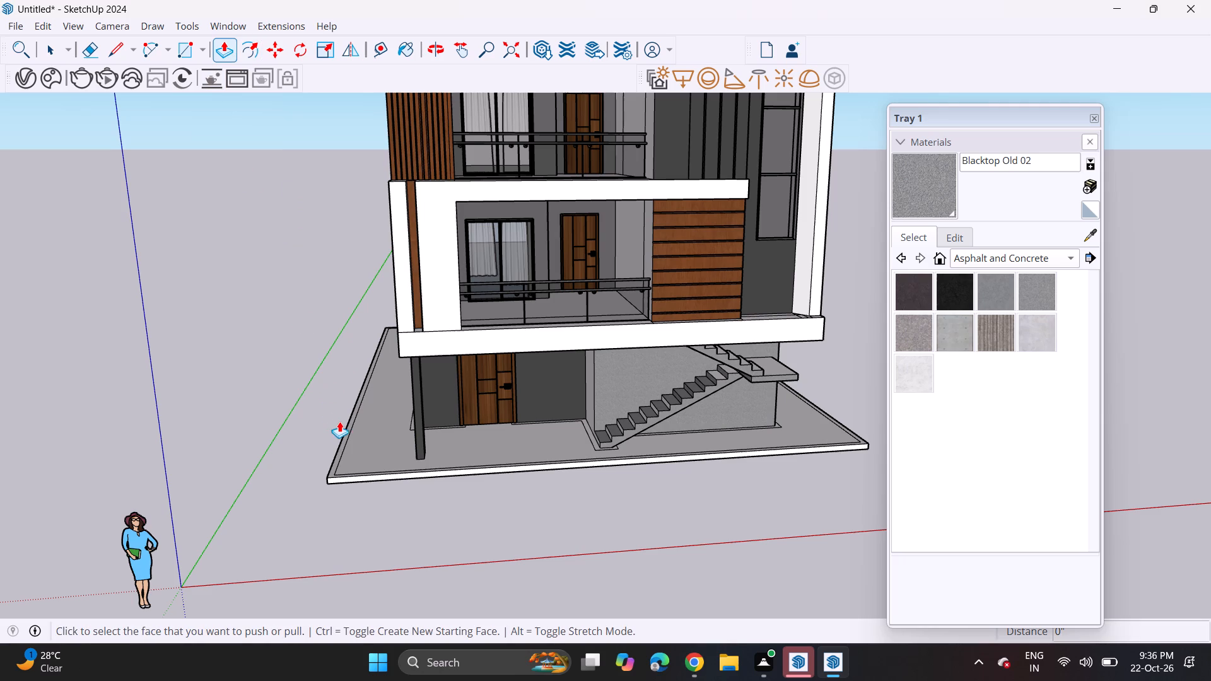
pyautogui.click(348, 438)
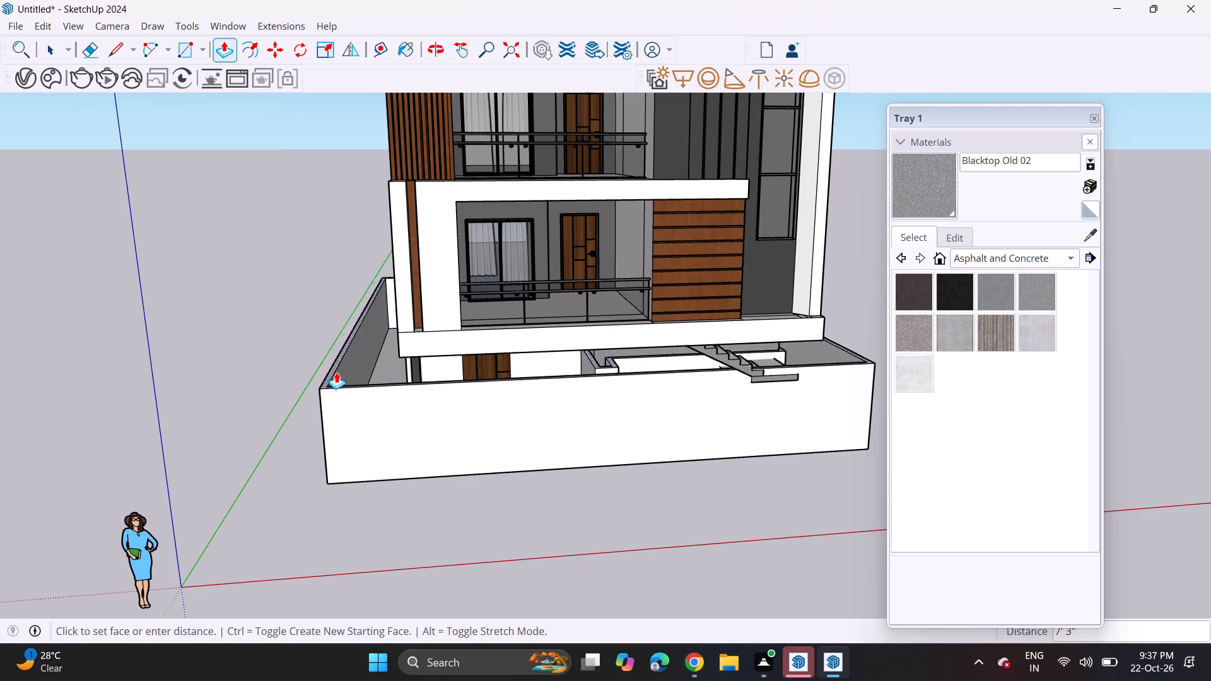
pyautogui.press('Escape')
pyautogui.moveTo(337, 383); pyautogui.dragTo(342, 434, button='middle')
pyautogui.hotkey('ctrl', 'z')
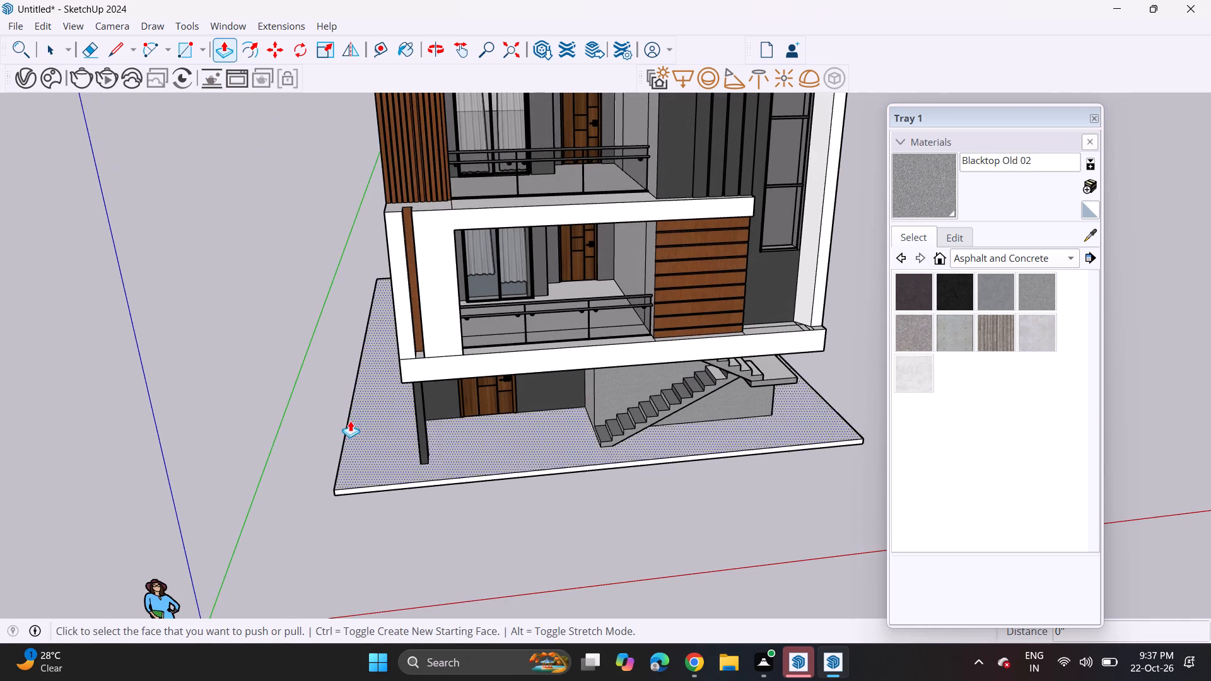
# Draw a narrow boundary strip on the slab's top, from the house's side wall along the rear edge and down the side edge.
pyautogui.scroll(4, 352, 417)
pyautogui.click(118, 61)
pyautogui.scroll(2, 345, 218)
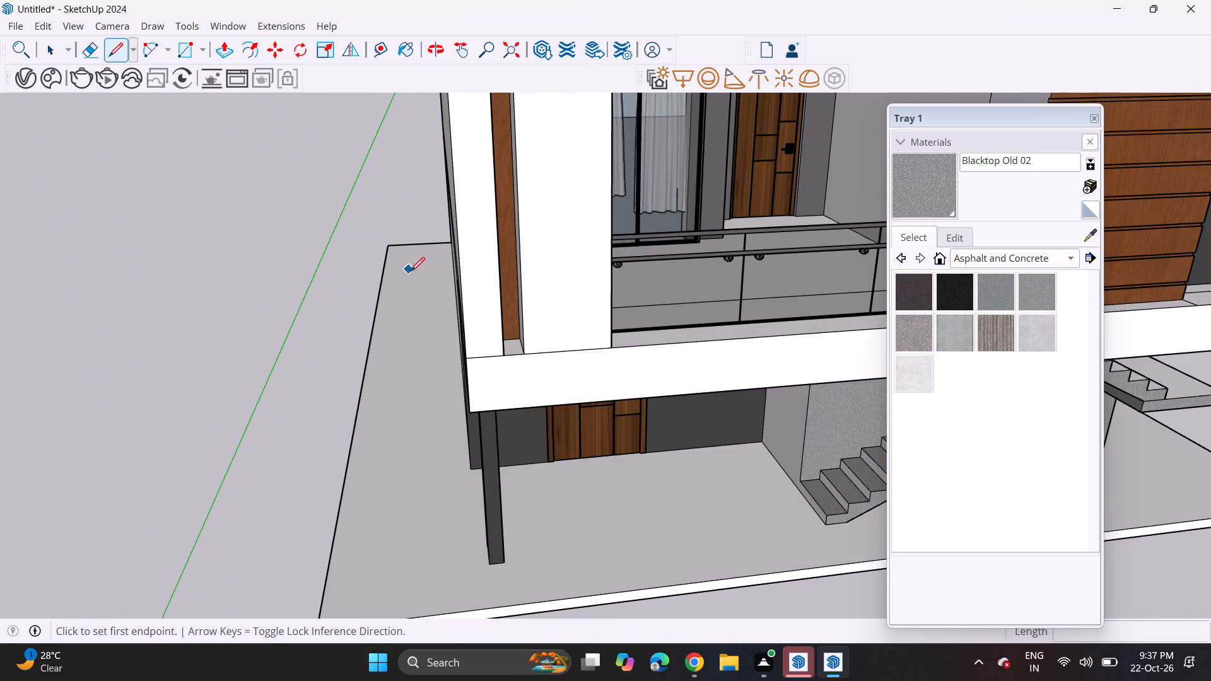
pyautogui.click(398, 246)
pyautogui.scroll(5, 406, 259)
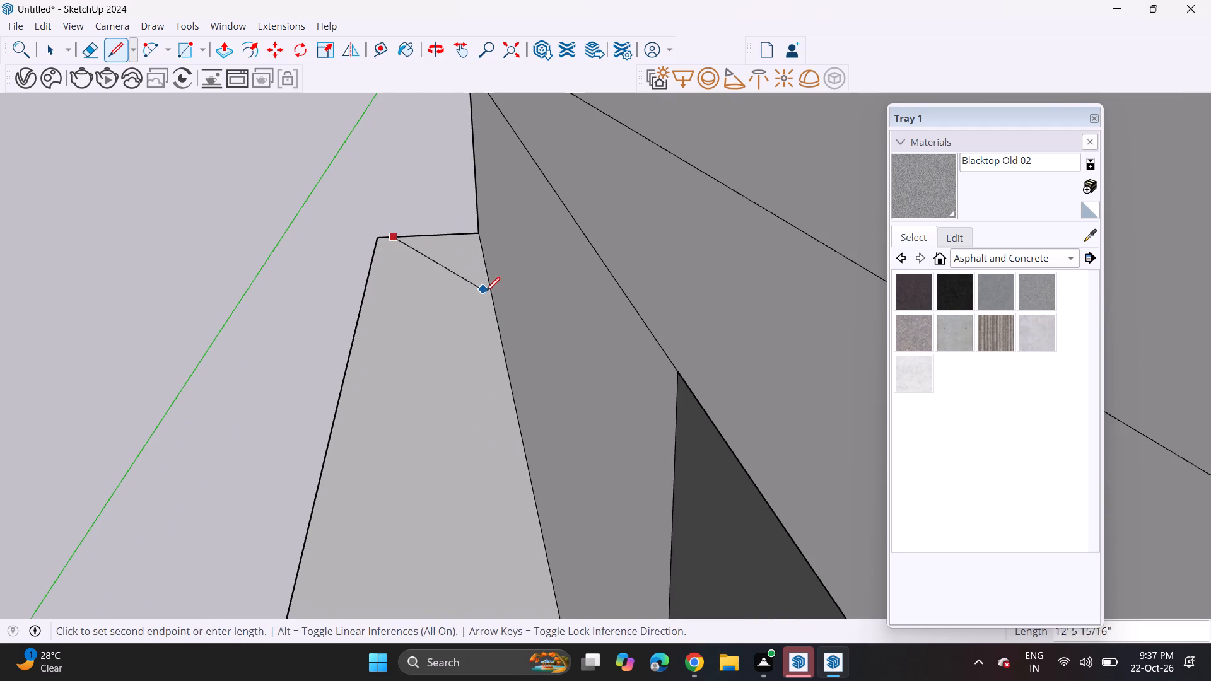
pyautogui.press('Escape')
pyautogui.scroll(4, 476, 245)
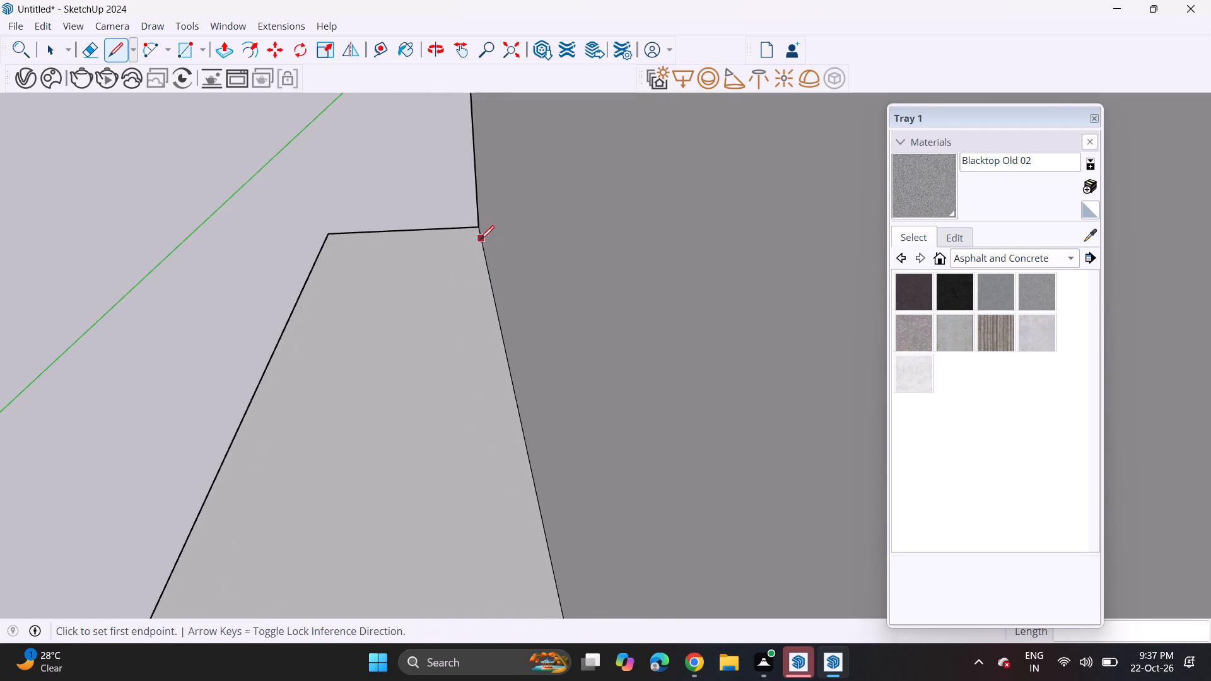
pyautogui.click(480, 240)
pyautogui.click(340, 243)
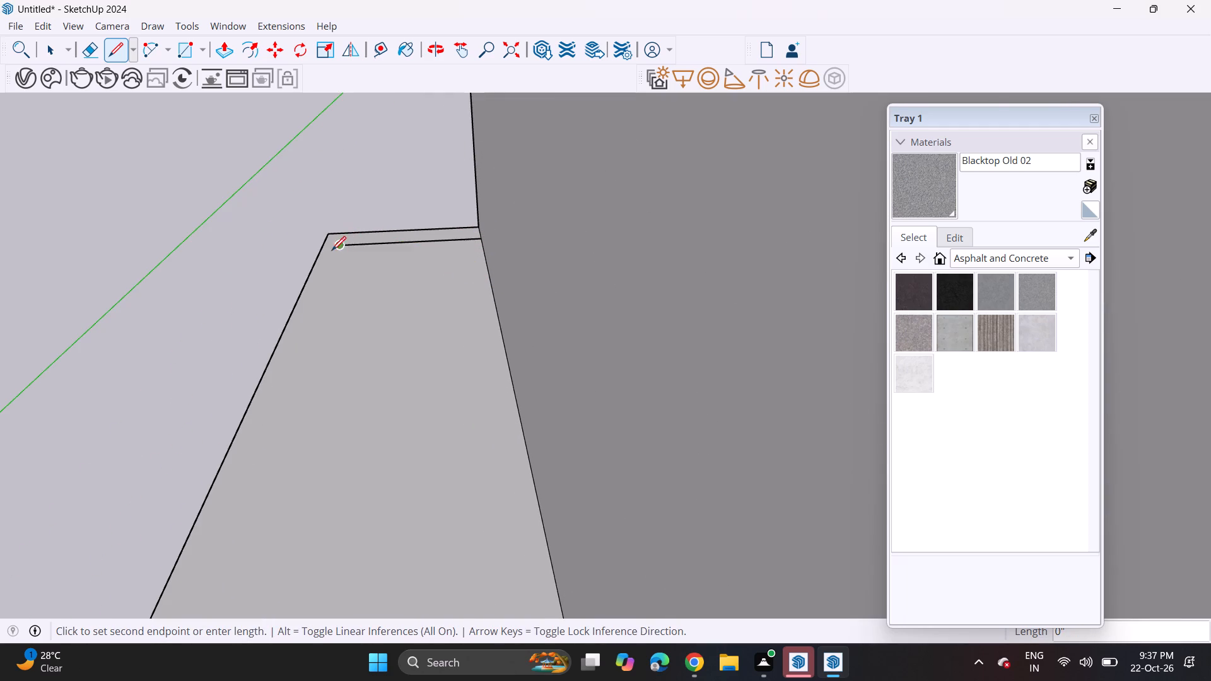
pyautogui.scroll(-7, 332, 252)
pyautogui.scroll(-20, 329, 260)
pyautogui.scroll(-9, 329, 260)
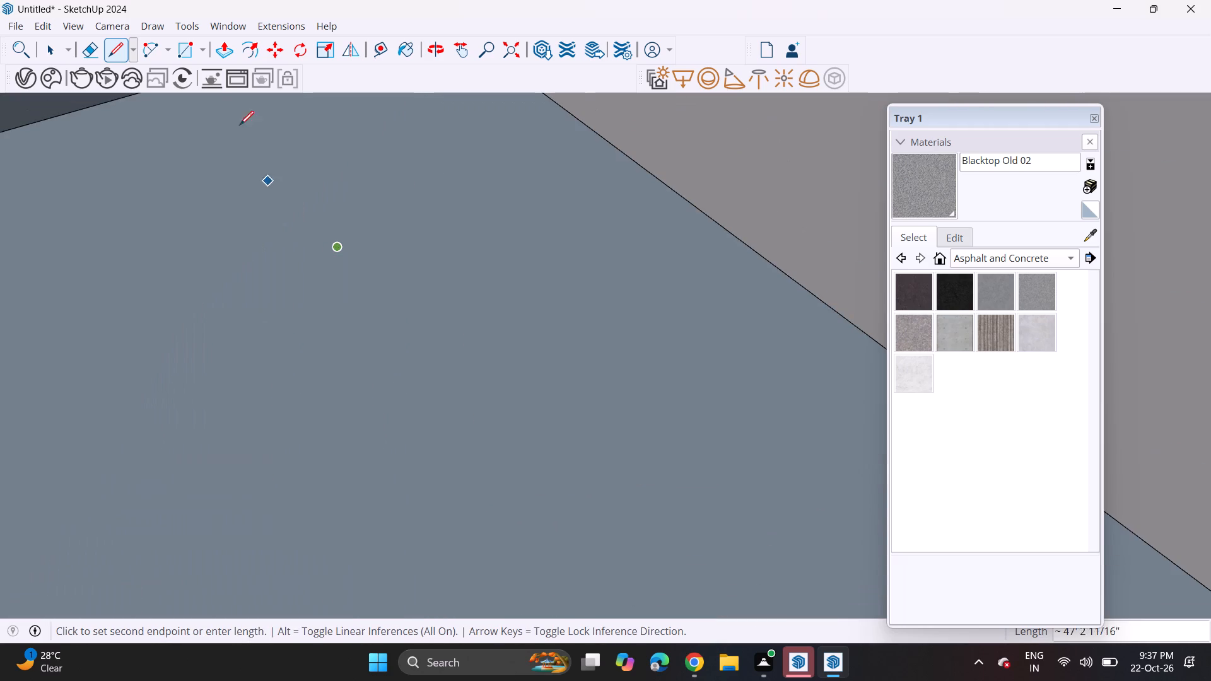
pyautogui.click(505, 57)
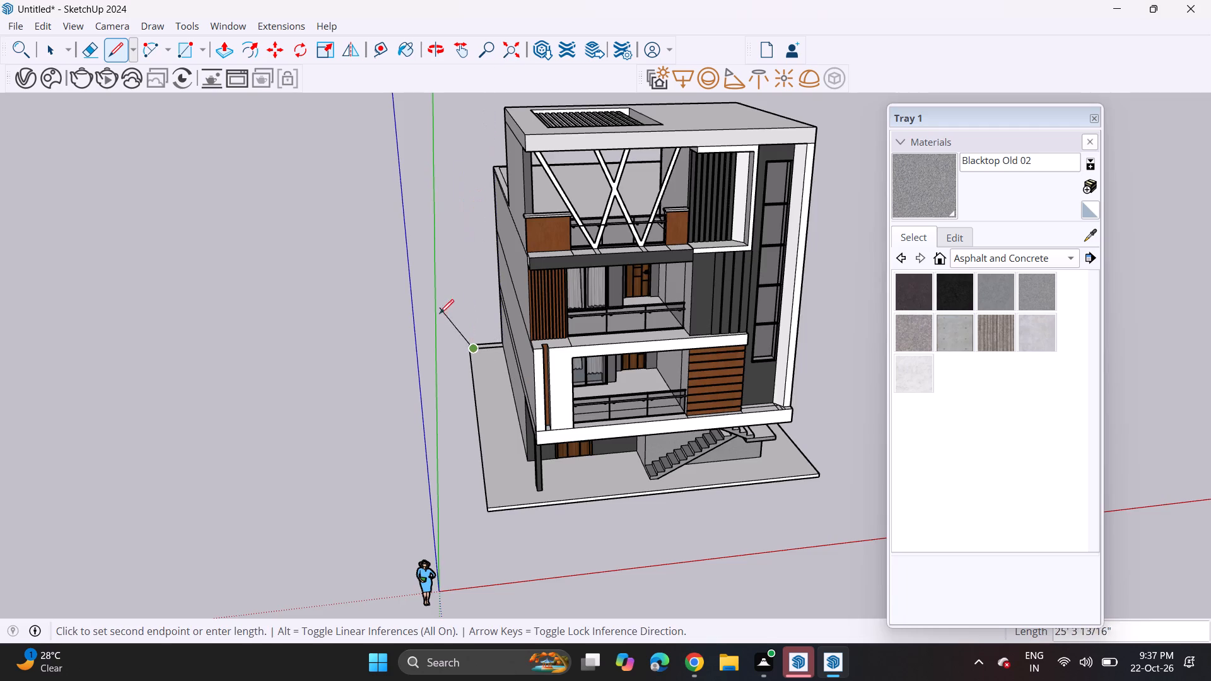
pyautogui.scroll(7, 494, 397)
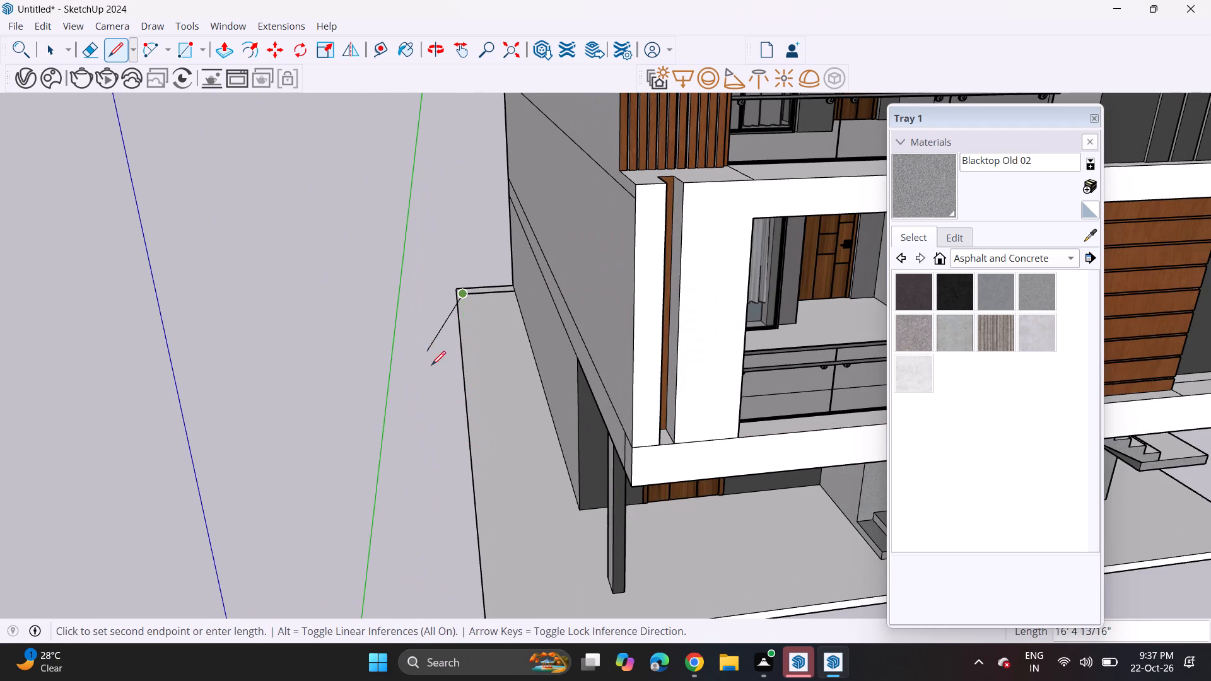
pyautogui.keyDown('shift'); pyautogui.moveTo(483, 516); pyautogui.dragTo(406, 315, button='middle'); pyautogui.keyUp('shift')
pyautogui.scroll(5, 407, 348)
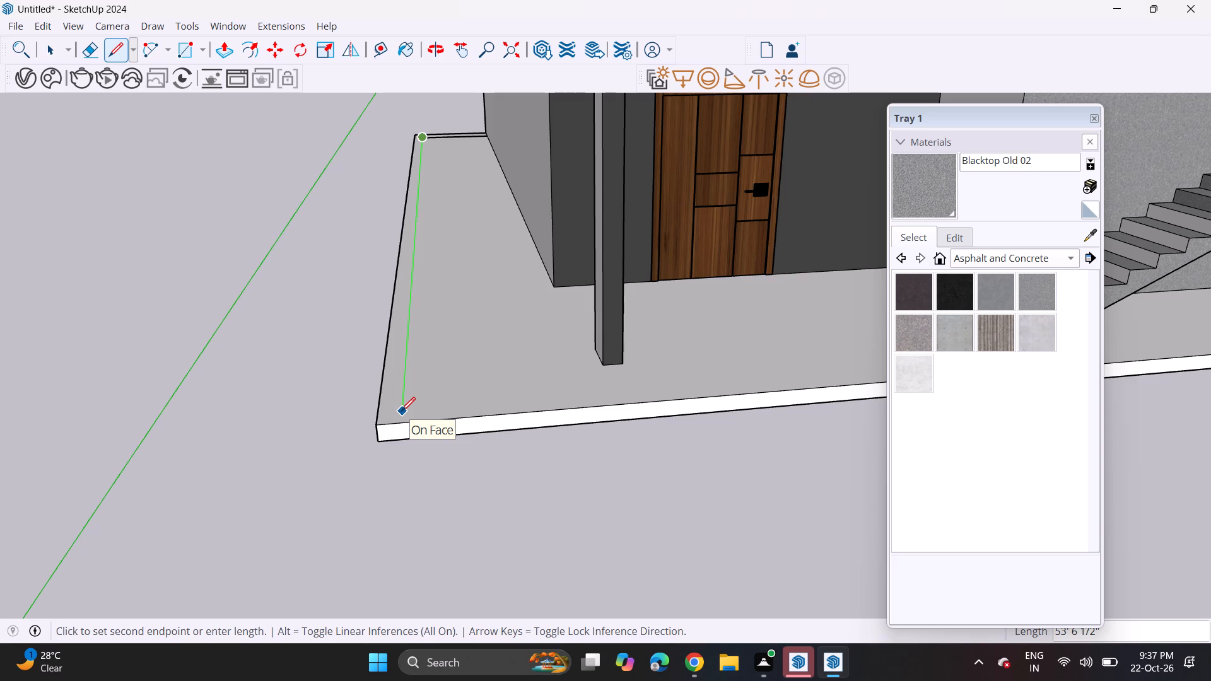
pyautogui.click(405, 395)
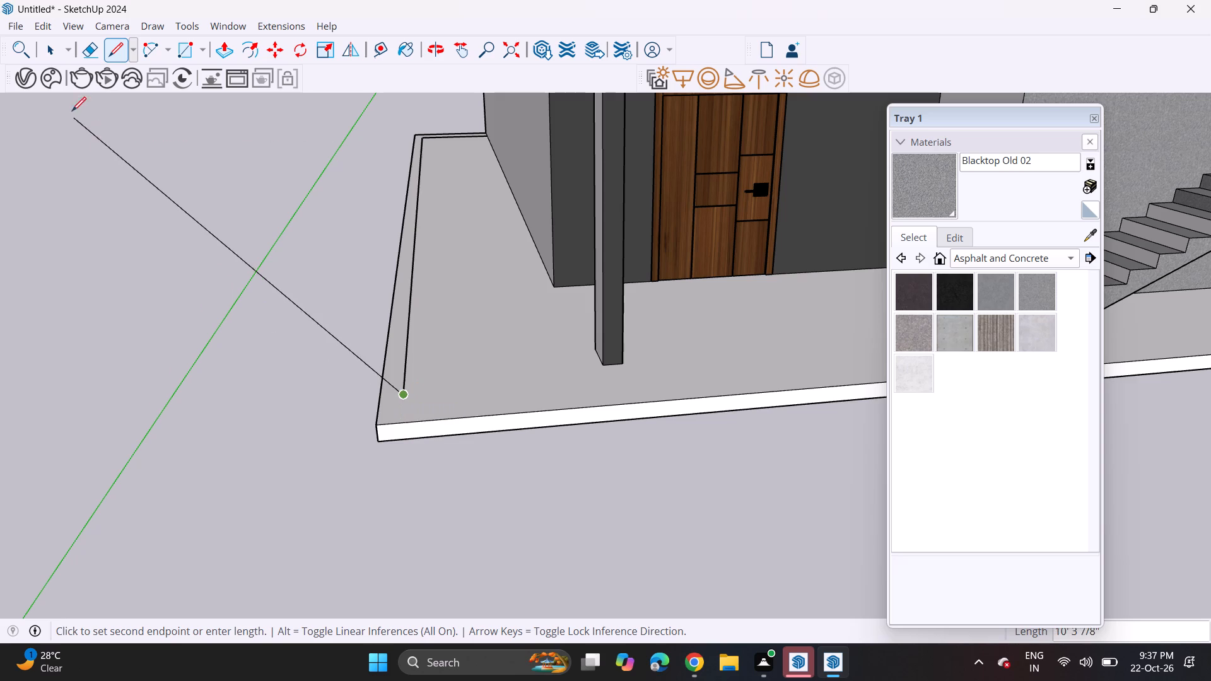
# Draw a pier rectangle about 1' 10 3/4" by 1' 9" at the slab's front corner, closing the end of the boundary strip.
pyautogui.click(181, 50)
pyautogui.moveTo(397, 402); pyautogui.dragTo(368, 492, button='middle')
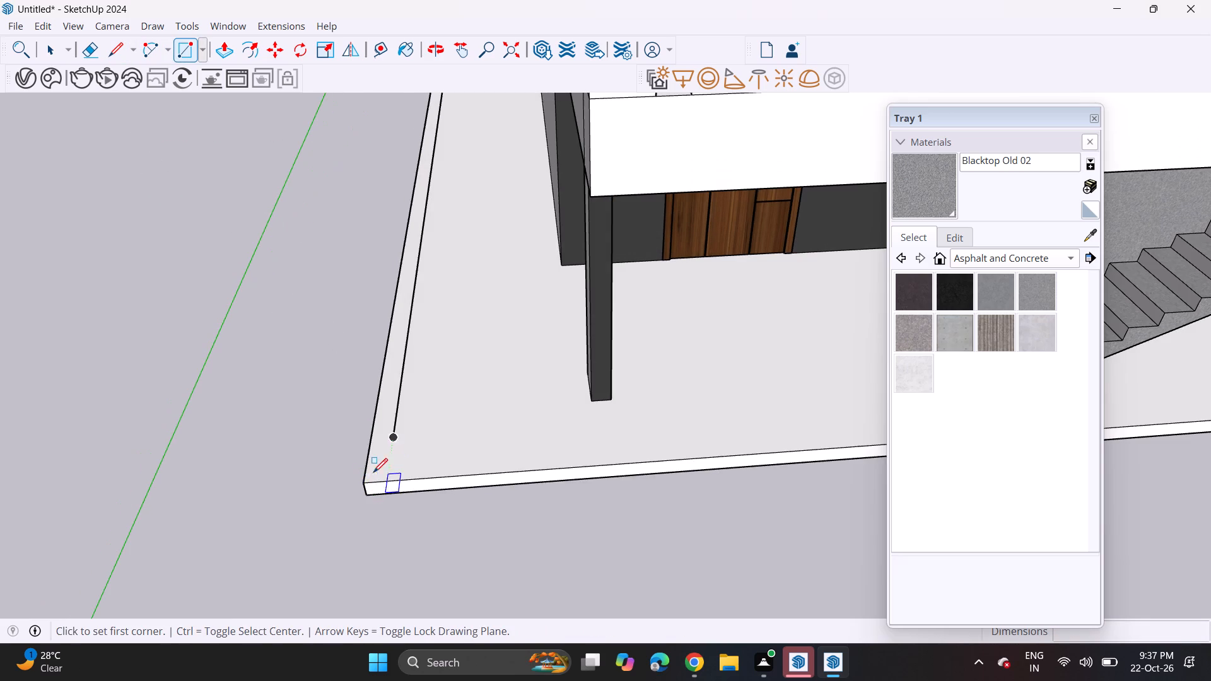
pyautogui.click(363, 482)
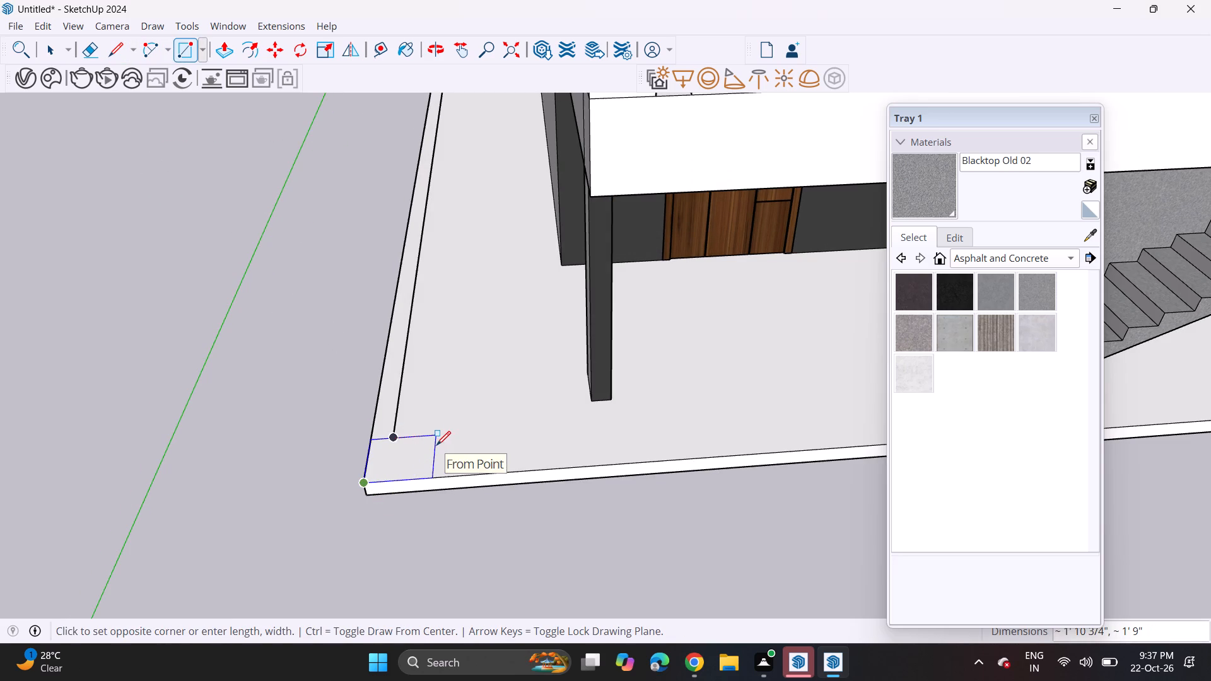
pyautogui.click(436, 445)
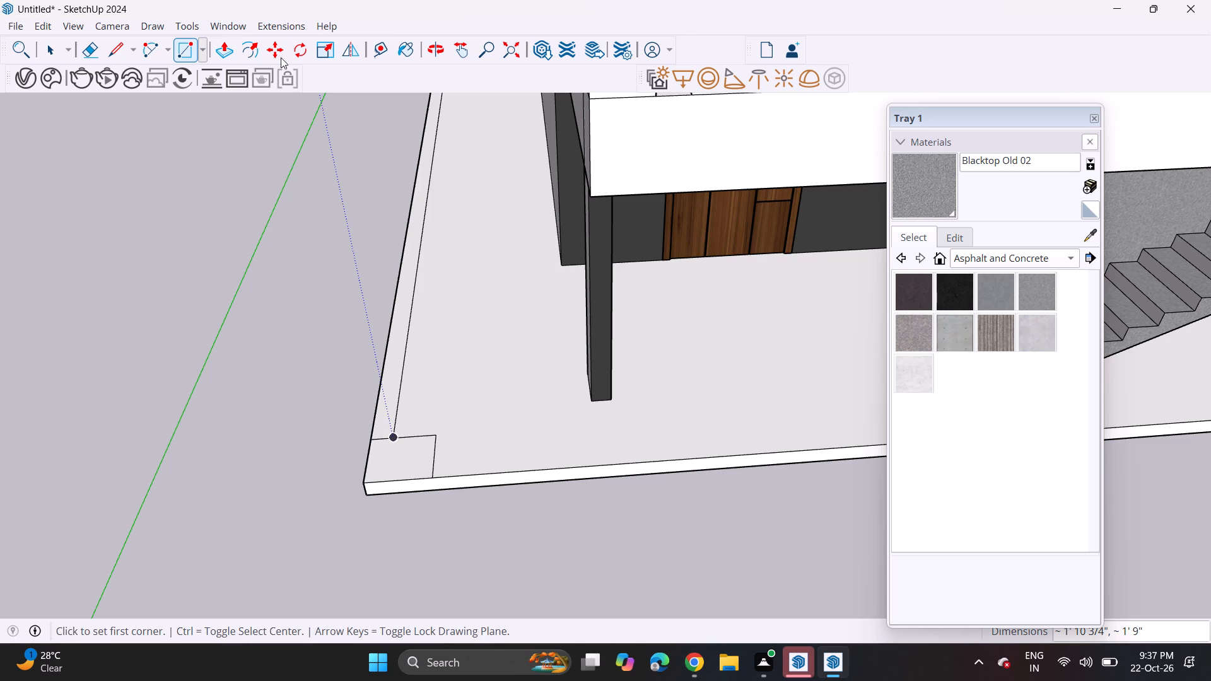
# Push/Pull the narrow boundary strip up 5' to form the compound wall.
pyautogui.click(232, 50)
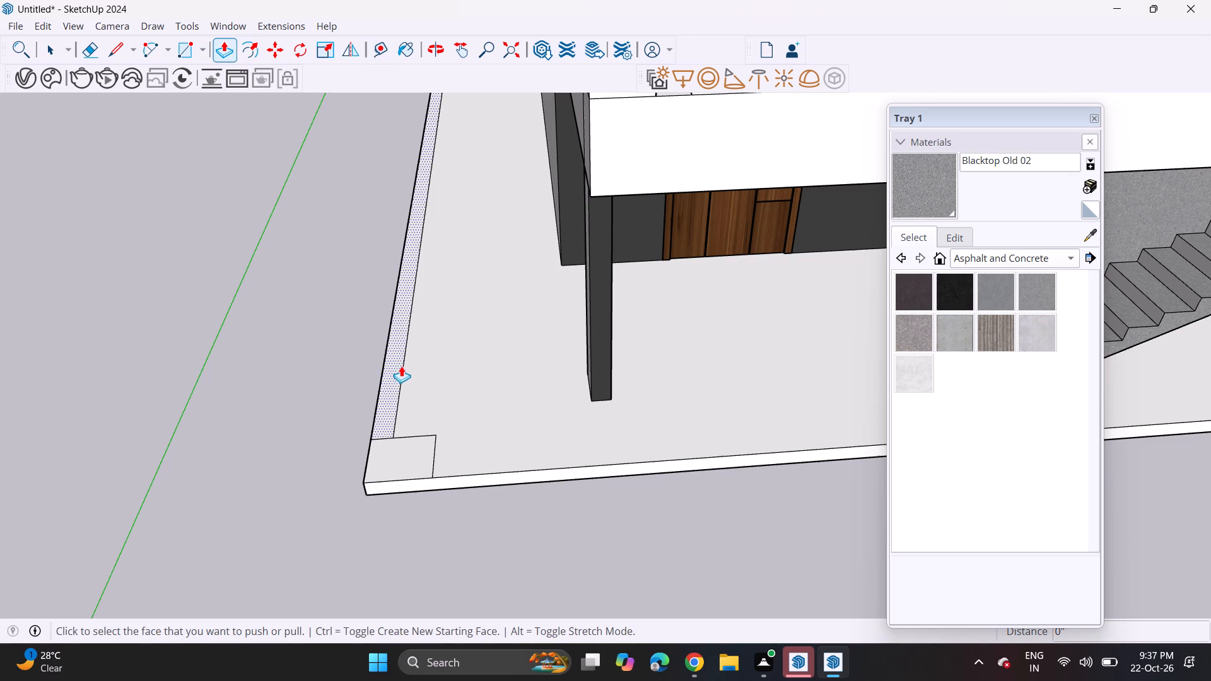
pyautogui.click(401, 366)
pyautogui.press('5')
pyautogui.press("'")
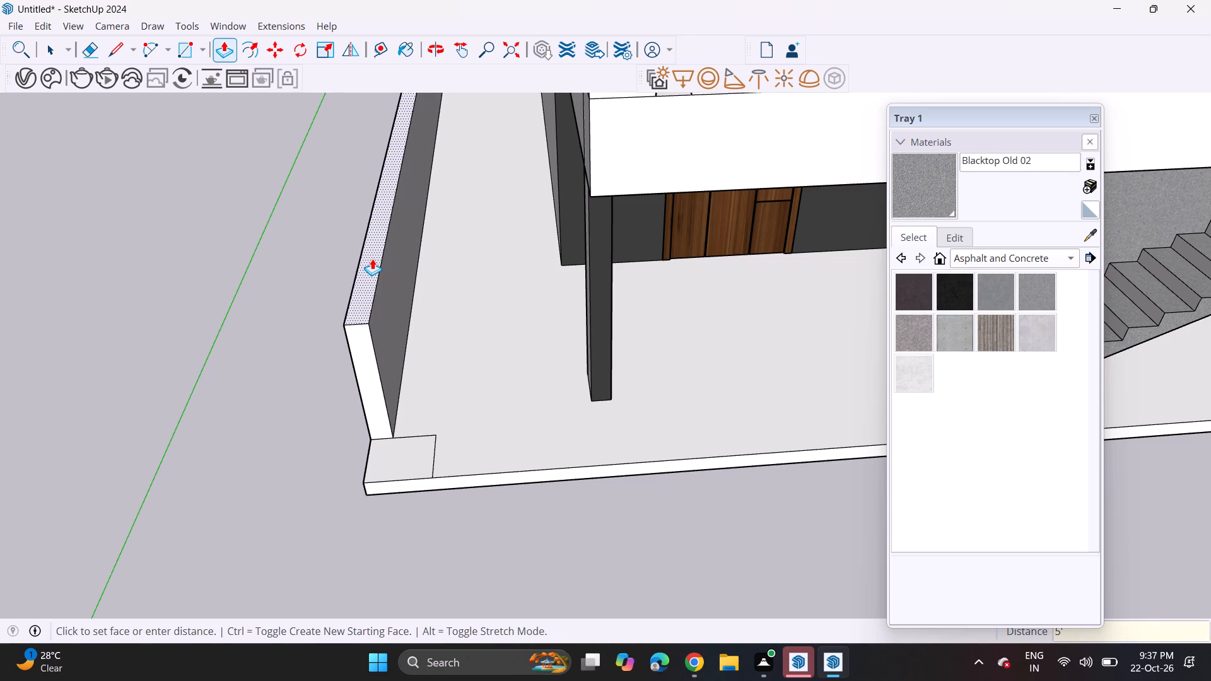
pyautogui.press('Return')
# Pull the front corner rectangle up to the compound wall's height and add a thin cap layer on top of the pier.
pyautogui.click(400, 465)
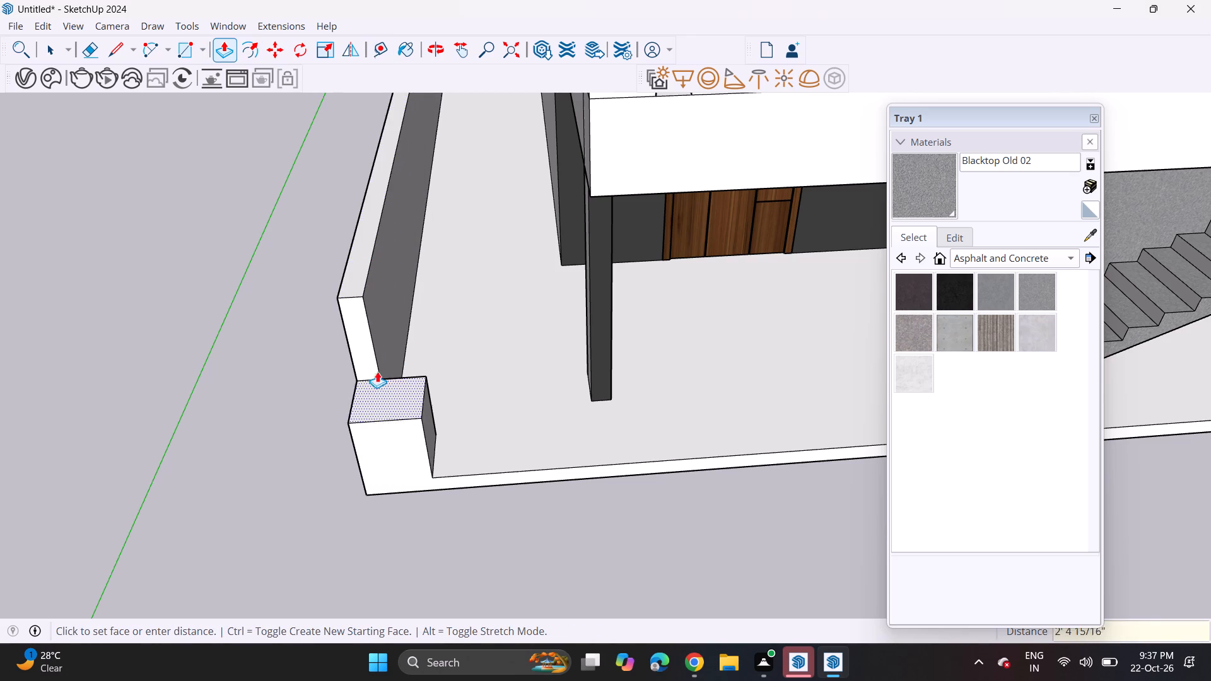
pyautogui.click(361, 309)
pyautogui.click(362, 326)
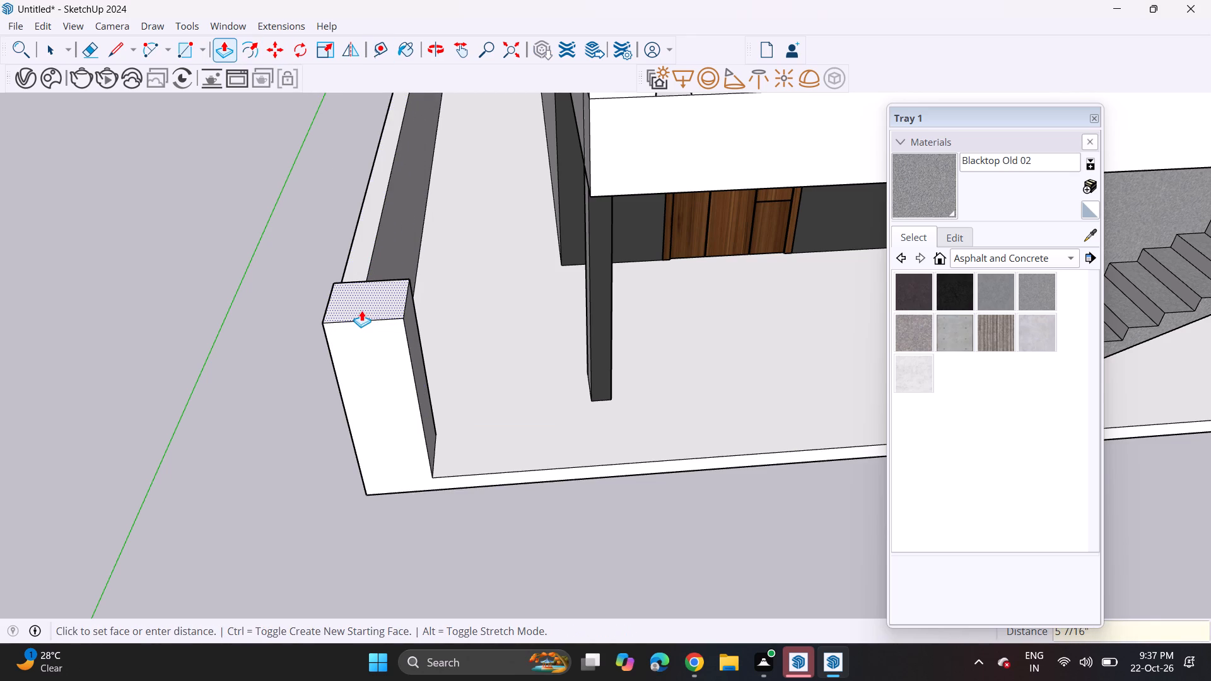
pyautogui.click(365, 315)
# Pull the pier cap's front face out 4" and repeat that overhang on the cap's other sides.
pyautogui.click(369, 331)
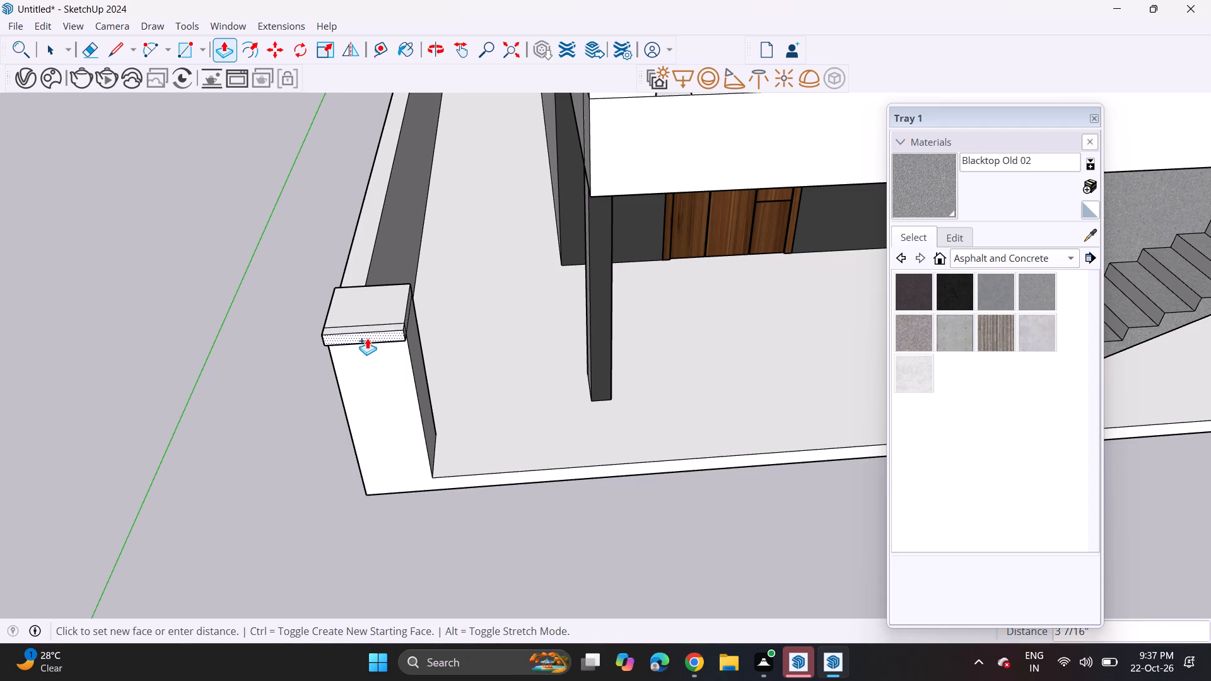
pyautogui.click(367, 339)
pyautogui.moveTo(397, 320); pyautogui.dragTo(360, 320, button='middle')
pyautogui.scroll(9, 385, 320)
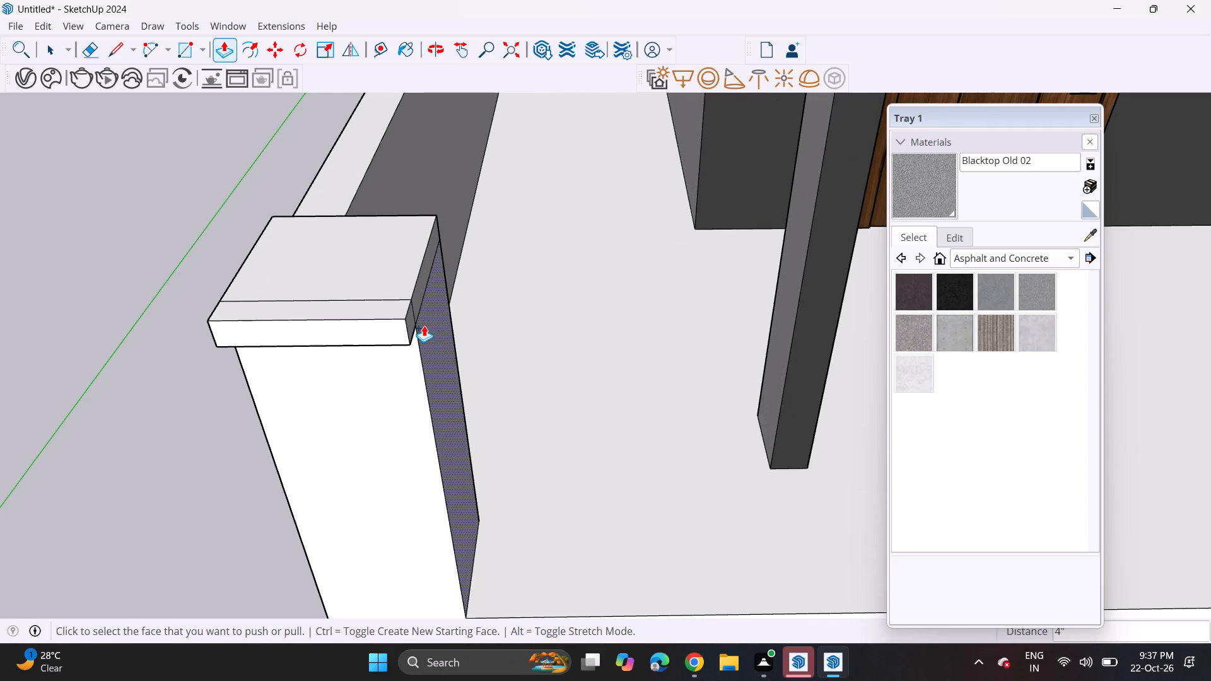
pyautogui.doubleClick(416, 323)
pyautogui.doubleClick(423, 290)
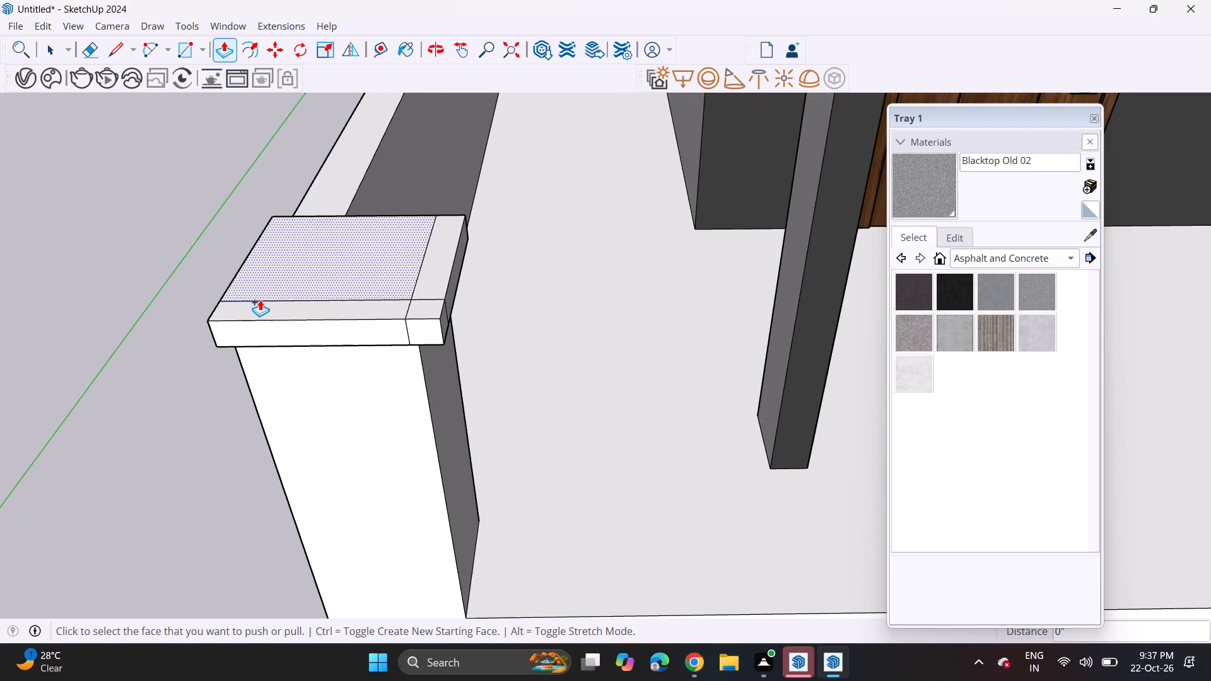
pyautogui.moveTo(284, 294); pyautogui.dragTo(457, 269, button='middle')
pyautogui.scroll(1, 334, 293)
pyautogui.scroll(5, 257, 393)
pyautogui.moveTo(215, 405); pyautogui.dragTo(327, 336, button='middle')
pyautogui.doubleClick(499, 176)
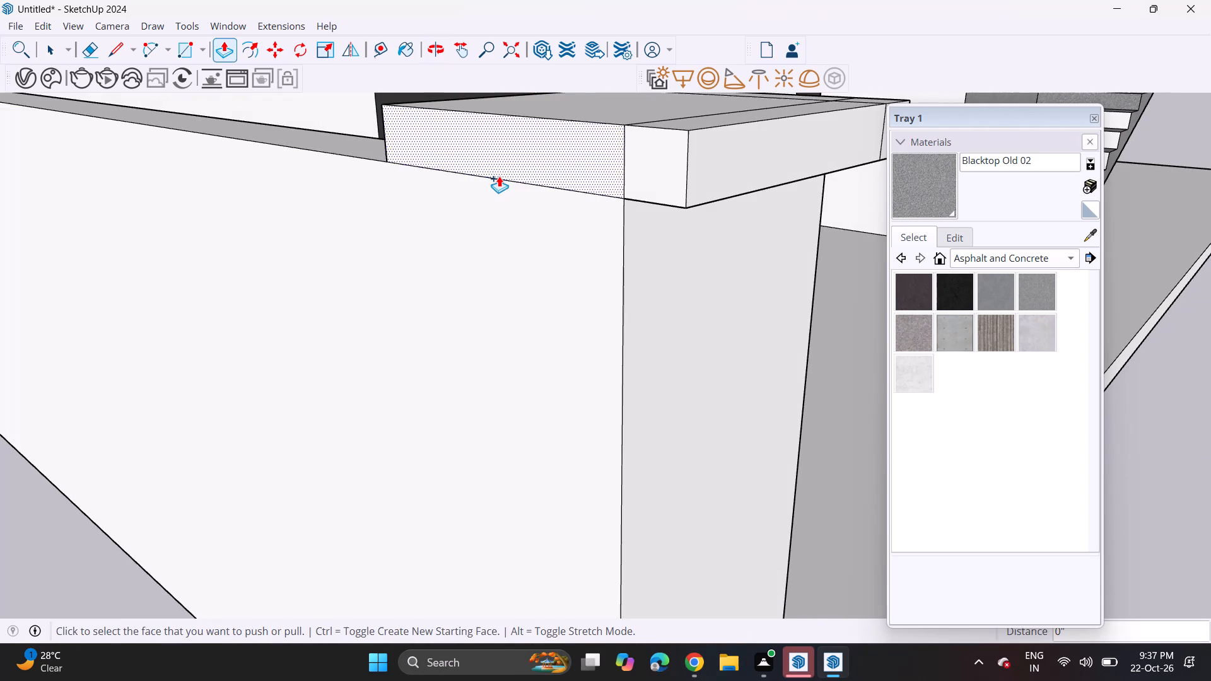
pyautogui.doubleClick(647, 185)
# Erase the leftover seam lines across the top and front face of the corner pier's cap.
pyautogui.scroll(-8, 586, 242)
pyautogui.moveTo(629, 252); pyautogui.dragTo(254, 279, button='middle')
pyautogui.scroll(1, 257, 279)
pyautogui.scroll(-15, 276, 271)
pyautogui.scroll(1, 411, 246)
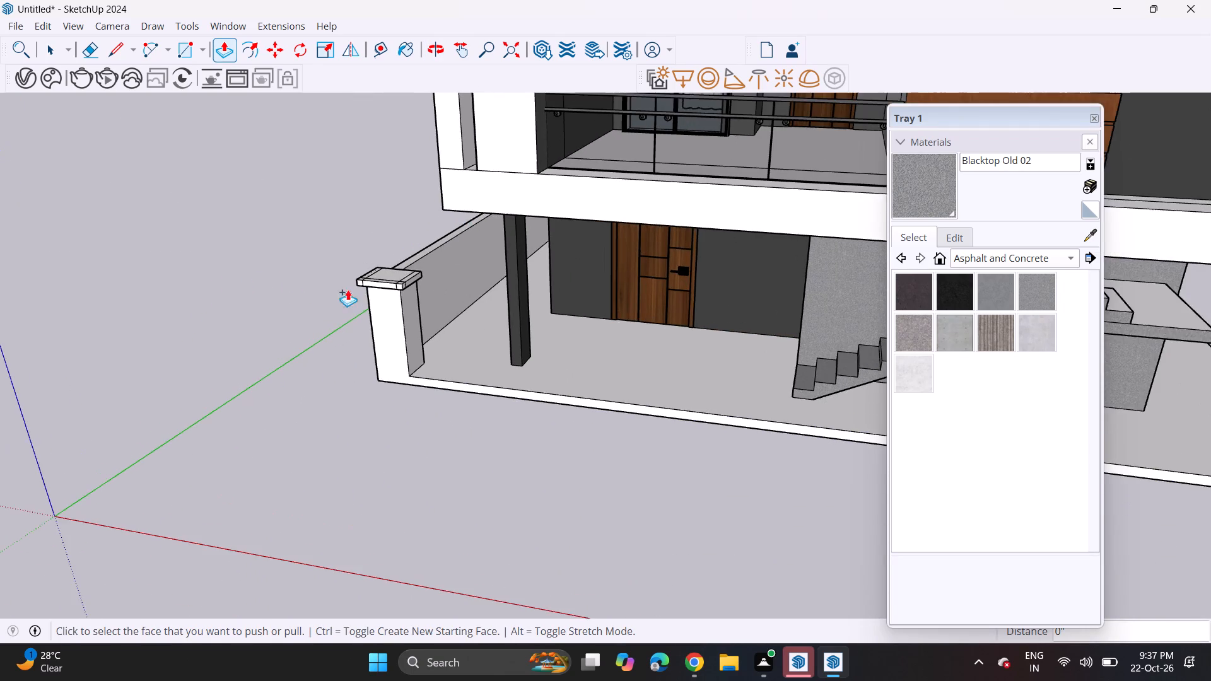
pyautogui.moveTo(348, 289); pyautogui.dragTo(464, 218, button='middle')
pyautogui.scroll(8, 411, 236)
pyautogui.scroll(-7, 327, 410)
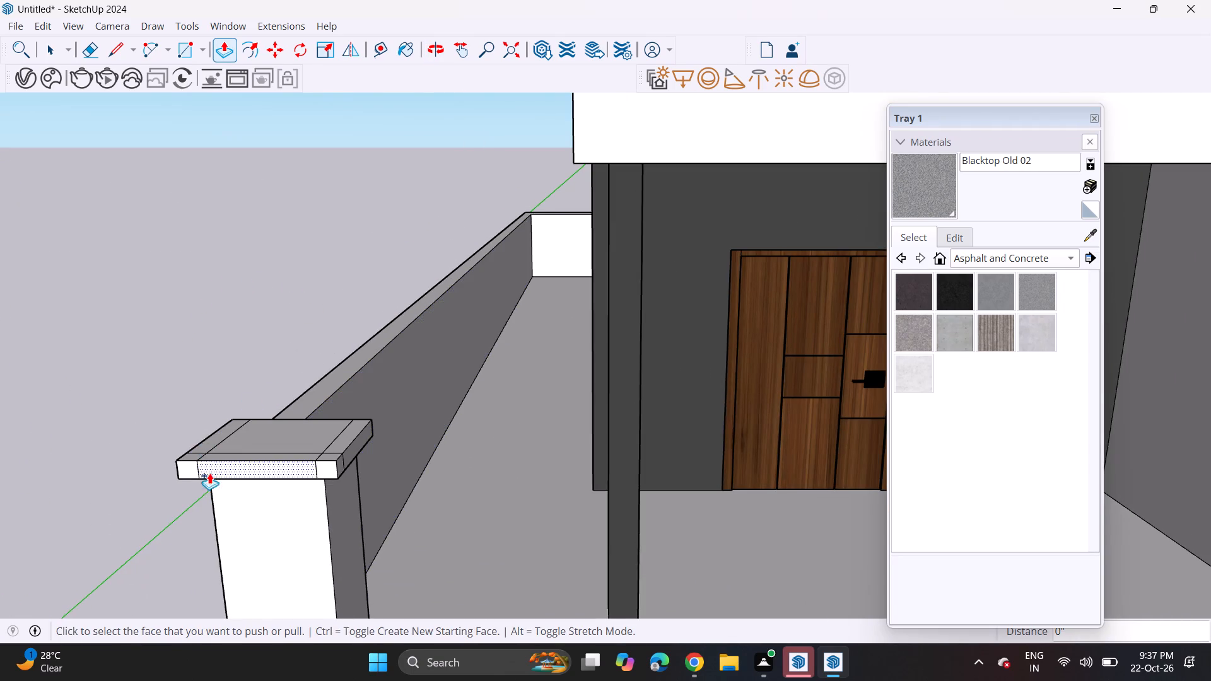
pyautogui.keyDown('shift'); pyautogui.moveTo(213, 473); pyautogui.dragTo(233, 416, button='middle'); pyautogui.keyUp('shift')
pyautogui.scroll(13, 245, 395)
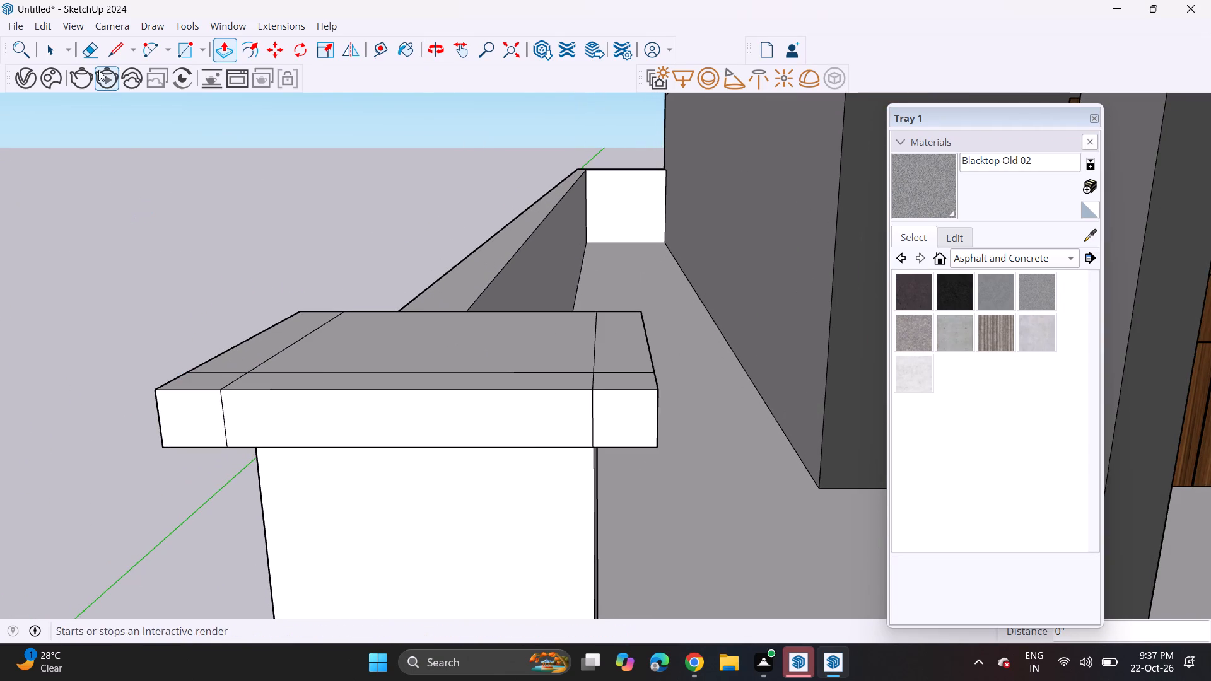
pyautogui.click(84, 48)
pyautogui.click(223, 410)
pyautogui.moveTo(234, 378); pyautogui.dragTo(239, 385)
pyautogui.click(244, 378)
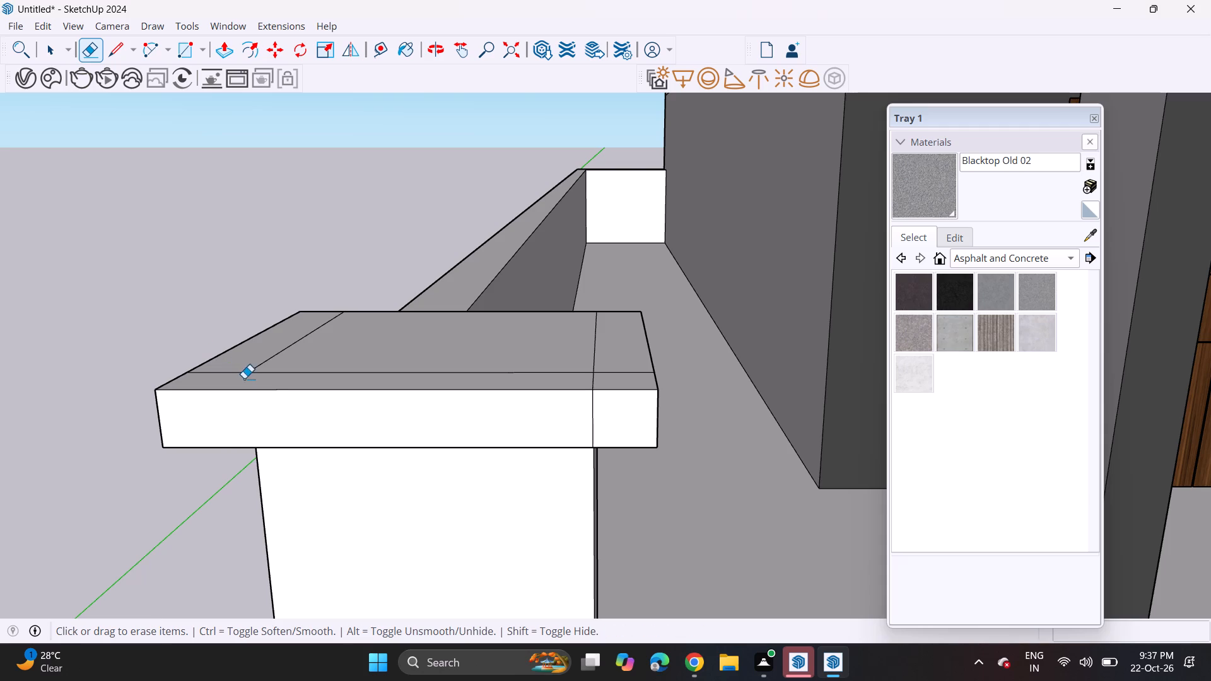
pyautogui.doubleClick(256, 367)
pyautogui.click(256, 378)
pyautogui.click(262, 369)
pyautogui.moveTo(593, 358); pyautogui.dragTo(593, 364)
pyautogui.doubleClick(602, 371)
pyautogui.click(591, 377)
pyautogui.moveTo(240, 368); pyautogui.dragTo(244, 374)
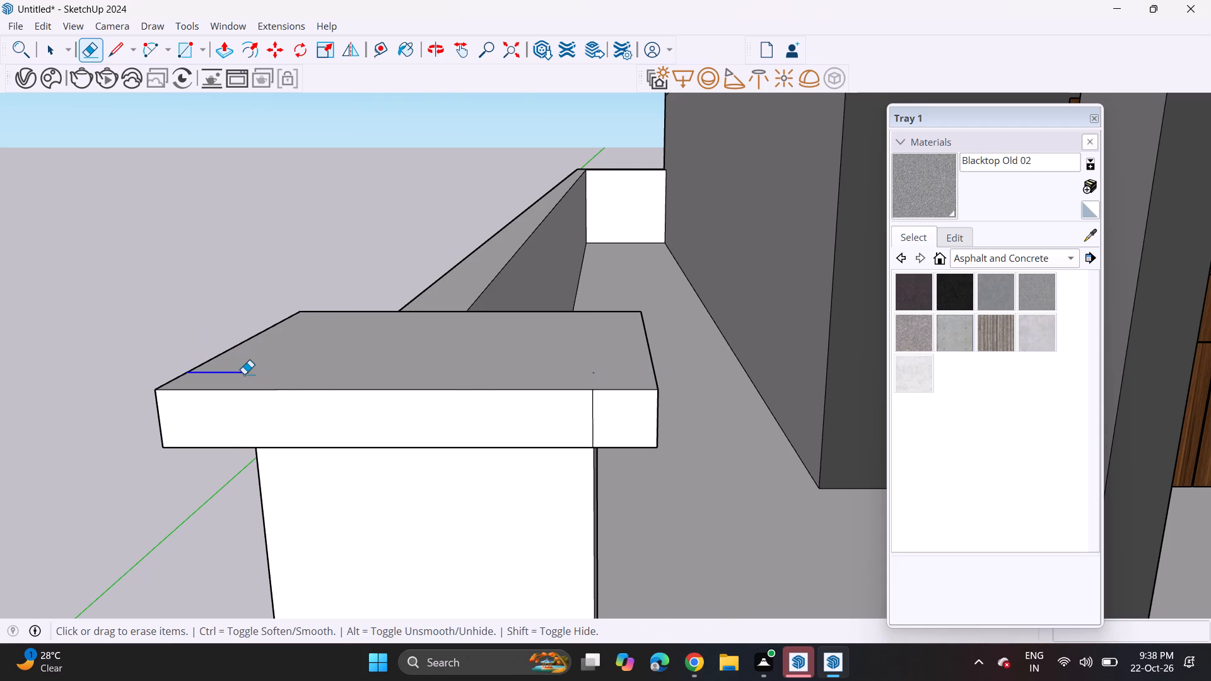
pyautogui.click(595, 410)
# Erase the remaining seam line on the pier cap's side face towards the entrance.
pyautogui.scroll(-18, 370, 375)
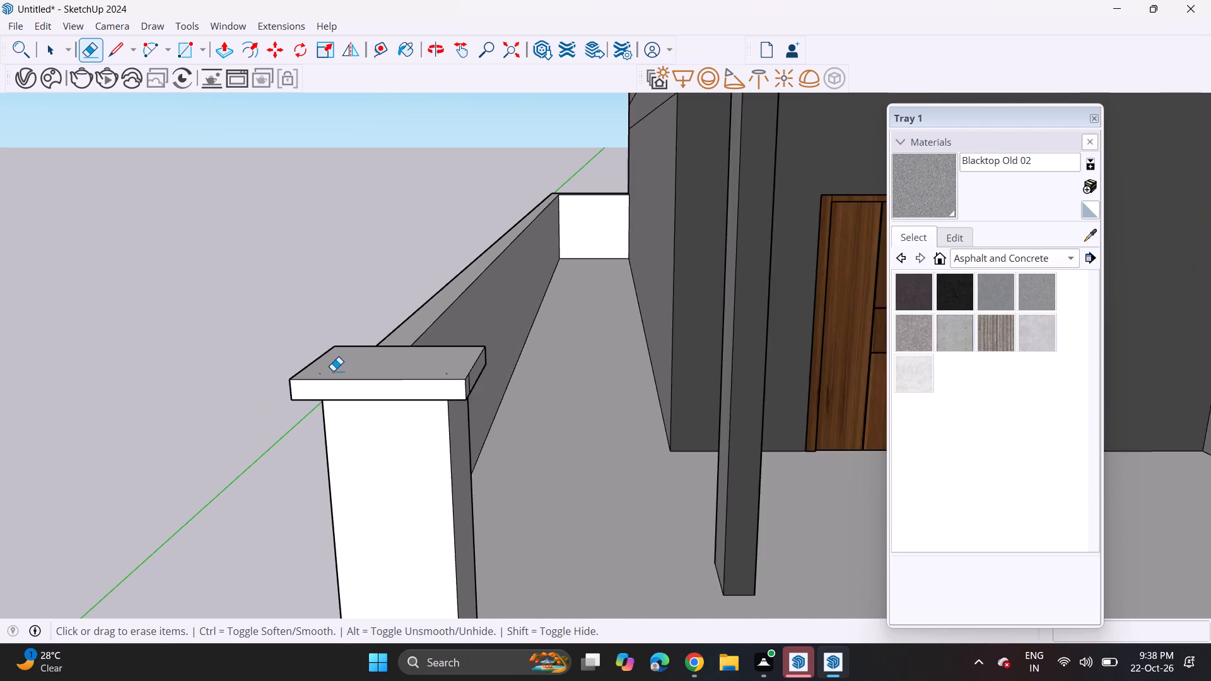
pyautogui.scroll(-2, 333, 371)
pyautogui.scroll(7, 441, 383)
pyautogui.scroll(5, 327, 340)
pyautogui.click(362, 390)
pyautogui.scroll(-9, 366, 387)
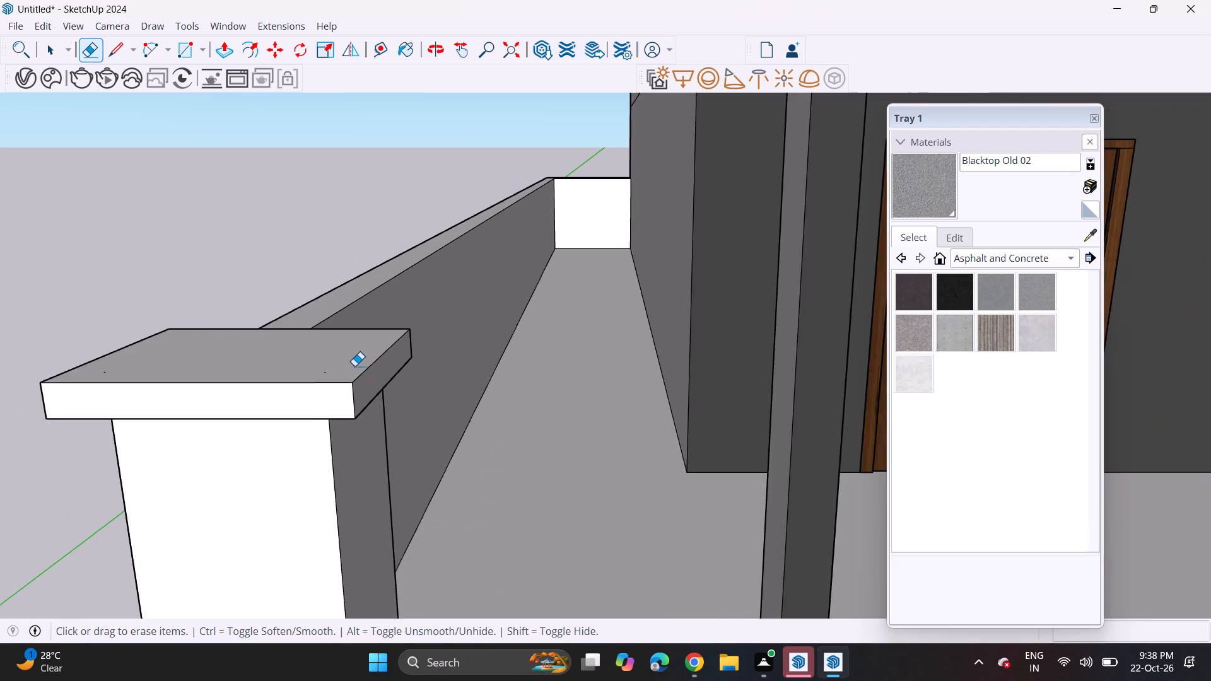
pyautogui.scroll(-20, 354, 366)
pyautogui.moveTo(341, 358); pyautogui.dragTo(208, 291, button='middle')
pyautogui.moveTo(207, 290); pyautogui.dragTo(241, 377, button='middle')
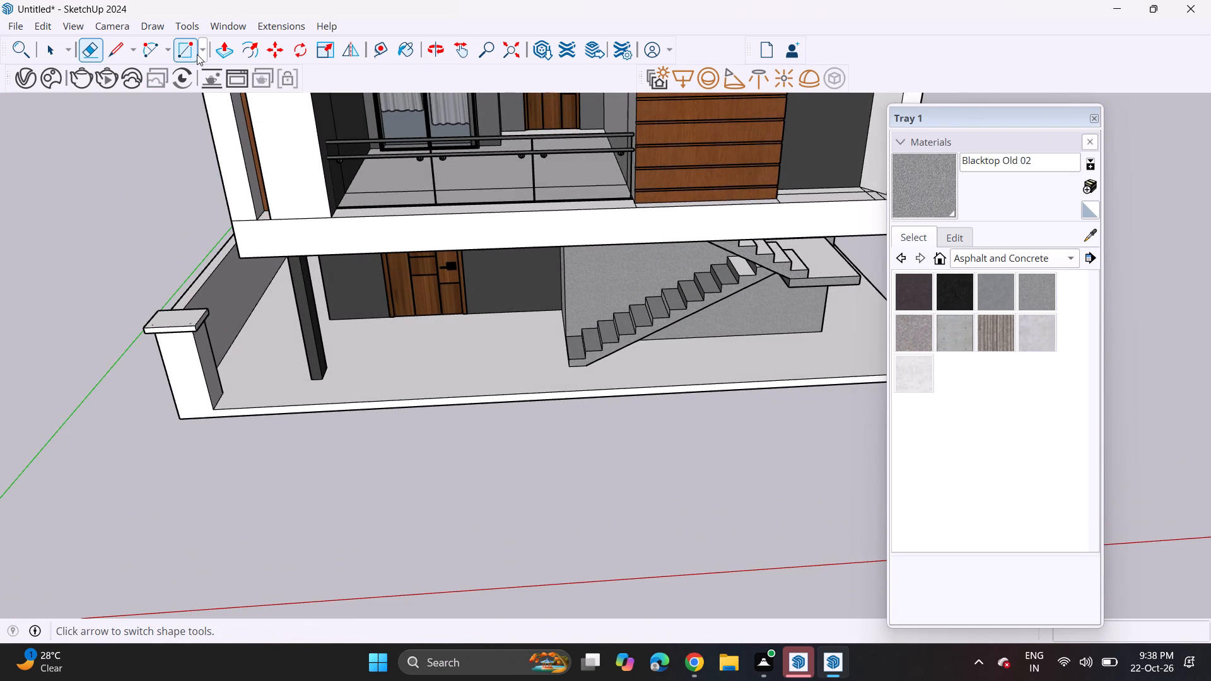
# Draw a rectangle about 1'4" by 2'2" on the slab's front edge and pull it up 5' to match the corner pier.
pyautogui.click(192, 52)
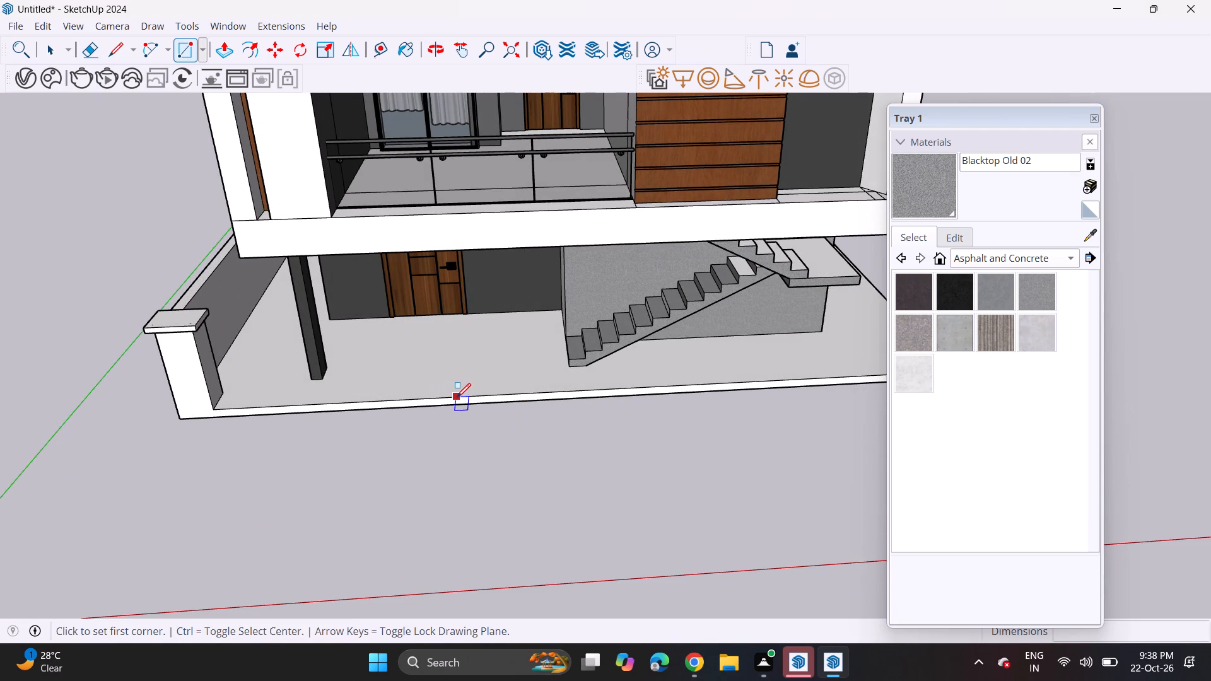
pyautogui.click(457, 397)
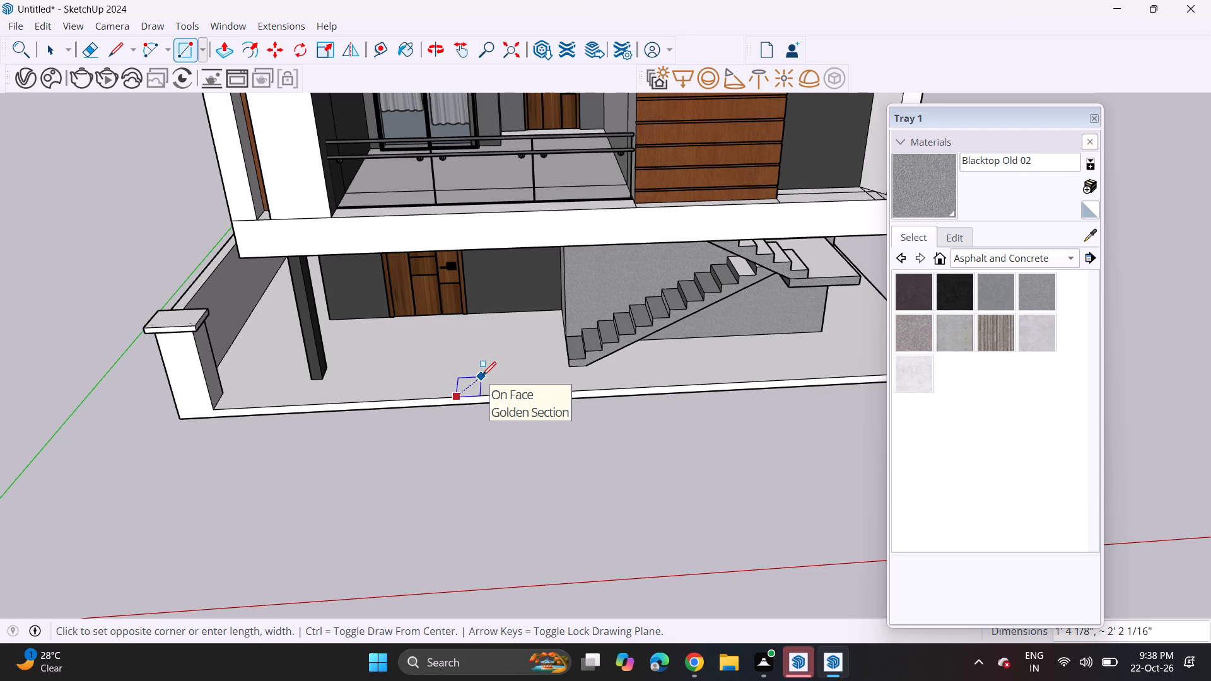
pyautogui.click(482, 376)
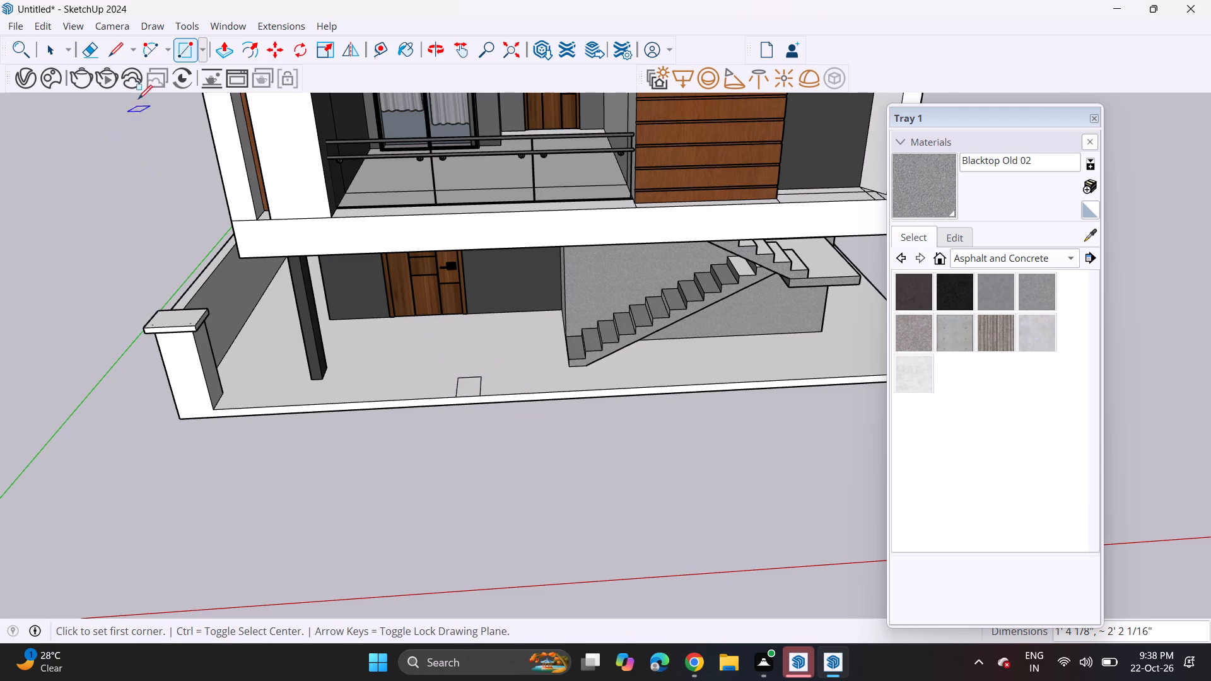
pyautogui.click(226, 54)
pyautogui.click(467, 384)
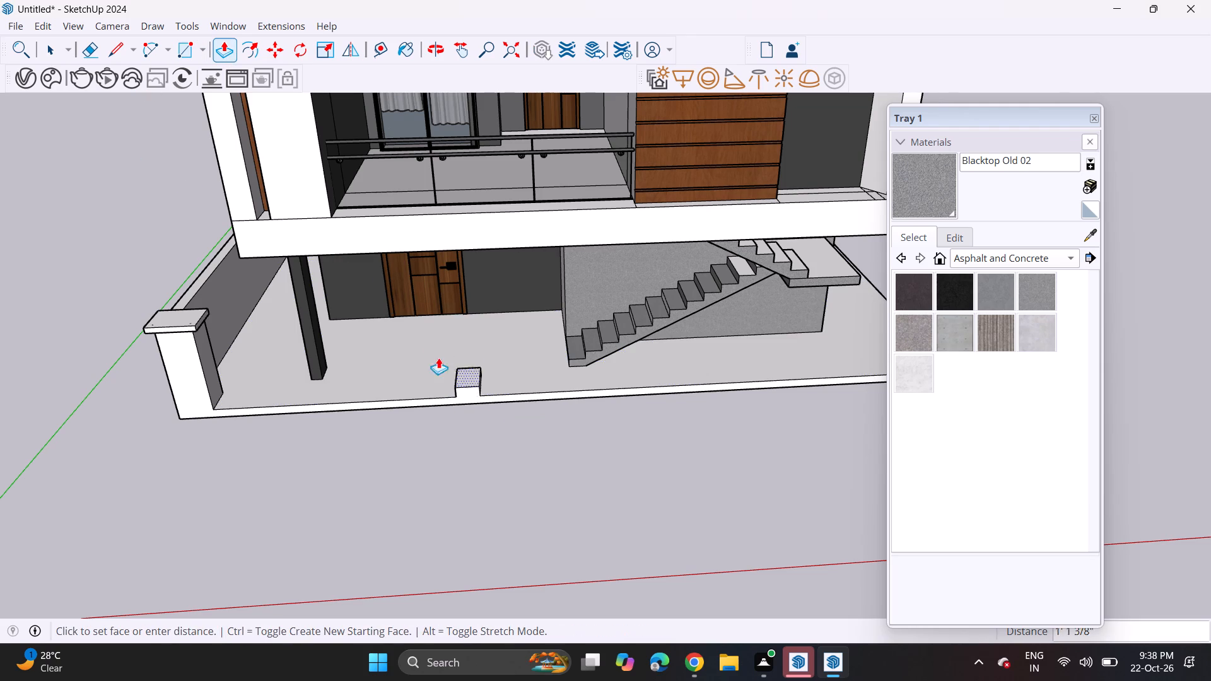
pyautogui.click(188, 329)
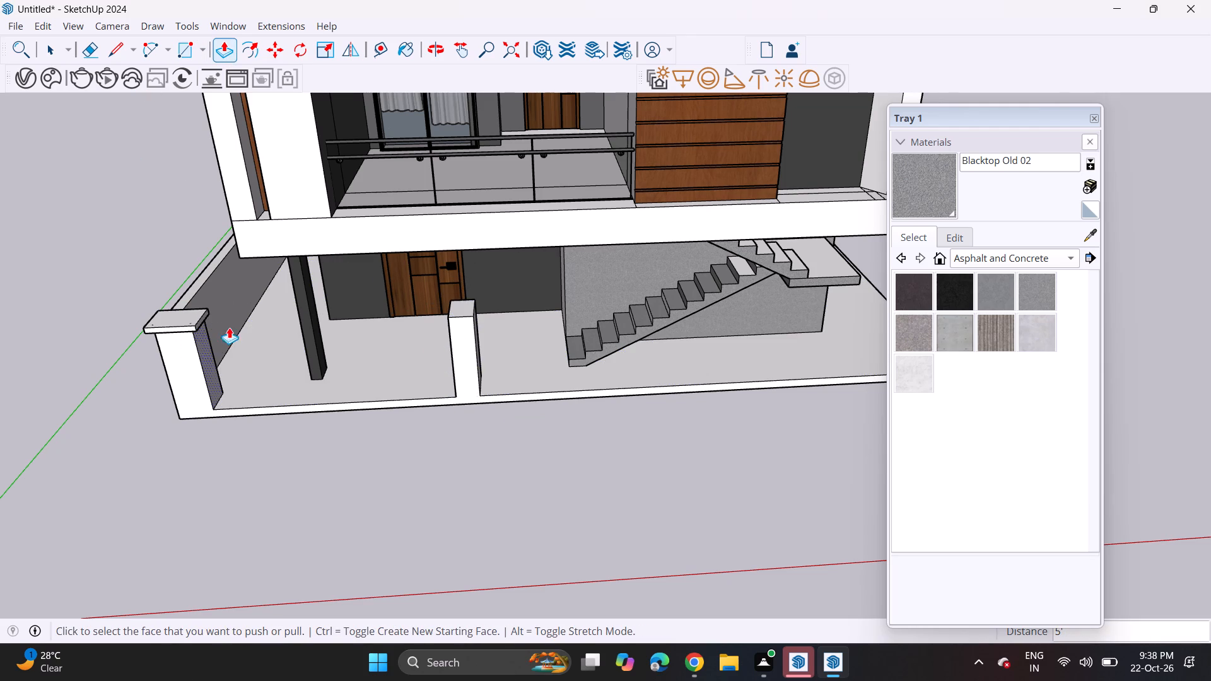
# Add a thin cap layer on the second front pier, level with the corner pier's cap.
pyautogui.click(454, 313)
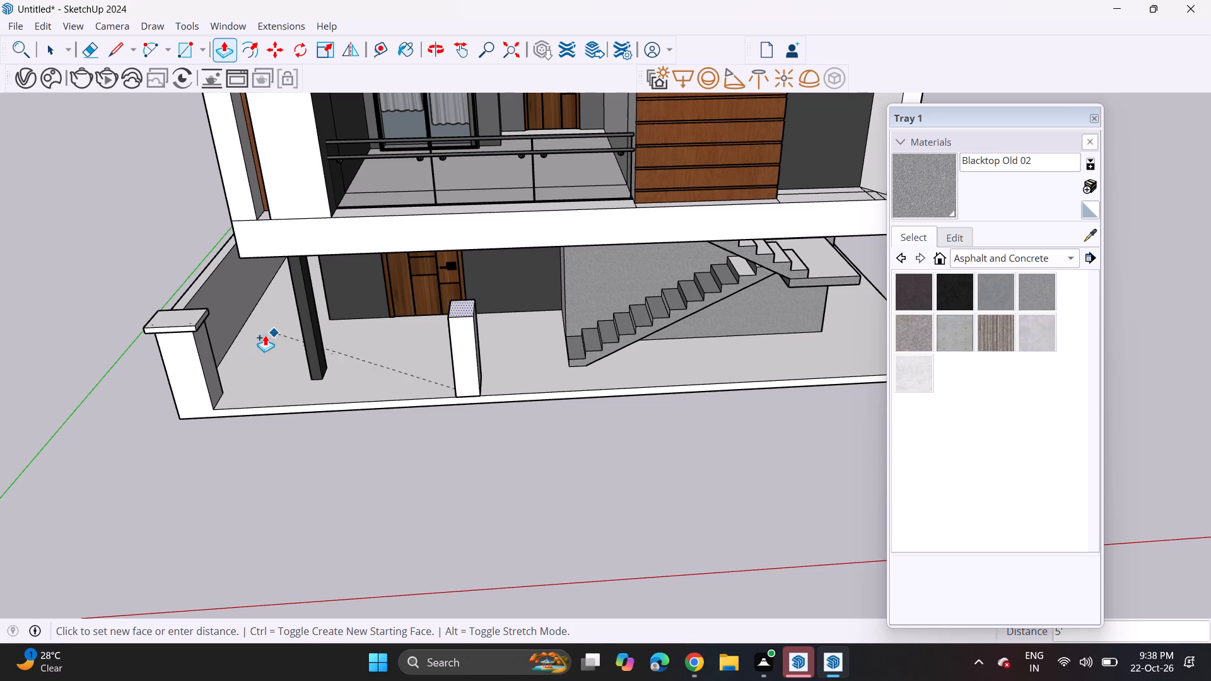
pyautogui.click(195, 320)
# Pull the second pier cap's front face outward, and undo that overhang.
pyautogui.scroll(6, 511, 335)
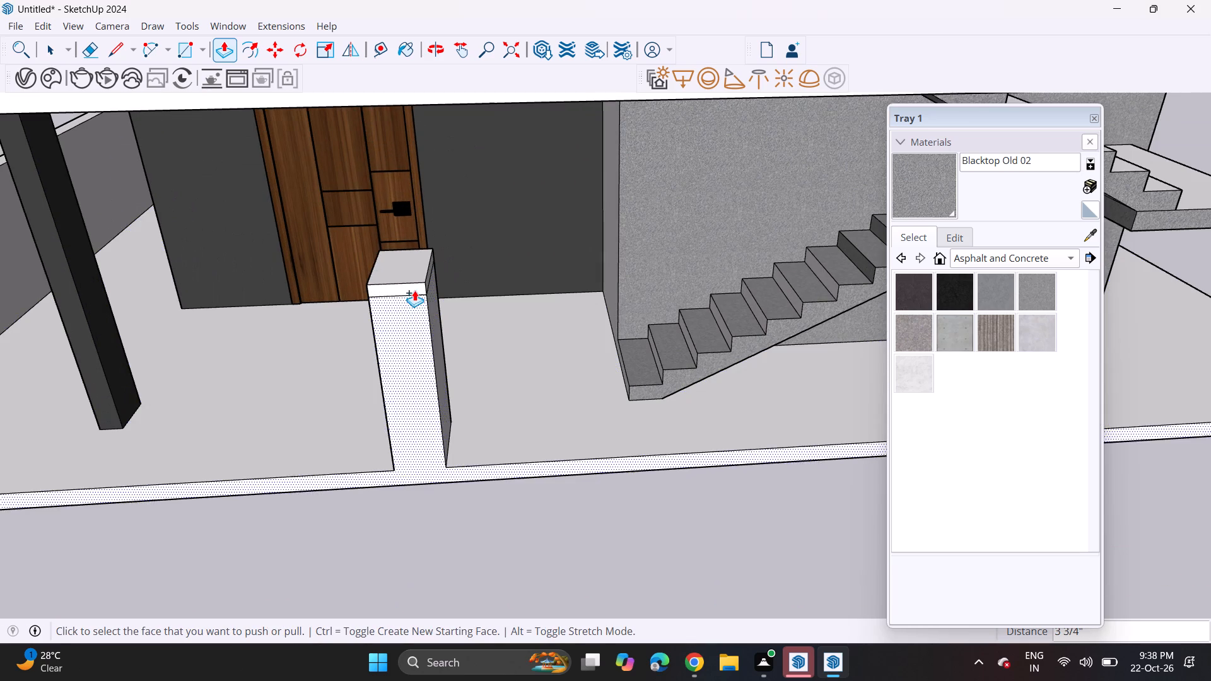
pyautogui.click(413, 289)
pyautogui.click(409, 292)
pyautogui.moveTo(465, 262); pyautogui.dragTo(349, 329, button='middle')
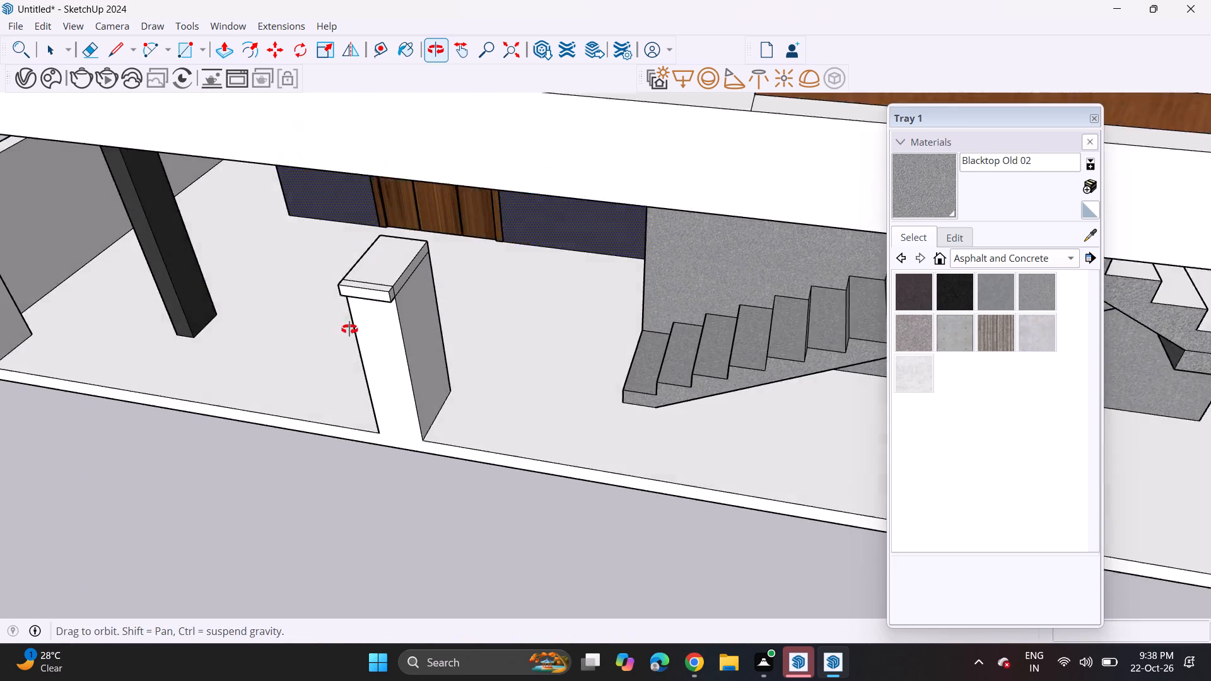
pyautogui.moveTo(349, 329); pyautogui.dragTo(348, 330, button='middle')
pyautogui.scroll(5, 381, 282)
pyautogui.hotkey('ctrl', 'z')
# Pull the second pier cap's front face out about 4" and repeat that overhang on its two side faces.
pyautogui.scroll(6, 380, 282)
pyautogui.click(371, 302)
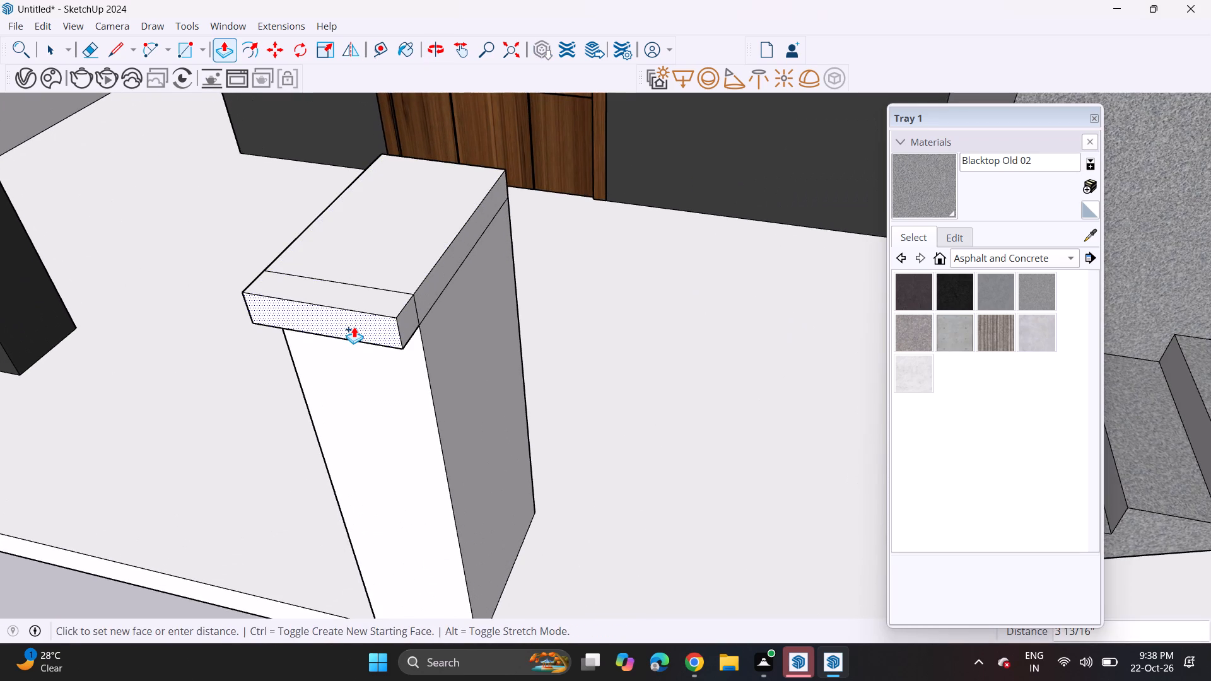
pyautogui.click(354, 327)
pyautogui.doubleClick(418, 317)
pyautogui.moveTo(328, 293); pyautogui.dragTo(554, 271, button='middle')
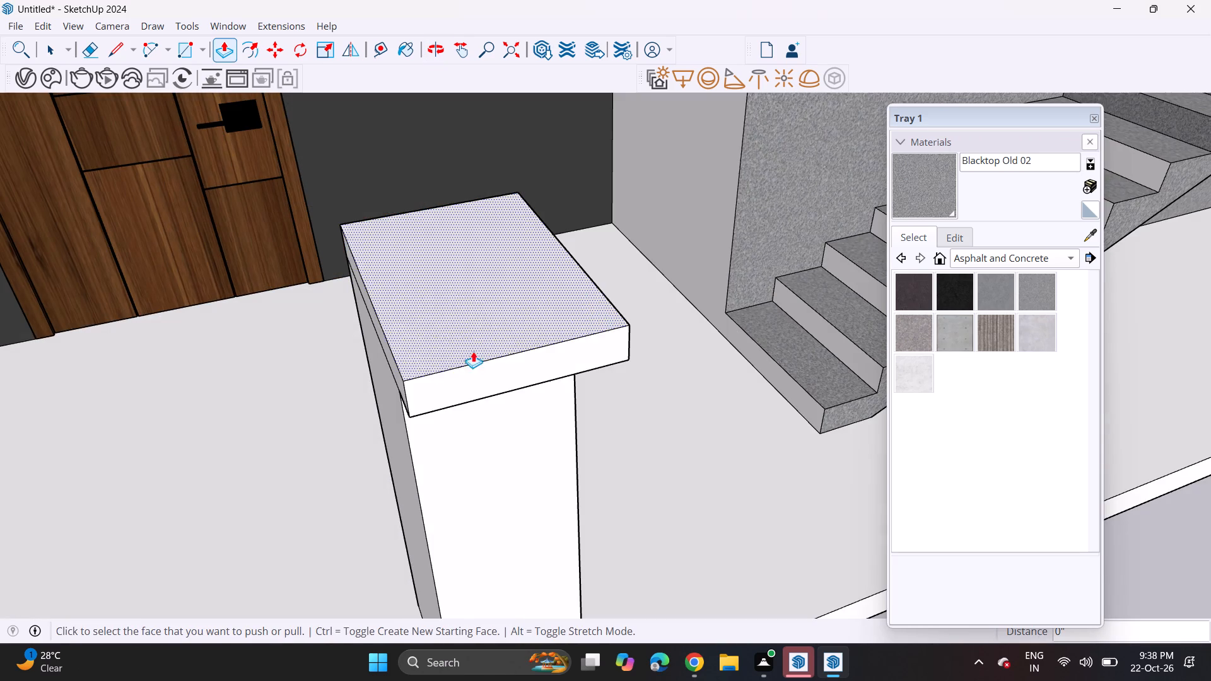
pyautogui.doubleClick(402, 380)
# Draw a wall-profile rectangle about 8" wide on the second pier's side face, from its bottom front corner to just below the cap.
pyautogui.scroll(-13, 402, 380)
pyautogui.moveTo(480, 410); pyautogui.dragTo(460, 393, button='middle')
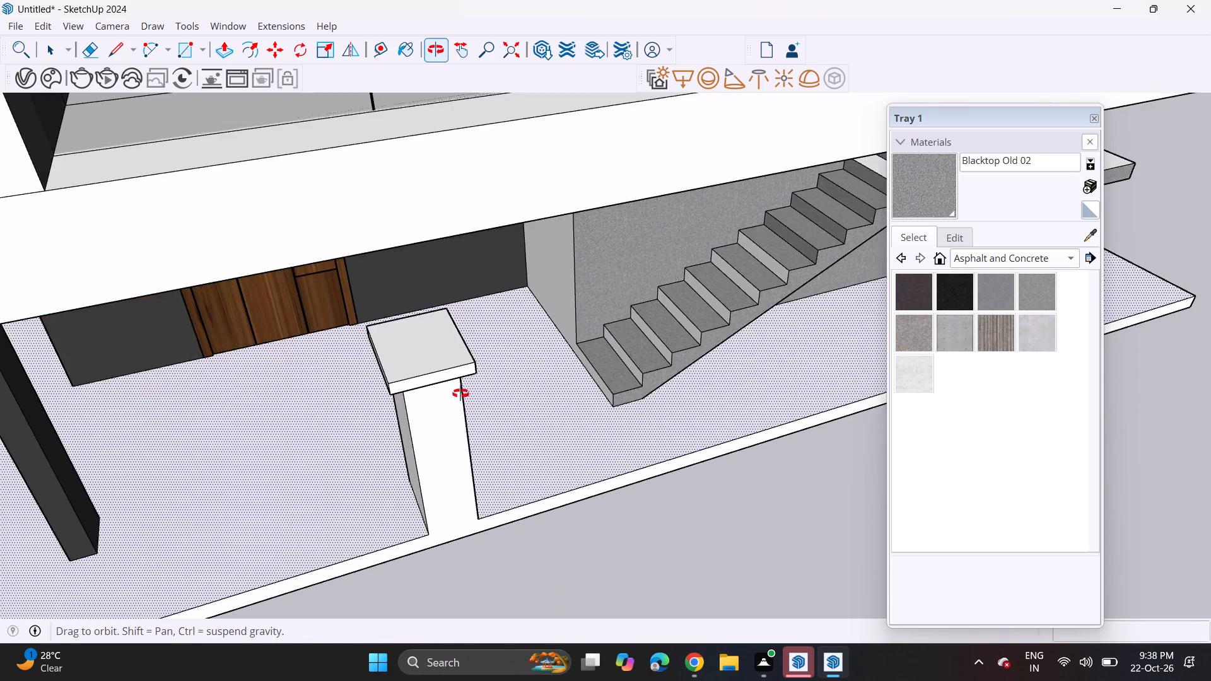
pyautogui.moveTo(460, 393); pyautogui.dragTo(385, 338, button='middle')
pyautogui.scroll(1, 311, 320)
pyautogui.scroll(-7, 297, 313)
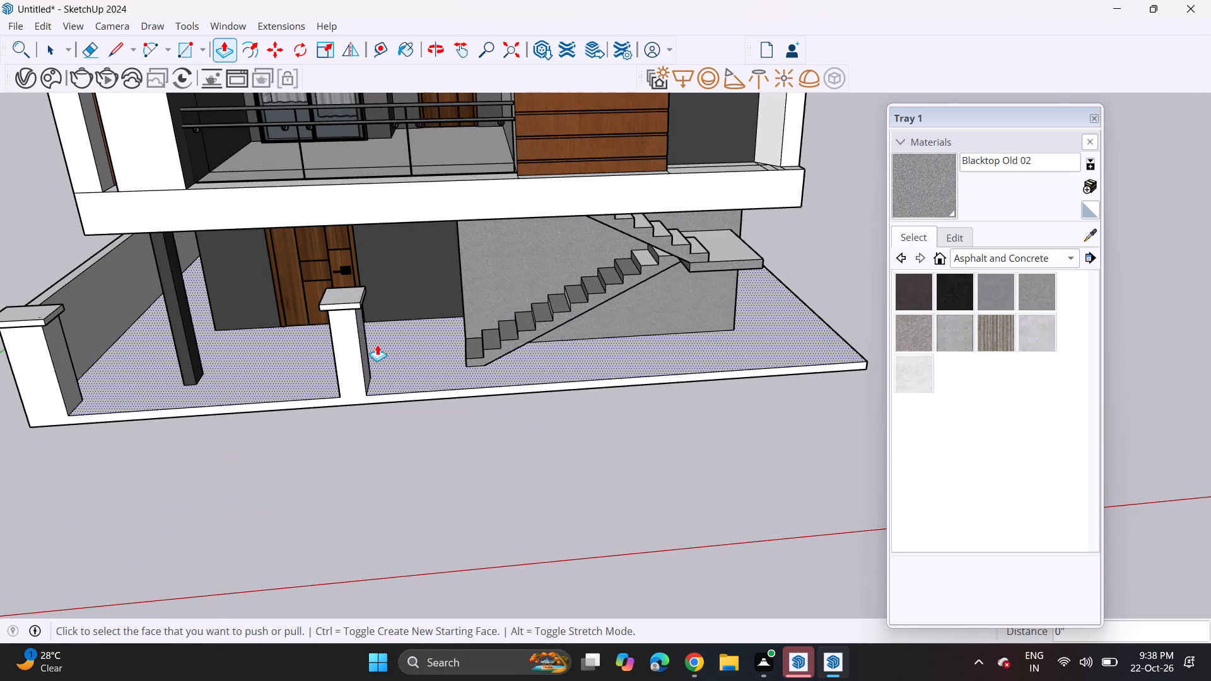
pyautogui.moveTo(471, 315); pyautogui.dragTo(164, 318, button='middle')
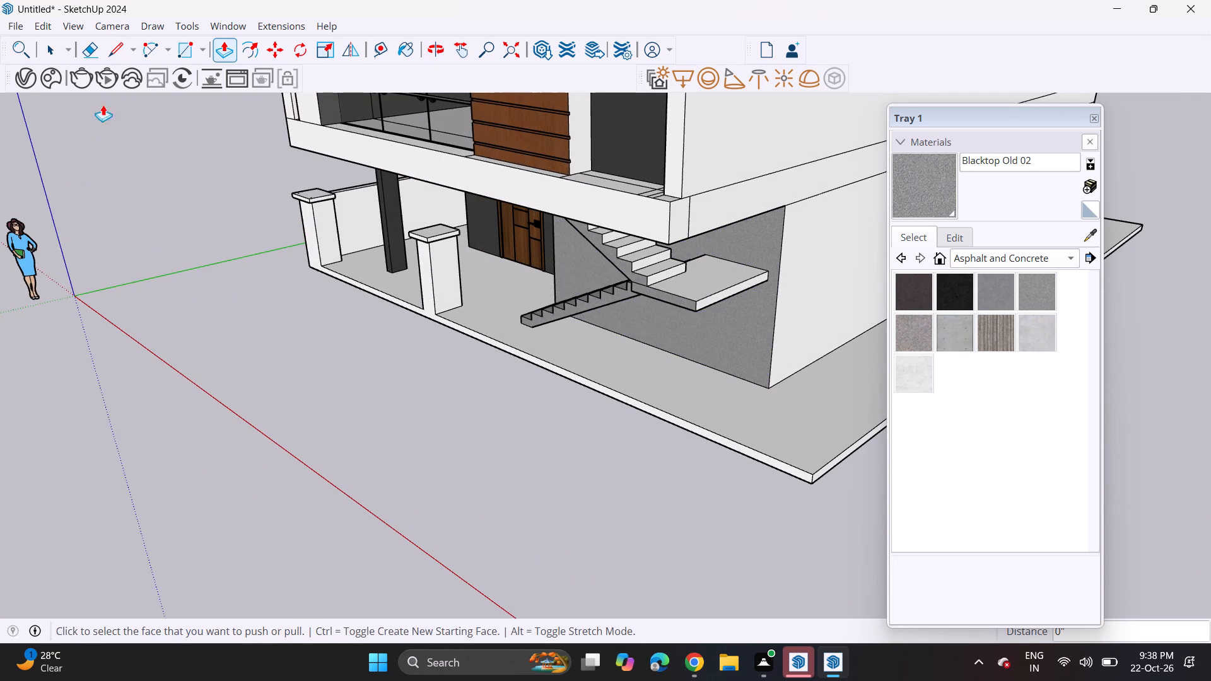
pyautogui.click(177, 53)
pyautogui.scroll(5, 453, 366)
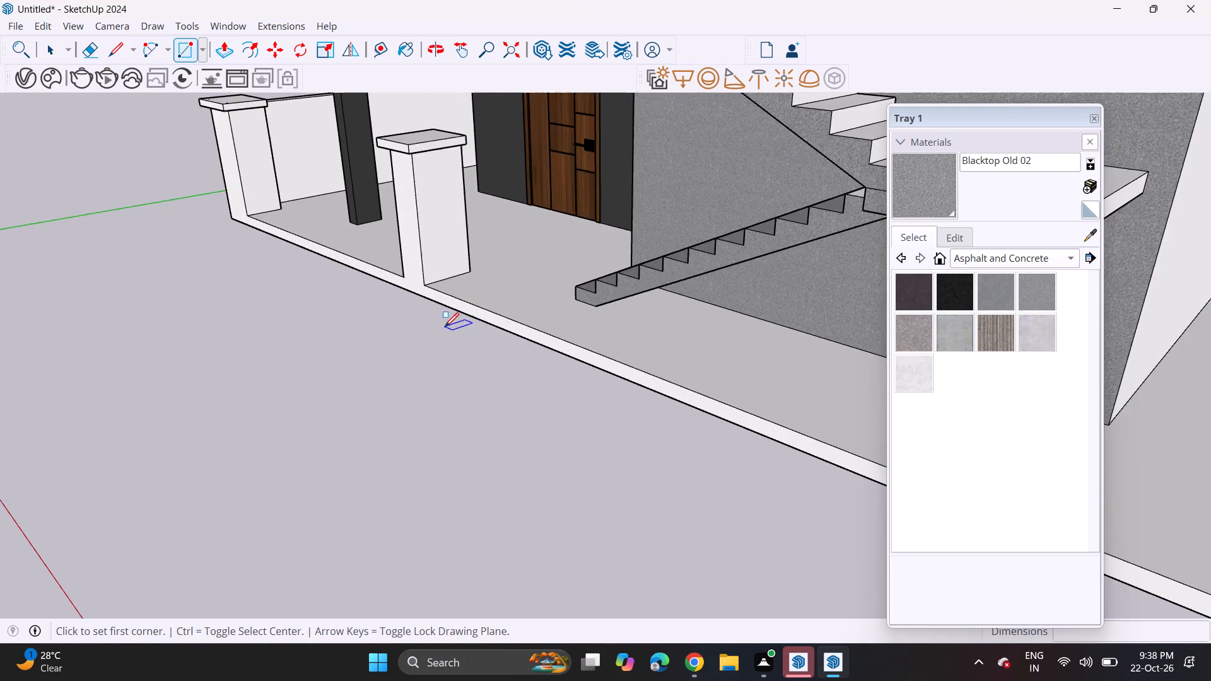
pyautogui.scroll(7, 445, 327)
pyautogui.click(419, 269)
pyautogui.scroll(-8, 437, 189)
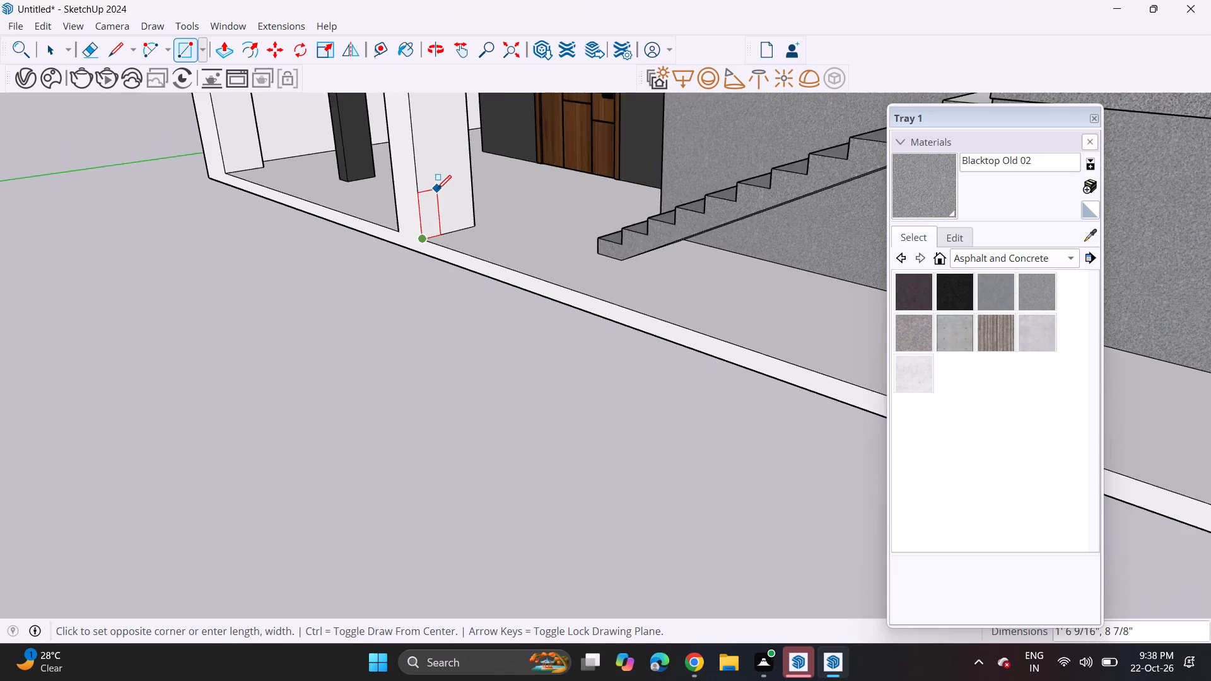
pyautogui.scroll(-3, 437, 189)
pyautogui.keyDown('shift'); pyautogui.moveTo(437, 187); pyautogui.dragTo(380, 301, button='middle'); pyautogui.keyUp('shift')
pyautogui.moveTo(390, 264); pyautogui.dragTo(385, 224, button='middle')
pyautogui.scroll(11, 380, 271)
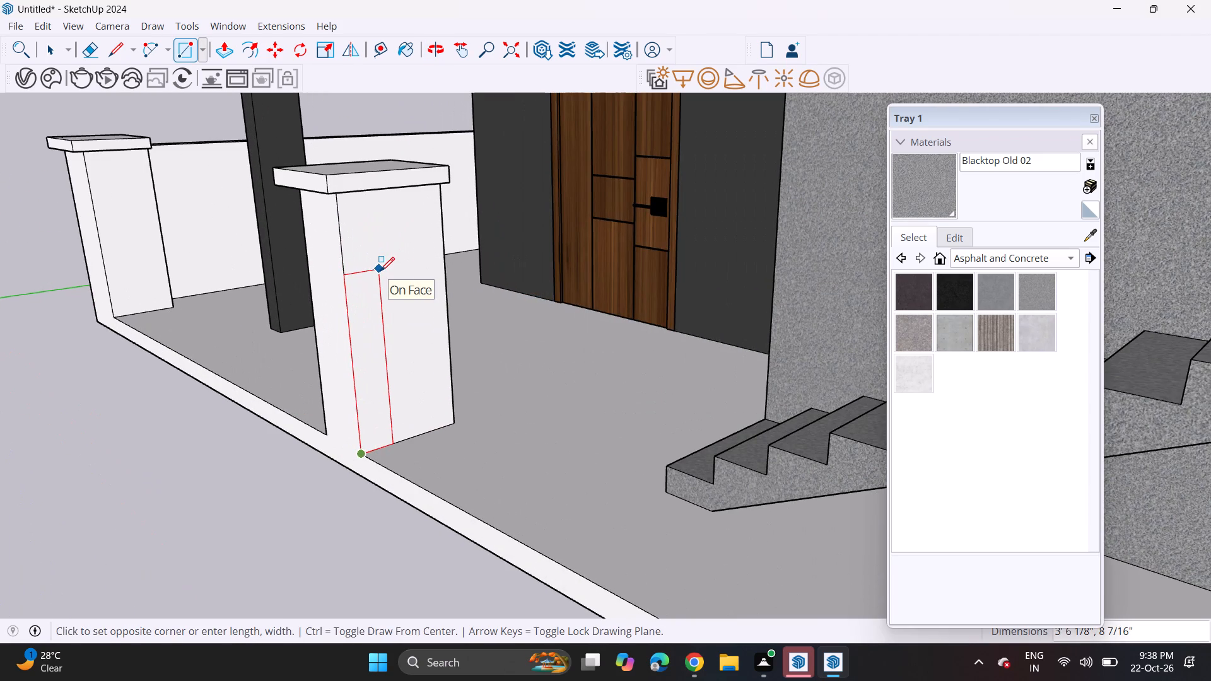
pyautogui.click(370, 206)
# Extrude the wall profile about 28' from the second pier along the front edge towards the slab's far corner.
pyautogui.click(217, 48)
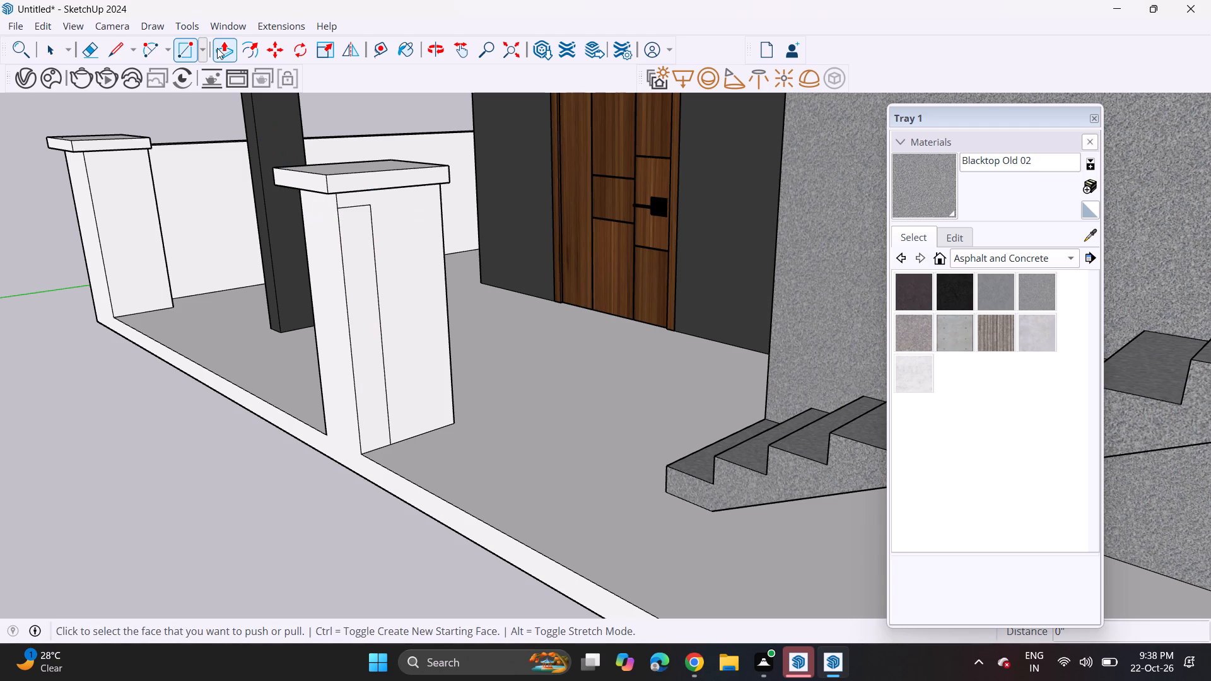
pyautogui.scroll(-7, 331, 320)
pyautogui.click(344, 343)
pyautogui.scroll(-6, 367, 376)
pyautogui.moveTo(371, 383); pyautogui.dragTo(291, 359, button='middle')
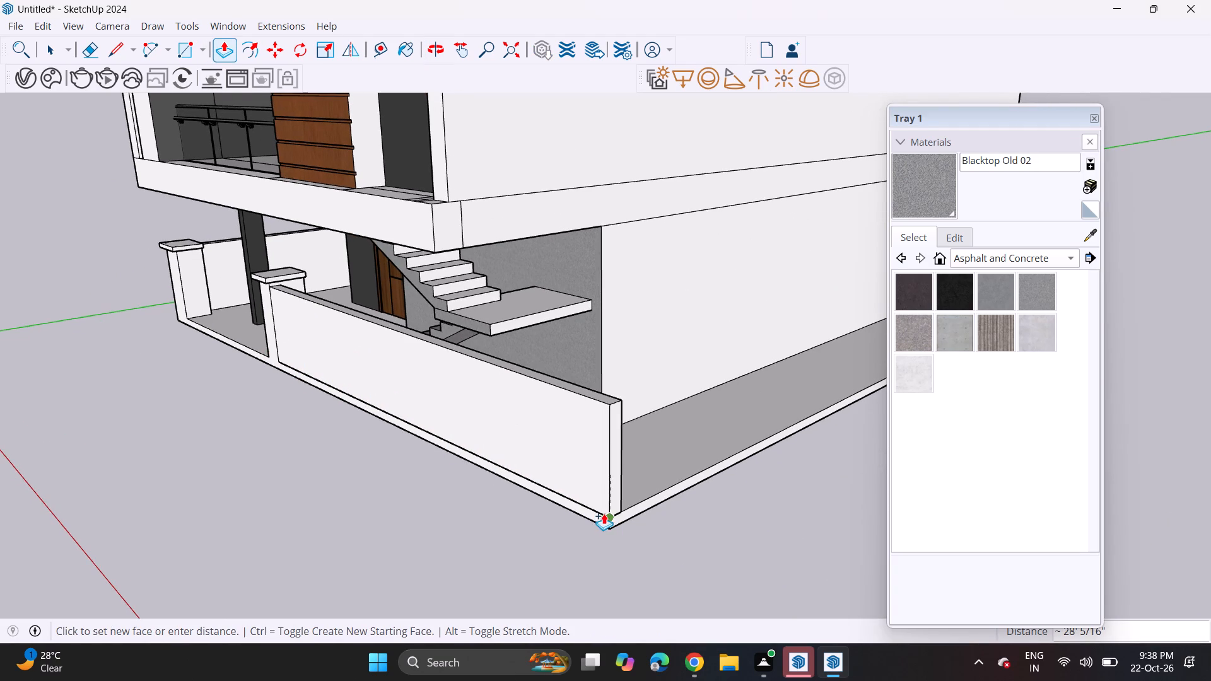
pyautogui.click(585, 500)
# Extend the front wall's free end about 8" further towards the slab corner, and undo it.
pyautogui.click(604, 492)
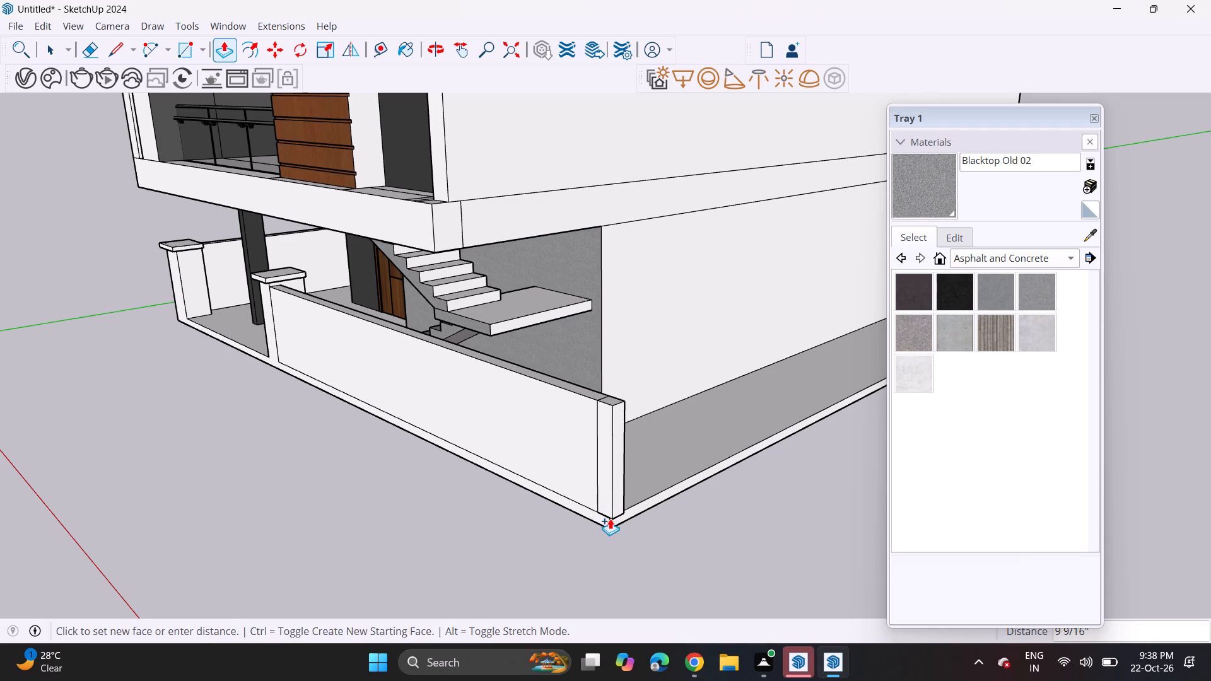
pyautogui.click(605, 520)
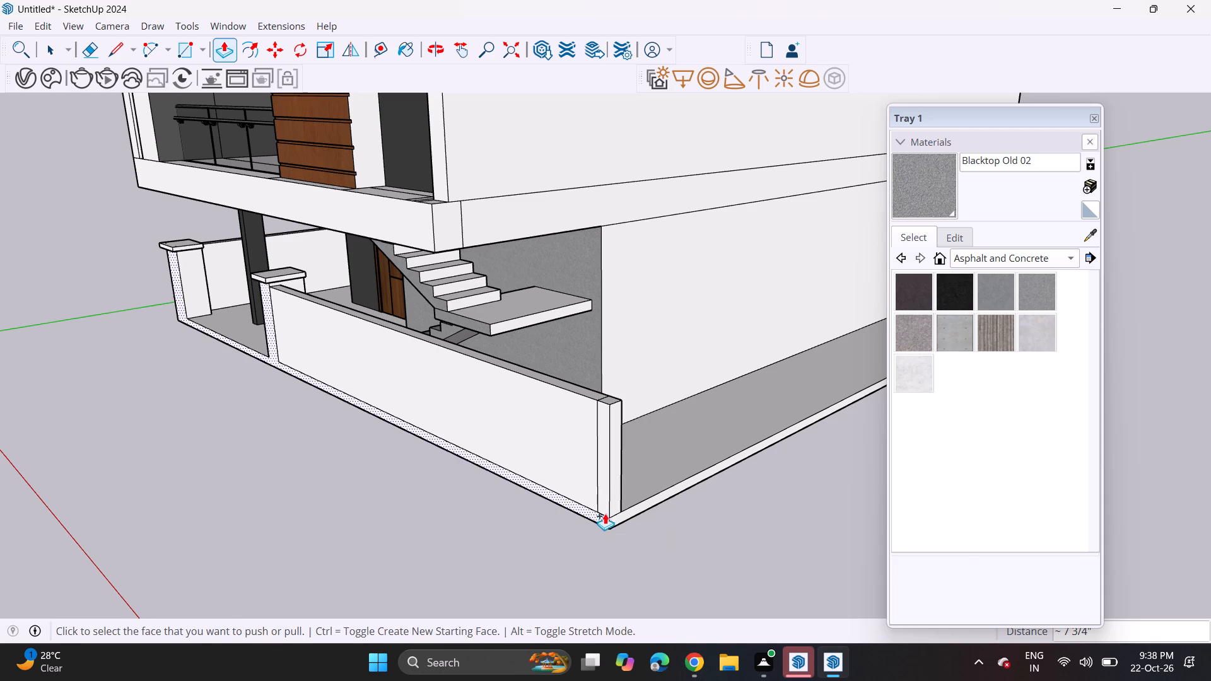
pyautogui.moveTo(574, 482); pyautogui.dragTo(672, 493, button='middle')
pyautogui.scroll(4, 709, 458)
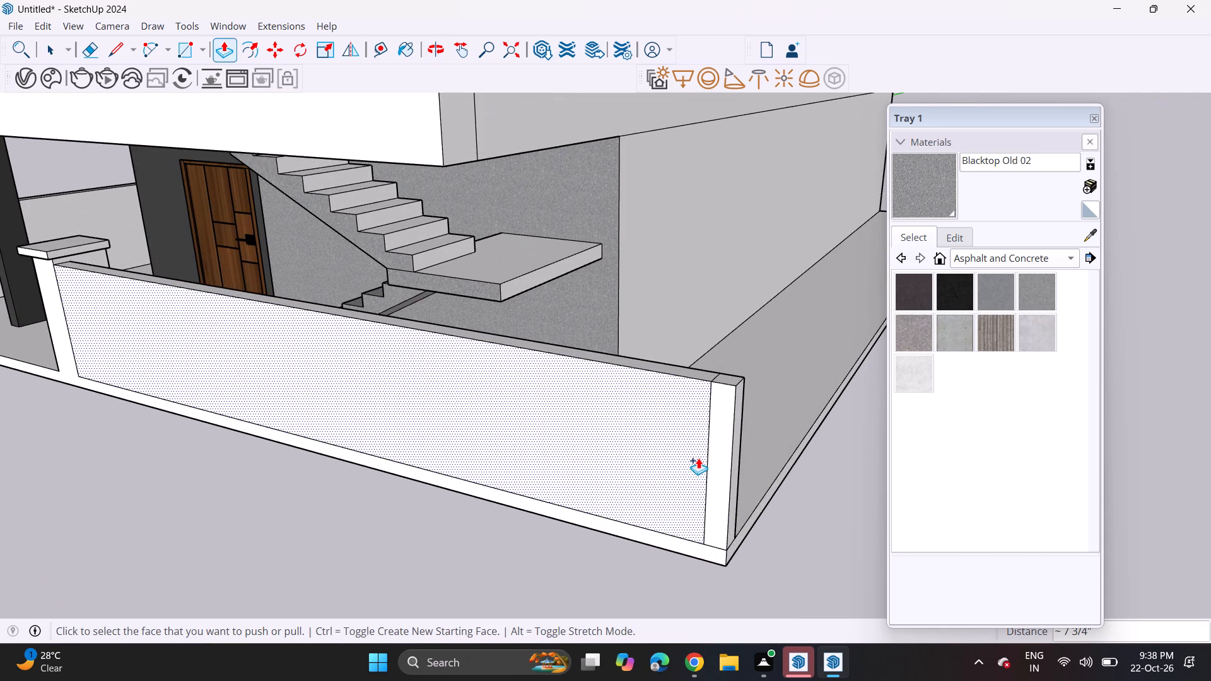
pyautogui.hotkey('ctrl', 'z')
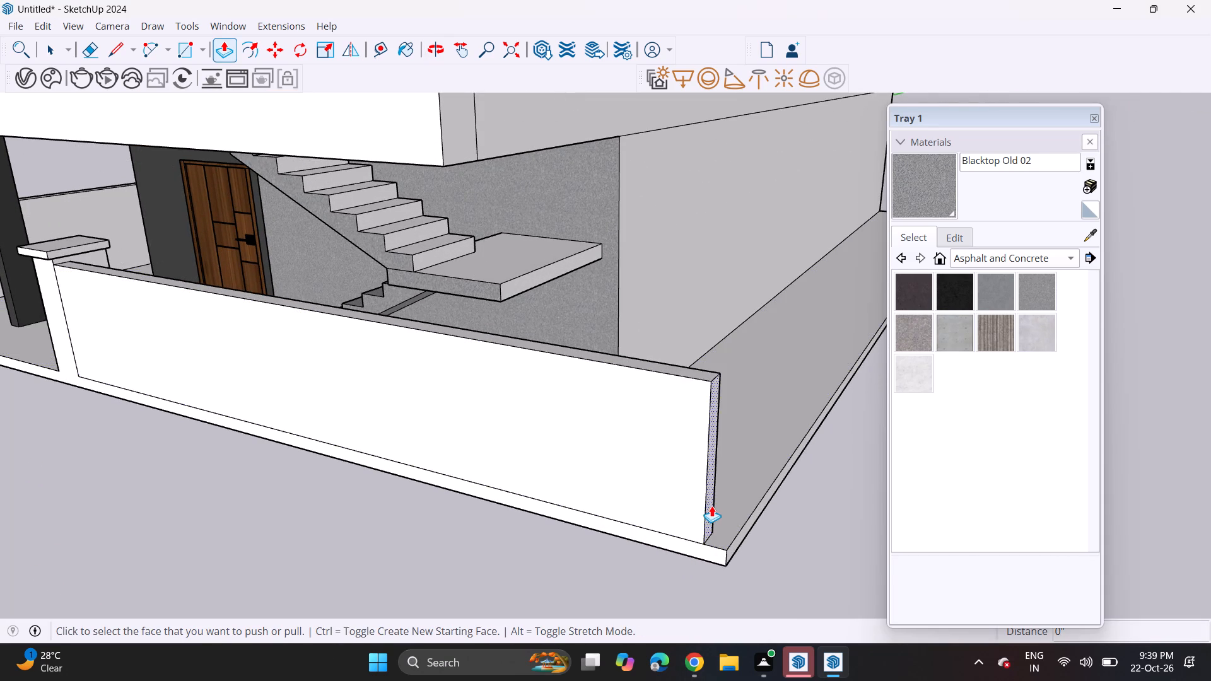
# Push the front wall's end face back from the slab corner to leave room for an end pier.
pyautogui.click(711, 506)
pyautogui.click(679, 492)
# Draw a square about 1'2" on the slab's far front corner and pull it up level with the front wall's top.
pyautogui.click(180, 52)
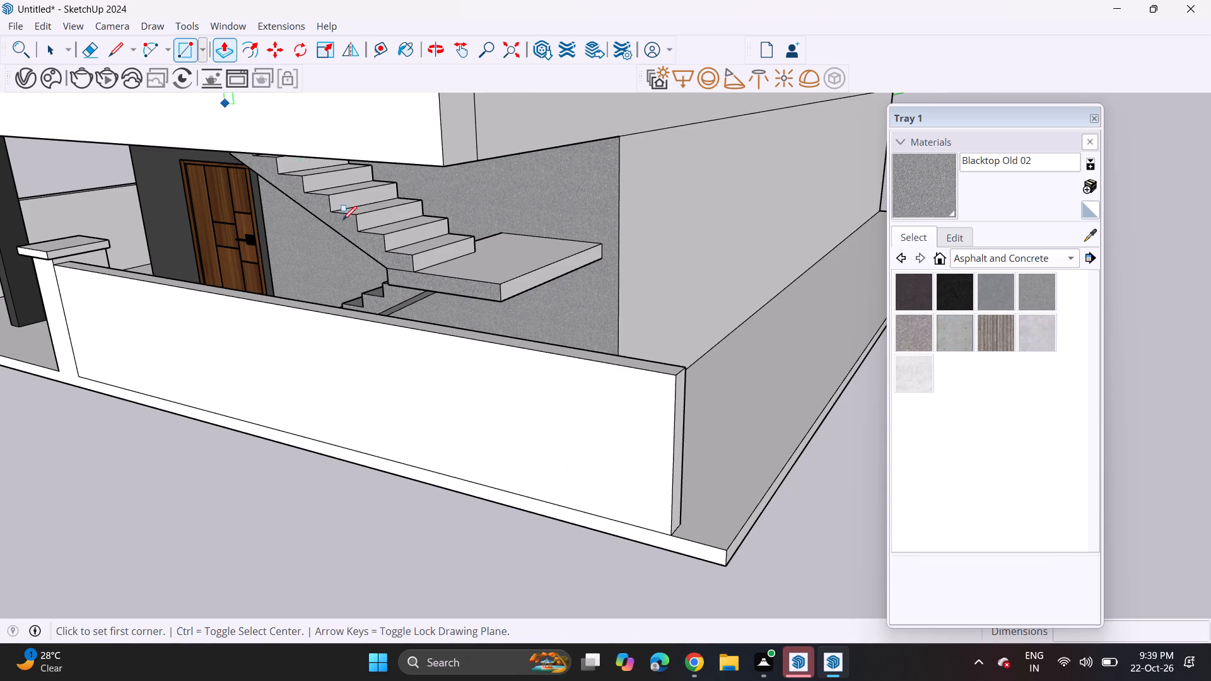
pyautogui.scroll(-6, 609, 448)
pyautogui.moveTo(613, 516); pyautogui.dragTo(430, 310, button='middle')
pyautogui.moveTo(414, 286); pyautogui.dragTo(526, 518, button='middle')
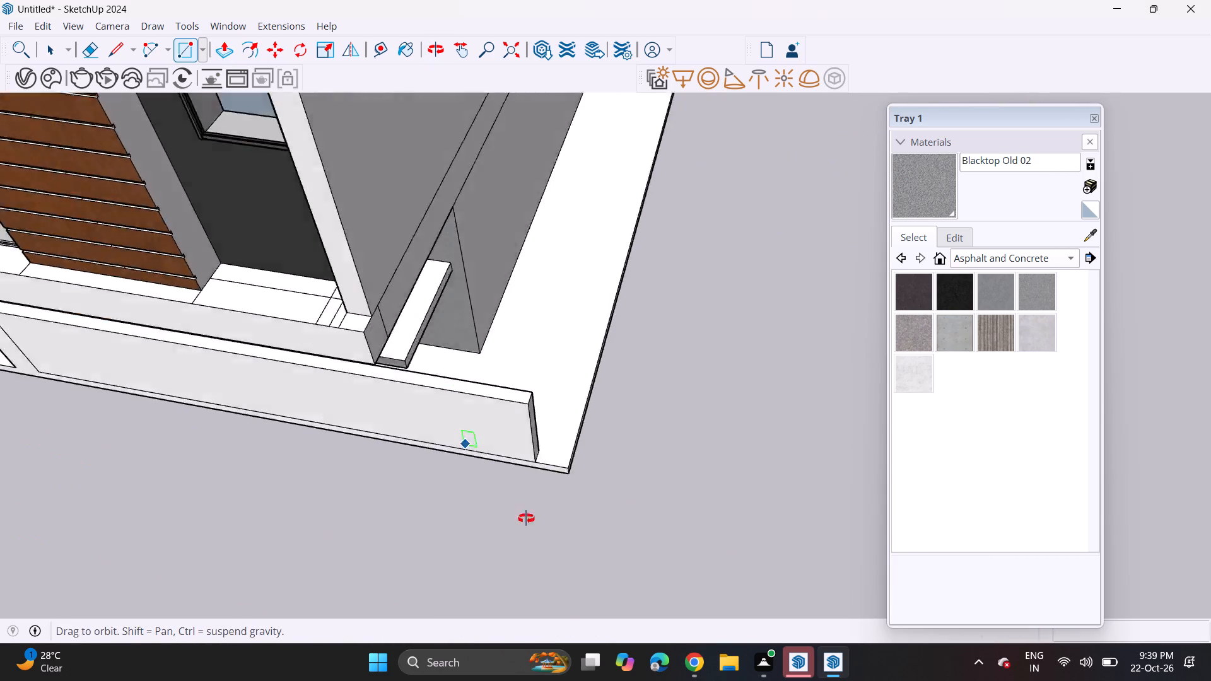
pyautogui.moveTo(526, 518); pyautogui.dragTo(529, 528, button='middle')
pyautogui.scroll(4, 562, 499)
pyautogui.click(586, 494)
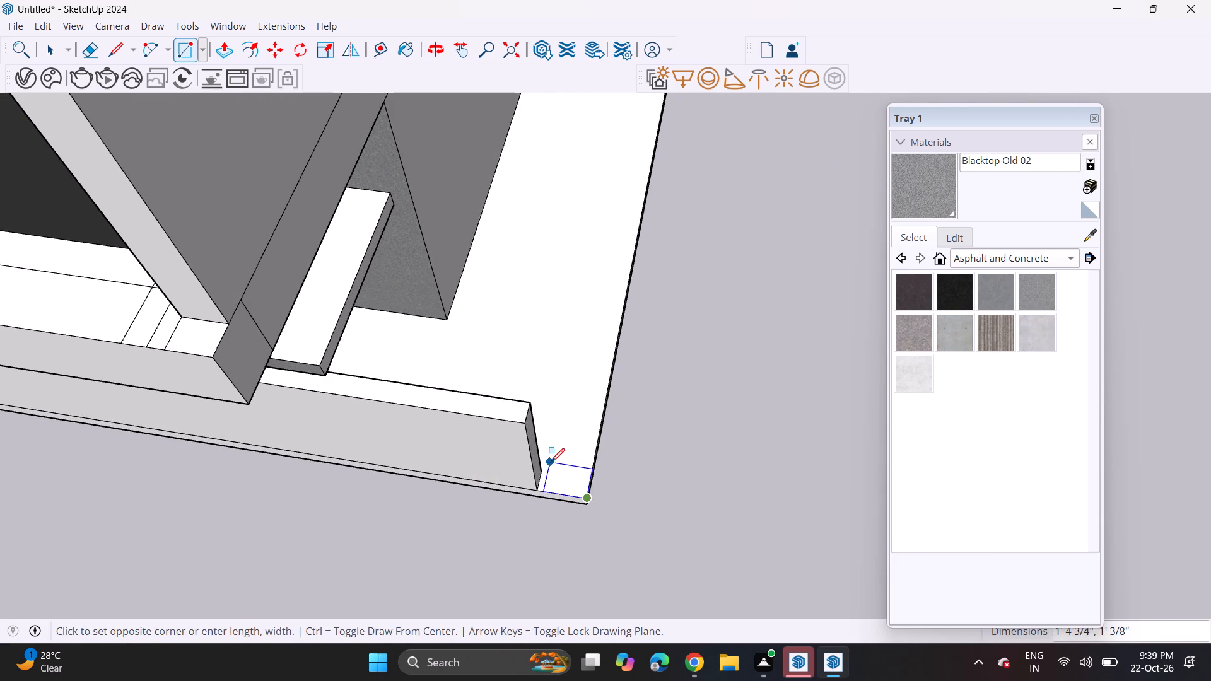
pyautogui.click(558, 459)
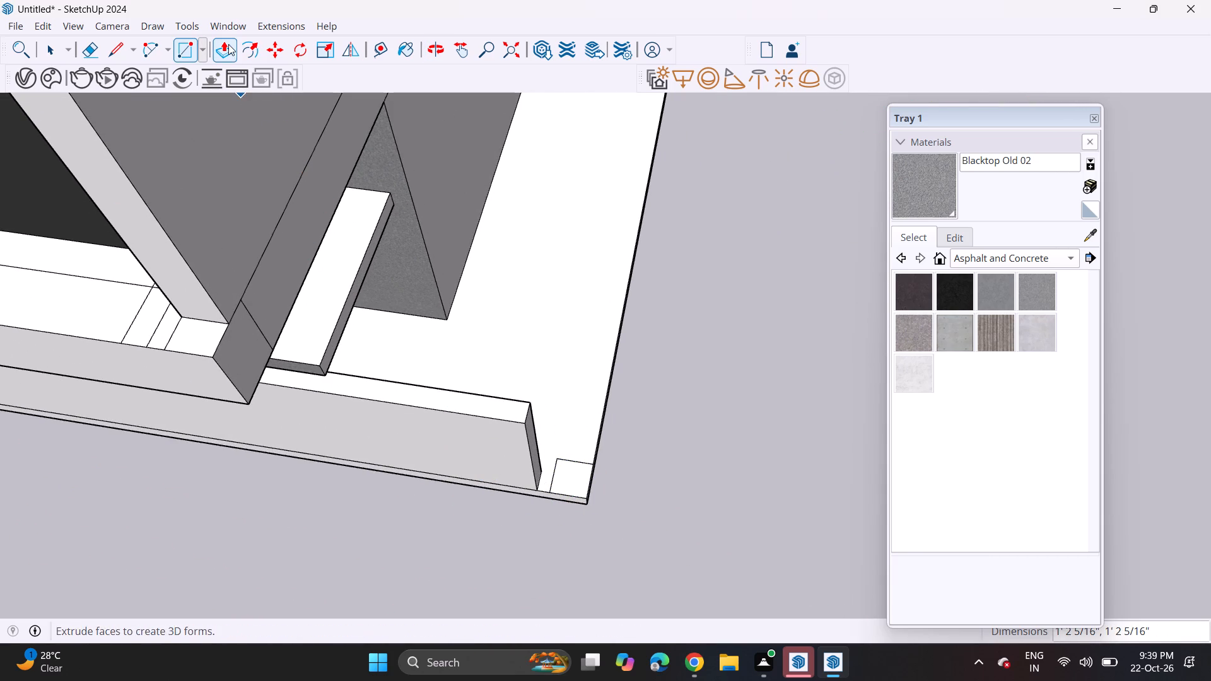
pyautogui.click(228, 44)
pyautogui.click(572, 464)
pyautogui.click(512, 419)
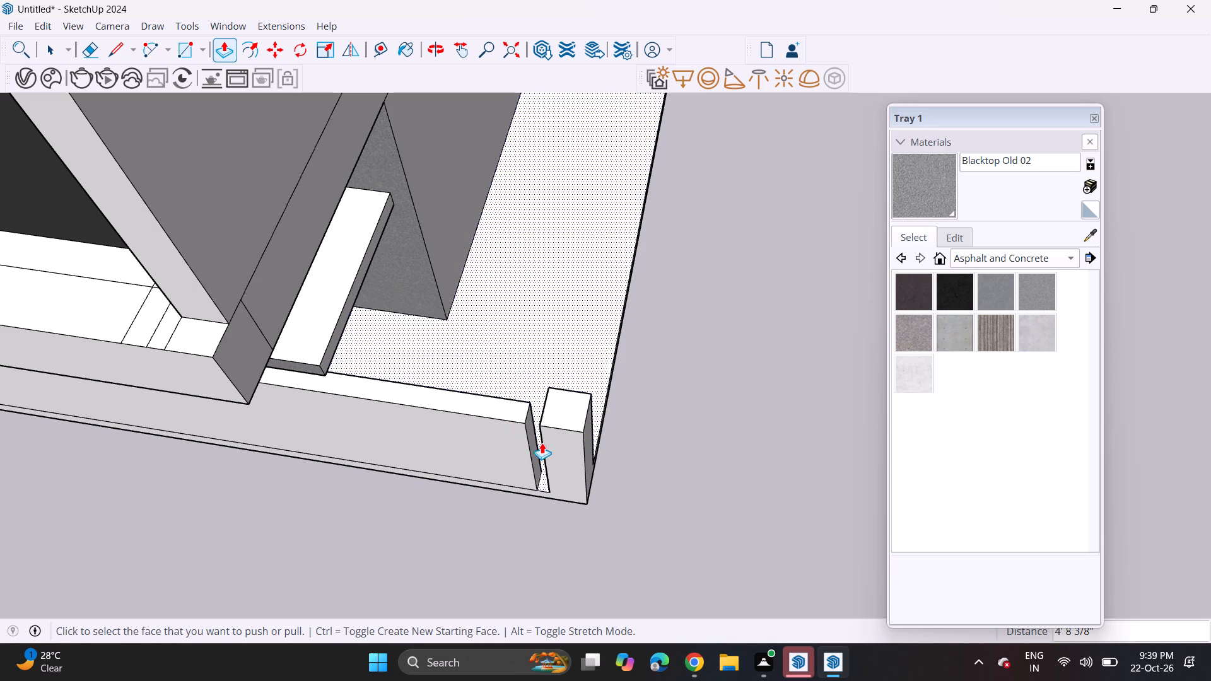
# Extend the front wall's end face about 5" to meet the far corner pier.
pyautogui.click(533, 446)
pyautogui.click(549, 465)
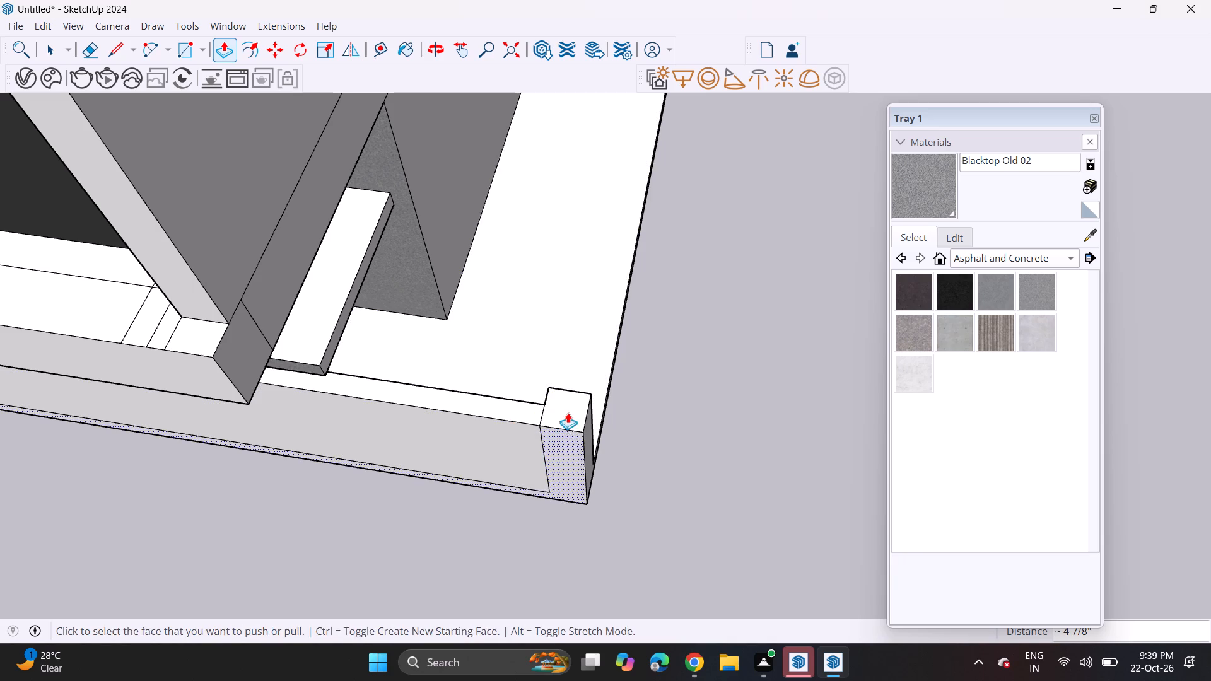
# Add a thin cap layer on top of the far corner pier.
pyautogui.moveTo(572, 381); pyautogui.dragTo(604, 281, button='middle')
pyautogui.moveTo(576, 439); pyautogui.dragTo(594, 332, button='middle')
pyautogui.scroll(5, 568, 375)
pyautogui.click(565, 383)
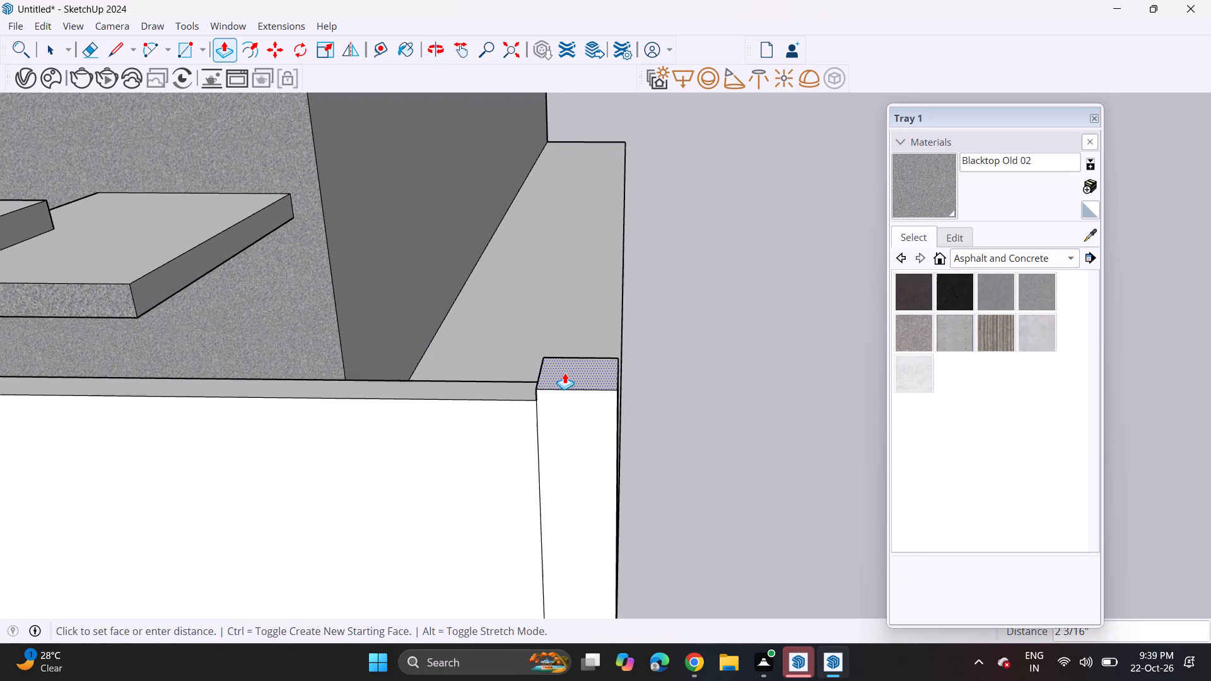
pyautogui.click(565, 373)
# Pull the far corner pier cap's front and side faces outward by one repeated distance to form an overhang.
pyautogui.doubleClick(563, 399)
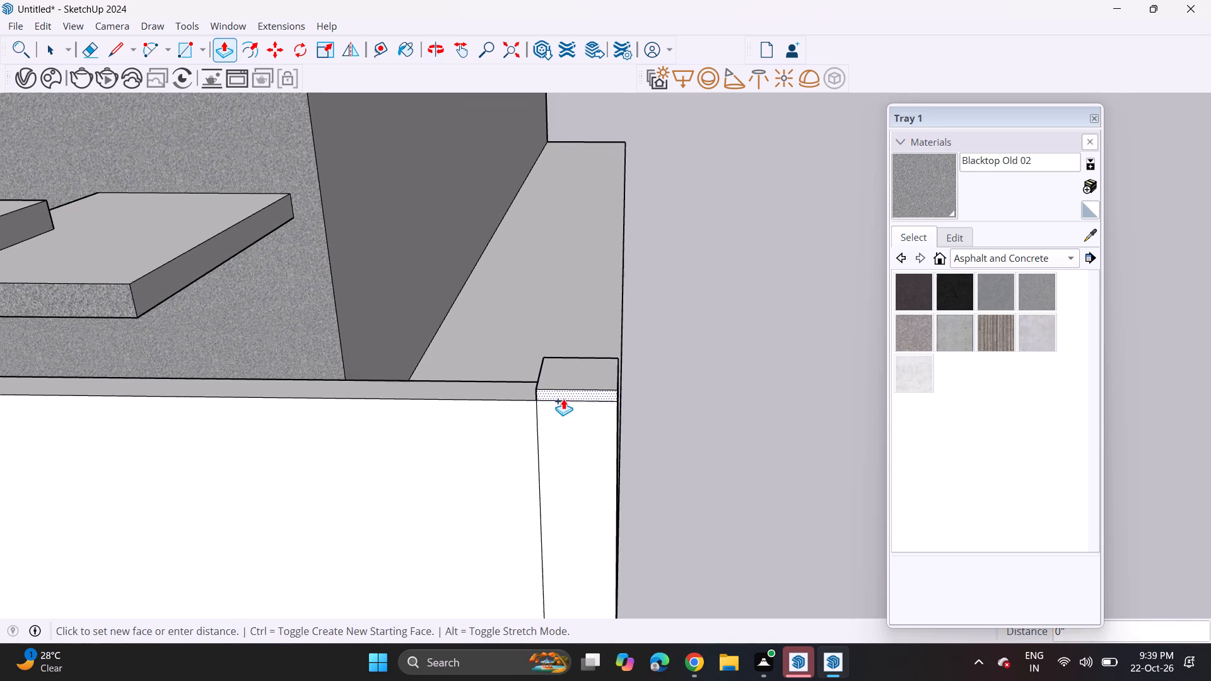
pyautogui.moveTo(545, 393); pyautogui.dragTo(698, 415, button='middle')
pyautogui.scroll(4, 596, 411)
pyautogui.doubleClick(596, 406)
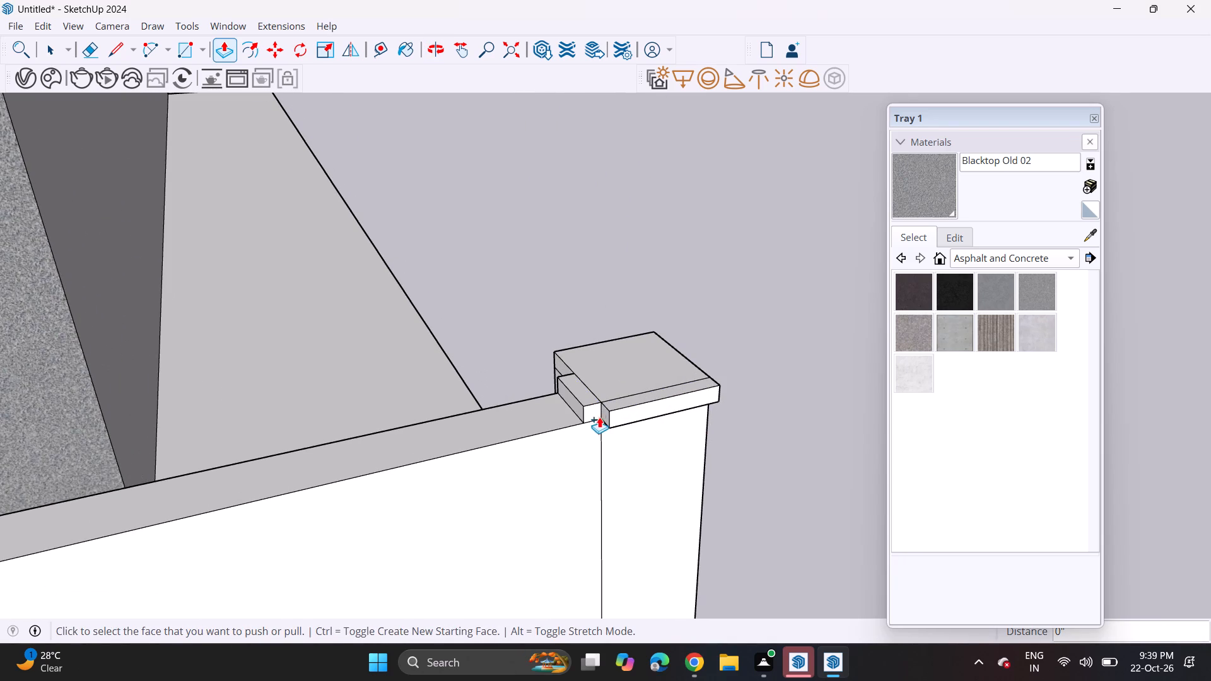
pyautogui.doubleClick(603, 415)
pyautogui.doubleClick(564, 368)
pyautogui.scroll(1, 660, 363)
pyautogui.moveTo(660, 363); pyautogui.dragTo(331, 361, button='middle')
pyautogui.scroll(3, 600, 443)
pyautogui.doubleClick(638, 431)
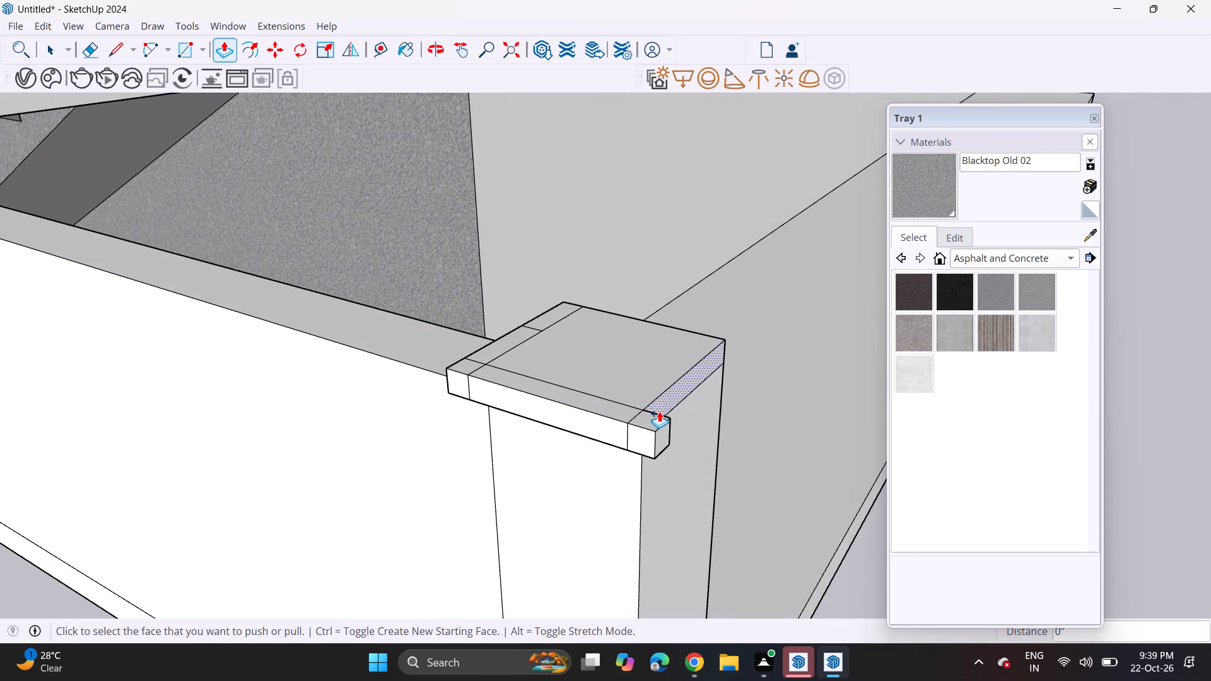
pyautogui.doubleClick(659, 411)
# Erase the leftover seam edges on the top, front and side of the far corner pier's cap.
pyautogui.click(91, 54)
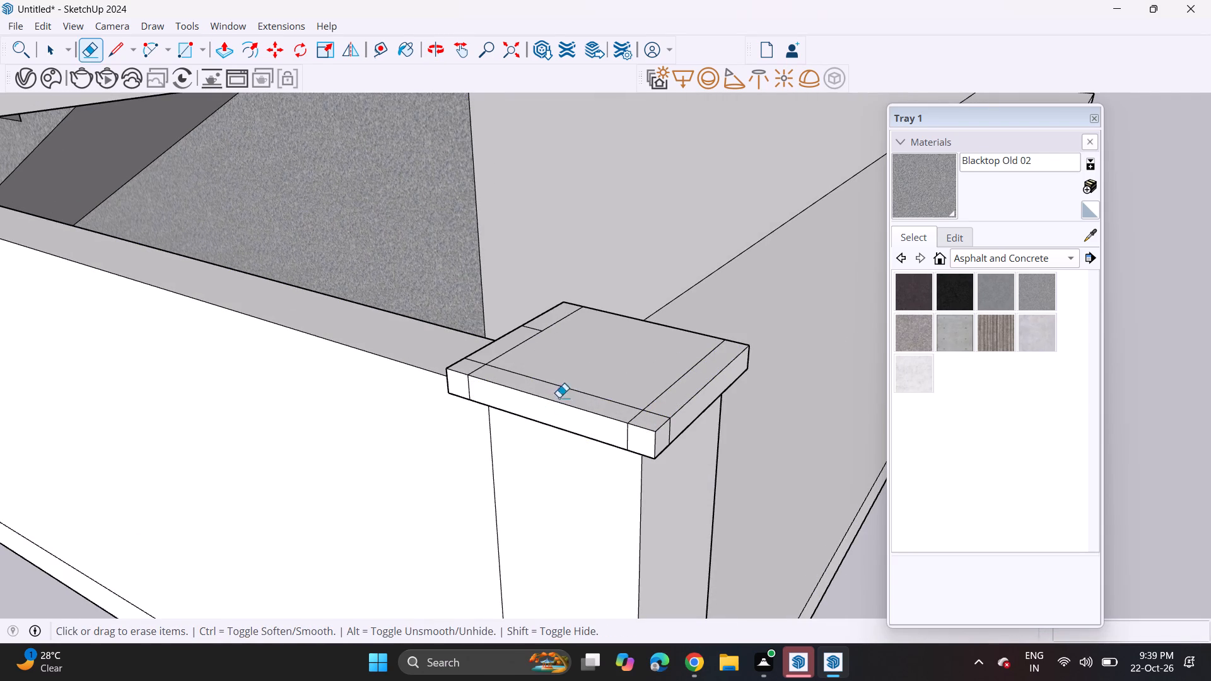
pyautogui.click(486, 366)
pyautogui.moveTo(553, 318); pyautogui.dragTo(549, 327)
pyautogui.click(541, 329)
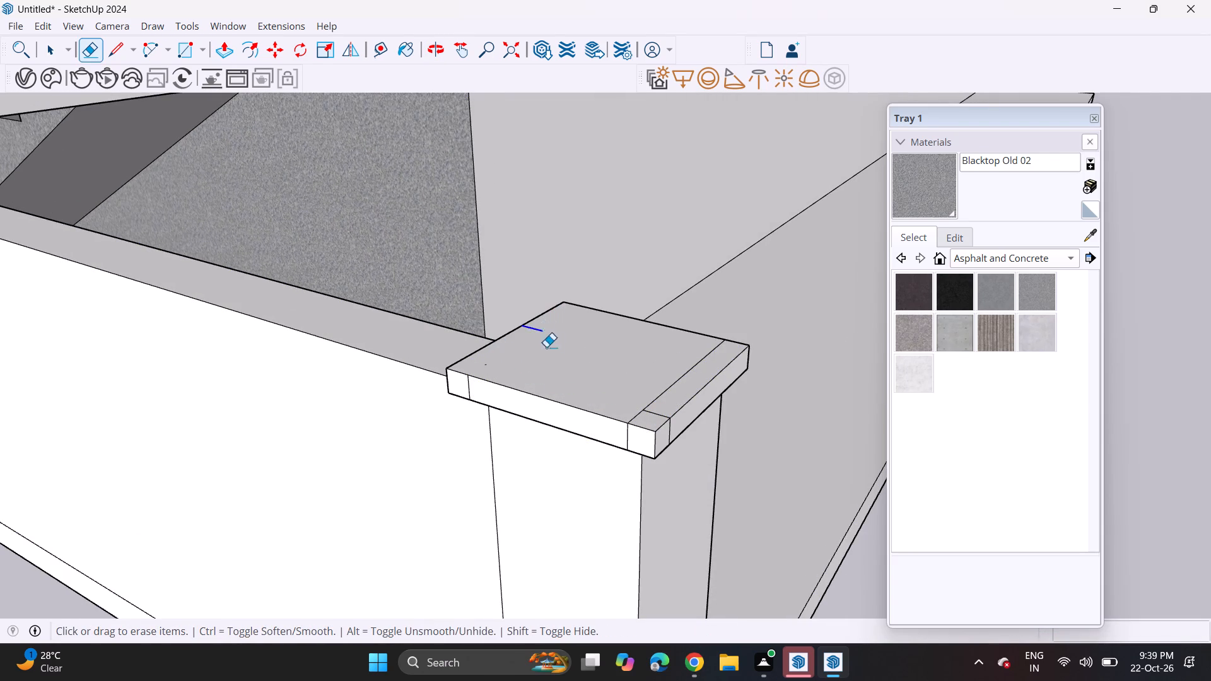
pyautogui.moveTo(646, 425); pyautogui.dragTo(652, 412)
pyautogui.click(646, 410)
pyautogui.click(623, 439)
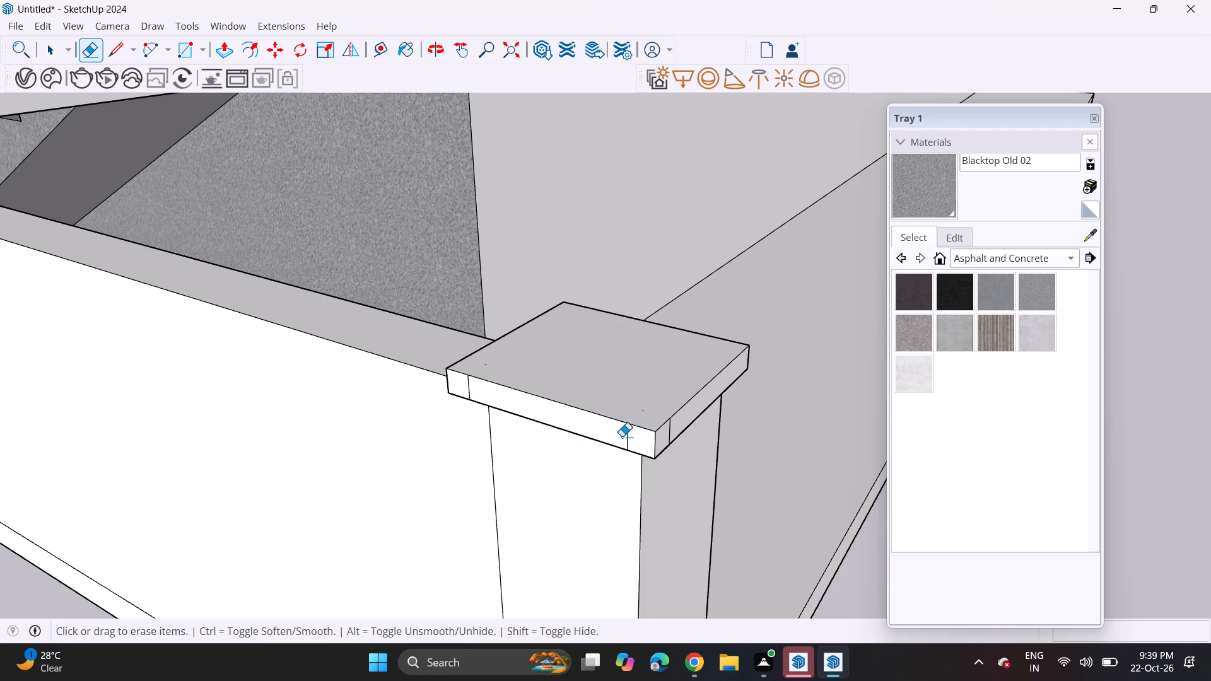
pyautogui.moveTo(633, 439); pyautogui.dragTo(602, 433)
pyautogui.click(465, 387)
pyautogui.click(461, 383)
pyautogui.click(467, 384)
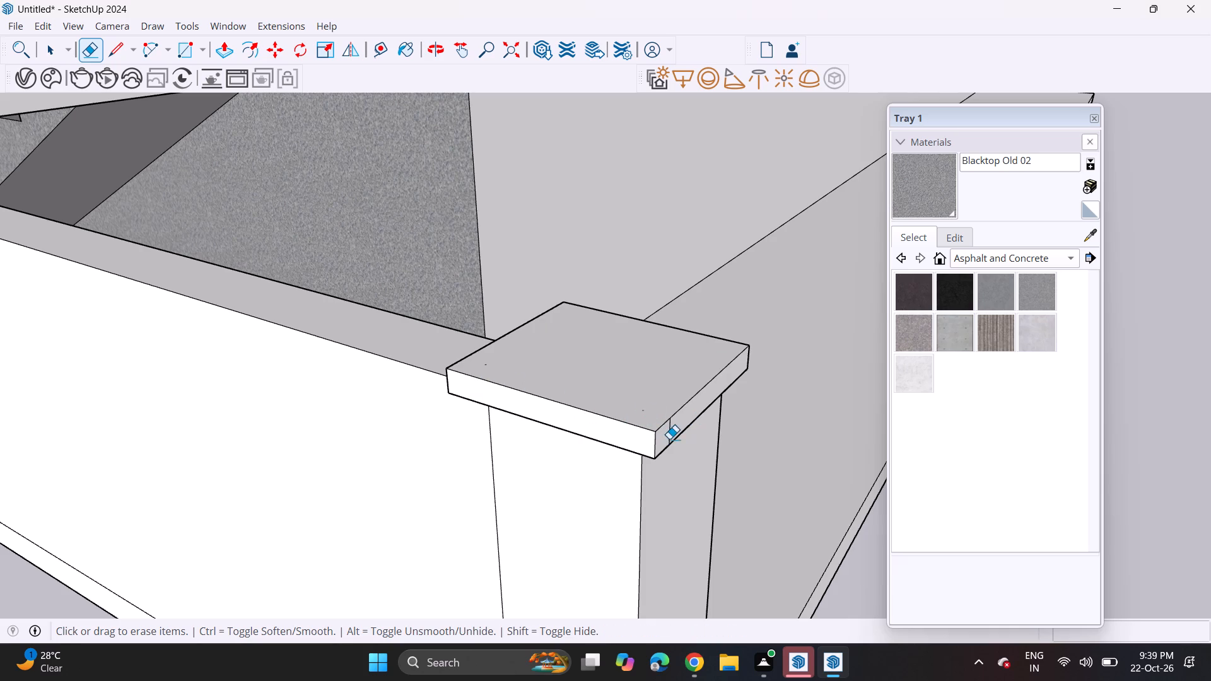
pyautogui.click(669, 439)
# Draw a rectangle about 4'5" high and 6" wide on the far corner pier's rear face, starting at the slab's outer edge.
pyautogui.scroll(-17, 621, 460)
pyautogui.moveTo(539, 436); pyautogui.dragTo(702, 316, button='middle')
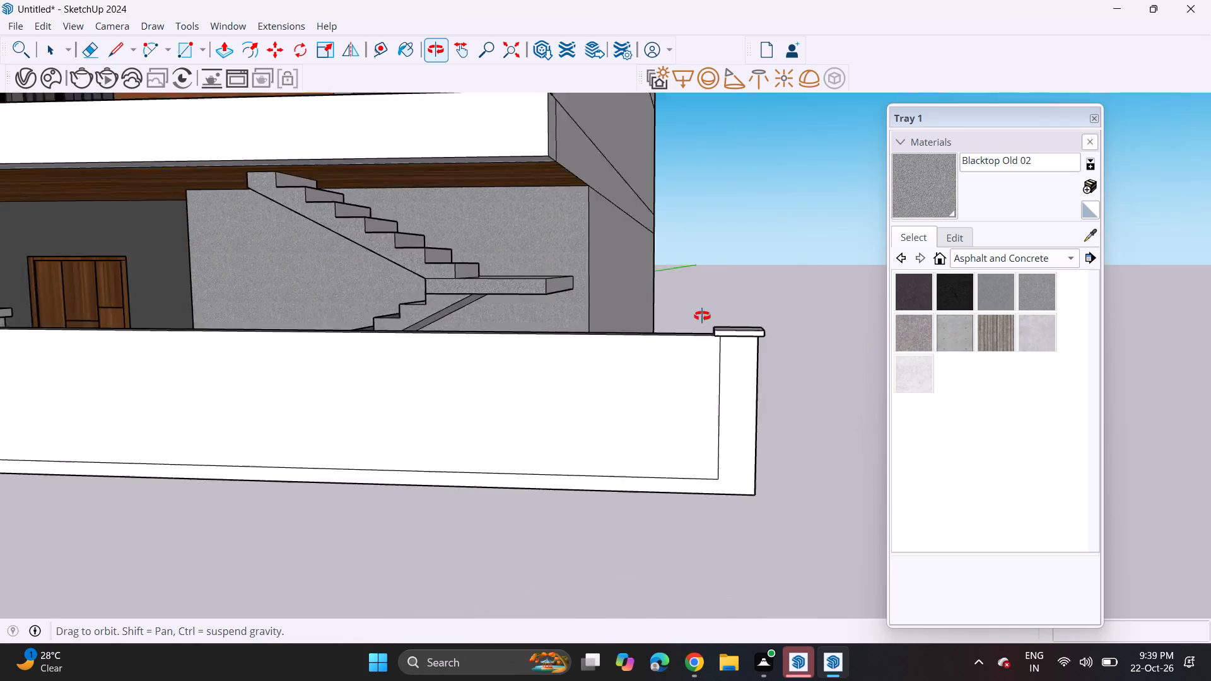
pyautogui.moveTo(702, 316); pyautogui.dragTo(703, 316, button='middle')
pyautogui.scroll(-6, 700, 327)
pyautogui.moveTo(663, 310); pyautogui.dragTo(233, 511, button='middle')
pyautogui.moveTo(613, 422); pyautogui.dragTo(308, 422, button='middle')
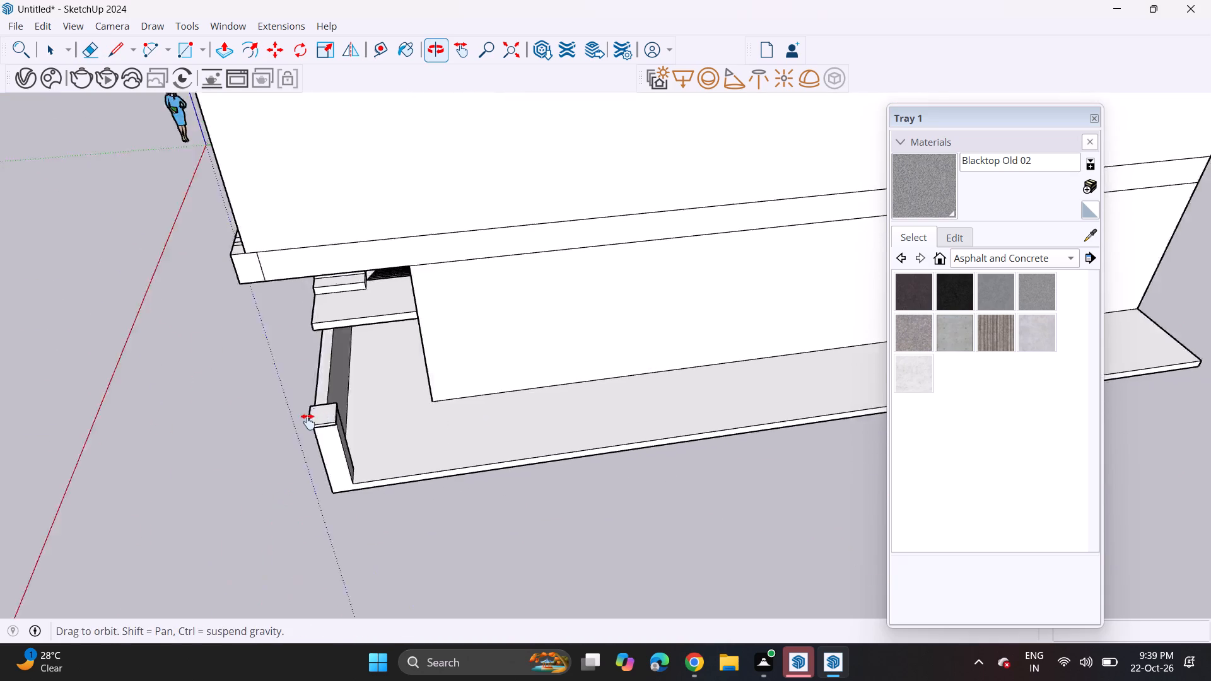
pyautogui.moveTo(308, 422); pyautogui.dragTo(244, 419, button='middle')
pyautogui.moveTo(250, 419); pyautogui.dragTo(0, 397, button='middle')
pyautogui.scroll(6, 229, 264)
pyautogui.click(184, 54)
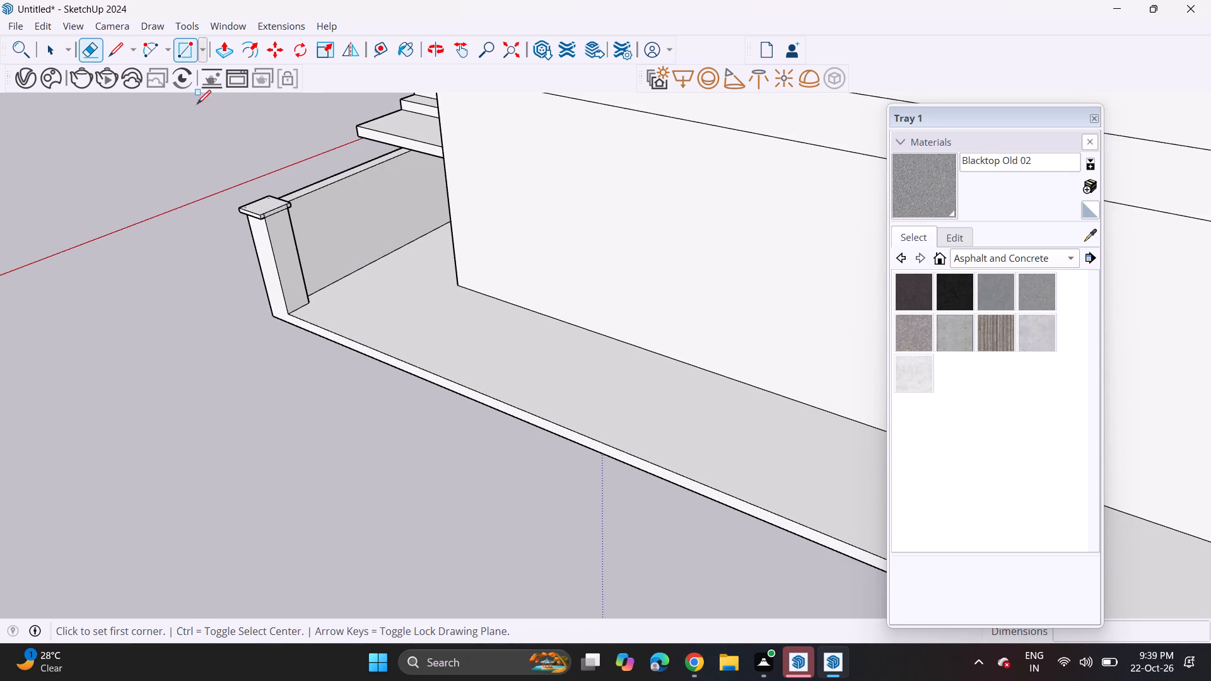
pyautogui.click(292, 313)
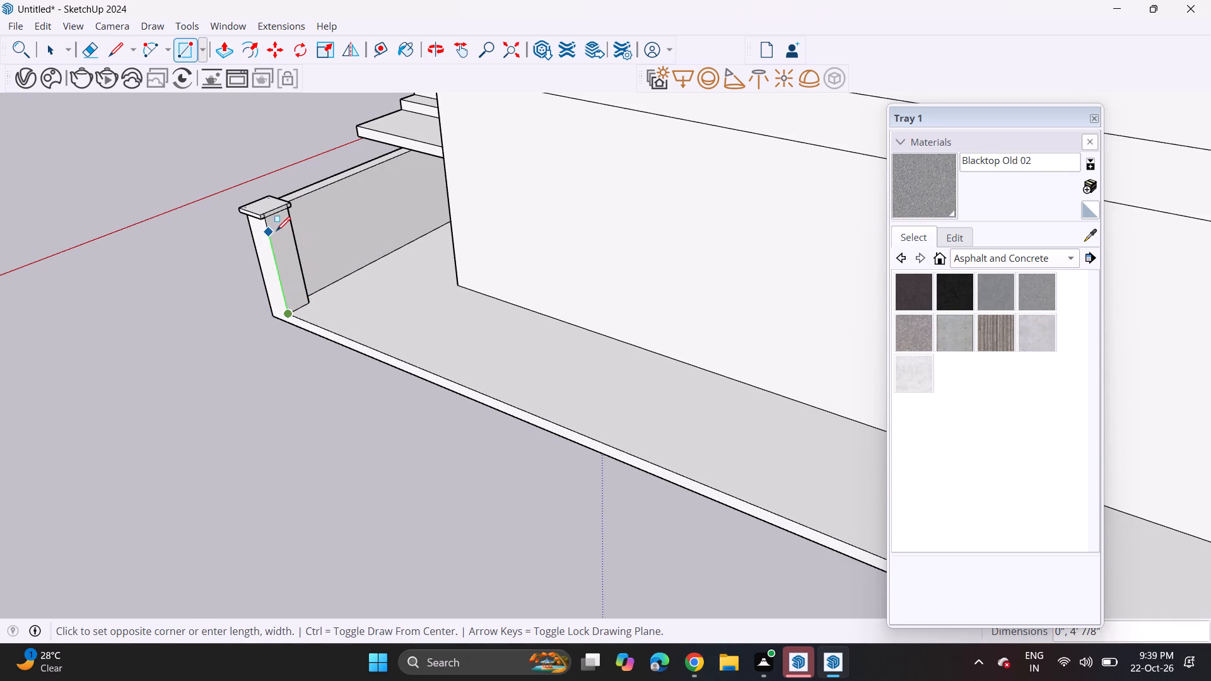
pyautogui.scroll(7, 278, 230)
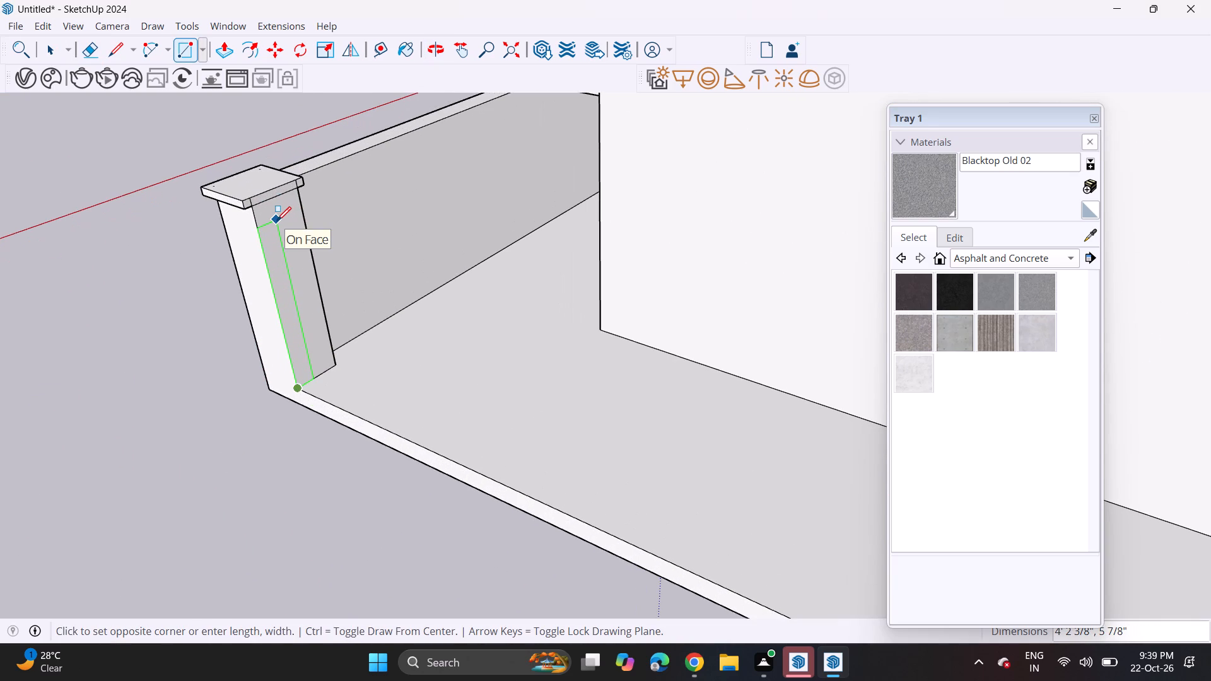
pyautogui.click(274, 211)
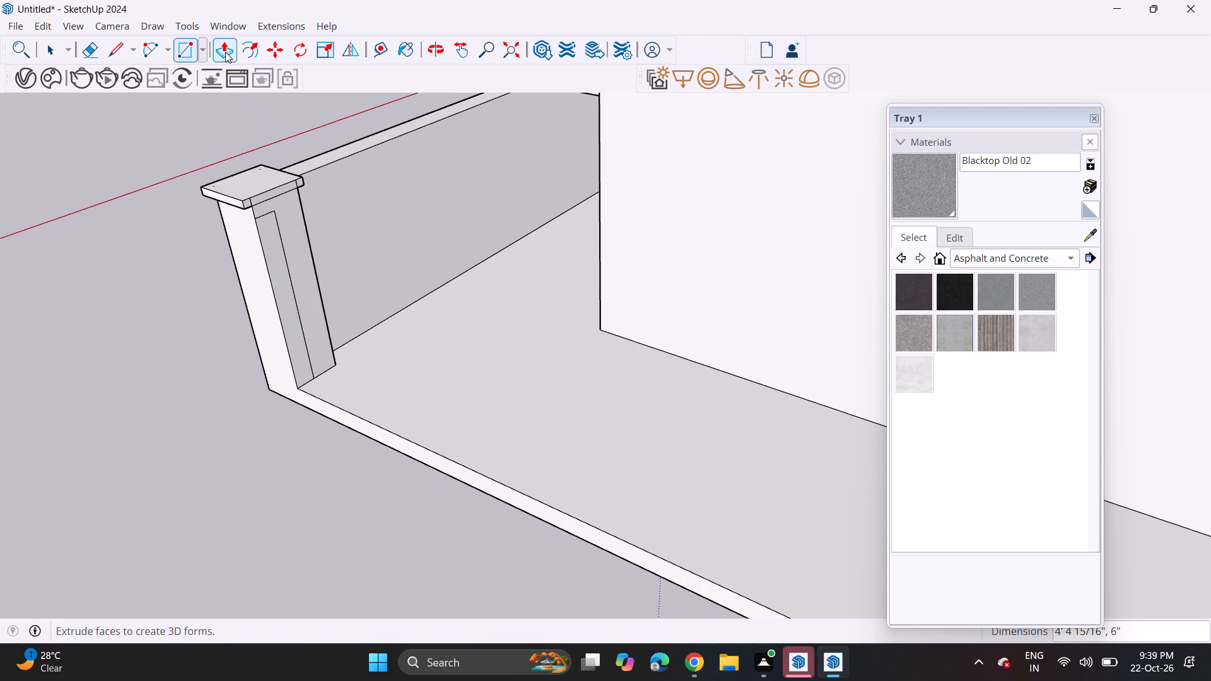
# Extrude the rectangle about 55' along the slab's side edge to its rear corner as the side compound wall.
pyautogui.click(225, 54)
pyautogui.click(278, 295)
pyautogui.scroll(-5, 298, 352)
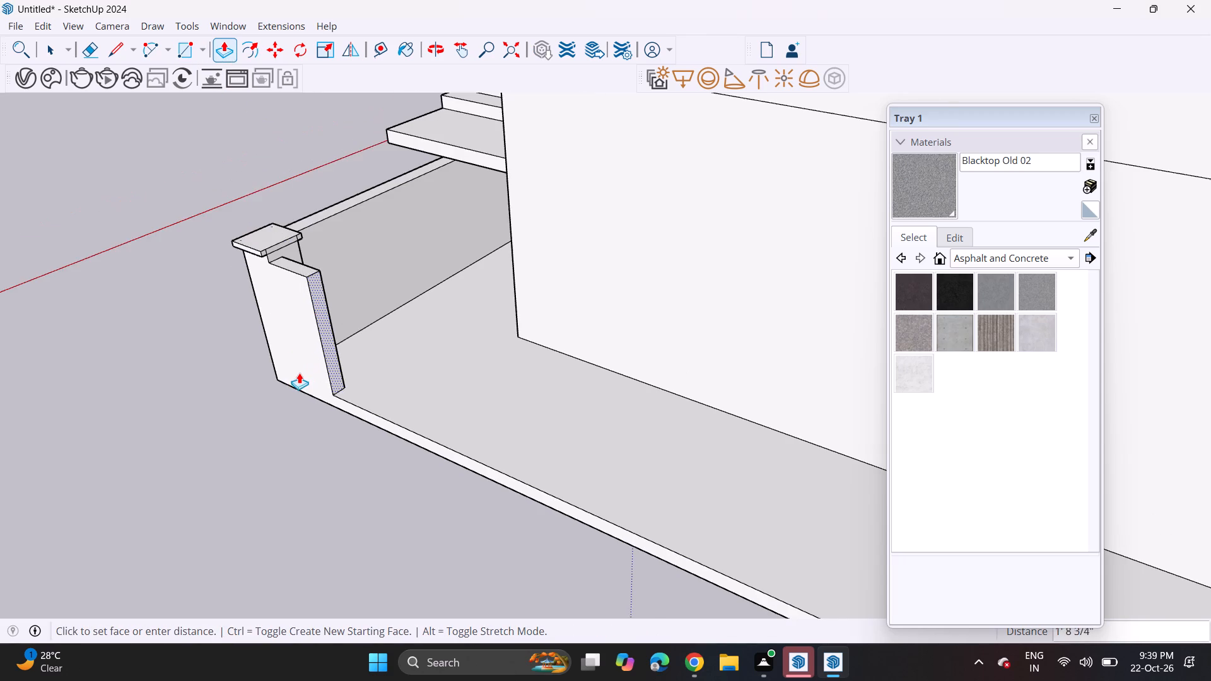
pyautogui.scroll(-15, 299, 373)
pyautogui.keyDown('shift'); pyautogui.moveTo(325, 426); pyautogui.dragTo(124, 274, button='middle'); pyautogui.keyUp('shift')
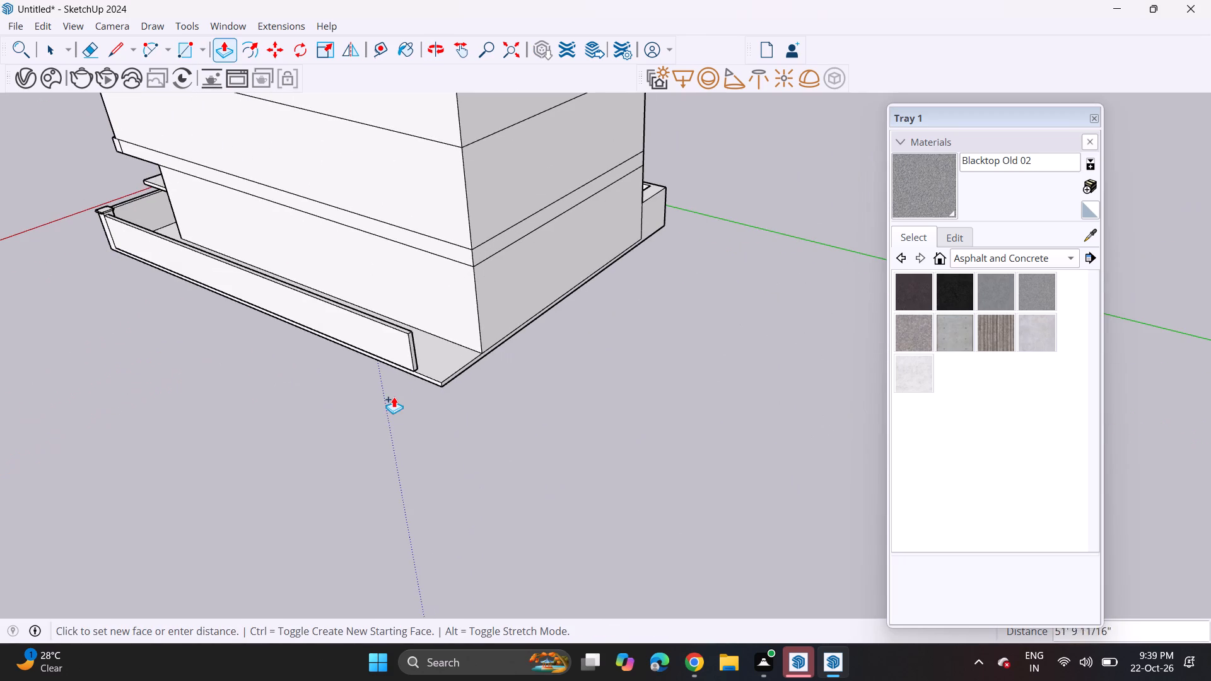
pyautogui.click(444, 387)
# Section off the side wall's rear end and pull its inner face about 5'8" along the slab's back edge to the house corner.
pyautogui.moveTo(455, 346); pyautogui.dragTo(156, 409, button='middle')
pyautogui.scroll(5, 290, 277)
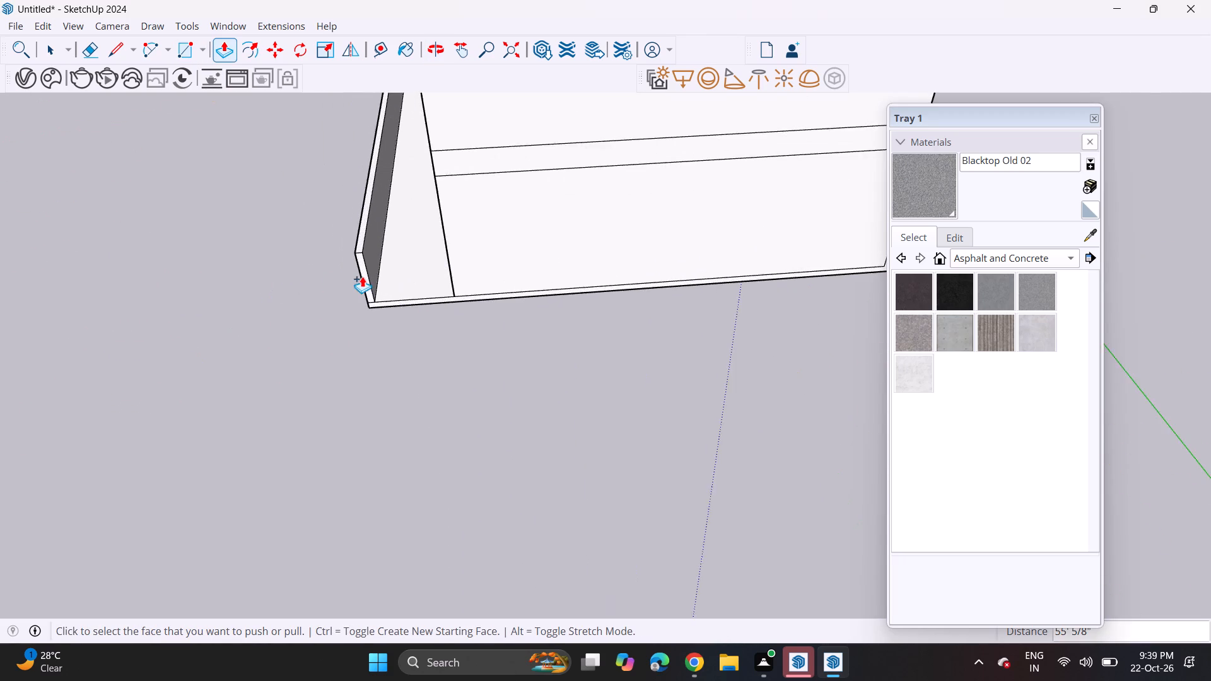
pyautogui.scroll(7, 362, 276)
pyautogui.moveTo(368, 264); pyautogui.dragTo(271, 267, button='middle')
pyautogui.scroll(1, 245, 257)
pyautogui.scroll(5, 410, 246)
pyautogui.click(433, 259)
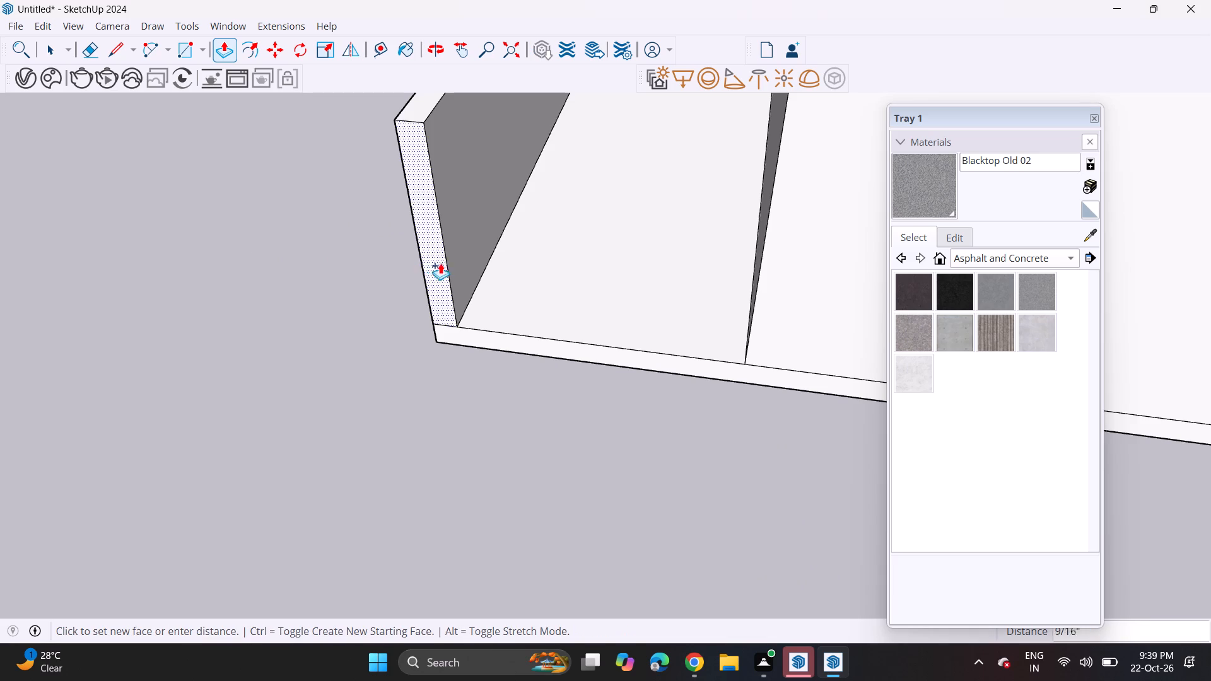
pyautogui.click(457, 248)
pyautogui.click(452, 260)
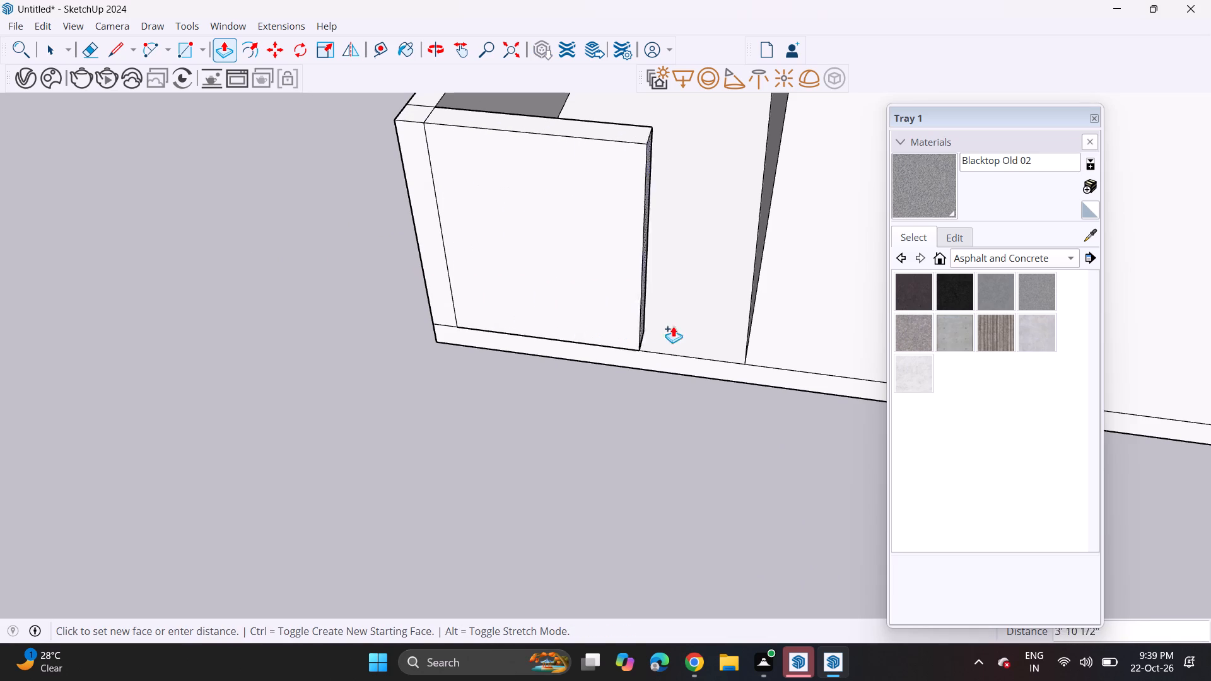
pyautogui.click(752, 363)
# Draw a rectangular panel about 4'1" by 26'10" on the front compound wall between its two piers, leaving a band along the top.
pyautogui.moveTo(366, 248); pyautogui.dragTo(1005, 230, button='middle')
pyautogui.scroll(-5, 507, 303)
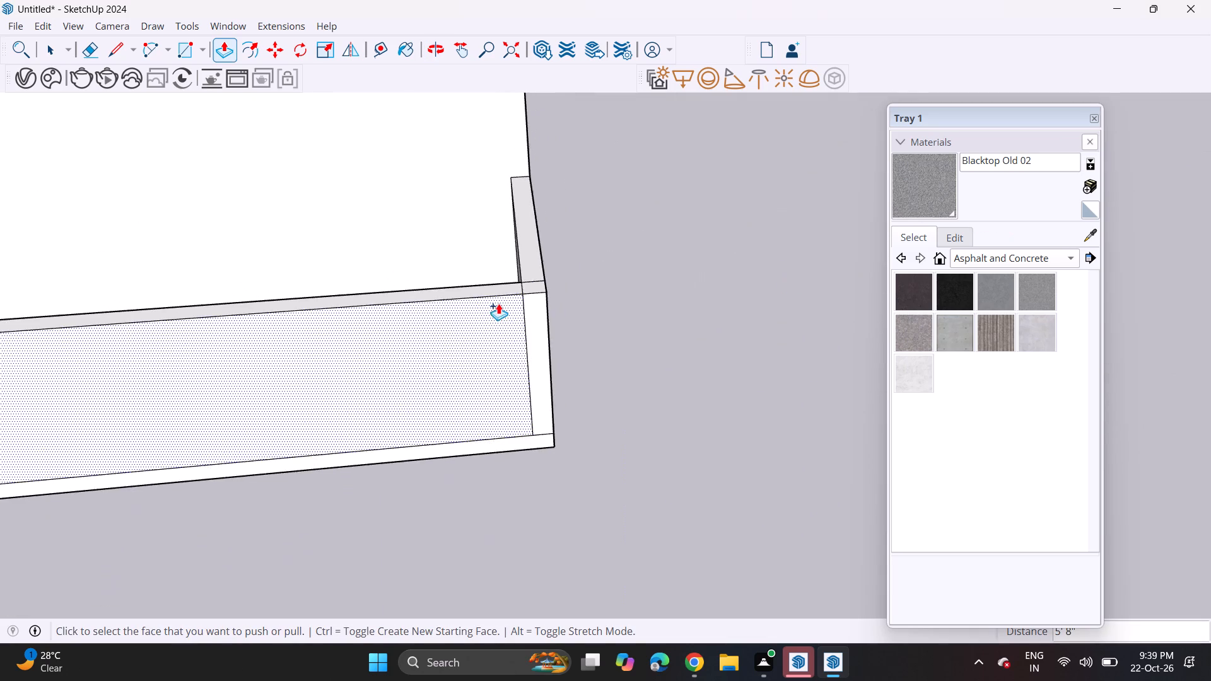
pyautogui.scroll(-20, 498, 303)
pyautogui.scroll(-7, 498, 303)
pyautogui.moveTo(247, 279); pyautogui.dragTo(676, 141, button='middle')
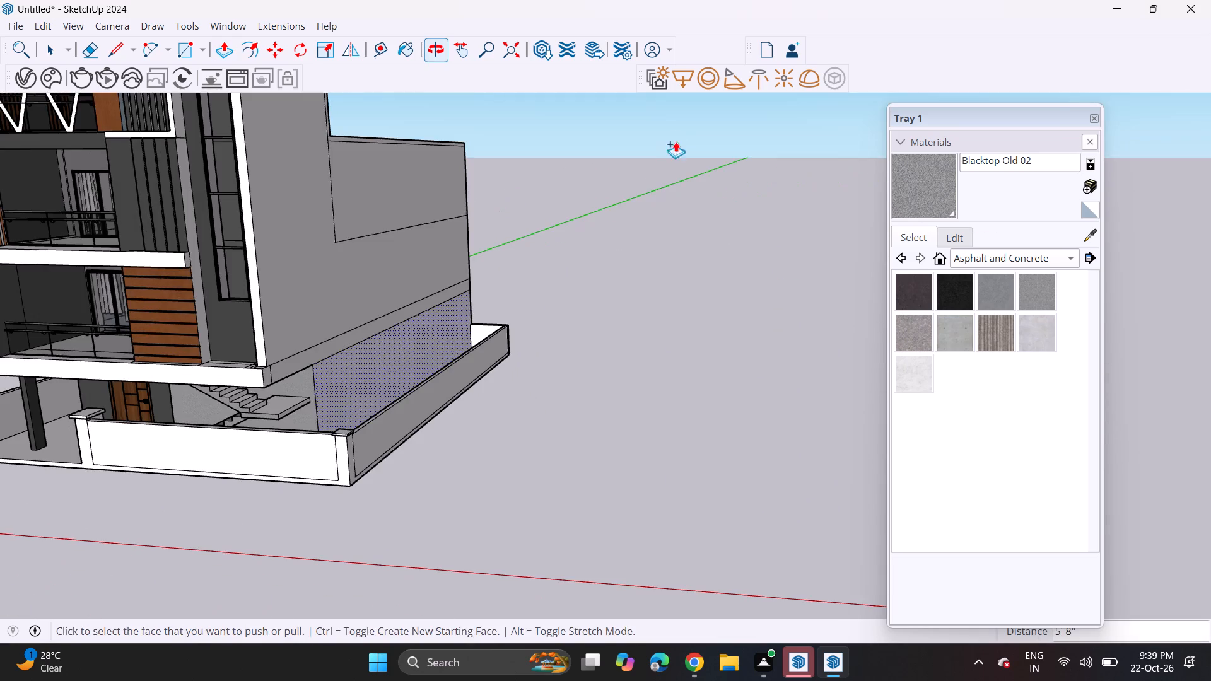
pyautogui.scroll(1, 340, 342)
pyautogui.moveTo(355, 330); pyautogui.dragTo(505, 272, button='middle')
pyautogui.scroll(-7, 474, 291)
pyautogui.moveTo(373, 335); pyautogui.dragTo(600, 332, button='middle')
pyautogui.moveTo(522, 352); pyautogui.dragTo(426, 352, button='middle')
pyautogui.scroll(5, 472, 352)
pyautogui.moveTo(476, 349); pyautogui.dragTo(512, 361, button='middle')
pyautogui.scroll(1, 716, 474)
pyautogui.keyDown('shift'); pyautogui.scroll(1, 600, 415); pyautogui.keyUp('shift')
pyautogui.moveTo(564, 406); pyautogui.dragTo(519, 409, button='middle')
pyautogui.scroll(-1, 519, 409)
pyautogui.scroll(2, 519, 404)
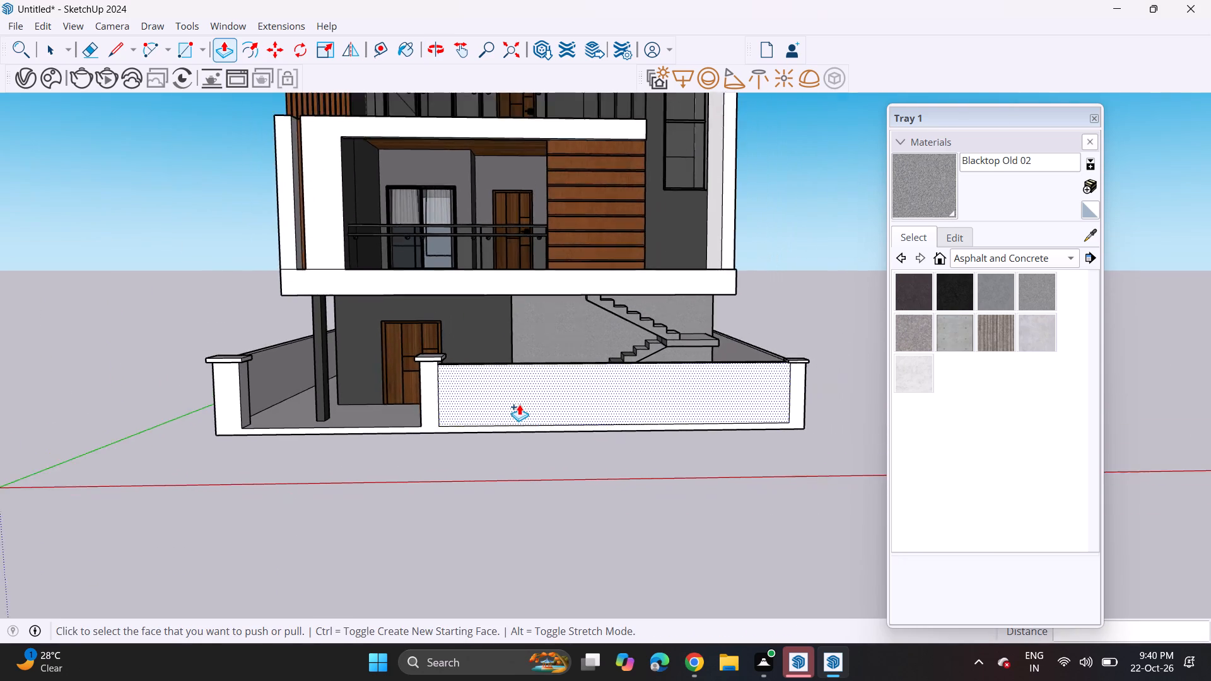
pyautogui.scroll(2, 519, 404)
pyautogui.click(186, 57)
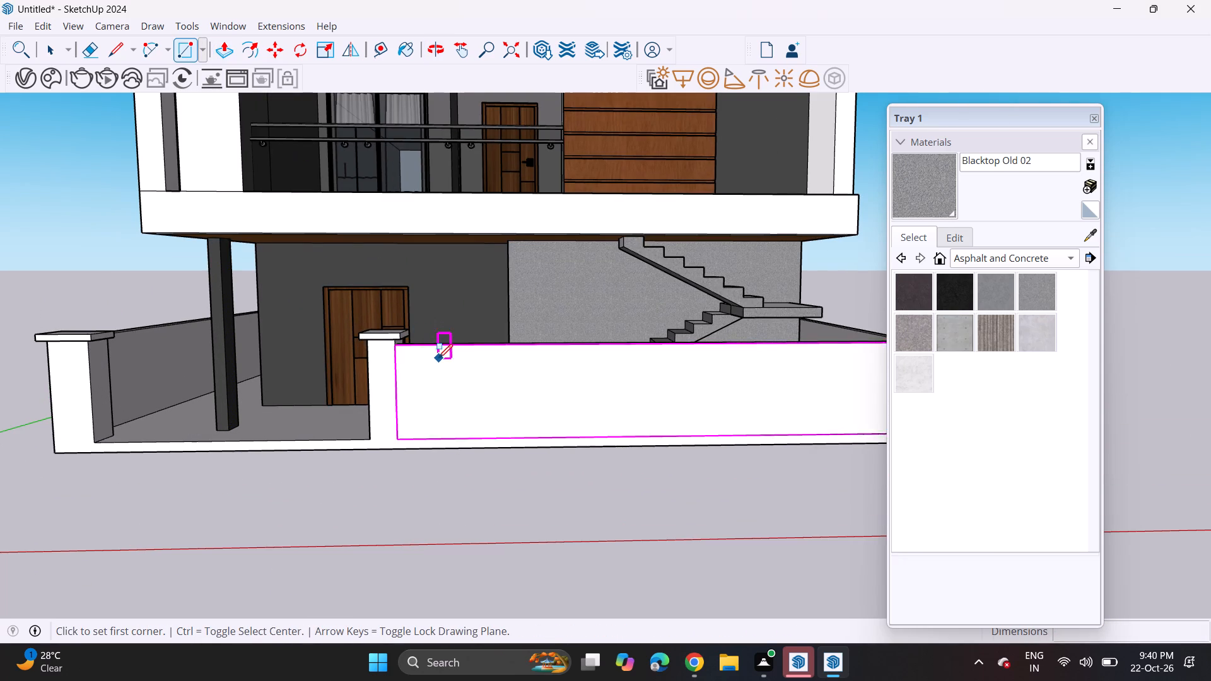
pyautogui.keyDown('shift'); pyautogui.moveTo(438, 358); pyautogui.dragTo(274, 373, button='middle'); pyautogui.keyUp('shift')
pyautogui.click(240, 451)
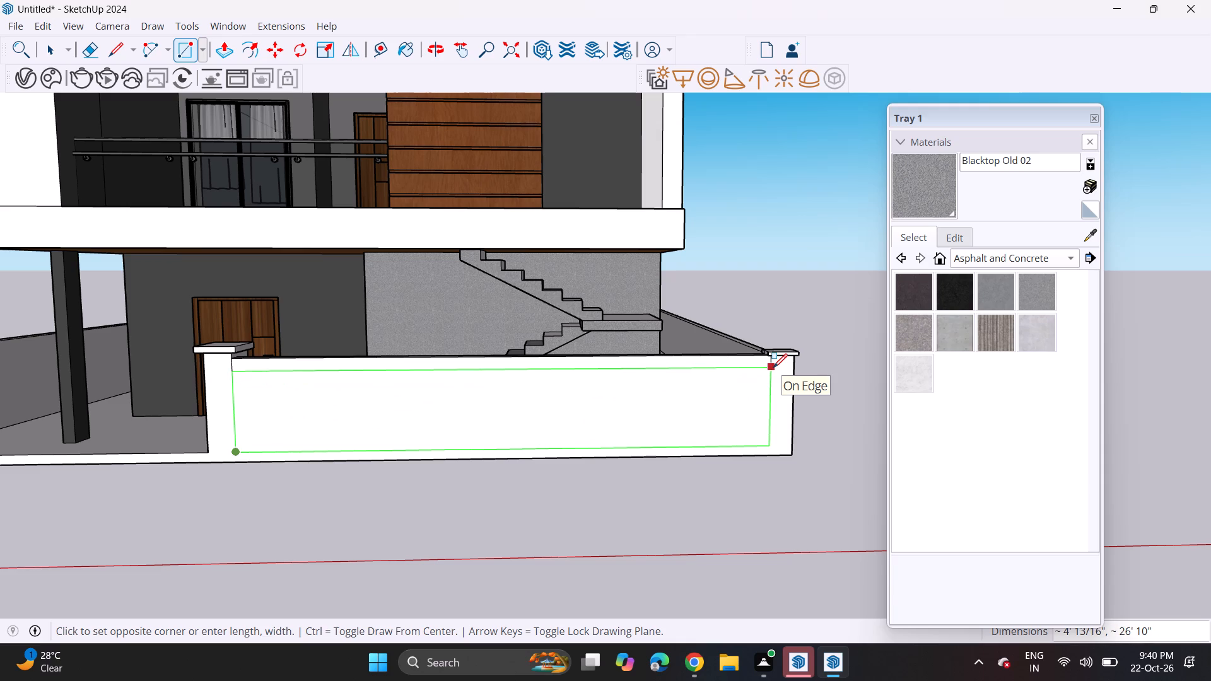
pyautogui.moveTo(773, 368); pyautogui.dragTo(765, 368)
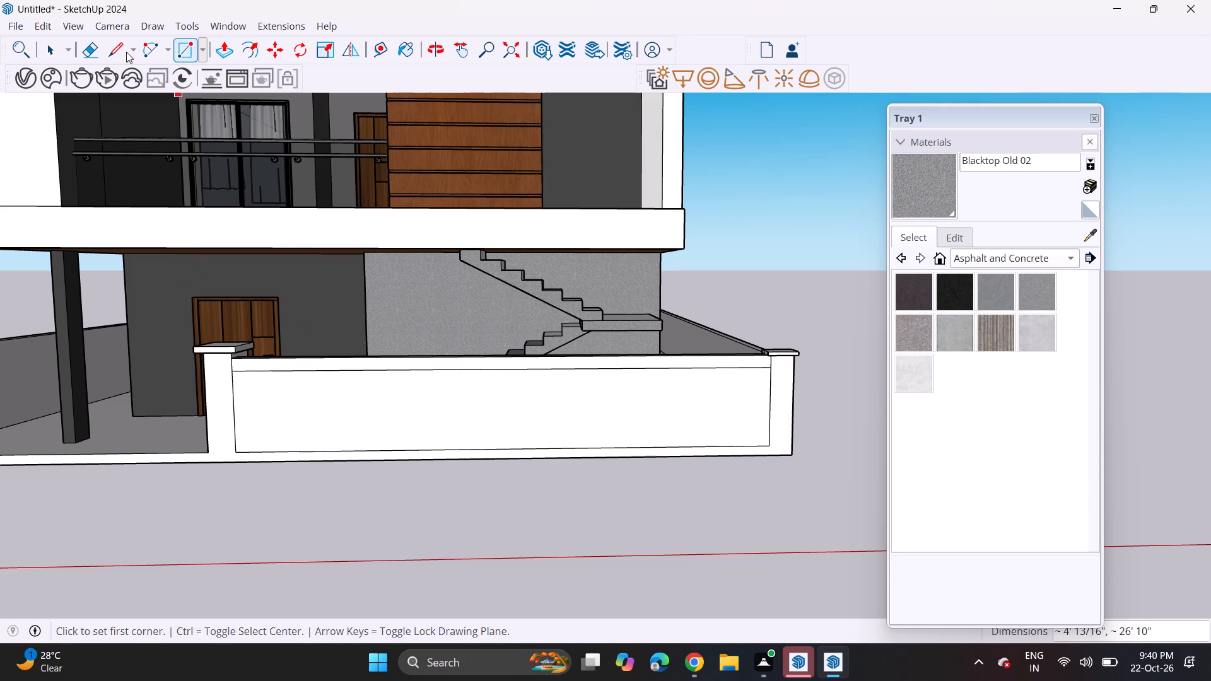
# Divide the front wall panel into three sections with two full-height vertical lines.
pyautogui.click(126, 50)
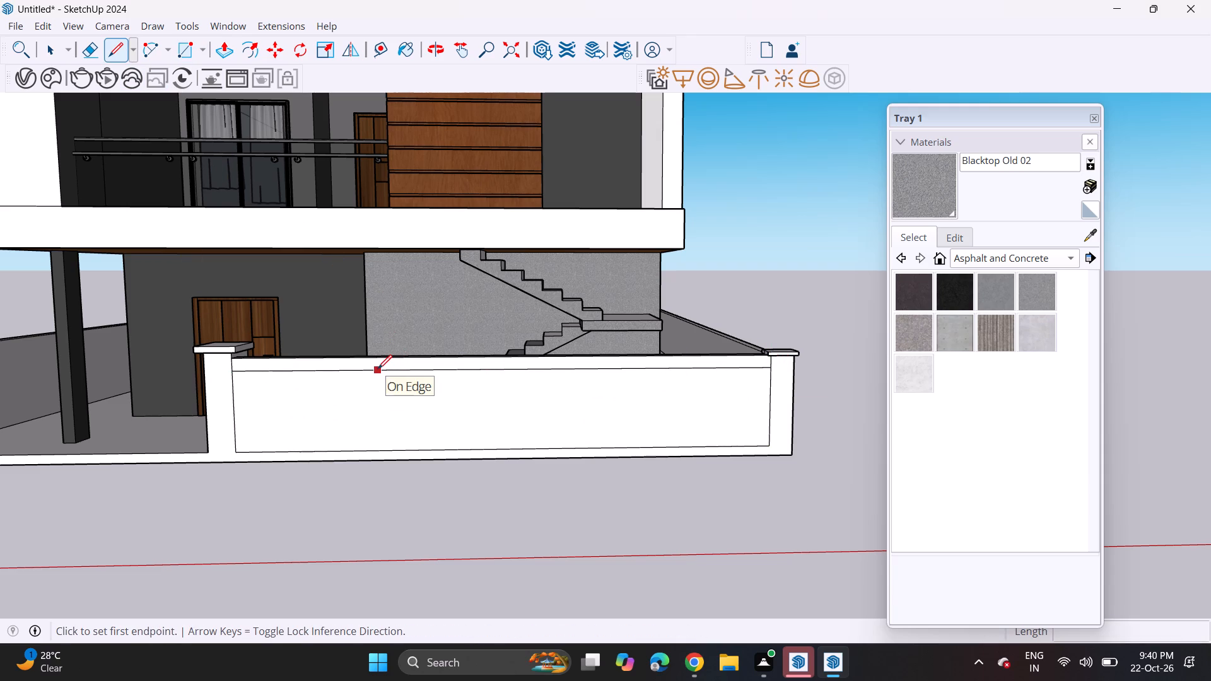
pyautogui.click(356, 371)
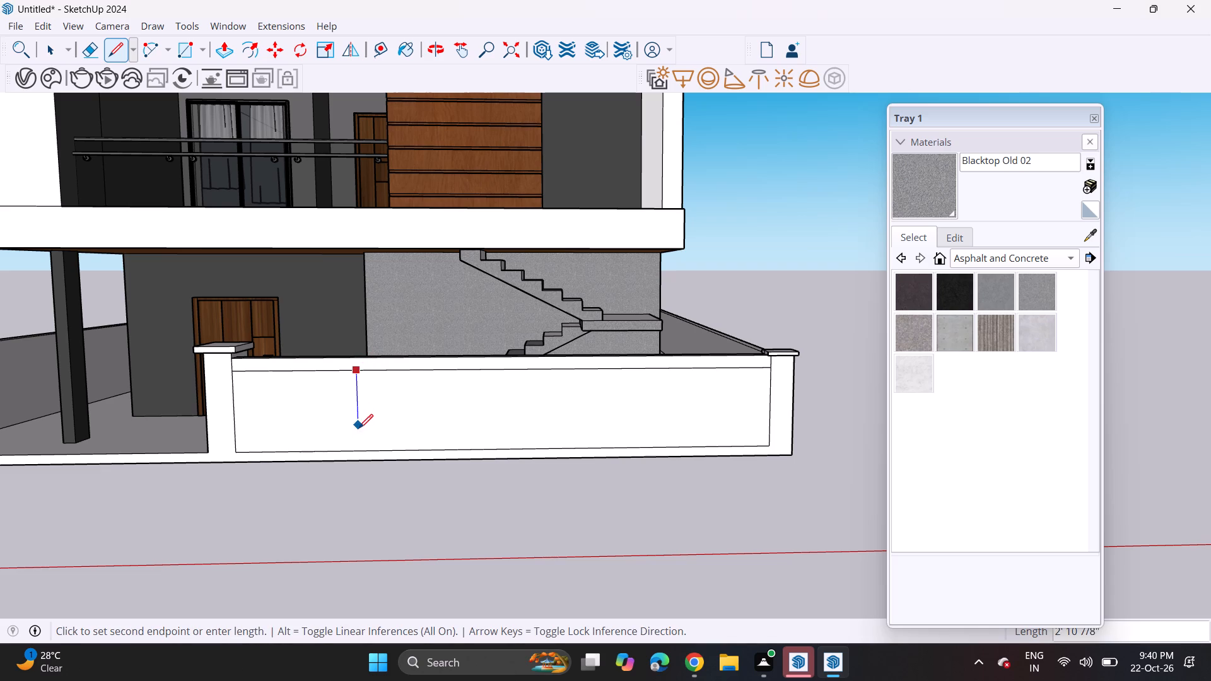
pyautogui.click(358, 454)
pyautogui.moveTo(404, 380); pyautogui.dragTo(407, 390, button='middle')
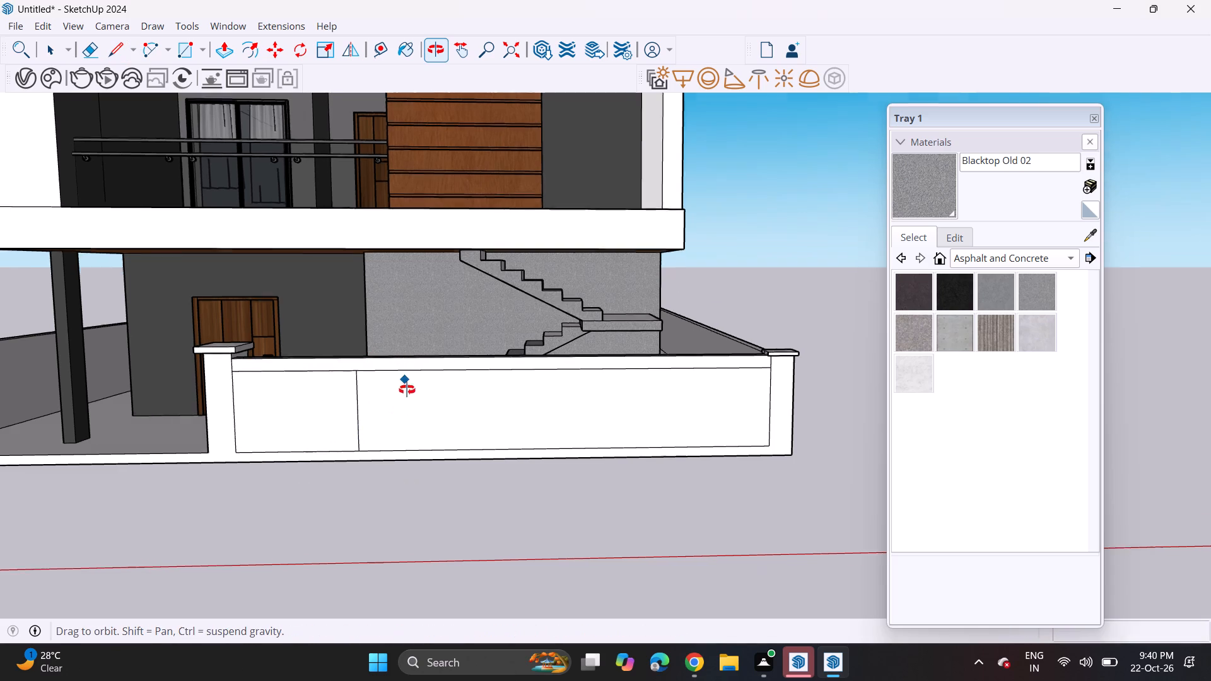
pyautogui.moveTo(407, 390); pyautogui.dragTo(414, 417, button='middle')
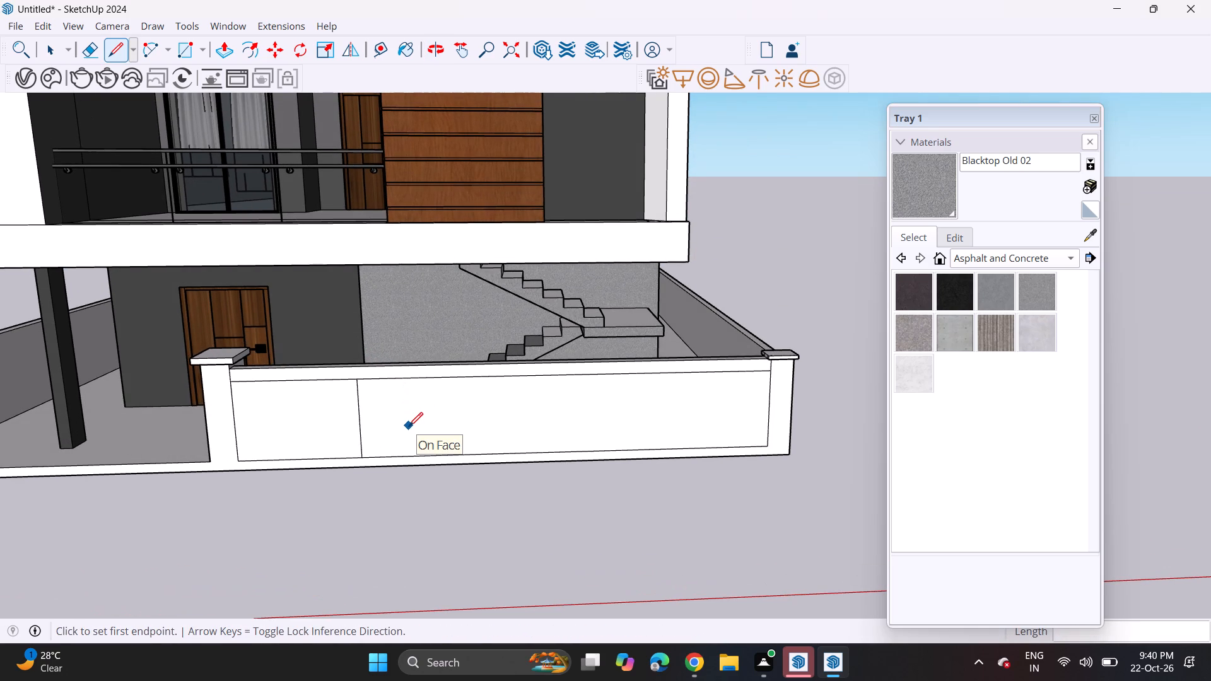
pyautogui.click(604, 454)
pyautogui.click(602, 380)
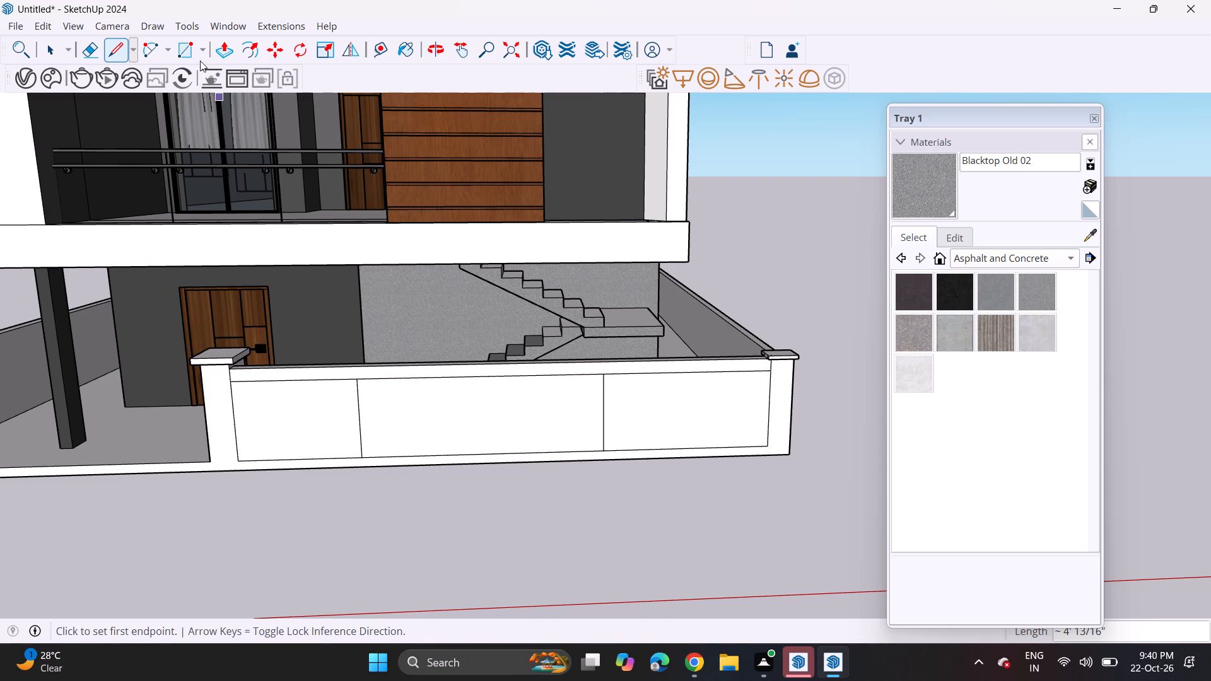
# Draw a full-height vertical strip about 2.5" wide beside the dividing line nearest the far corner pier.
pyautogui.click(180, 52)
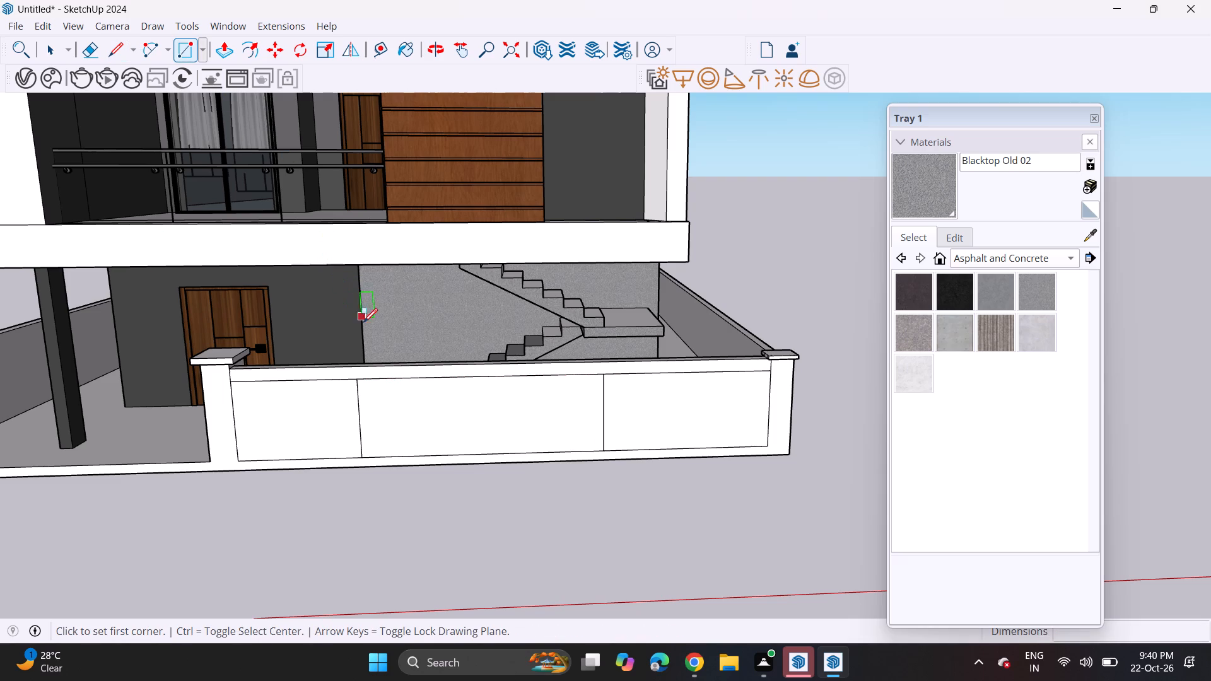
pyautogui.scroll(5, 660, 395)
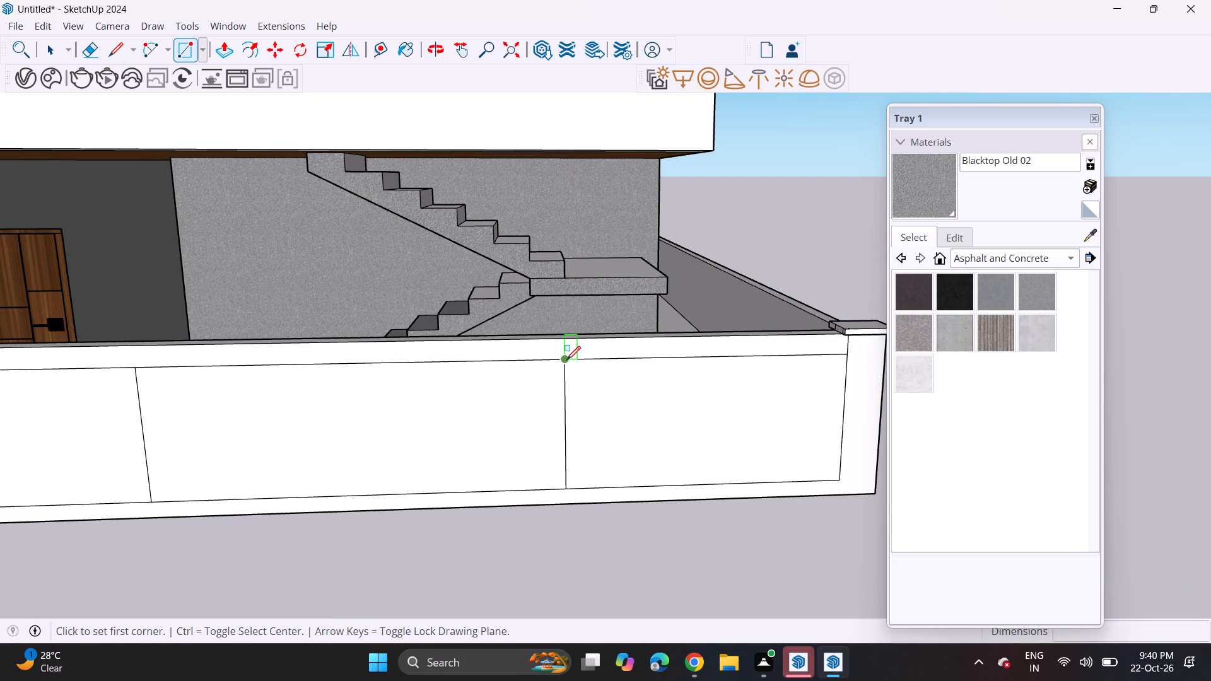
pyautogui.click(562, 358)
pyautogui.scroll(4, 573, 455)
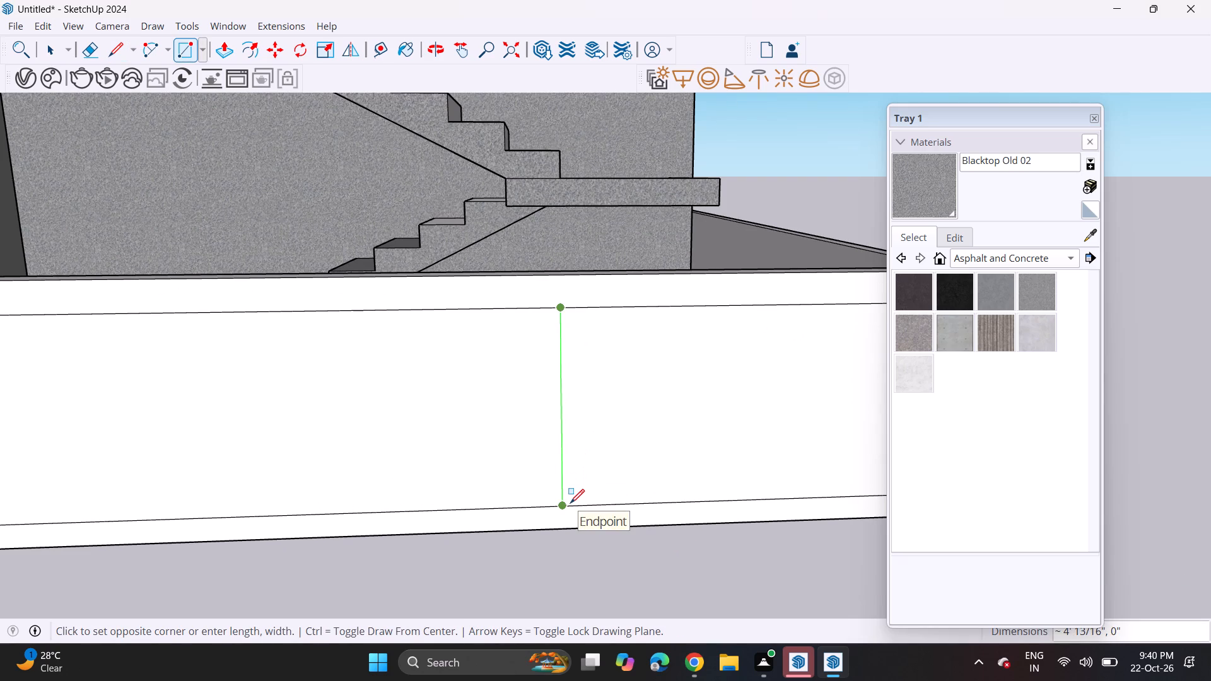
pyautogui.scroll(12, 585, 506)
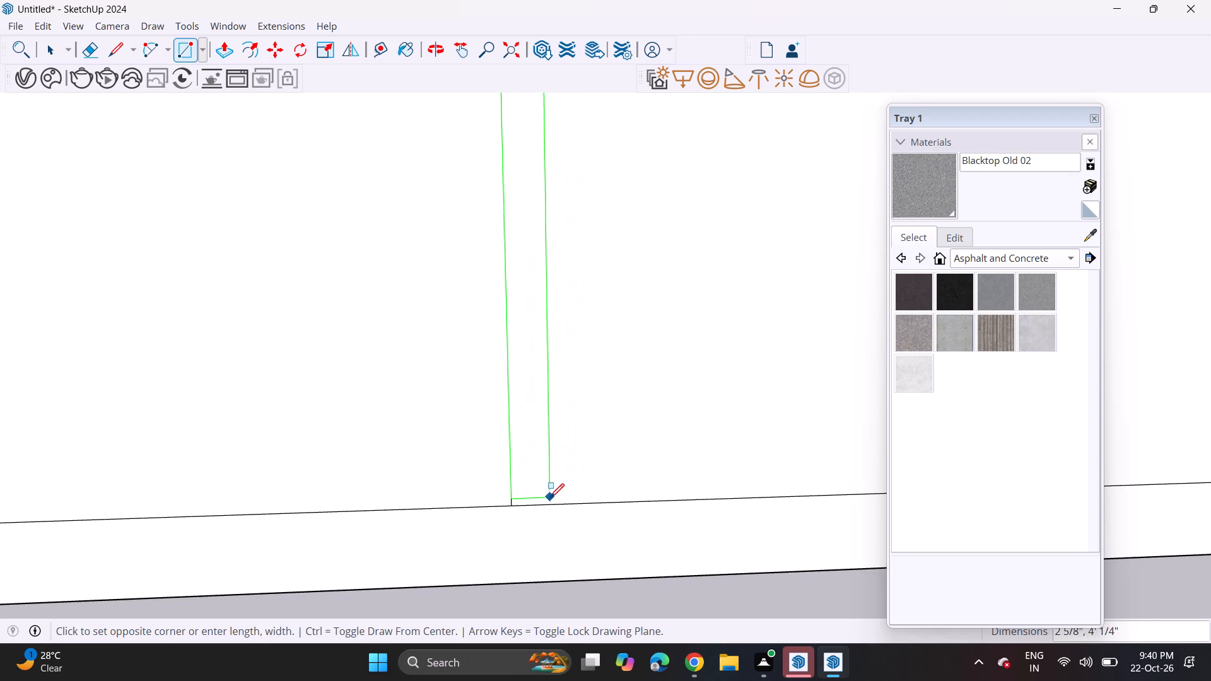
pyautogui.click(547, 504)
# Copy the strip twice toward the far corner pier at 3 3/16" spacing, leaving a narrow gap between strips.
pyautogui.press('space')
pyautogui.doubleClick(534, 459)
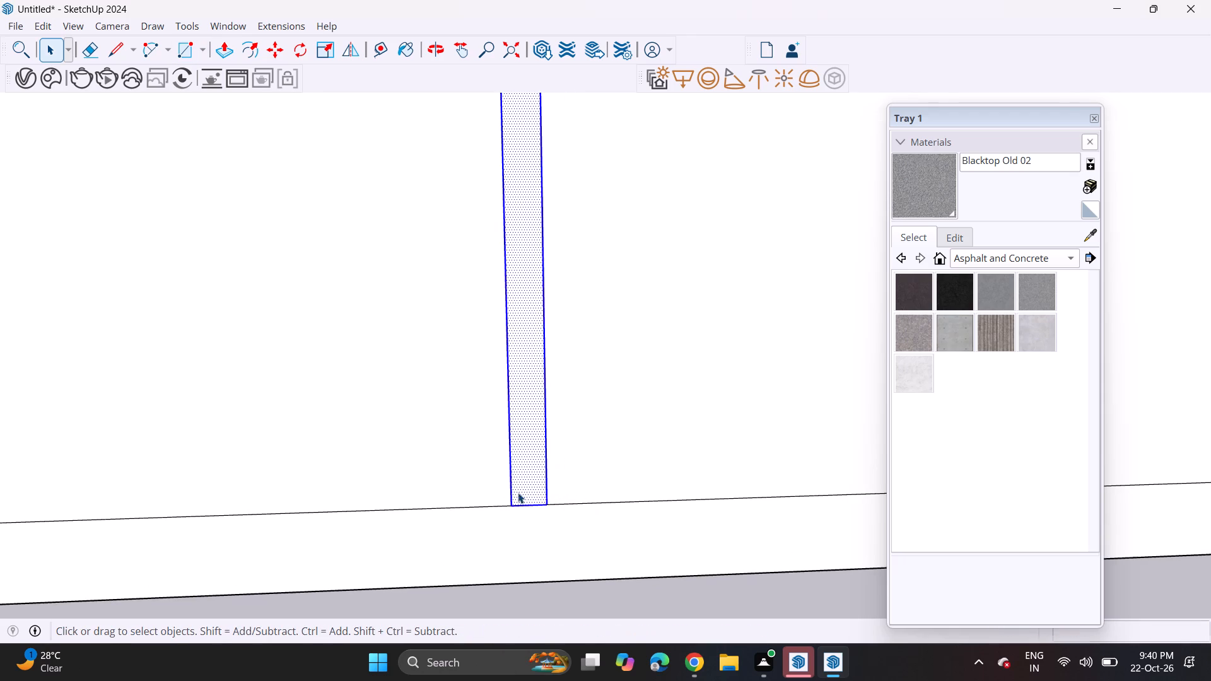
pyautogui.press('m')
pyautogui.click(511, 508)
pyautogui.click(558, 513)
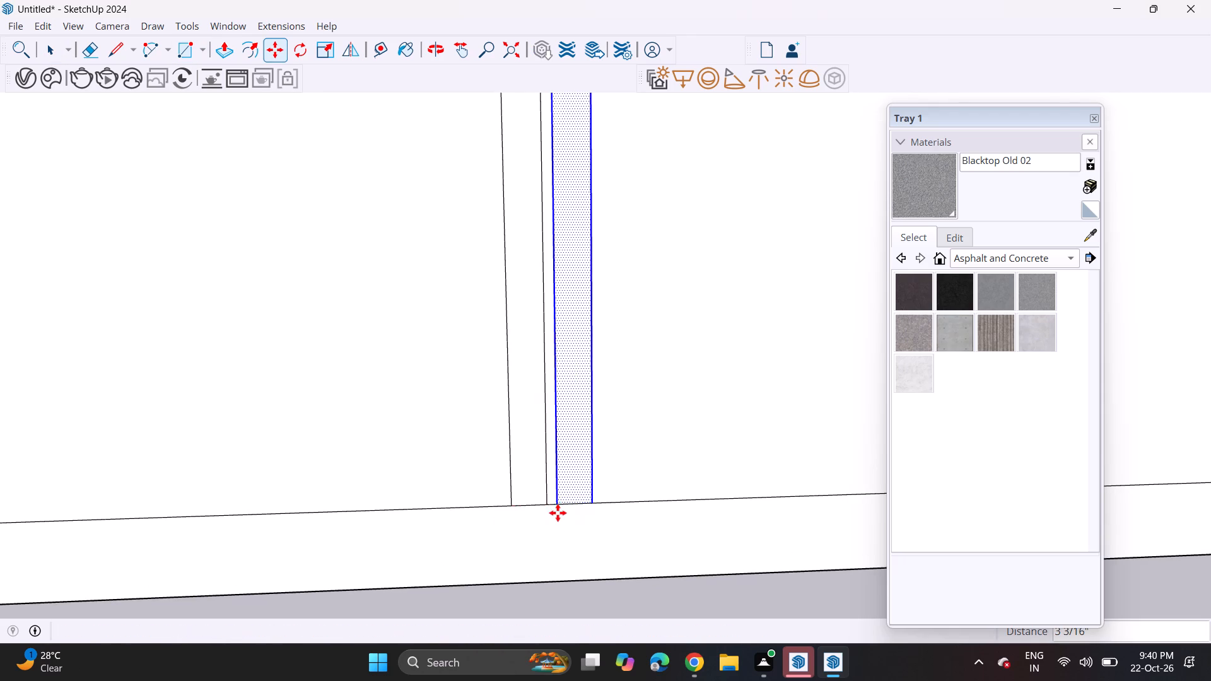
pyautogui.click(547, 499)
pyautogui.click(592, 508)
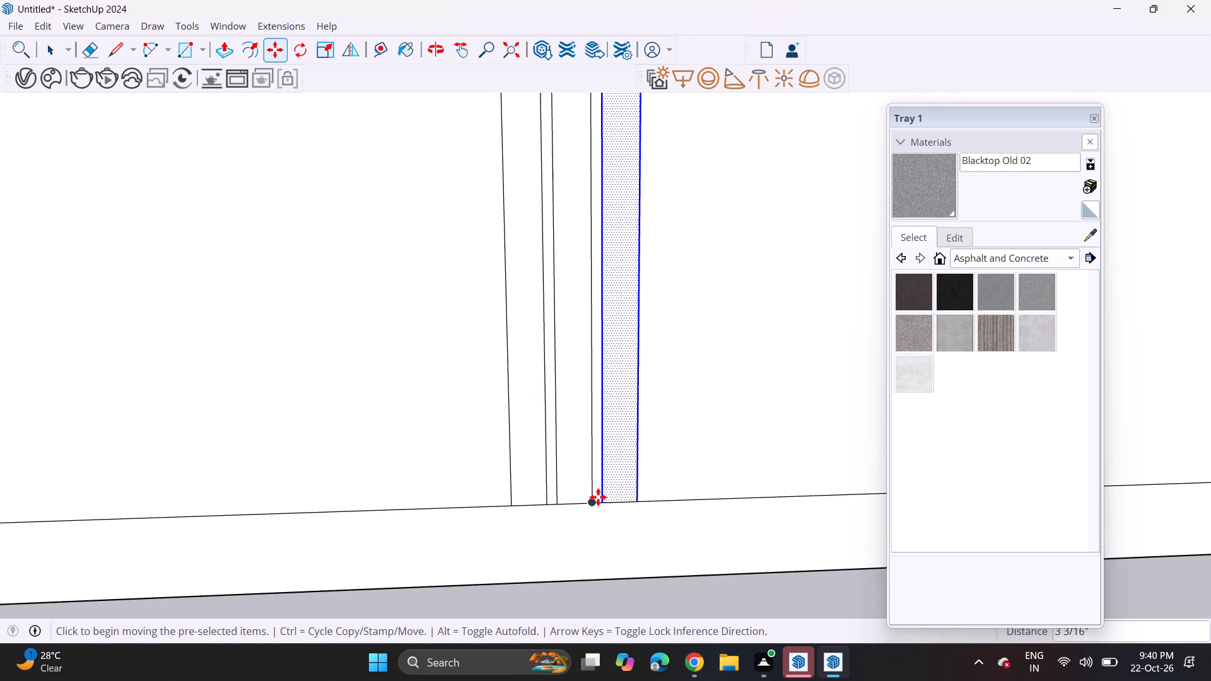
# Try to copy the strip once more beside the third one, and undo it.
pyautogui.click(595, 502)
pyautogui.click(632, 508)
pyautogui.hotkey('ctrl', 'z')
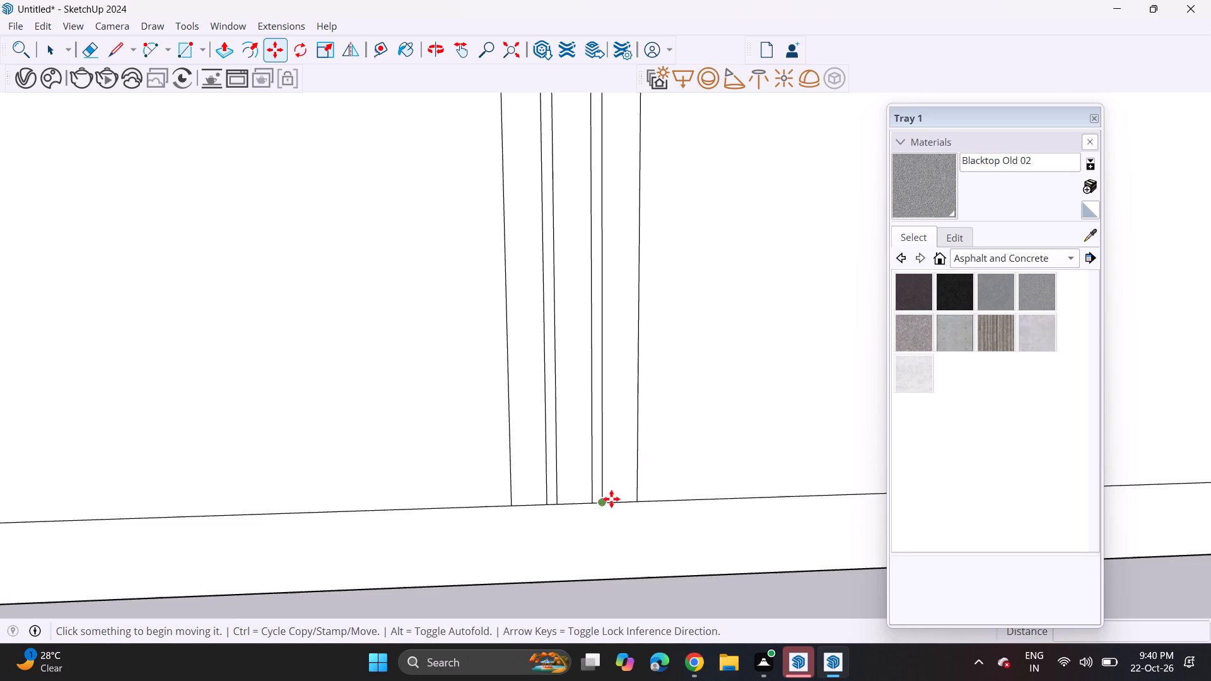
# Copy the last vertical strip four more times toward the far corner pier at 3 3/16" spacing.
pyautogui.press('space')
pyautogui.doubleClick(611, 496)
pyautogui.press('m')
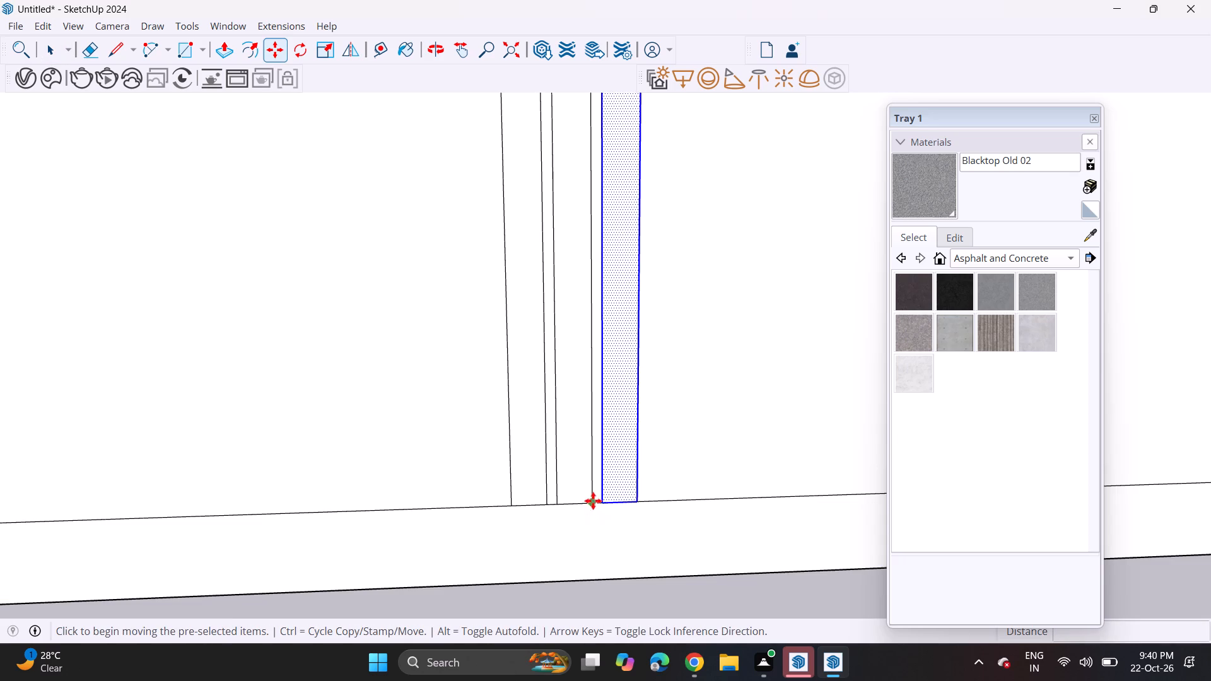
pyautogui.click(593, 504)
pyautogui.click(635, 503)
pyautogui.click(637, 503)
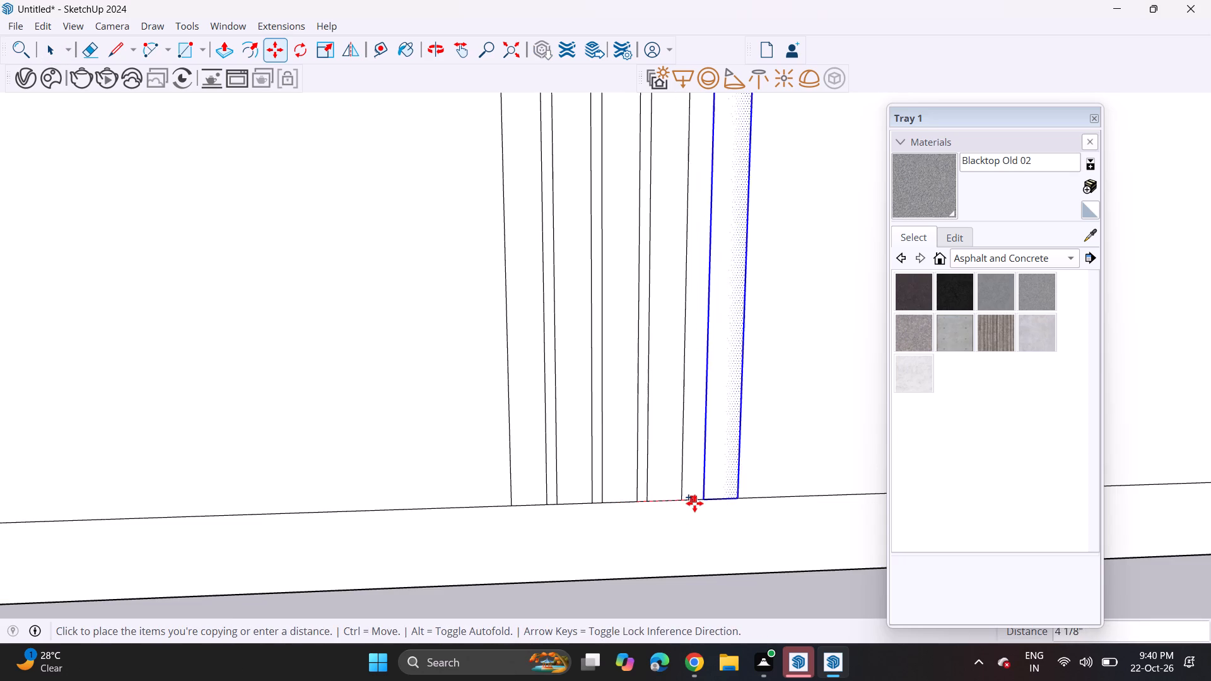
pyautogui.click(674, 499)
pyautogui.click(681, 501)
pyautogui.click(729, 499)
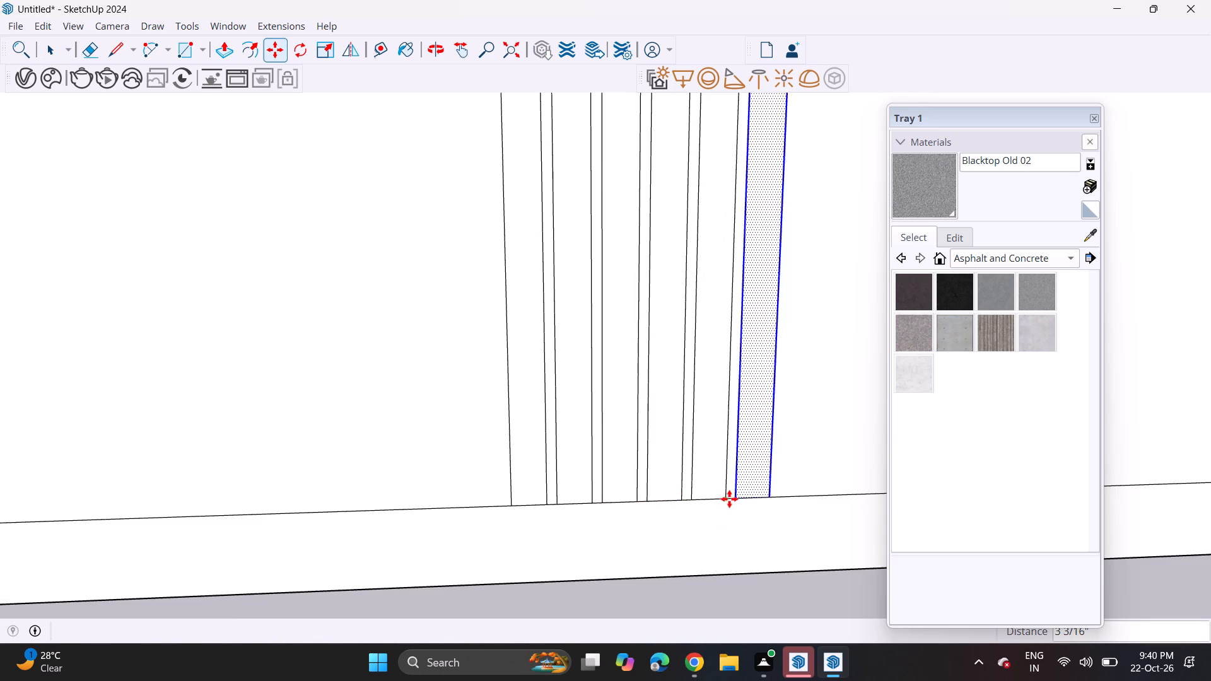
pyautogui.click(722, 498)
pyautogui.click(771, 499)
# Add three more copies of the vertical strip toward the far corner pier, keeping the 3 3/16" spacing.
pyautogui.scroll(-7, 765, 498)
pyautogui.moveTo(765, 492); pyautogui.dragTo(416, 499, button='middle')
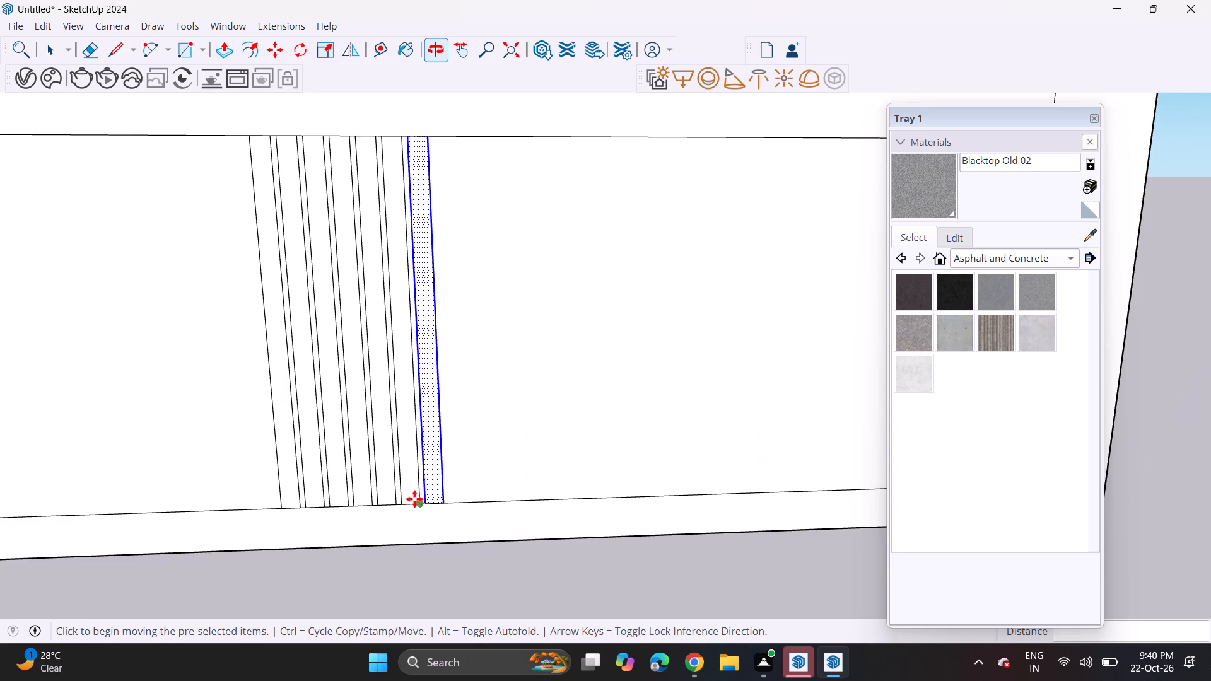
pyautogui.scroll(4, 417, 503)
pyautogui.click(419, 506)
pyautogui.click(454, 505)
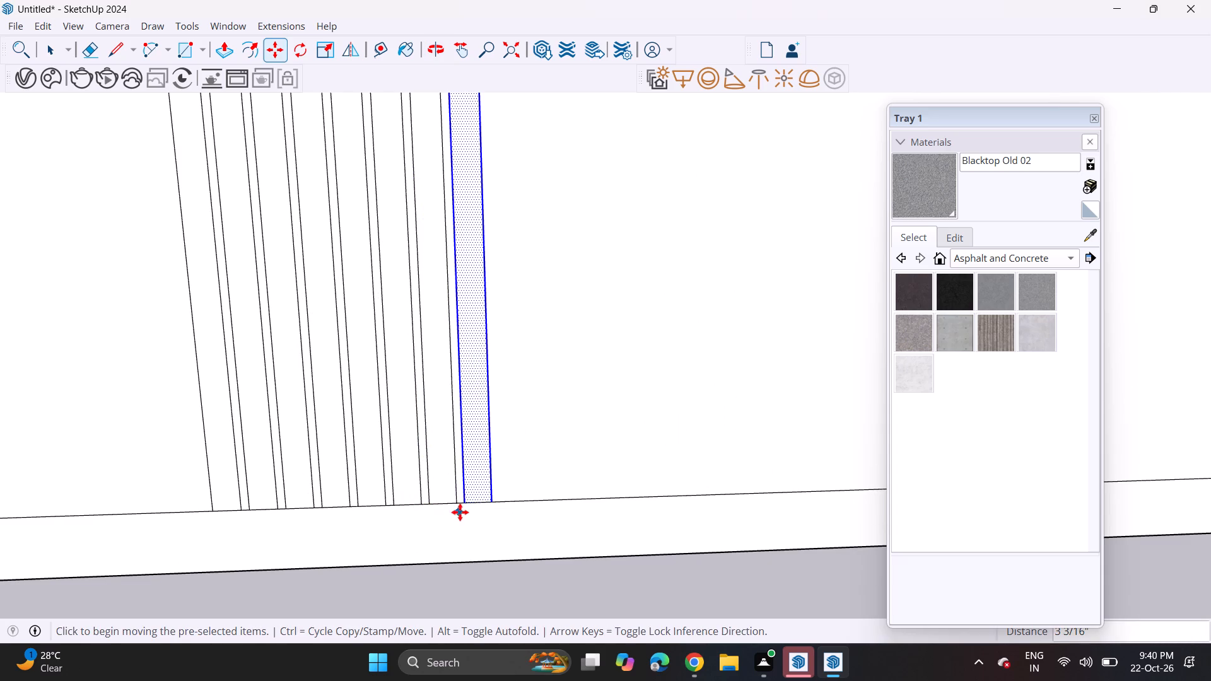
pyautogui.click(458, 503)
pyautogui.click(489, 506)
pyautogui.keyDown('ctrl'); pyautogui.click(493, 499); pyautogui.keyUp('ctrl')
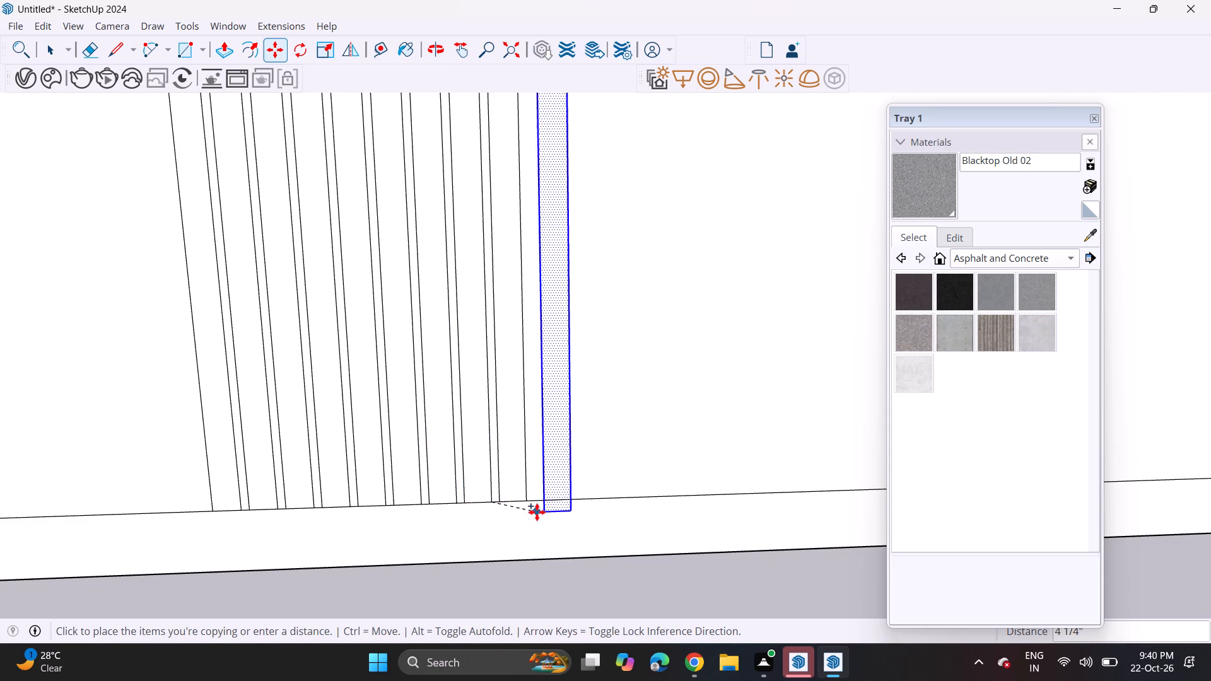
pyautogui.click(525, 495)
# Continue the row with four more strip copies toward the far corner pier at 3 3/16" spacing.
pyautogui.click(525, 501)
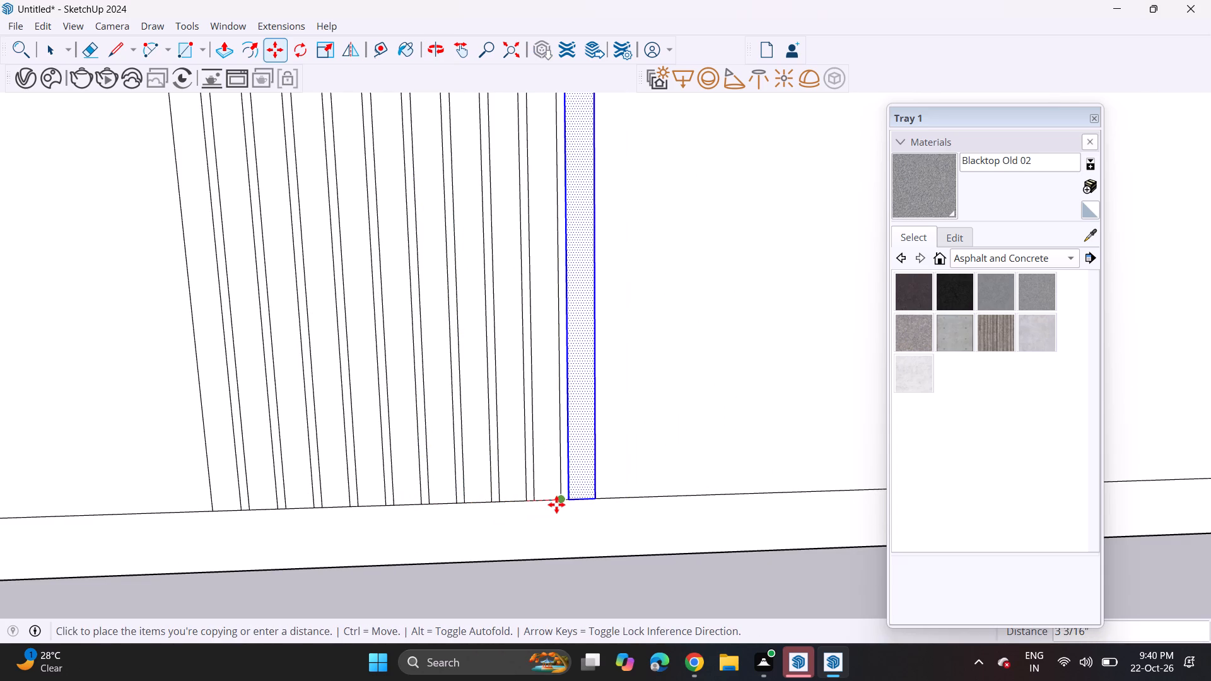
pyautogui.click(556, 504)
pyautogui.keyDown('ctrl'); pyautogui.click(558, 503); pyautogui.keyUp('ctrl')
pyautogui.click(596, 502)
pyautogui.click(591, 501)
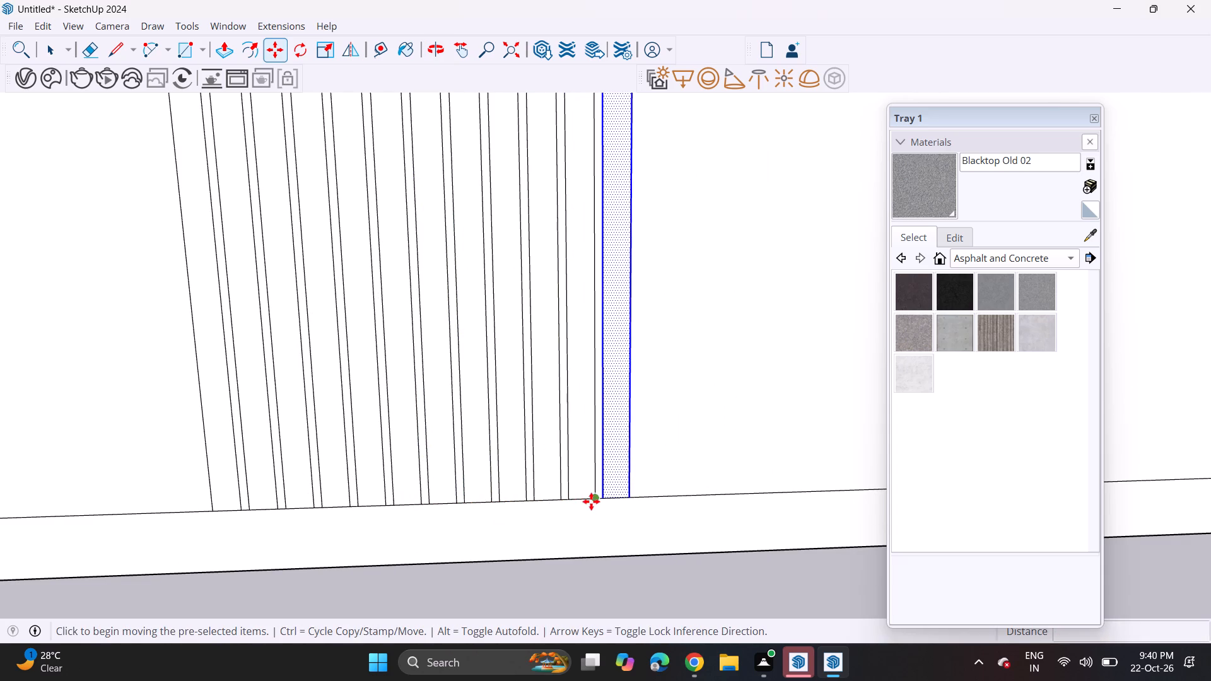
pyautogui.click(628, 500)
pyautogui.click(628, 499)
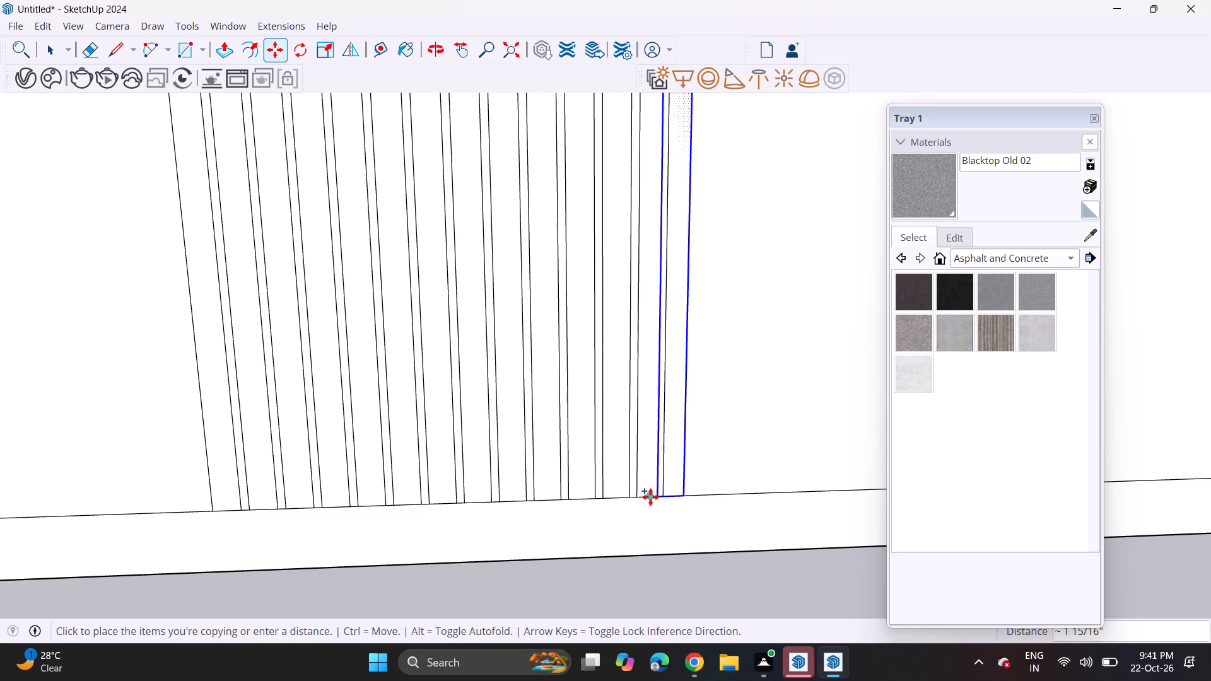
pyautogui.click(656, 497)
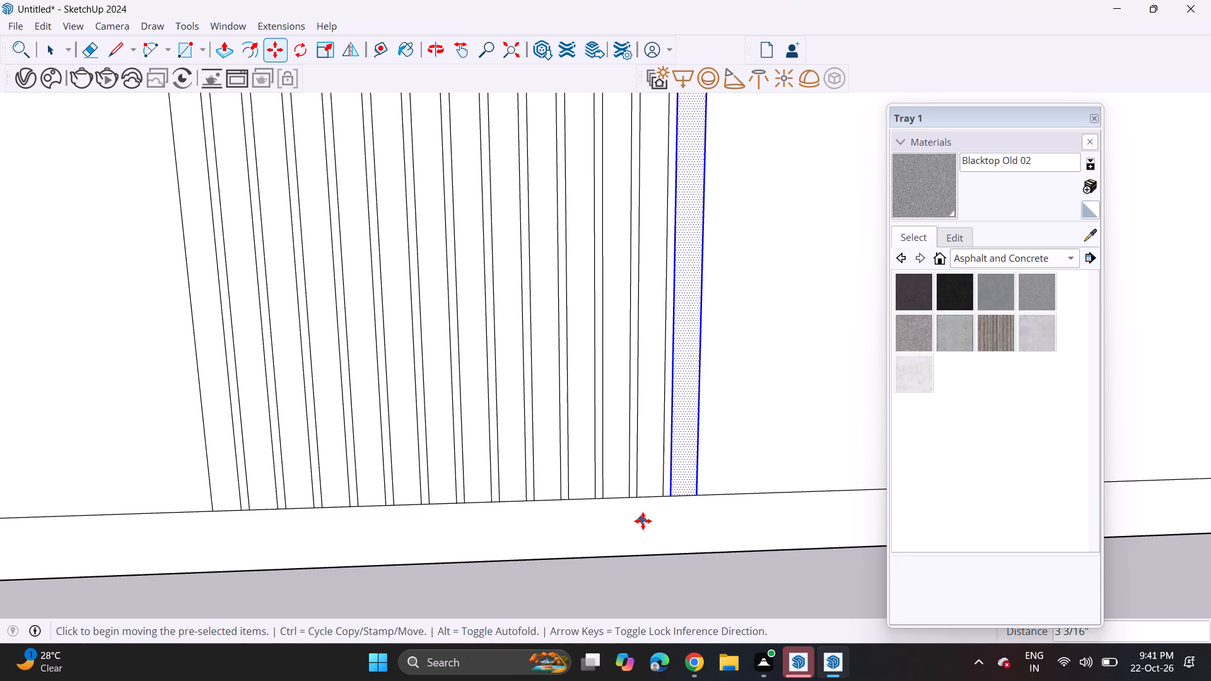
# Copy the newest strip three more times along the wall section toward the far pier at 3 3/16" spacing.
pyautogui.scroll(-5, 628, 546)
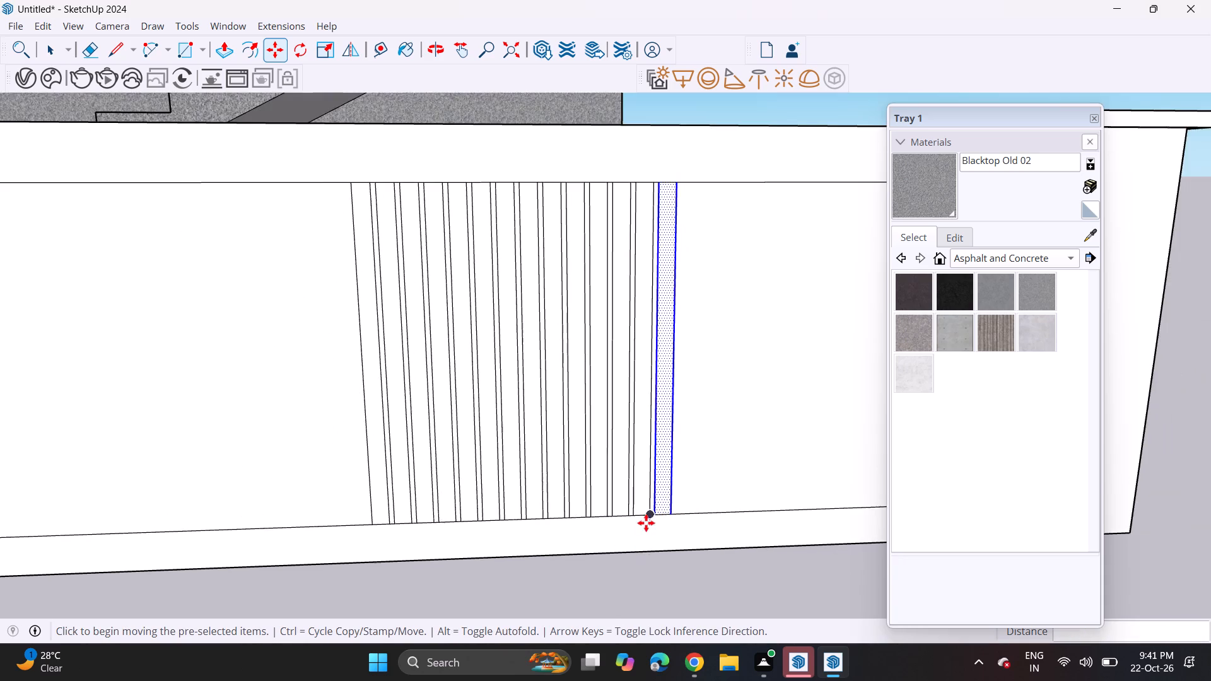
pyautogui.keyDown('shift'); pyautogui.moveTo(643, 523); pyautogui.dragTo(411, 527, button='middle'); pyautogui.keyUp('shift')
pyautogui.keyDown('shift'); pyautogui.scroll(1, 481, 520); pyautogui.keyUp('shift')
pyautogui.scroll(5, 444, 502)
pyautogui.click(412, 525)
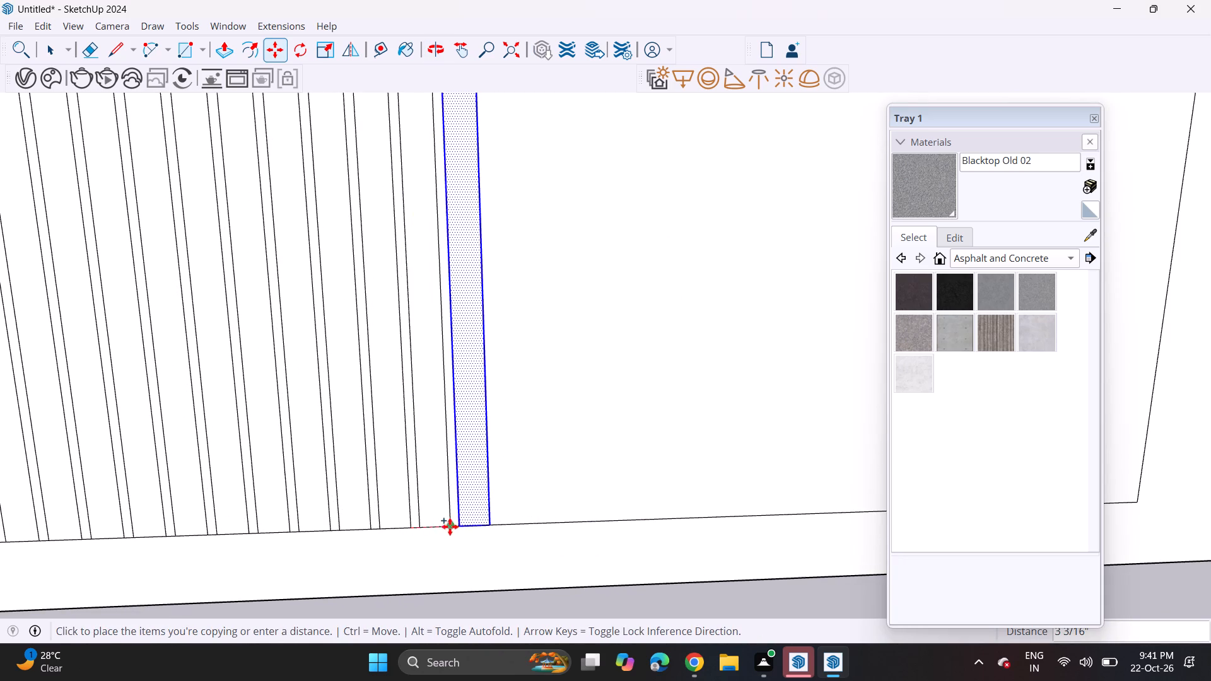
pyautogui.click(456, 525)
pyautogui.click(443, 531)
pyautogui.click(486, 527)
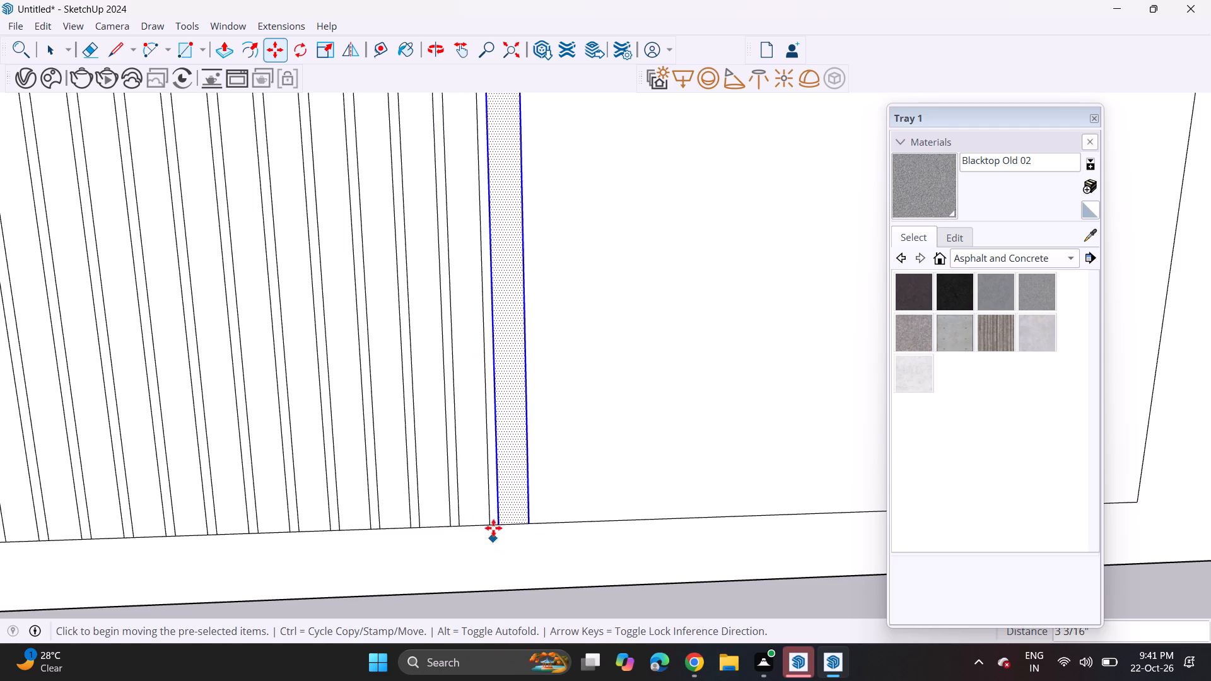
pyautogui.click(492, 527)
pyautogui.click(537, 521)
# Extend the row of strips by five more copies toward the far corner pier at 3 3/16" spacing.
pyautogui.click(527, 524)
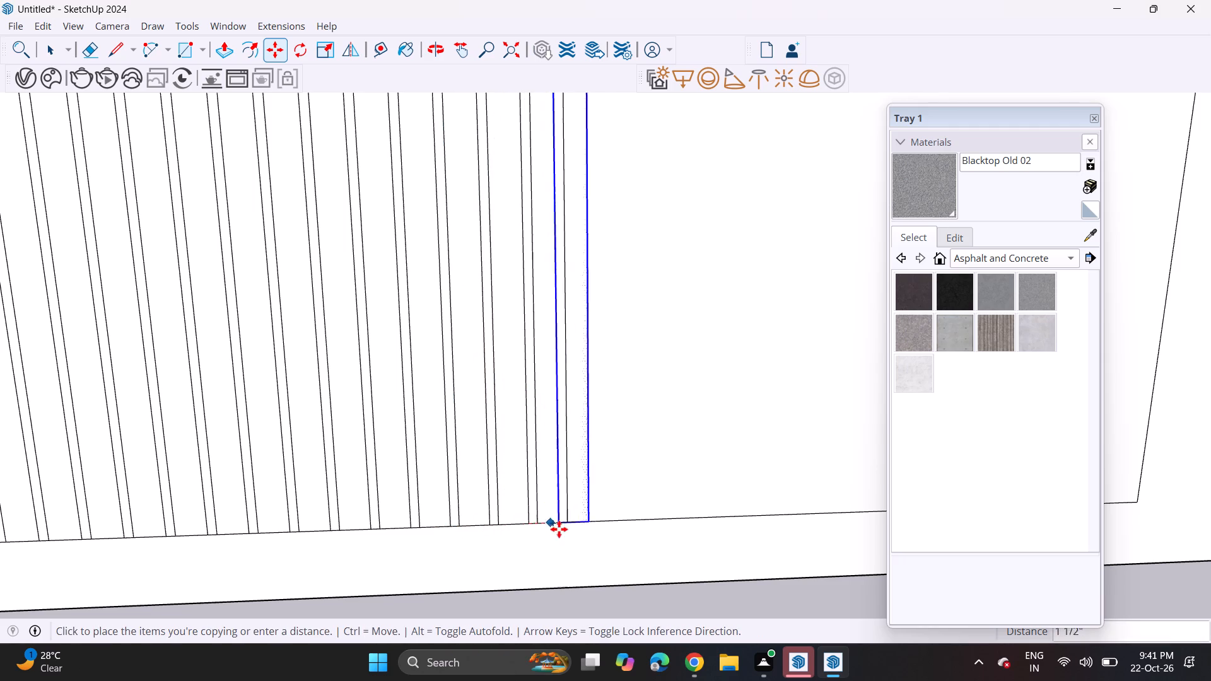
pyautogui.click(575, 526)
pyautogui.click(570, 522)
pyautogui.click(604, 520)
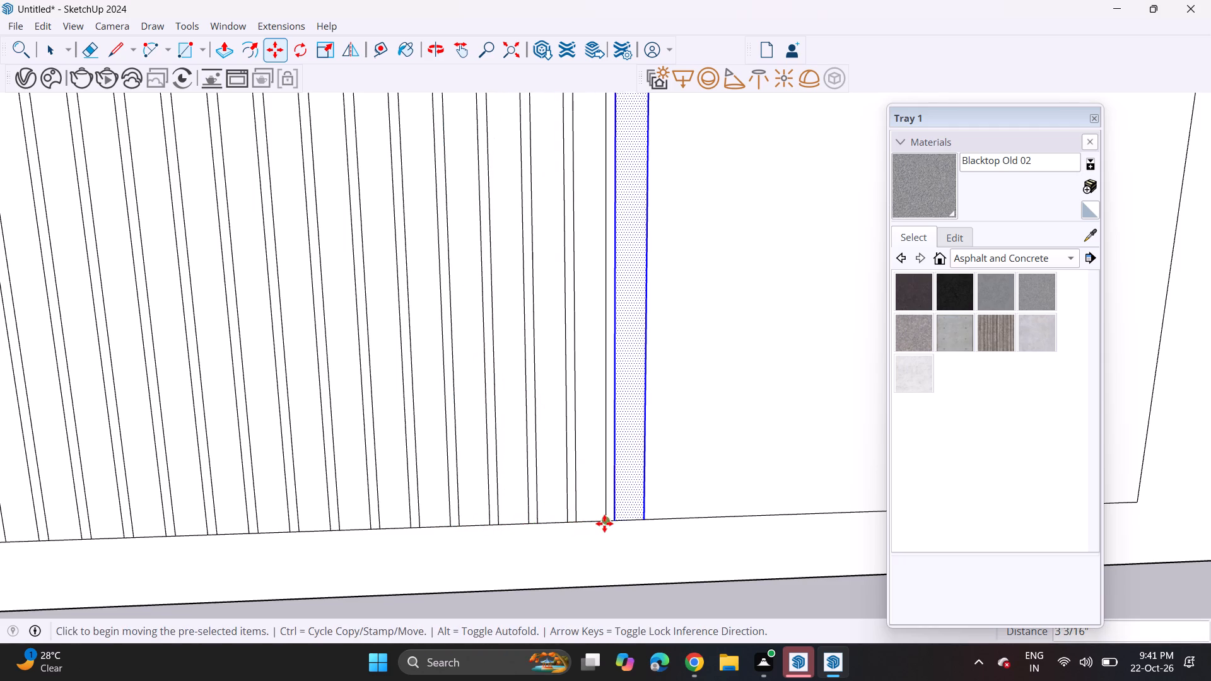
pyautogui.click(604, 523)
pyautogui.click(644, 518)
pyautogui.click(648, 520)
pyautogui.click(688, 519)
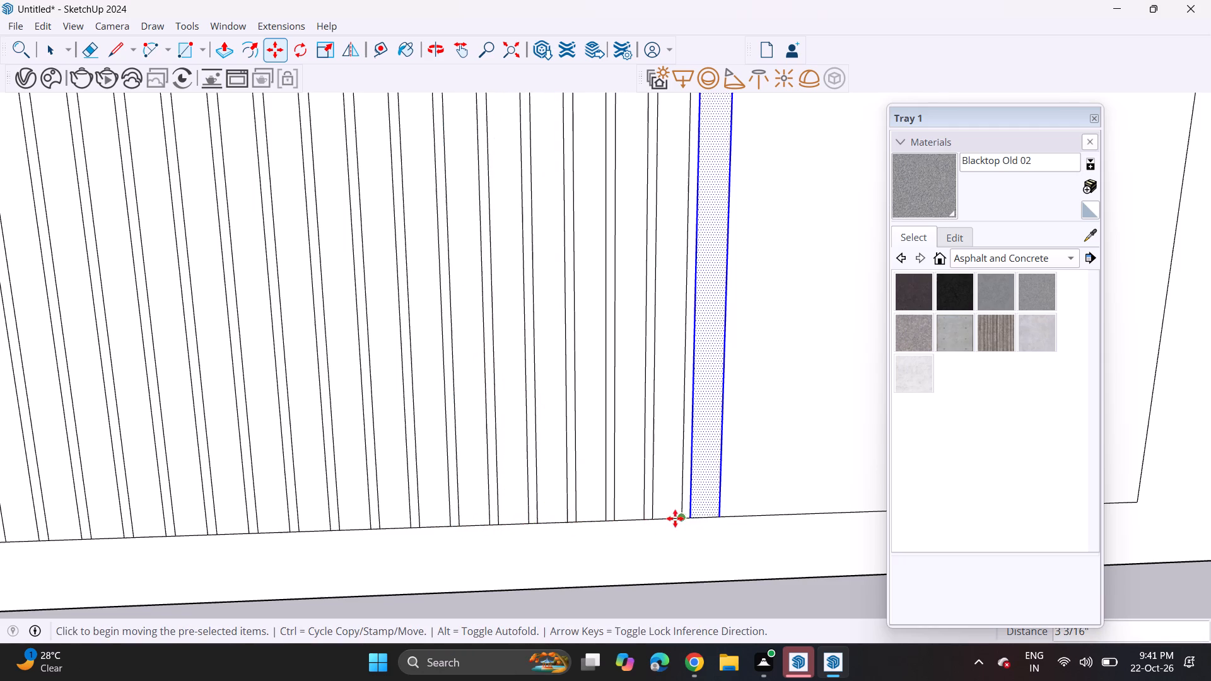
pyautogui.click(676, 518)
pyautogui.click(722, 520)
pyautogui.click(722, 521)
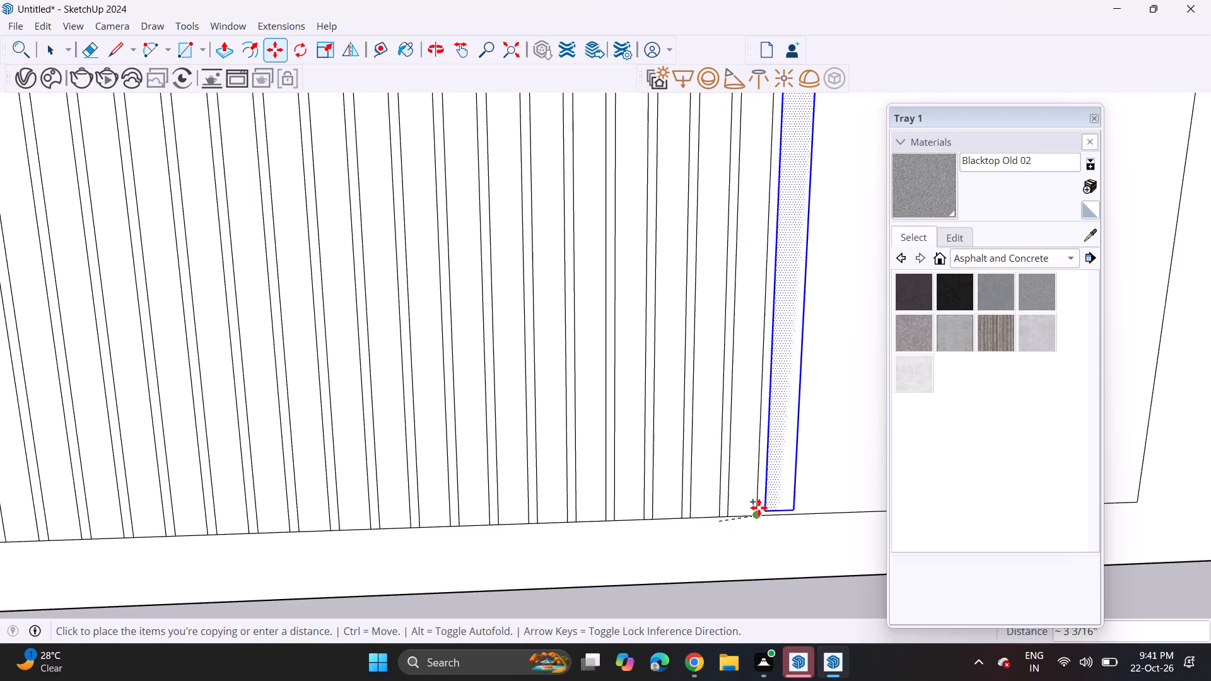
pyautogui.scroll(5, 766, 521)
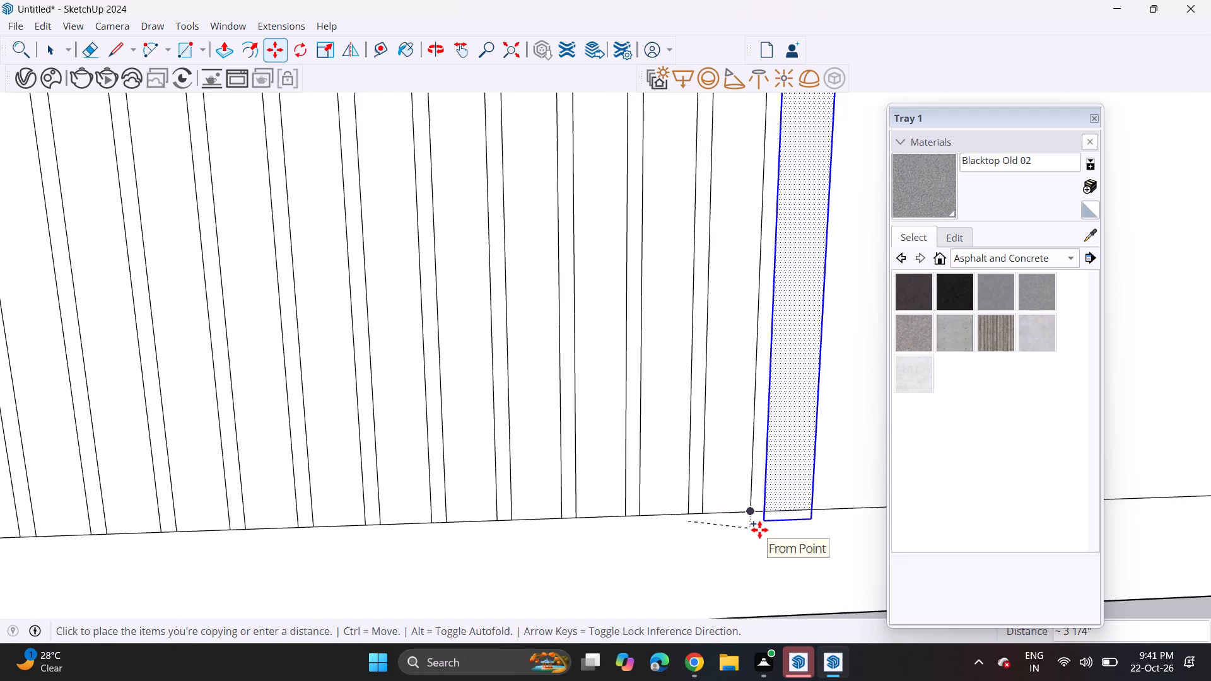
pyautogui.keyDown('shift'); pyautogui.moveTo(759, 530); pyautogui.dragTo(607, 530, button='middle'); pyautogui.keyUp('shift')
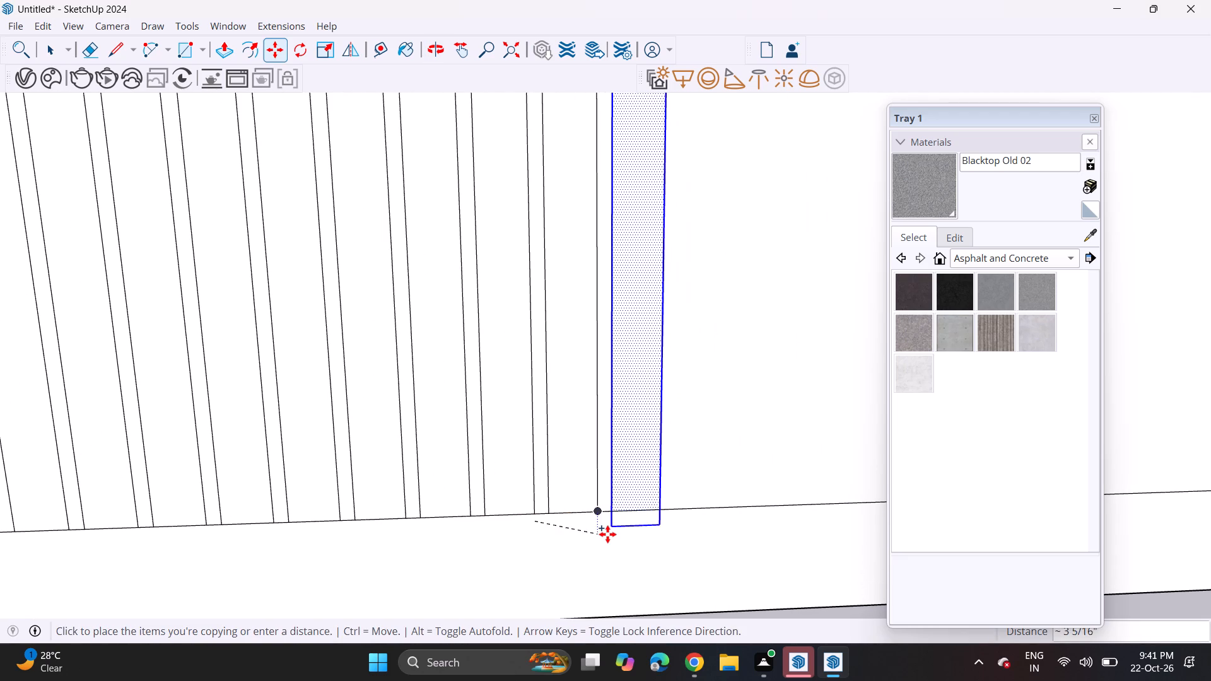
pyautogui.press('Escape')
# Reselect the last strip and copy it four times toward the far corner pier at about 3 1/8" spacing.
pyautogui.press('space')
pyautogui.doubleClick(571, 484)
pyautogui.doubleClick(569, 489)
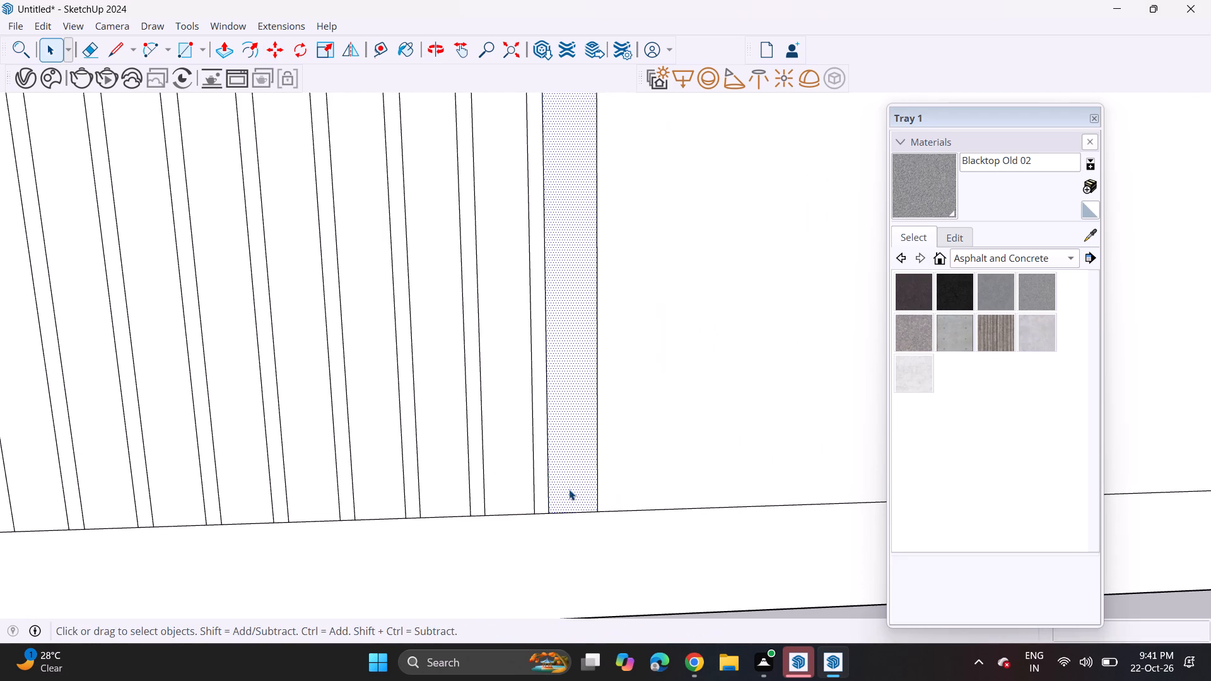
pyautogui.press('m')
pyautogui.click(553, 516)
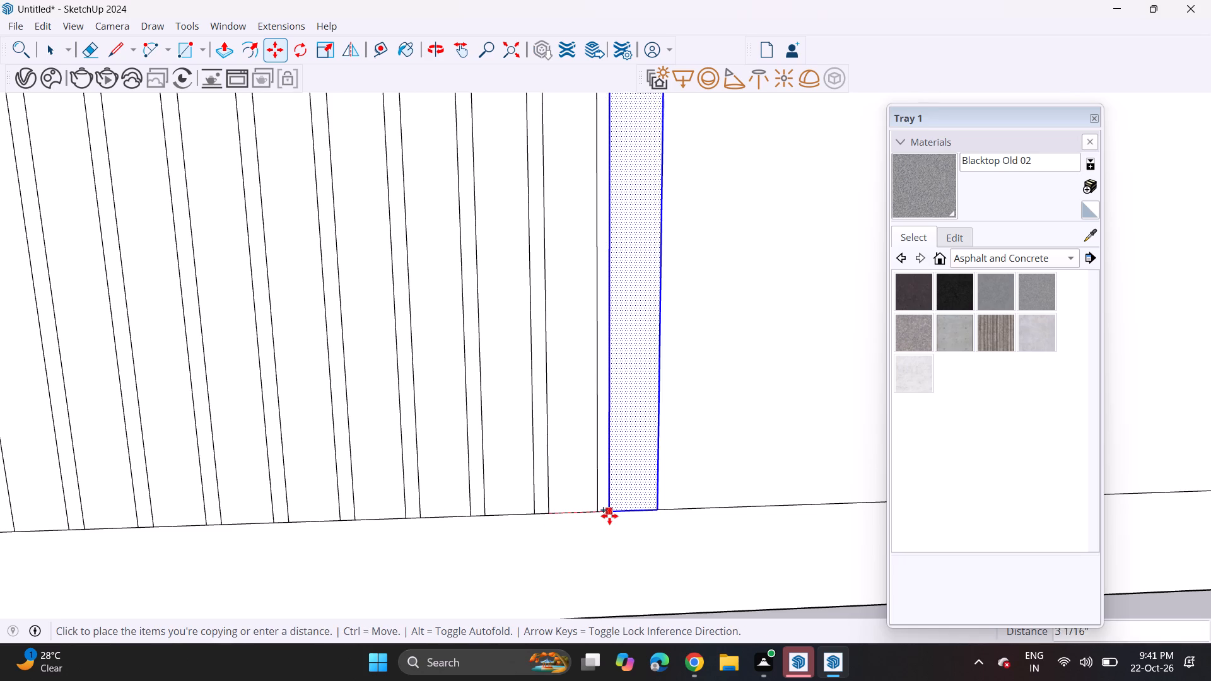
pyautogui.click(611, 515)
pyautogui.click(597, 511)
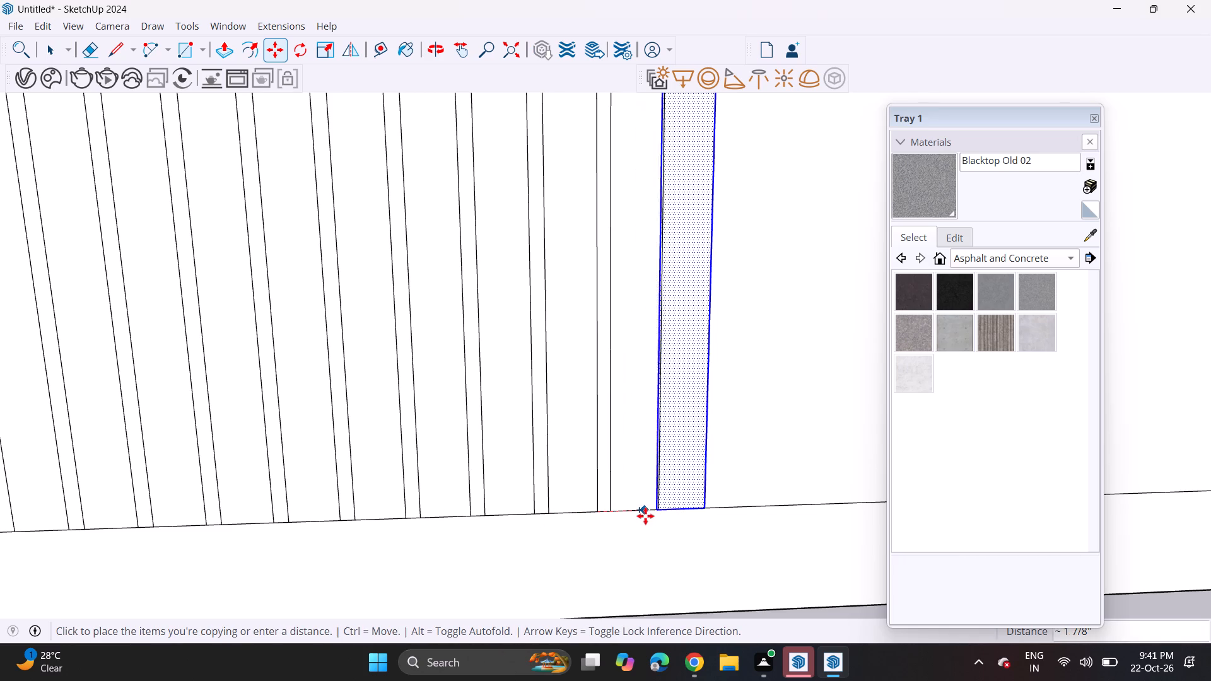
pyautogui.click(660, 511)
pyautogui.click(664, 514)
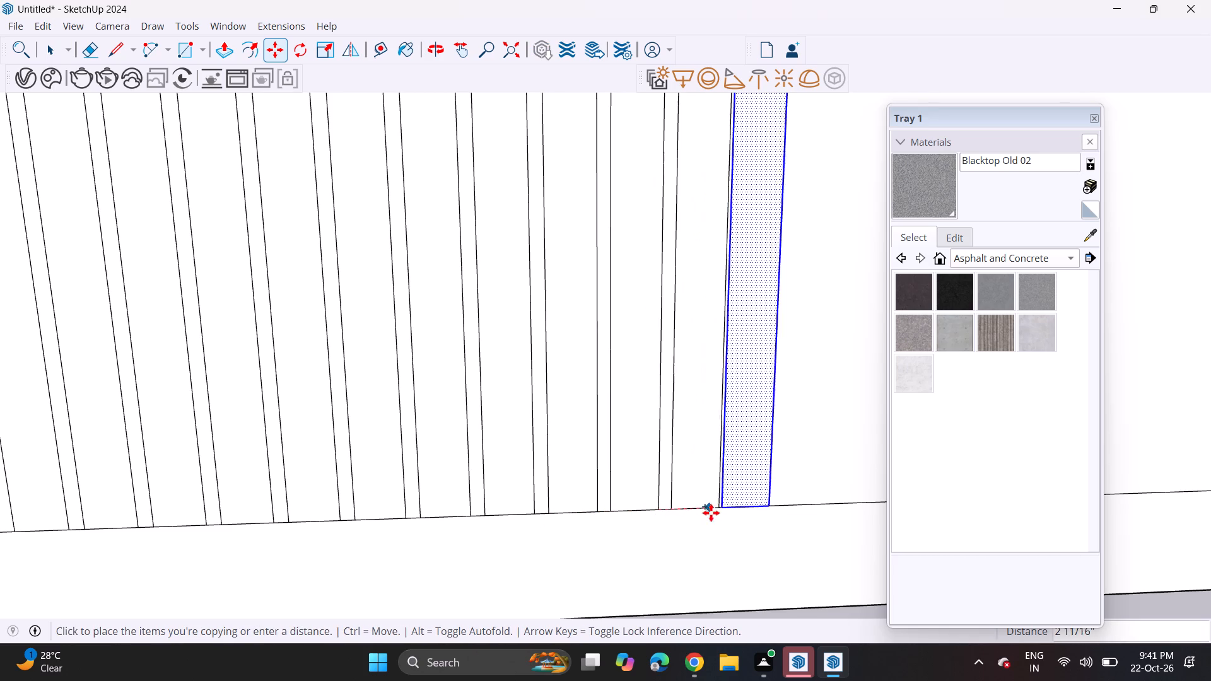
pyautogui.click(718, 506)
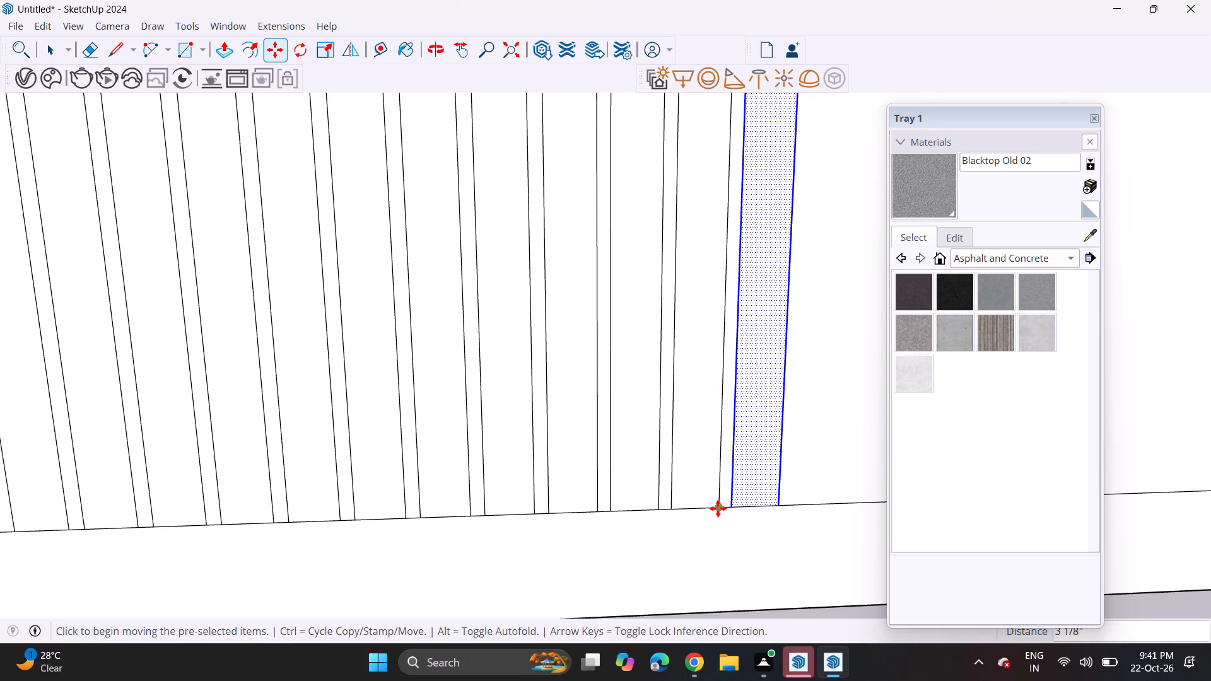
pyautogui.click(718, 508)
pyautogui.click(774, 510)
# Copy the last strip three more times toward the far corner pier at 3 1/8" spacing.
pyautogui.scroll(-7, 764, 510)
pyautogui.keyDown('shift'); pyautogui.moveTo(763, 507); pyautogui.dragTo(450, 519, button='middle'); pyautogui.keyUp('shift')
pyautogui.keyDown('shift'); pyautogui.scroll(6, 450, 519); pyautogui.keyUp('shift')
pyautogui.click(440, 525)
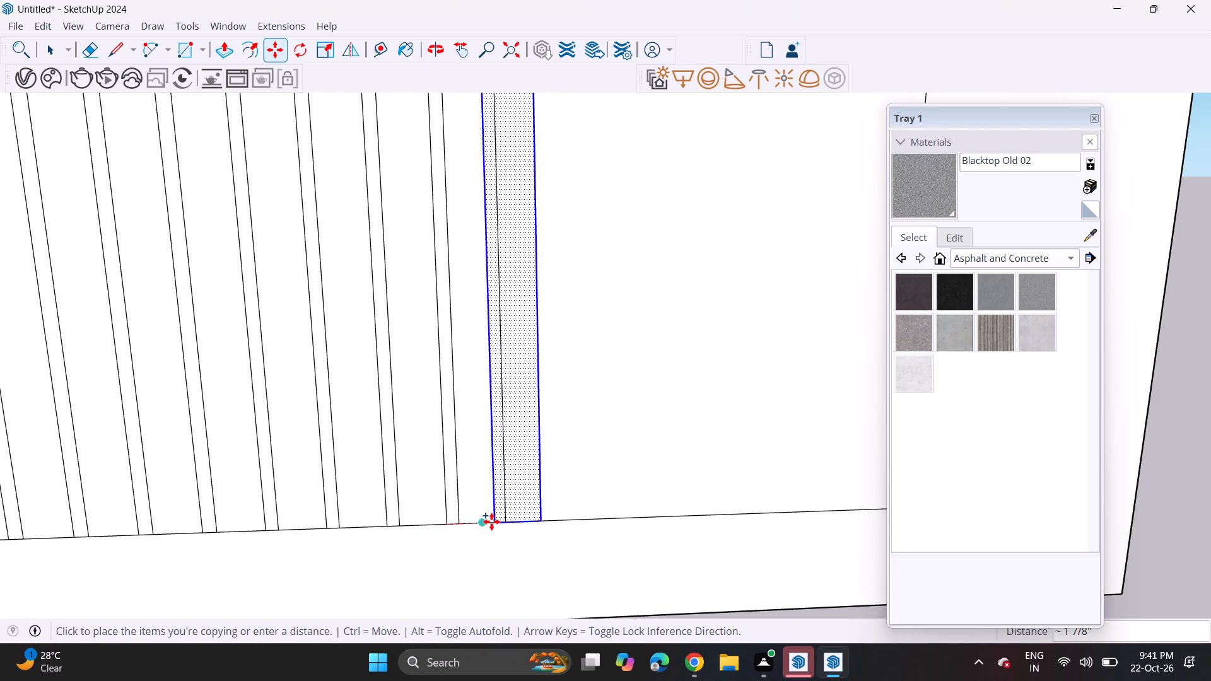
pyautogui.click(506, 524)
pyautogui.click(506, 520)
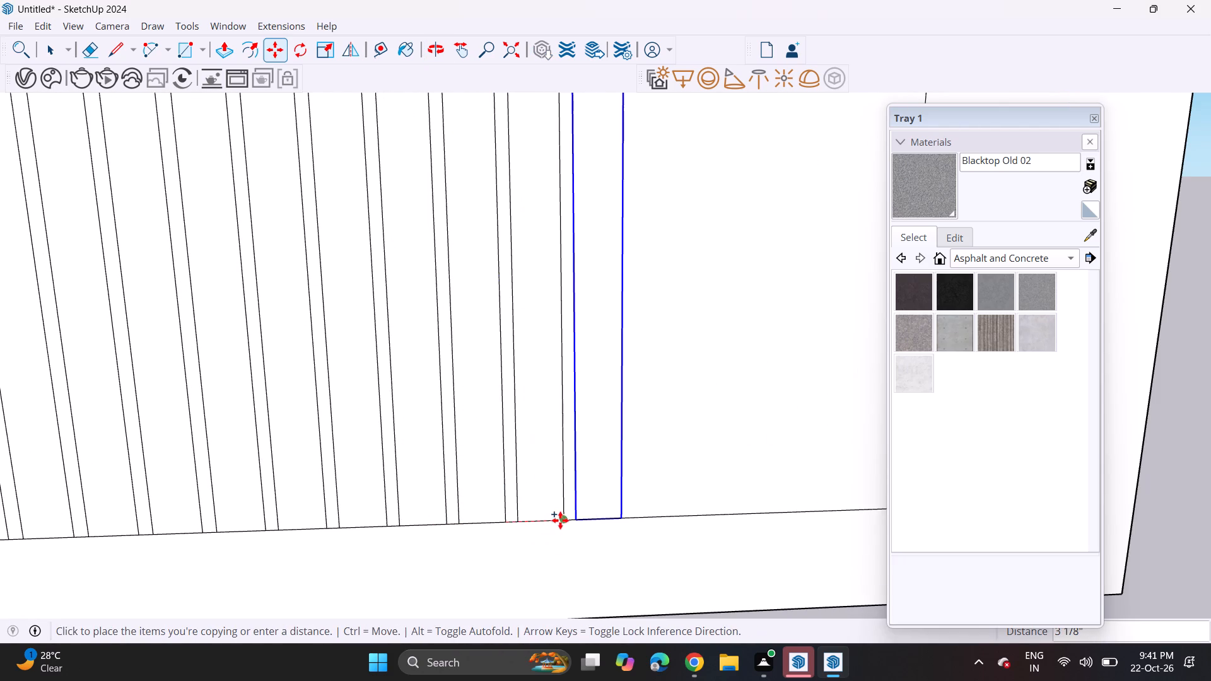
pyautogui.click(560, 520)
pyautogui.click(566, 520)
pyautogui.click(627, 521)
# Add three further strip copies at 3 1/8" spacing, leaving room for one more before the panel's end edge.
pyautogui.scroll(-6, 616, 522)
pyautogui.keyDown('shift'); pyautogui.scroll(1, 616, 522); pyautogui.keyUp('shift')
pyautogui.keyDown('shift'); pyautogui.moveTo(616, 522); pyautogui.dragTo(506, 538, button='middle'); pyautogui.keyUp('shift')
pyautogui.scroll(6, 508, 536)
pyautogui.click(510, 538)
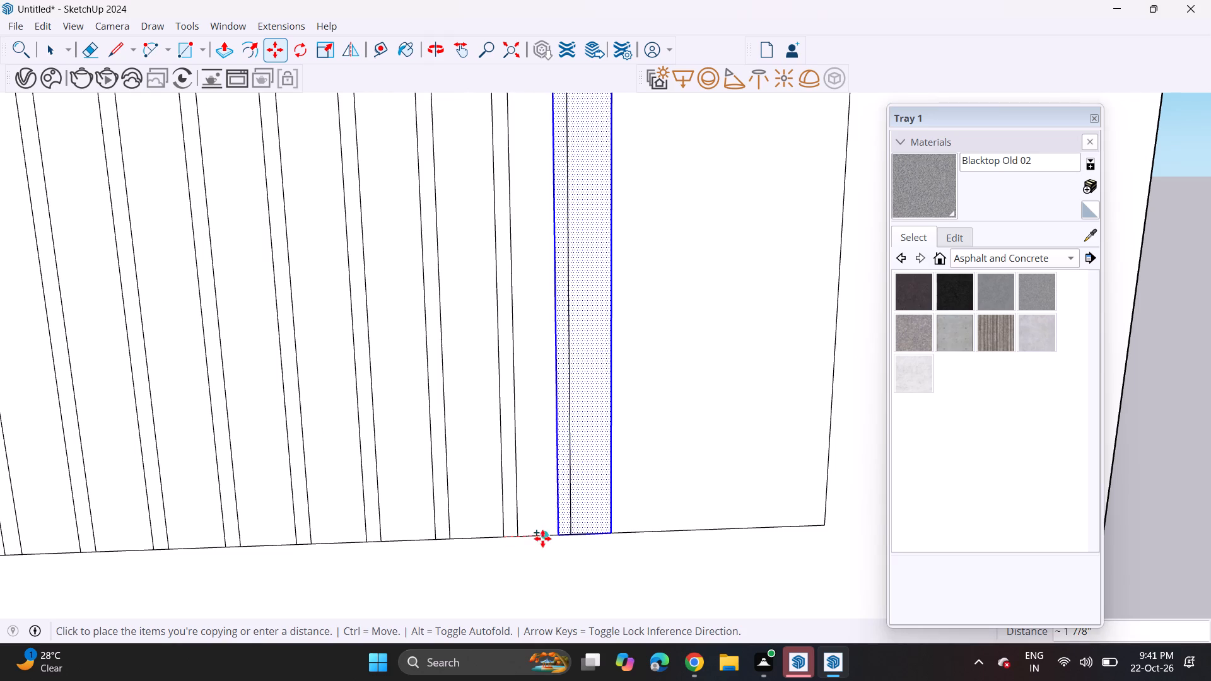
pyautogui.click(570, 532)
pyautogui.click(576, 535)
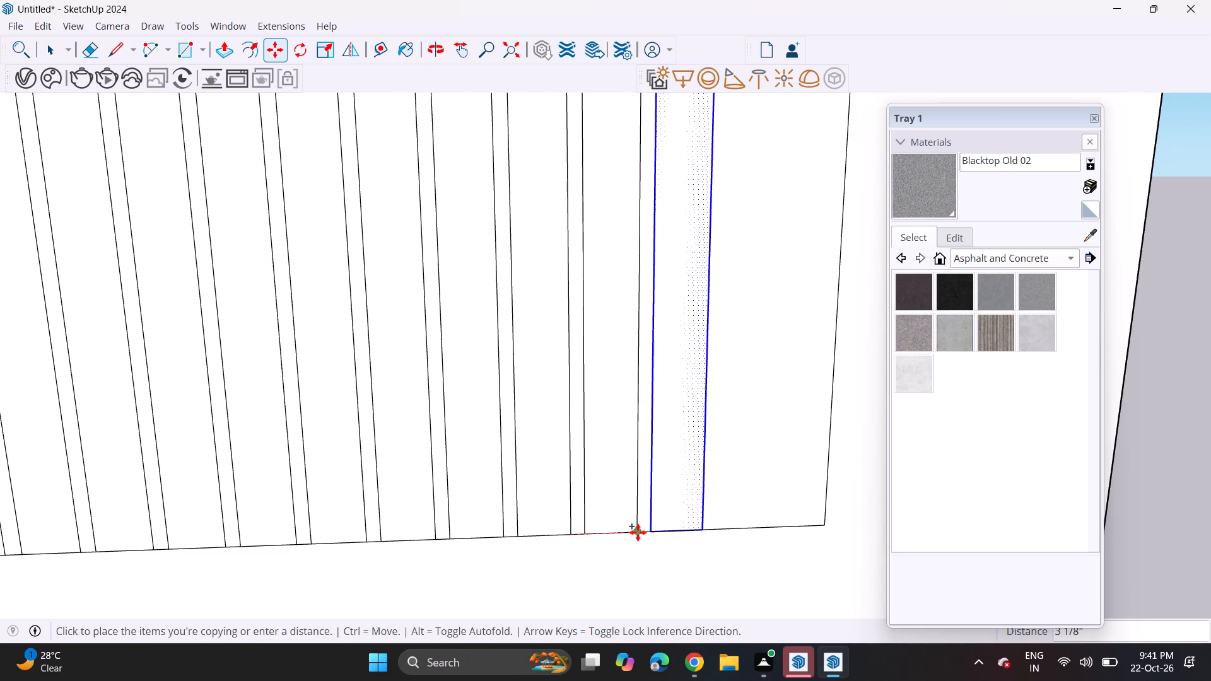
pyautogui.click(638, 532)
pyautogui.click(629, 535)
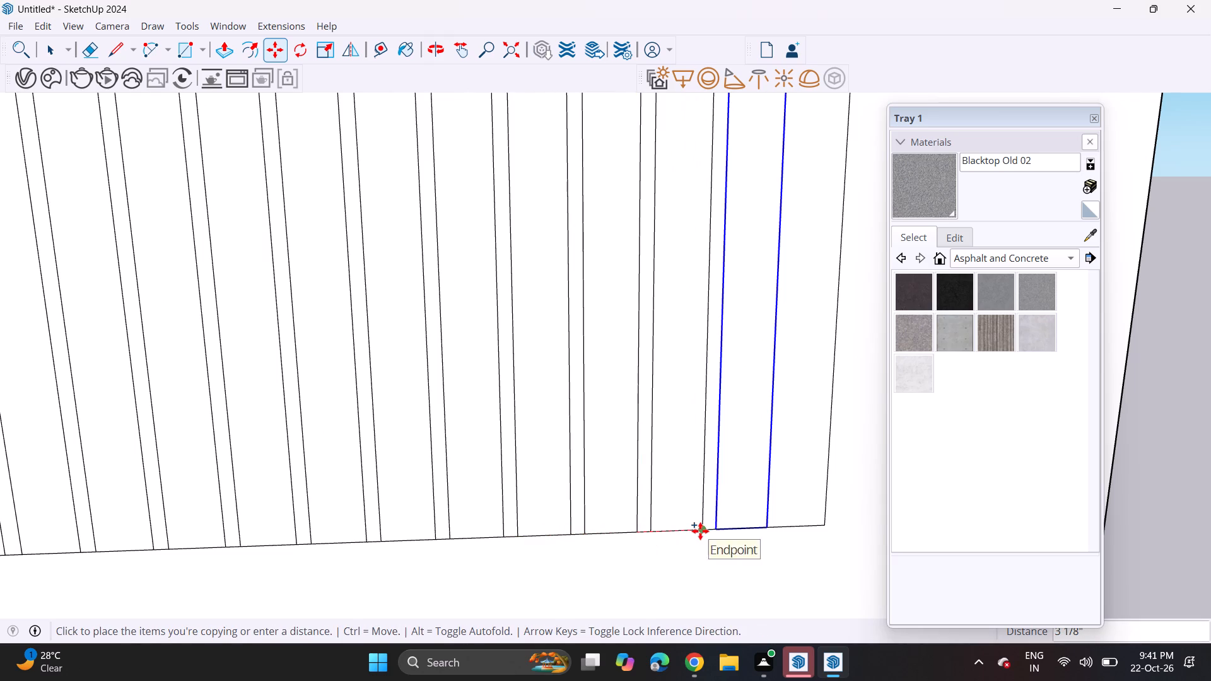
pyautogui.click(701, 531)
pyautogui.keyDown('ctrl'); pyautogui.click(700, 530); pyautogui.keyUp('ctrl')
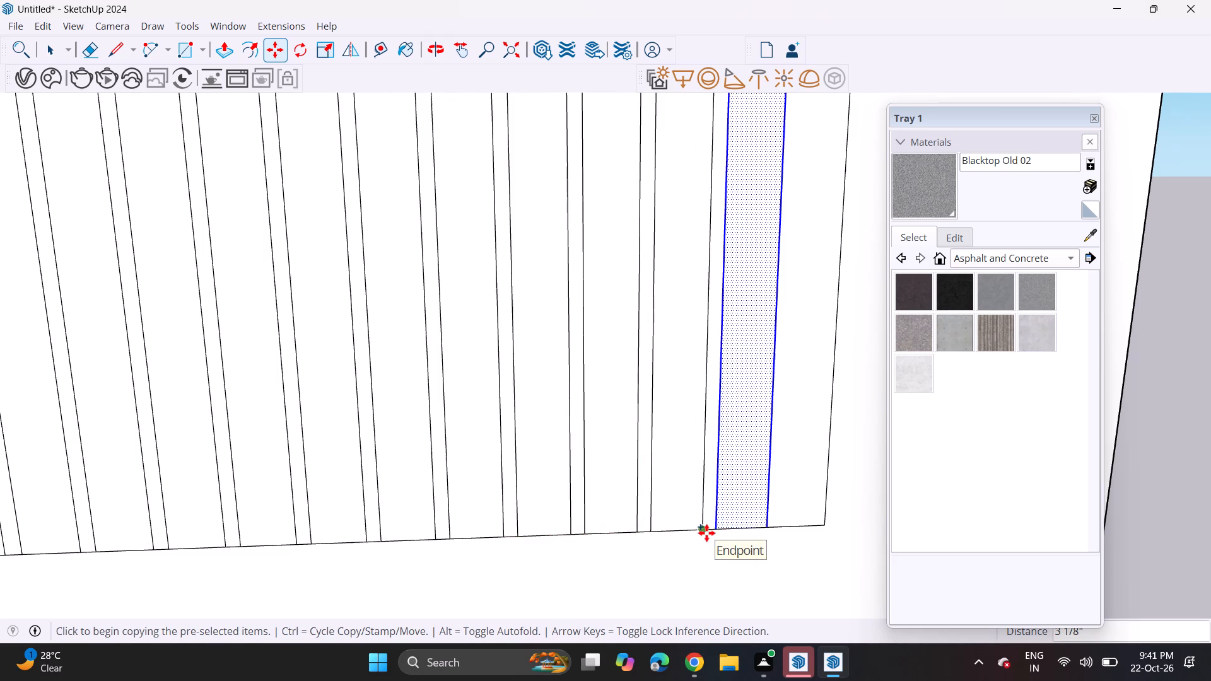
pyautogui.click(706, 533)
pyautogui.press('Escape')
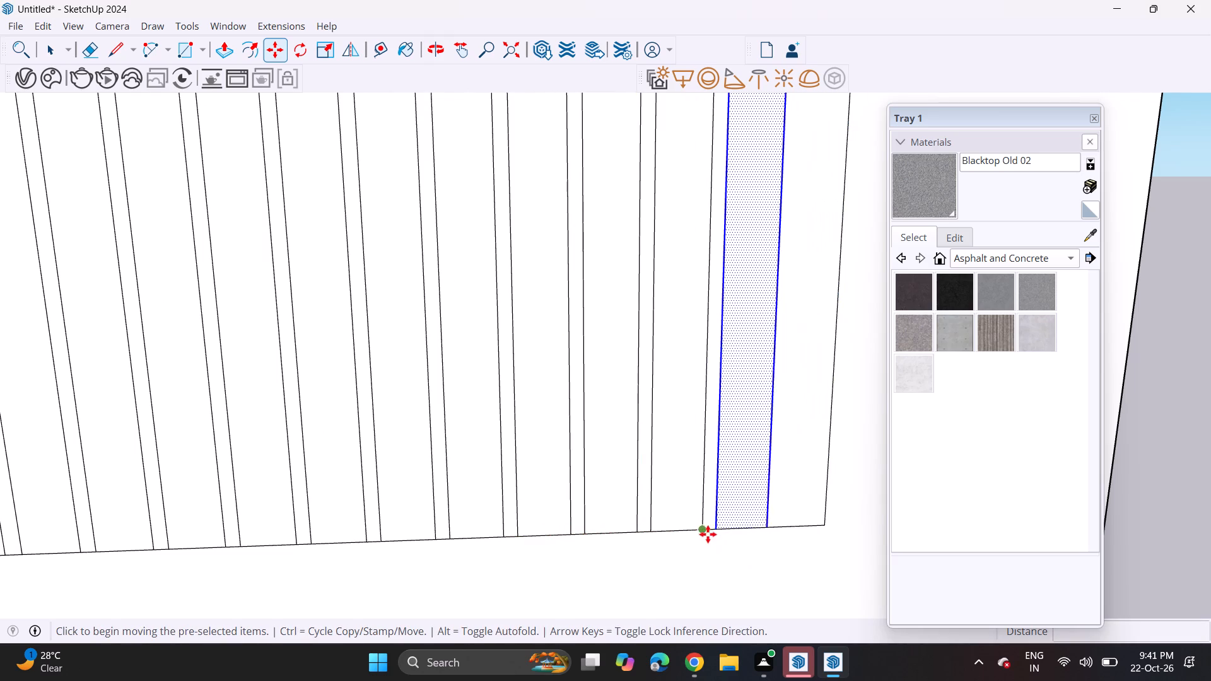
# Copy the strip one last time against the panel's end edge beside the far corner pier, and clear the selection.
pyautogui.click(702, 533)
pyautogui.click(771, 529)
pyautogui.scroll(-9, 718, 530)
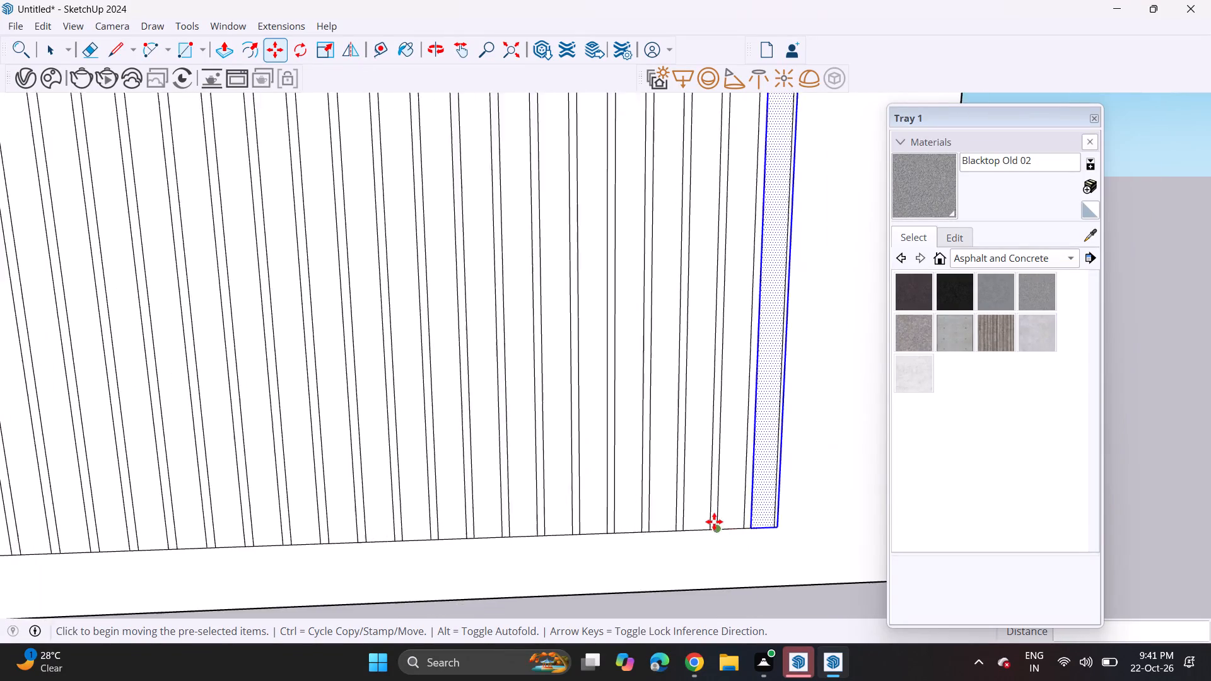
pyautogui.scroll(-18, 714, 521)
pyautogui.press('space')
pyautogui.click(799, 460)
# Push/Pull the first two strips outward at the inner end of the front compound wall's grooved section.
pyautogui.moveTo(633, 487); pyautogui.dragTo(641, 432, button='middle')
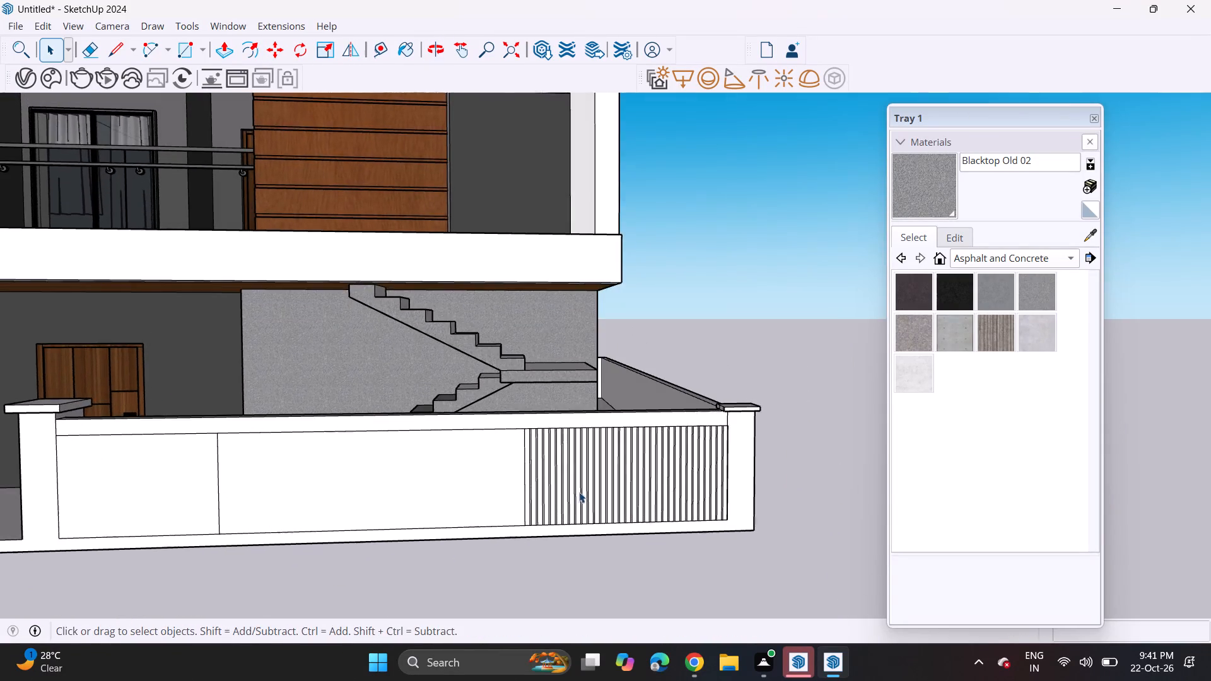
pyautogui.scroll(2, 577, 494)
pyautogui.moveTo(577, 494); pyautogui.dragTo(601, 453, button='middle')
pyautogui.scroll(1, 535, 494)
pyautogui.keyDown('shift'); pyautogui.moveTo(535, 494); pyautogui.dragTo(717, 516, button='middle'); pyautogui.keyUp('shift')
pyautogui.moveTo(714, 516); pyautogui.dragTo(578, 515, button='middle')
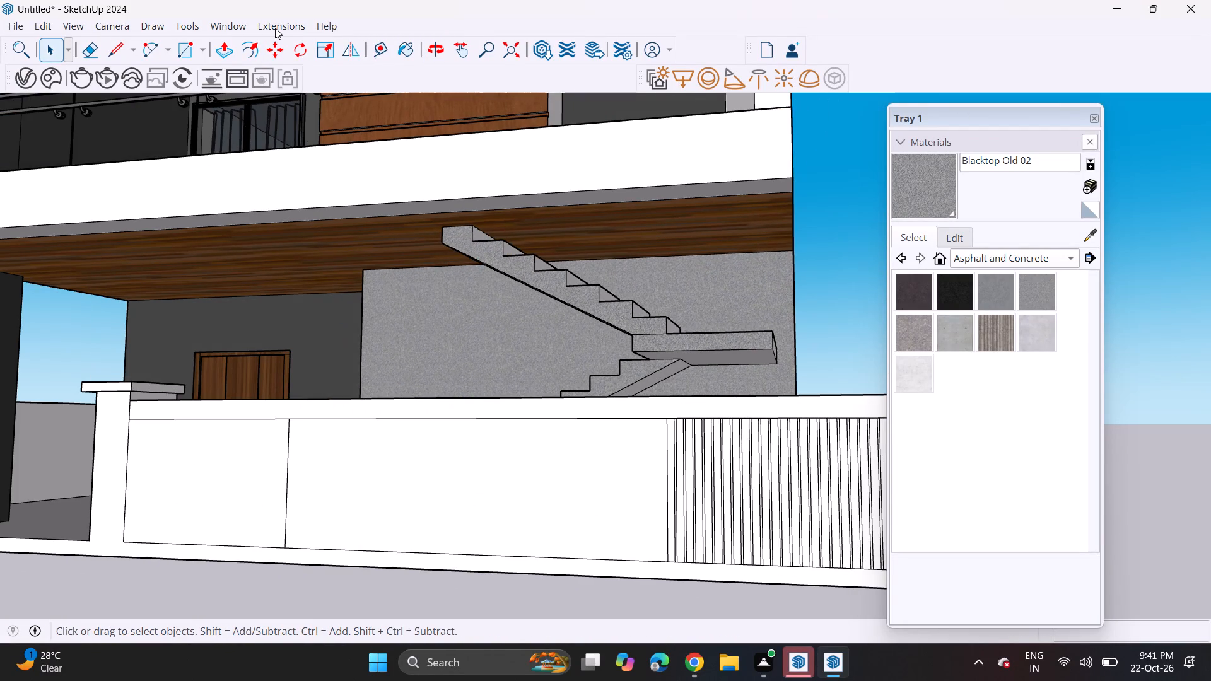
pyautogui.click(208, 44)
pyautogui.click(230, 62)
pyautogui.click(226, 52)
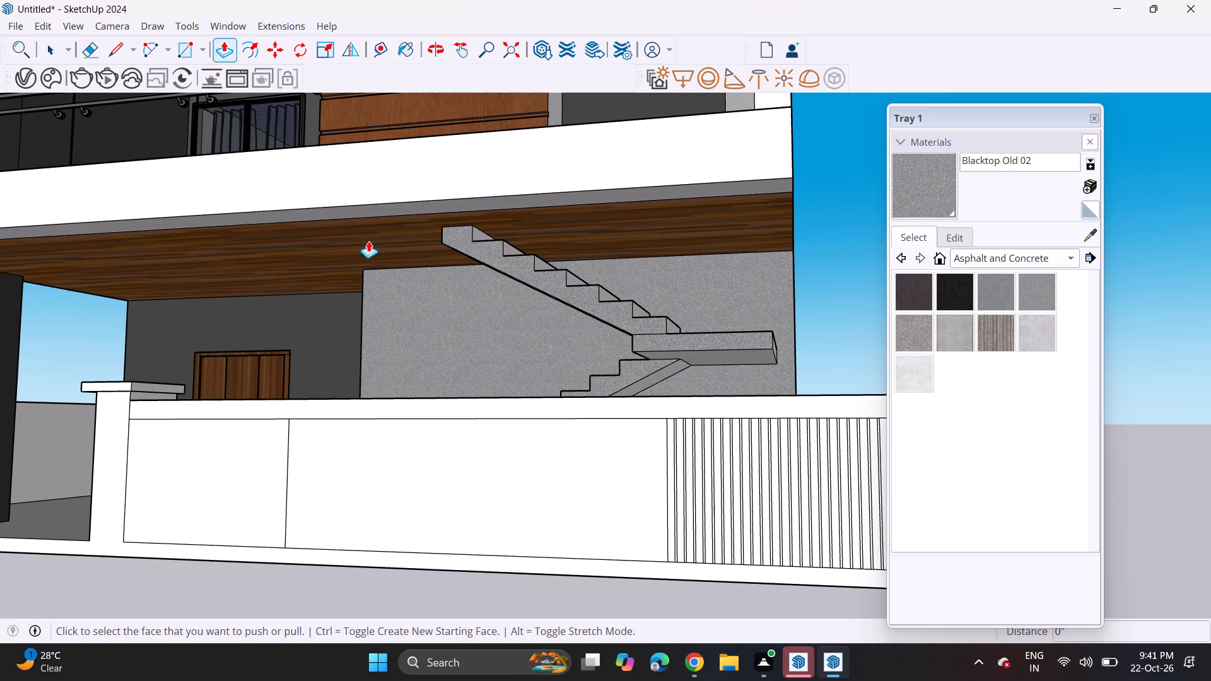
pyautogui.scroll(1, 814, 472)
pyautogui.moveTo(814, 472); pyautogui.dragTo(672, 557, button='middle')
pyautogui.scroll(11, 640, 561)
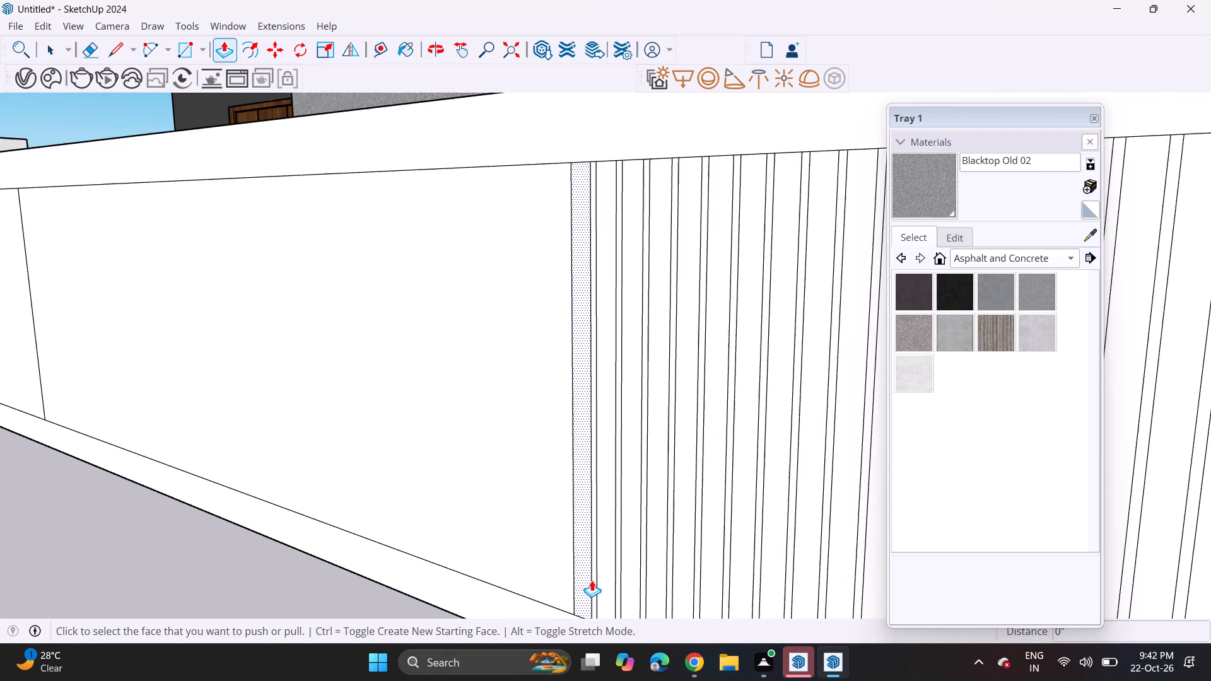
pyautogui.click(592, 580)
pyautogui.click(587, 584)
pyautogui.doubleClick(599, 583)
# Raise the next four vertical strips of the grooved section by the same Push/Pull distance.
pyautogui.scroll(-5, 599, 583)
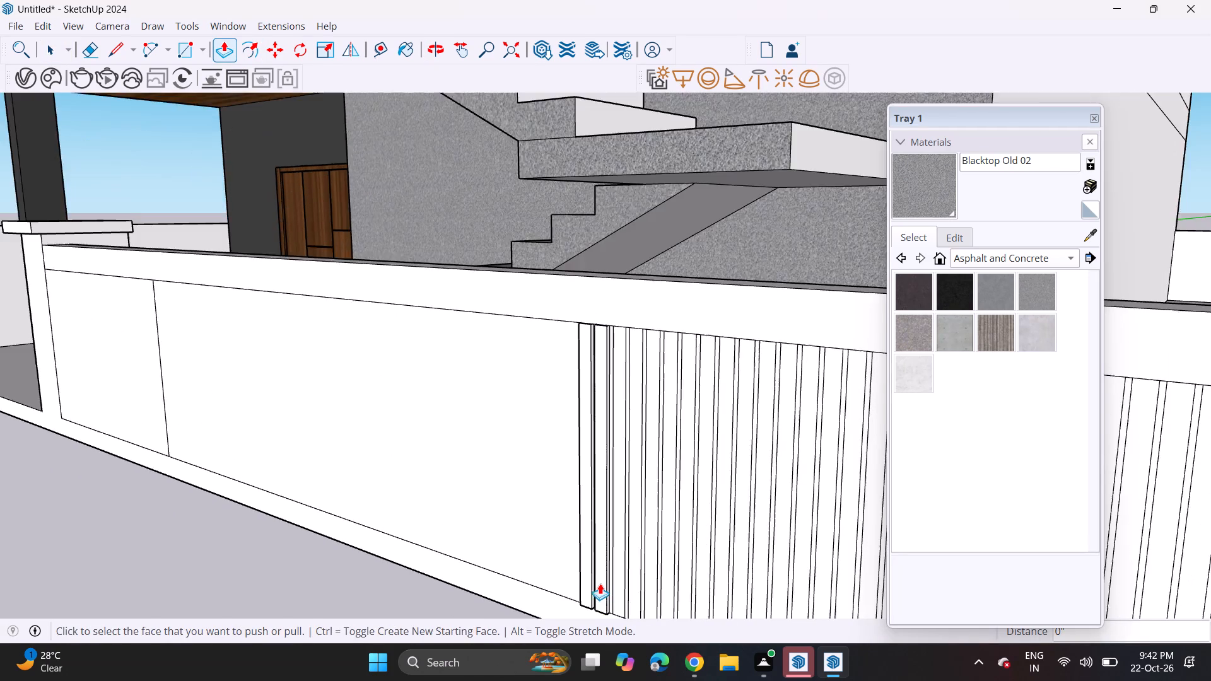
pyautogui.moveTo(604, 583); pyautogui.dragTo(522, 424, button='middle')
pyautogui.moveTo(522, 424); pyautogui.dragTo(495, 567, button='middle')
pyautogui.scroll(5, 546, 414)
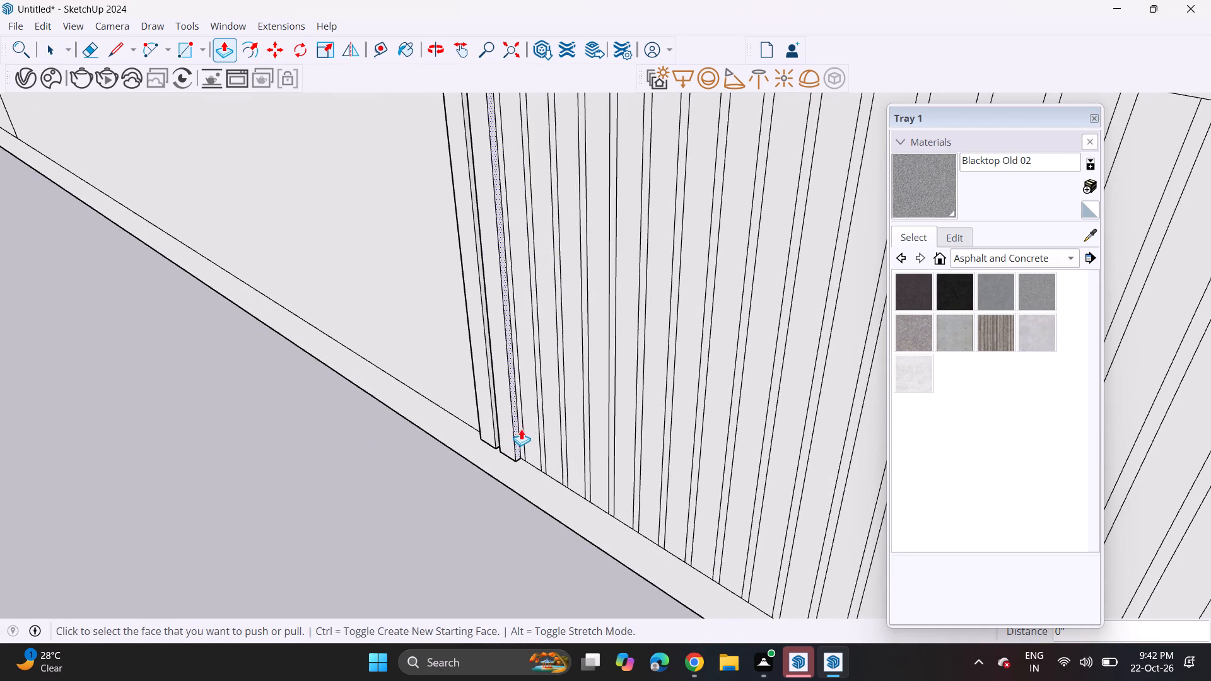
pyautogui.doubleClick(533, 429)
pyautogui.doubleClick(552, 444)
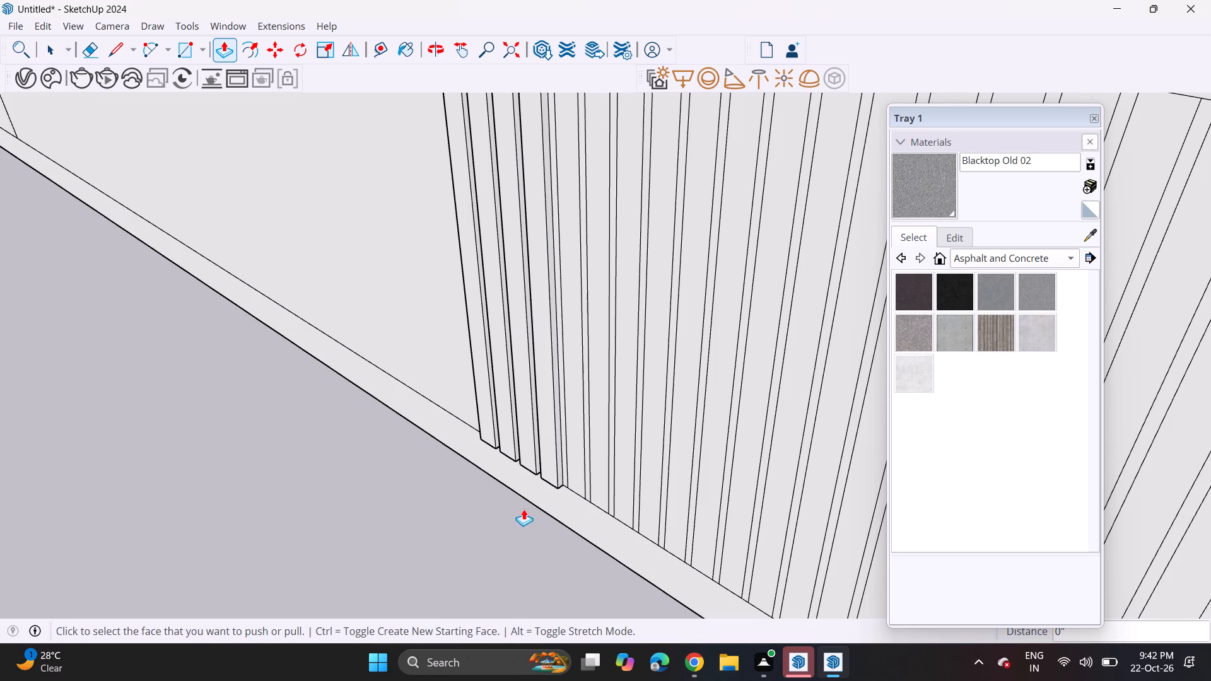
pyautogui.scroll(1, 688, 371)
pyautogui.scroll(-14, 676, 372)
pyautogui.moveTo(708, 373); pyautogui.dragTo(554, 417, button='middle')
pyautogui.keyDown('shift'); pyautogui.scroll(1, 554, 417); pyautogui.keyUp('shift')
pyautogui.click(633, 390)
pyautogui.click(611, 404)
pyautogui.scroll(12, 477, 439)
pyautogui.doubleClick(504, 467)
pyautogui.doubleClick(532, 489)
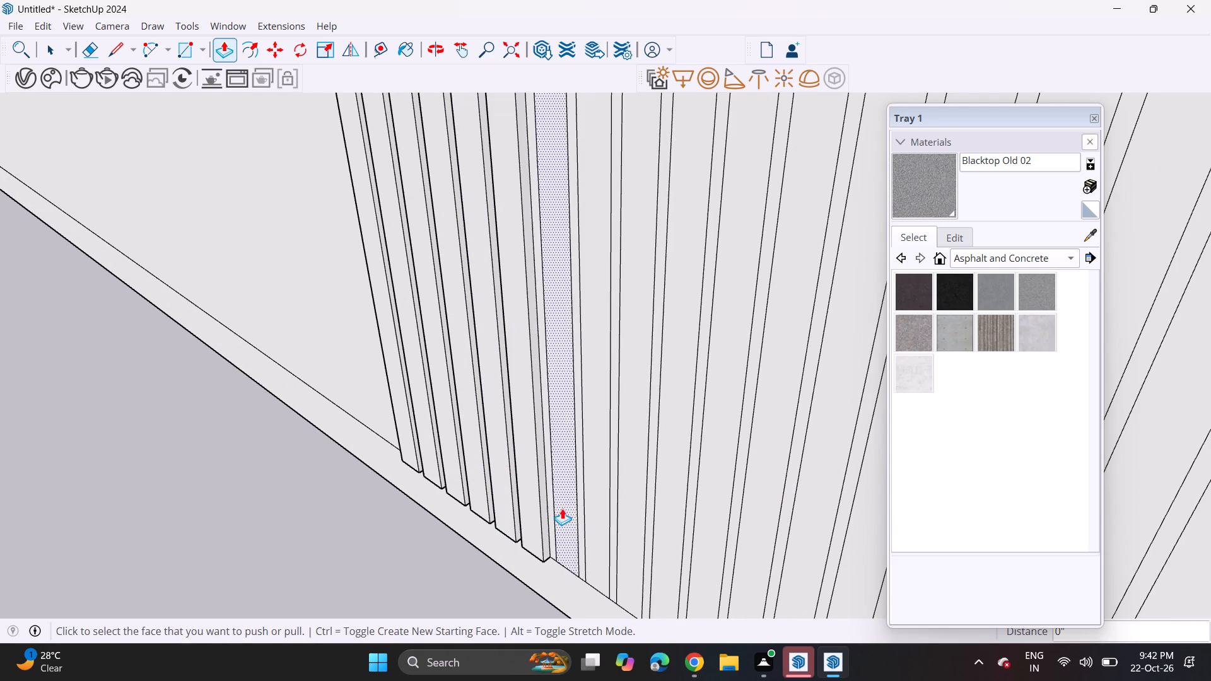
# Continue raising consecutive strips toward the far corner pier, pulling the last ones out about 3/4".
pyautogui.doubleClick(562, 508)
pyautogui.doubleClick(595, 533)
pyautogui.doubleClick(626, 552)
pyautogui.click(679, 576)
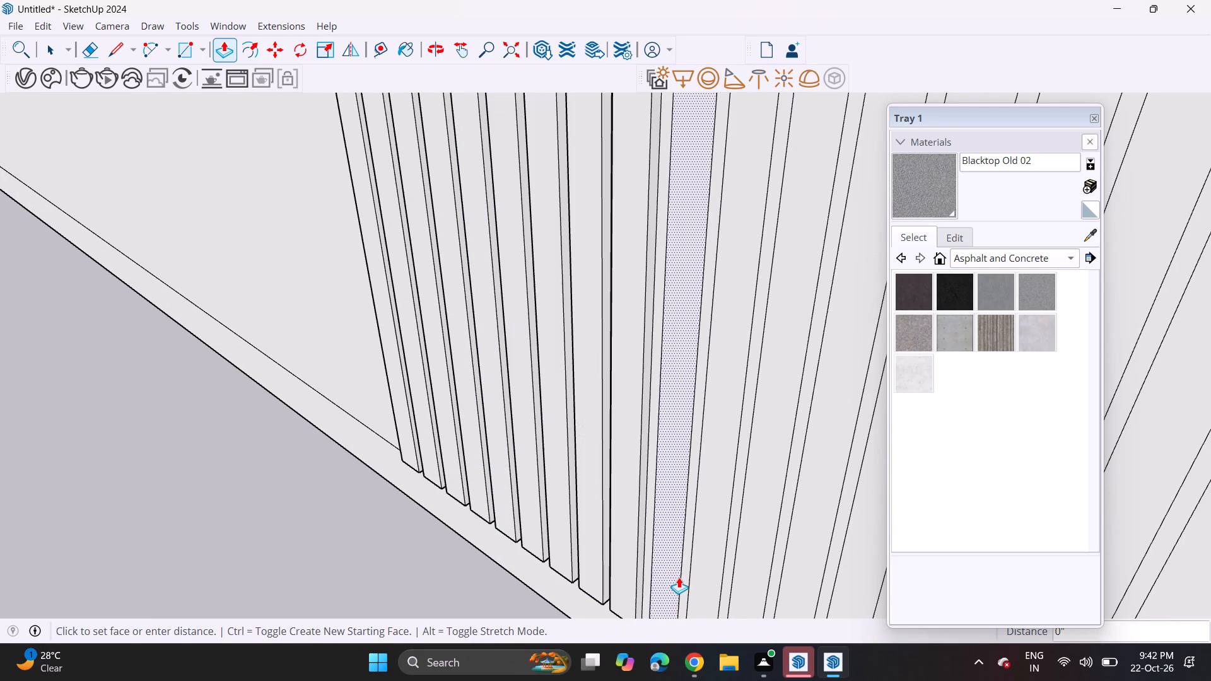
pyautogui.click(679, 577)
pyautogui.click(633, 554)
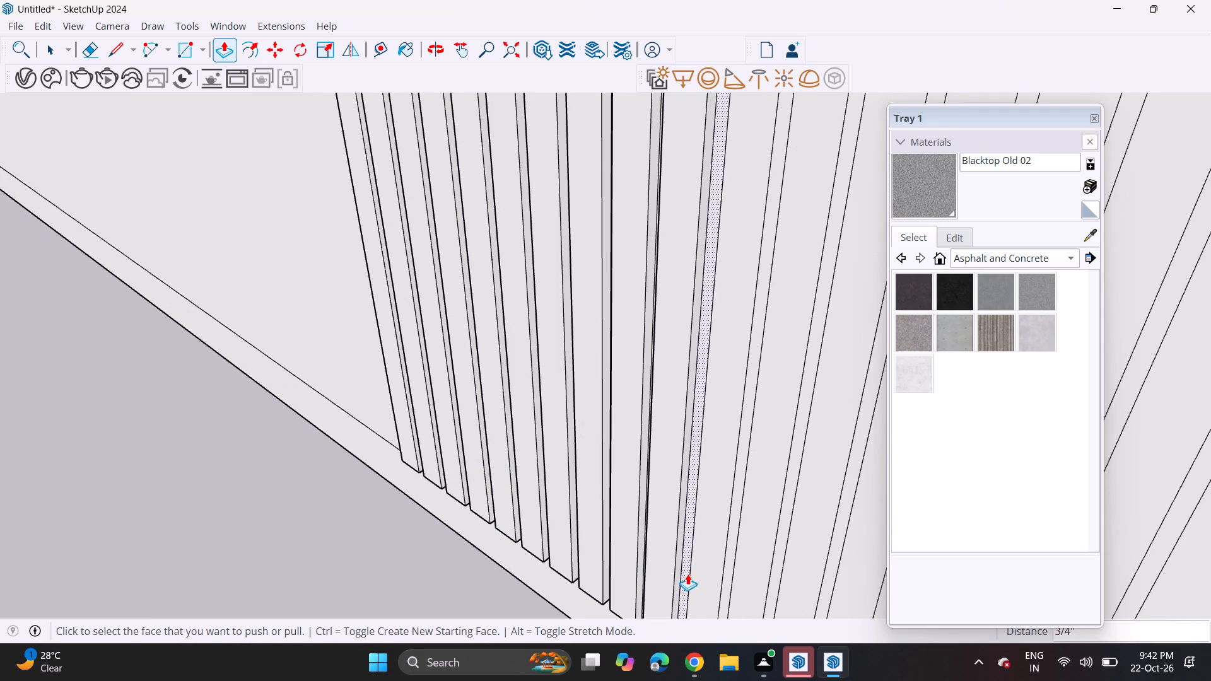
pyautogui.click(696, 579)
pyautogui.click(665, 568)
# Raise four more vertical strips by the same Push/Pull distance, continuing toward the far corner pier.
pyautogui.middleClick(684, 554)
pyautogui.scroll(-8, 684, 554)
pyautogui.moveTo(678, 551); pyautogui.dragTo(554, 400, button='middle')
pyautogui.keyDown('shift'); pyautogui.scroll(1, 612, 457); pyautogui.keyUp('shift')
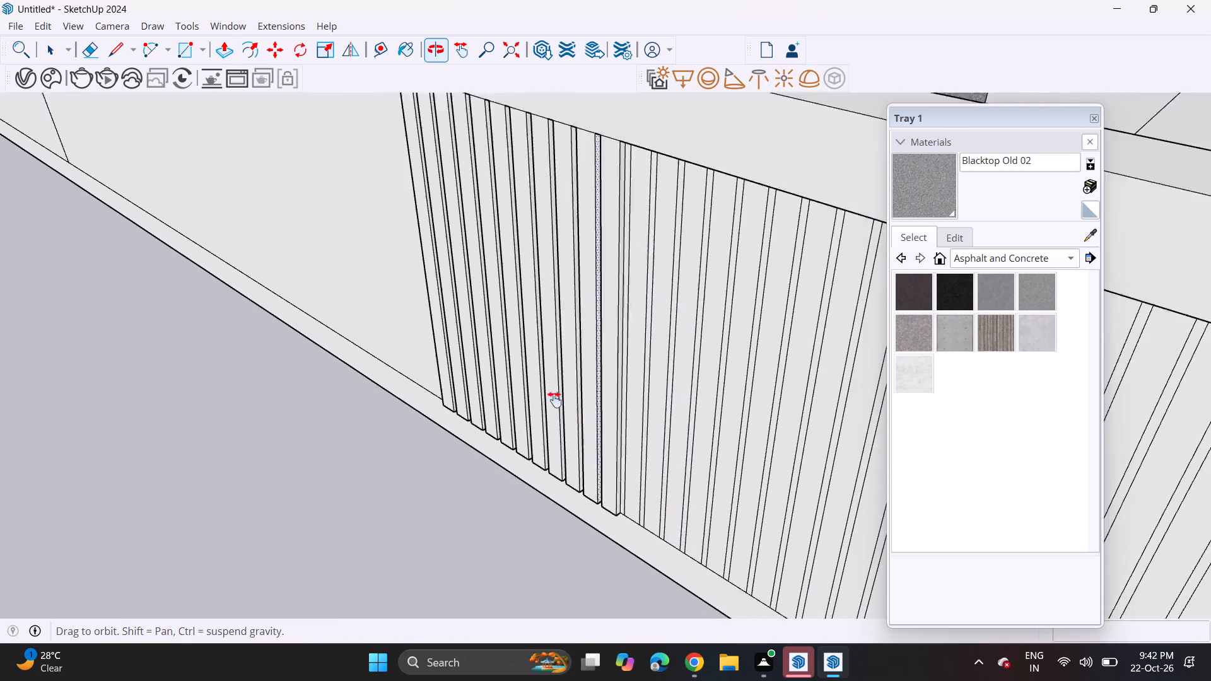
pyautogui.moveTo(554, 400); pyautogui.dragTo(547, 395, button='middle')
pyautogui.keyDown('shift'); pyautogui.scroll(1, 554, 400); pyautogui.keyUp('shift')
pyautogui.scroll(5, 549, 416)
pyautogui.doubleClick(609, 469)
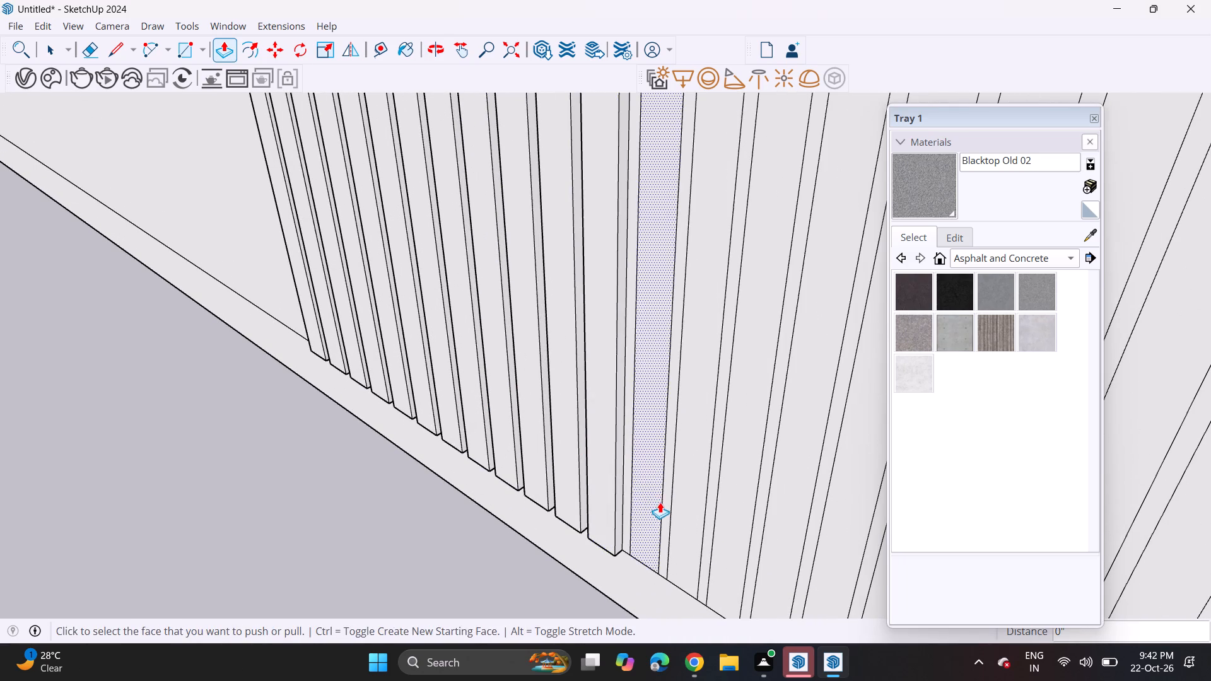
pyautogui.doubleClick(660, 503)
pyautogui.doubleClick(698, 519)
pyautogui.doubleClick(734, 541)
# Raise the following six vertical strips to the same depth, moving along toward the far corner pier.
pyautogui.scroll(-7, 721, 549)
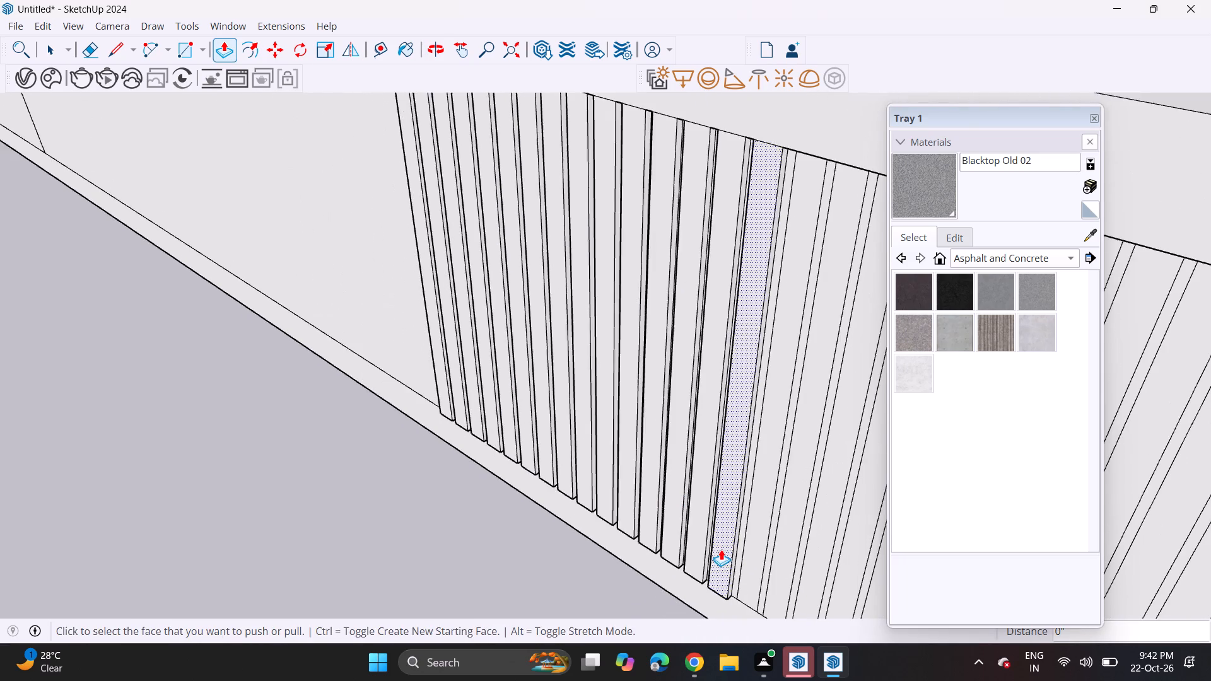
pyautogui.moveTo(720, 549); pyautogui.dragTo(488, 347, button='middle')
pyautogui.keyDown('shift'); pyautogui.scroll(1, 482, 344); pyautogui.keyUp('shift')
pyautogui.doubleClick(535, 393)
pyautogui.doubleClick(553, 405)
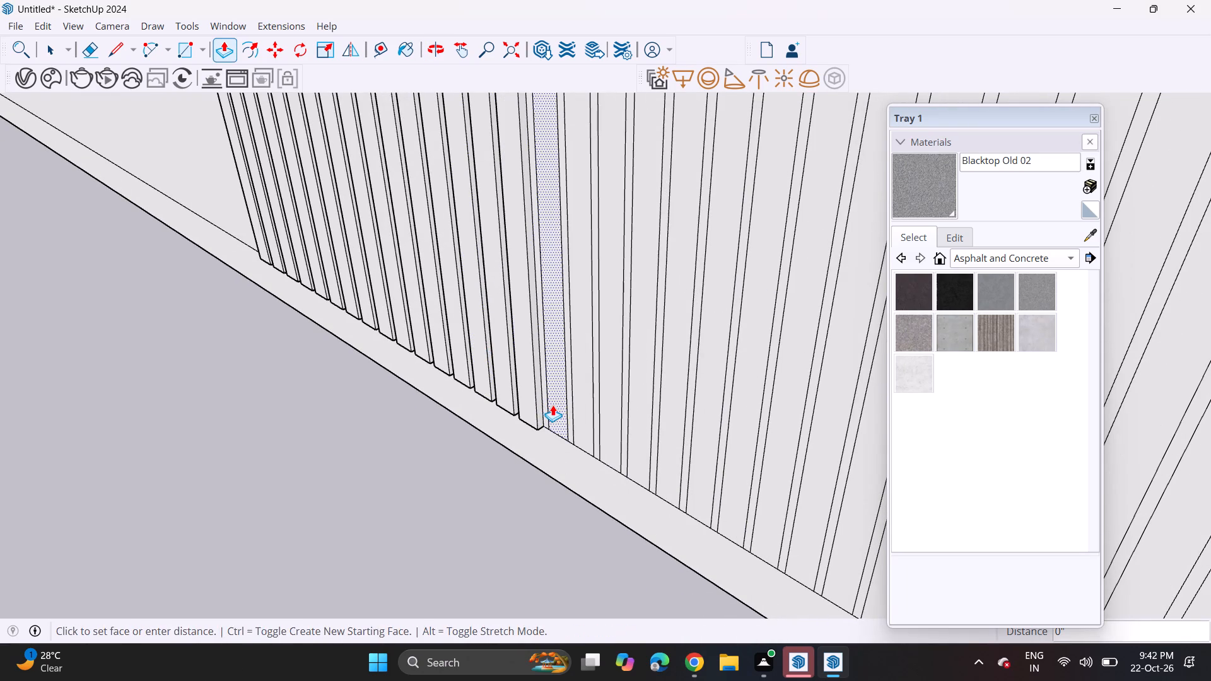
pyautogui.doubleClick(580, 429)
pyautogui.doubleClick(602, 445)
pyautogui.doubleClick(632, 455)
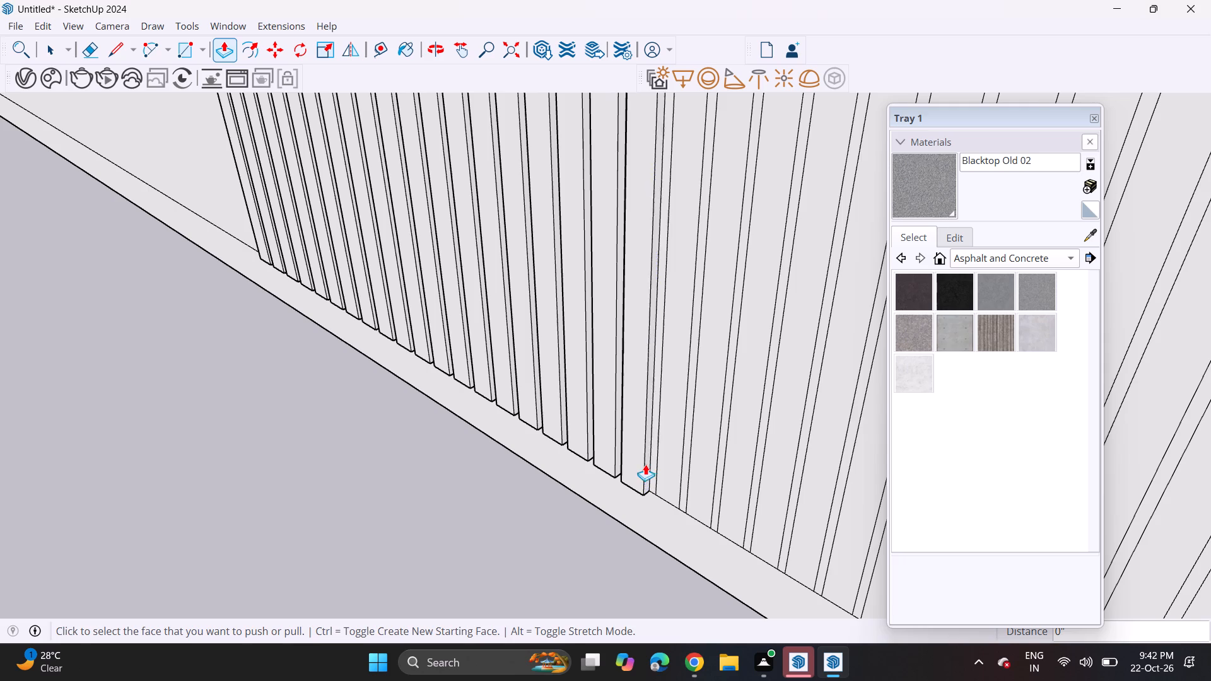
pyautogui.doubleClick(669, 475)
# Raise eight more vertical strips to the same depth, leaving the last four before the panel's end edge.
pyautogui.scroll(-6, 668, 478)
pyautogui.keyDown('shift'); pyautogui.scroll(1, 664, 486); pyautogui.keyUp('shift')
pyautogui.keyDown('shift'); pyautogui.moveTo(662, 486); pyautogui.dragTo(442, 383, button='middle'); pyautogui.keyUp('shift')
pyautogui.doubleClick(459, 388)
pyautogui.doubleClick(484, 384)
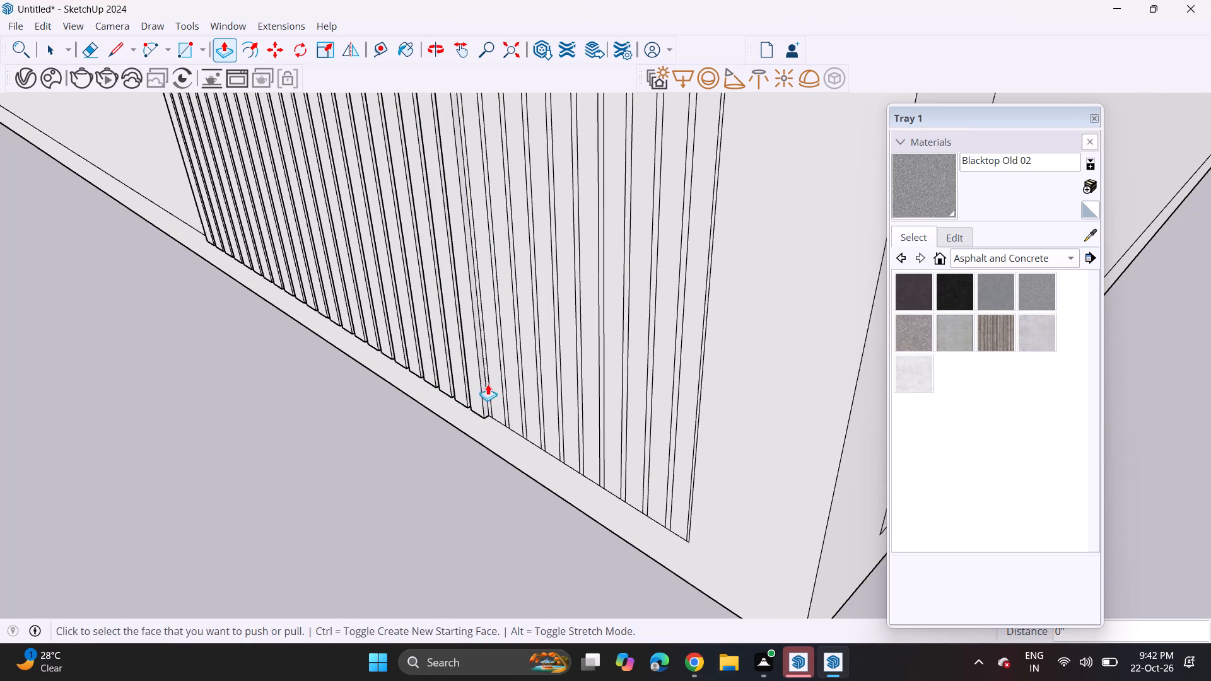
pyautogui.doubleClick(496, 390)
pyautogui.doubleClick(515, 409)
pyautogui.doubleClick(530, 407)
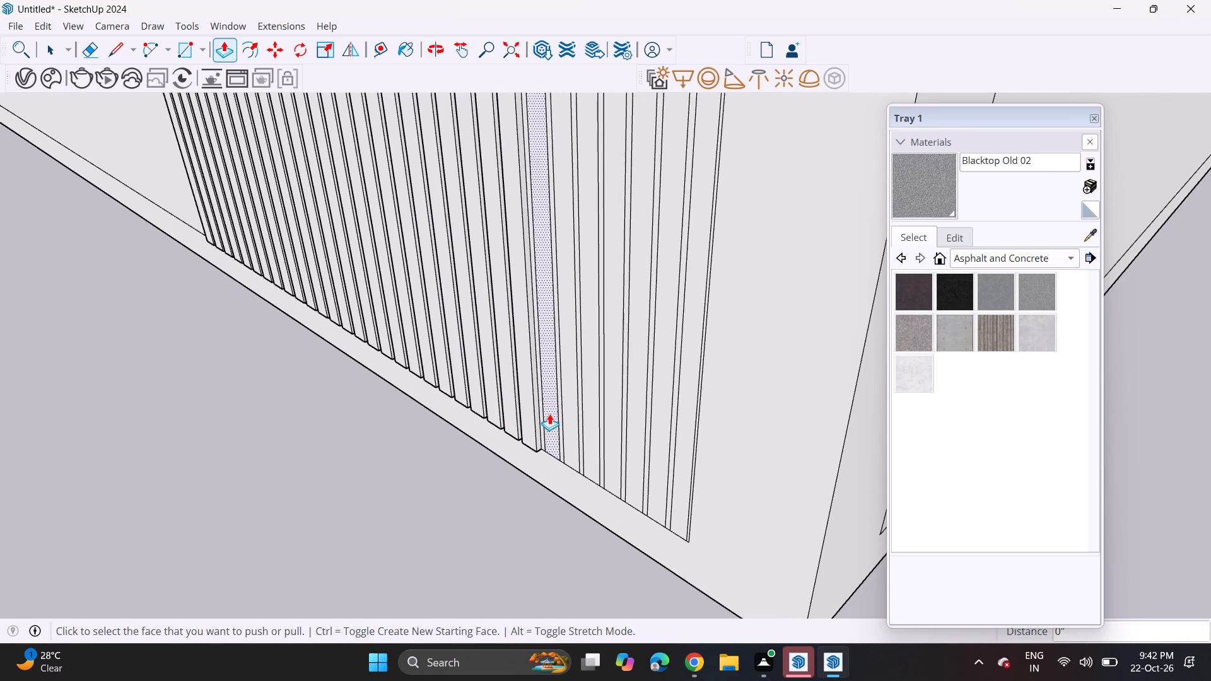
pyautogui.doubleClick(550, 414)
pyautogui.doubleClick(572, 428)
pyautogui.doubleClick(587, 431)
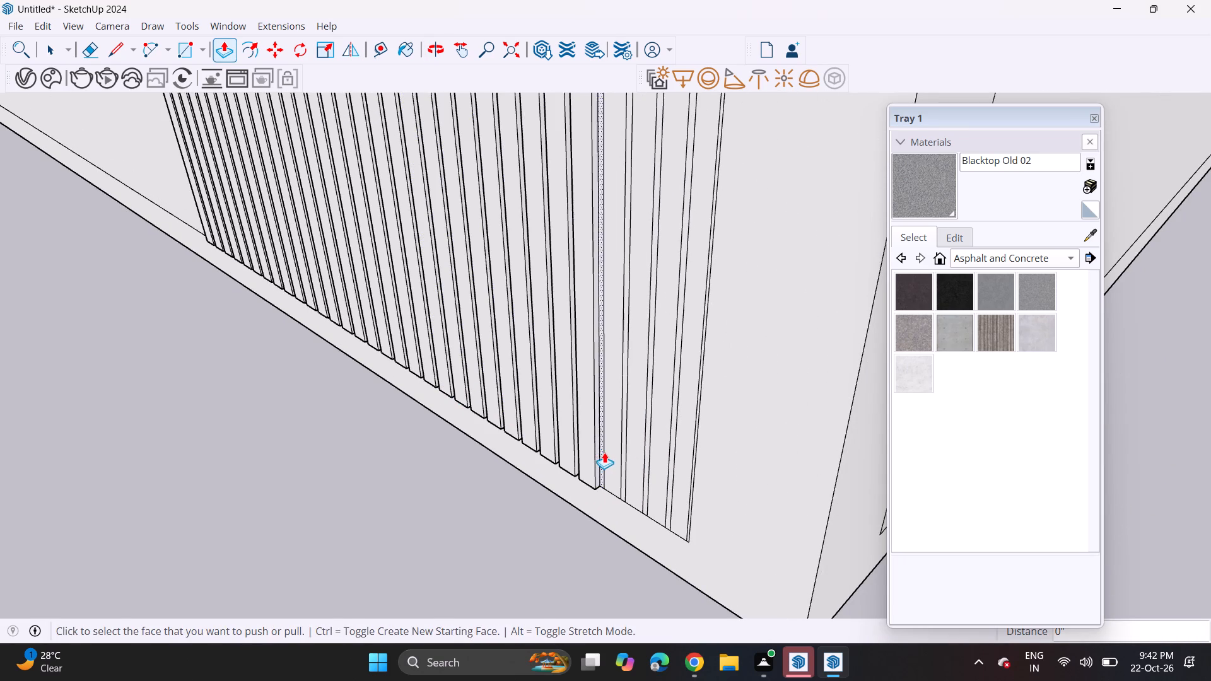
# Raise the last four strips up to the panel's end edge, undoing the accidental pull on a groove.
pyautogui.doubleClick(606, 455)
pyautogui.doubleClick(627, 464)
pyautogui.doubleClick(648, 478)
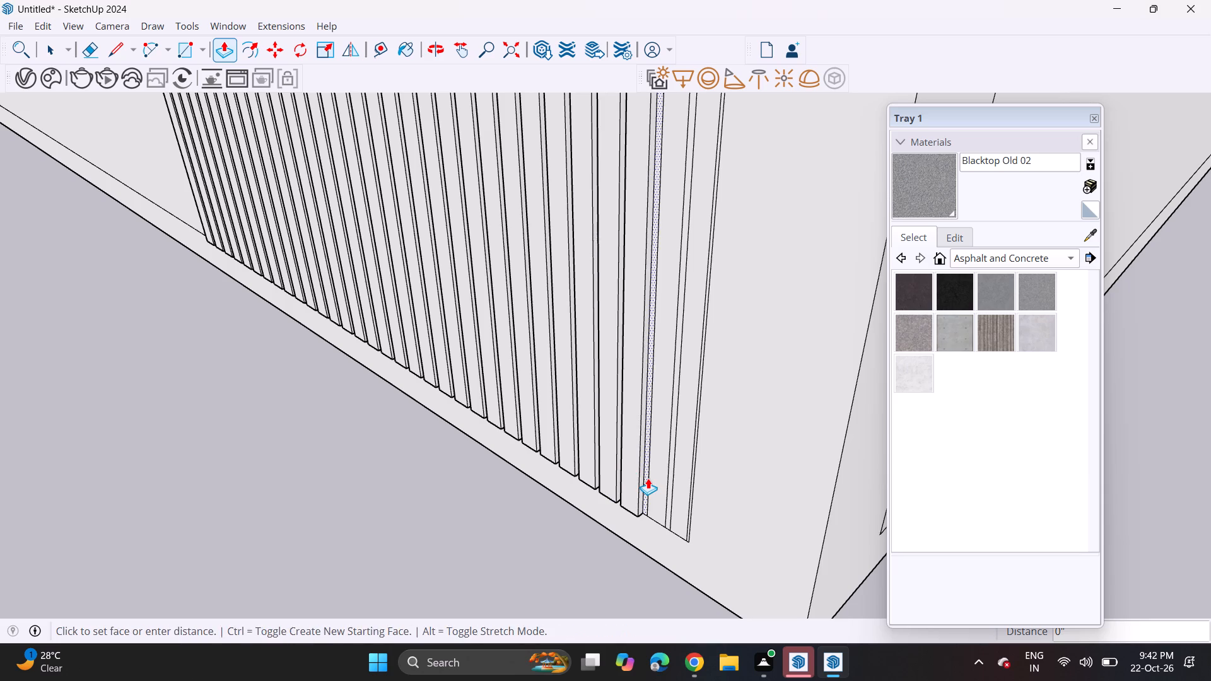
pyautogui.hotkey('ctrl', 'z')
pyautogui.doubleClick(655, 491)
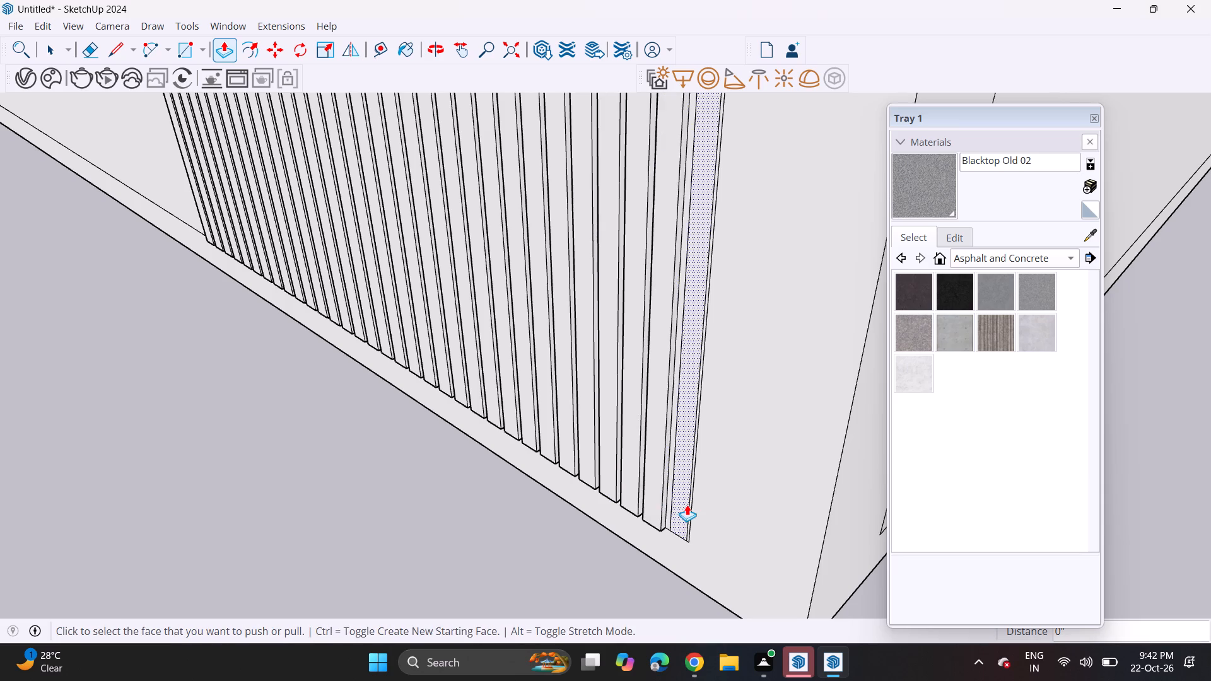
pyautogui.doubleClick(687, 504)
# Draw a horizontal band rectangle across the top of the wall section beside the door-side pier, spanning its full width.
pyautogui.scroll(-15, 572, 458)
pyautogui.moveTo(500, 457); pyautogui.dragTo(705, 314, button='middle')
pyautogui.scroll(1, 500, 457)
pyautogui.scroll(-2, 609, 332)
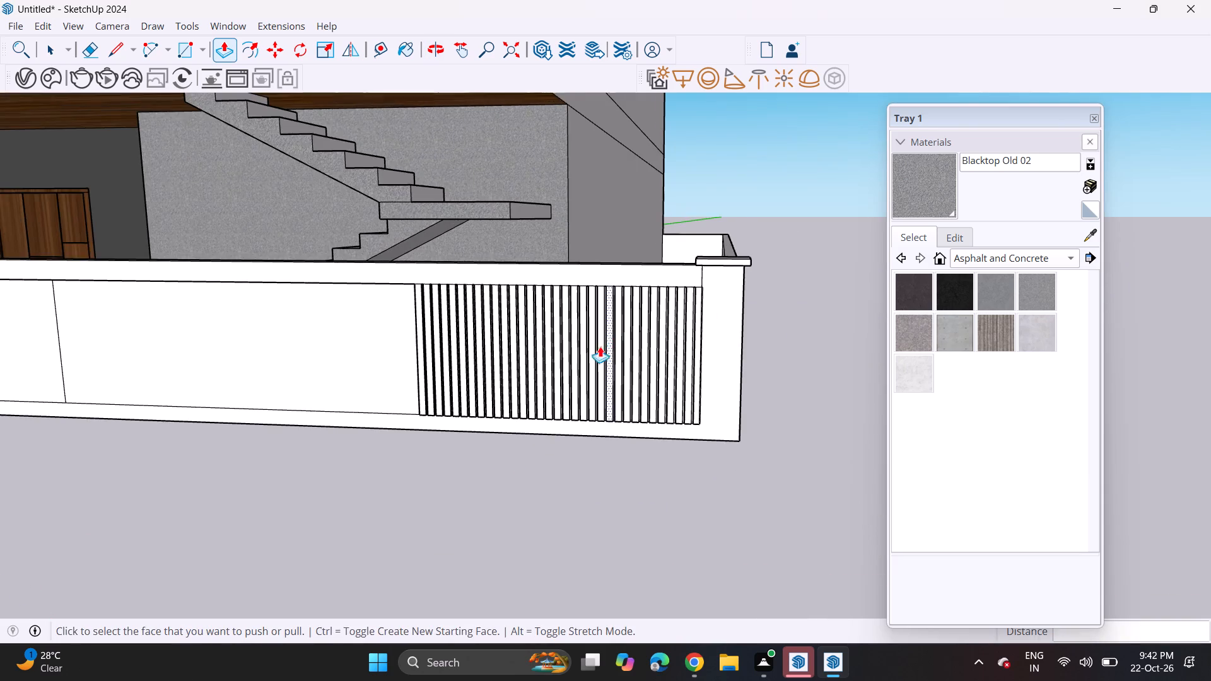
pyautogui.scroll(-2, 600, 346)
pyautogui.moveTo(481, 378); pyautogui.dragTo(763, 418, button='middle')
pyautogui.moveTo(660, 395); pyautogui.dragTo(735, 339, button='middle')
pyautogui.scroll(1, 735, 339)
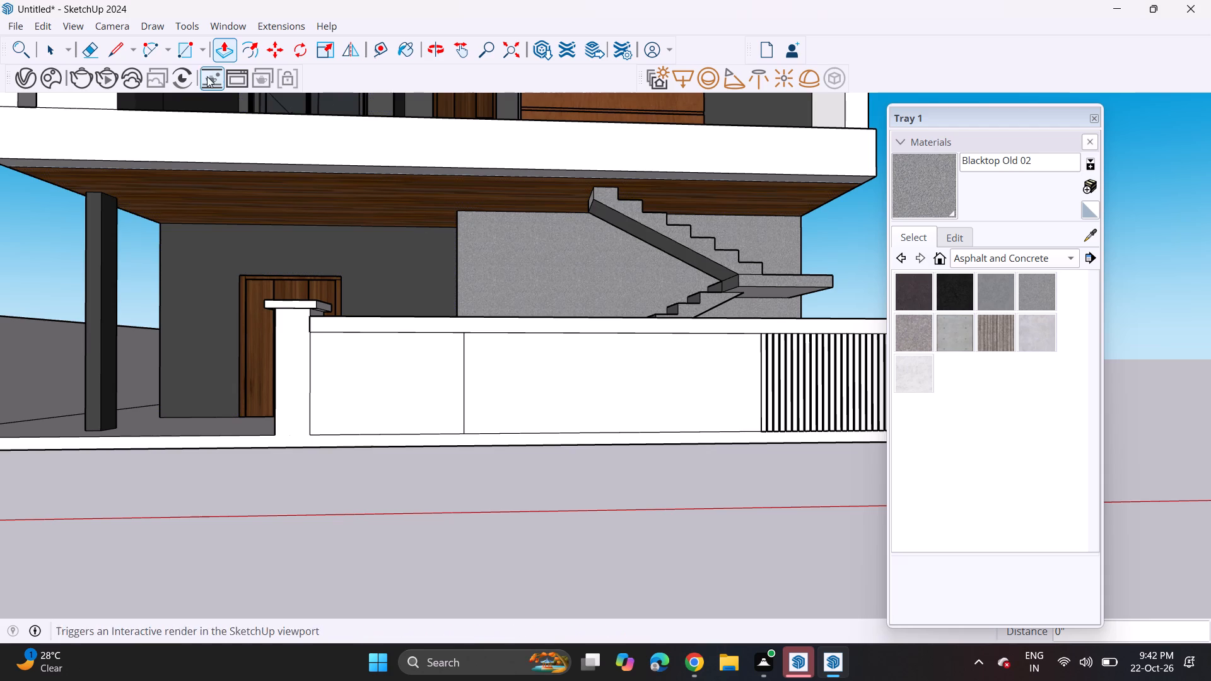
pyautogui.click(178, 40)
pyautogui.scroll(4, 387, 363)
pyautogui.scroll(5, 317, 329)
pyautogui.moveTo(264, 321); pyautogui.dragTo(268, 306, button='middle')
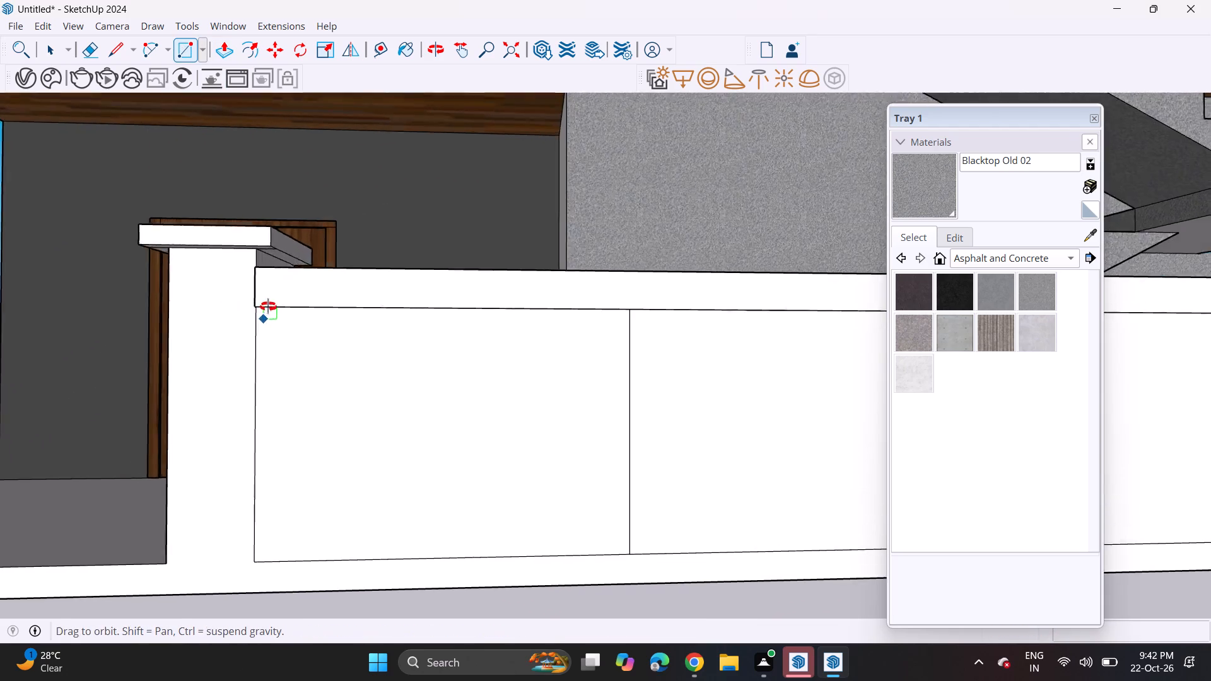
pyautogui.moveTo(268, 306); pyautogui.dragTo(279, 259, button='middle')
pyautogui.scroll(12, 279, 258)
pyautogui.click(253, 224)
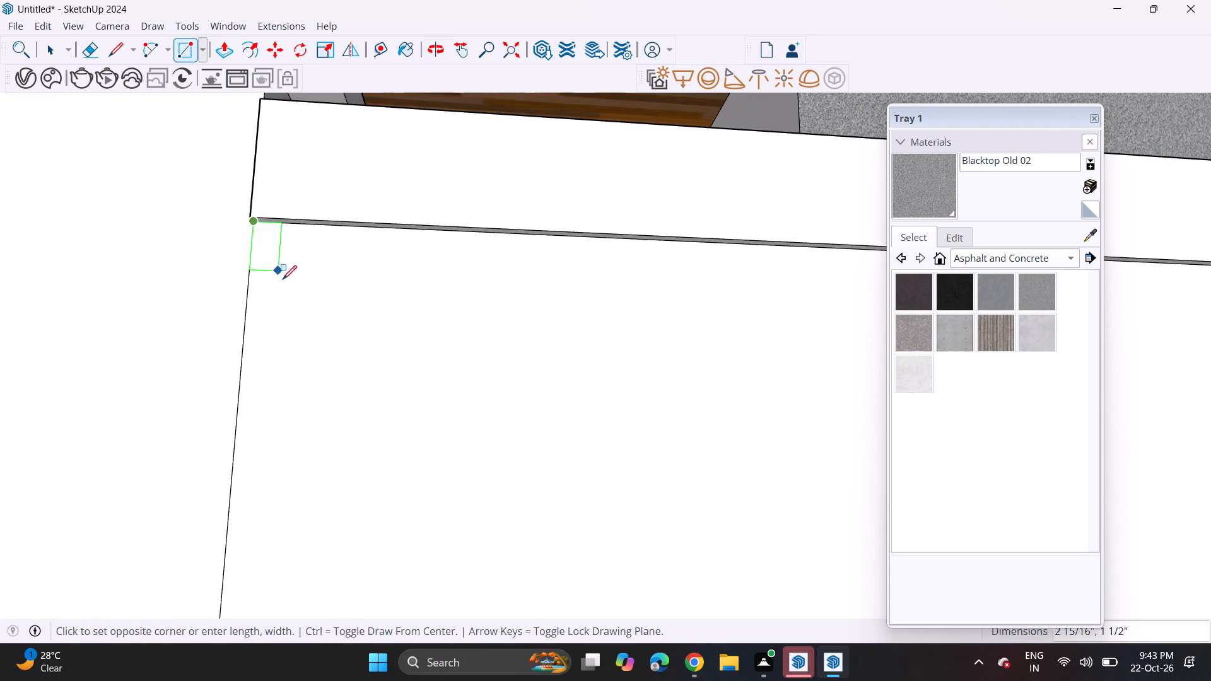
pyautogui.scroll(-7, 322, 308)
pyautogui.moveTo(428, 328); pyautogui.dragTo(172, 354, button='middle')
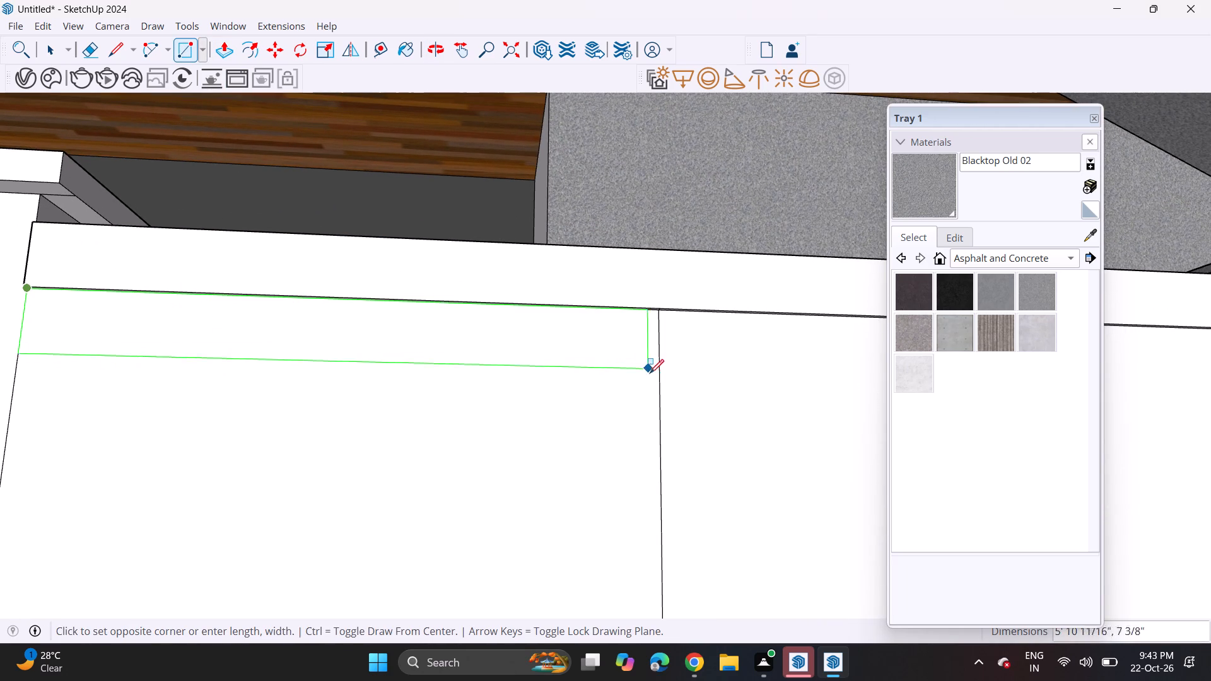
pyautogui.click(660, 385)
# Select the horizontal band and copy it 10 3/4" down, leaving a narrow groove between the two.
pyautogui.moveTo(467, 324); pyautogui.dragTo(432, 434, button='middle')
pyautogui.scroll(-7, 411, 418)
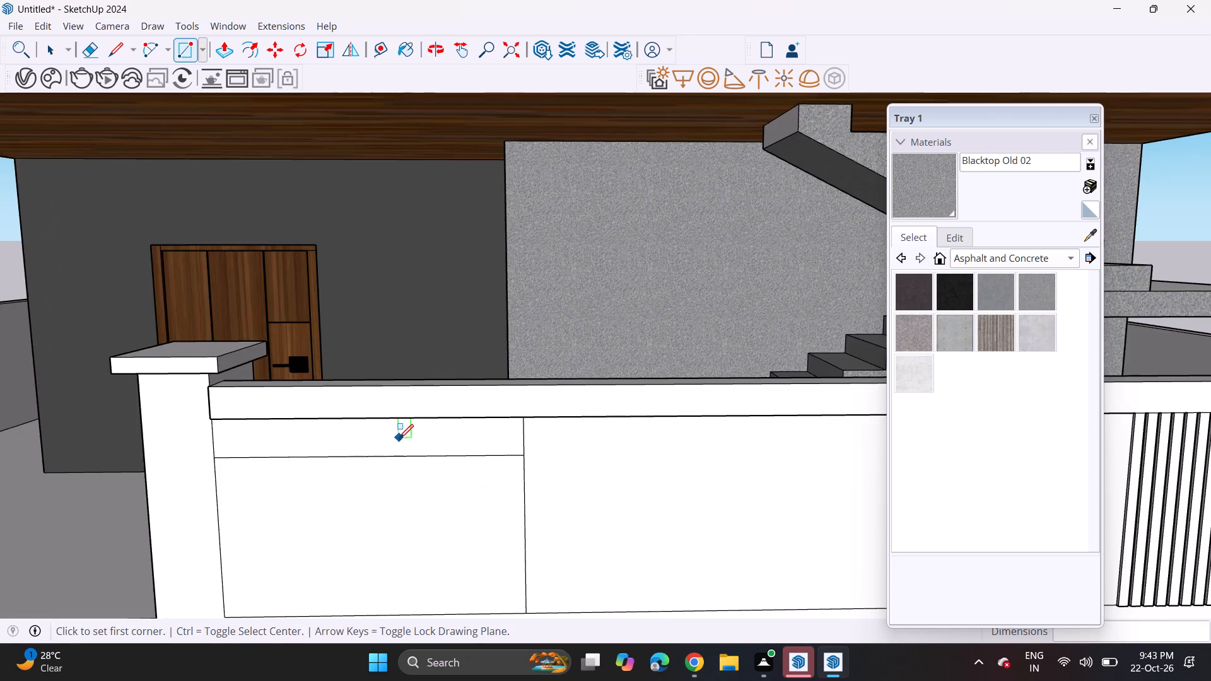
pyautogui.scroll(-1, 399, 428)
pyautogui.moveTo(401, 421); pyautogui.dragTo(473, 294, button='middle')
pyautogui.scroll(-5, 428, 334)
pyautogui.press('space')
pyautogui.doubleClick(423, 329)
pyautogui.scroll(5, 423, 327)
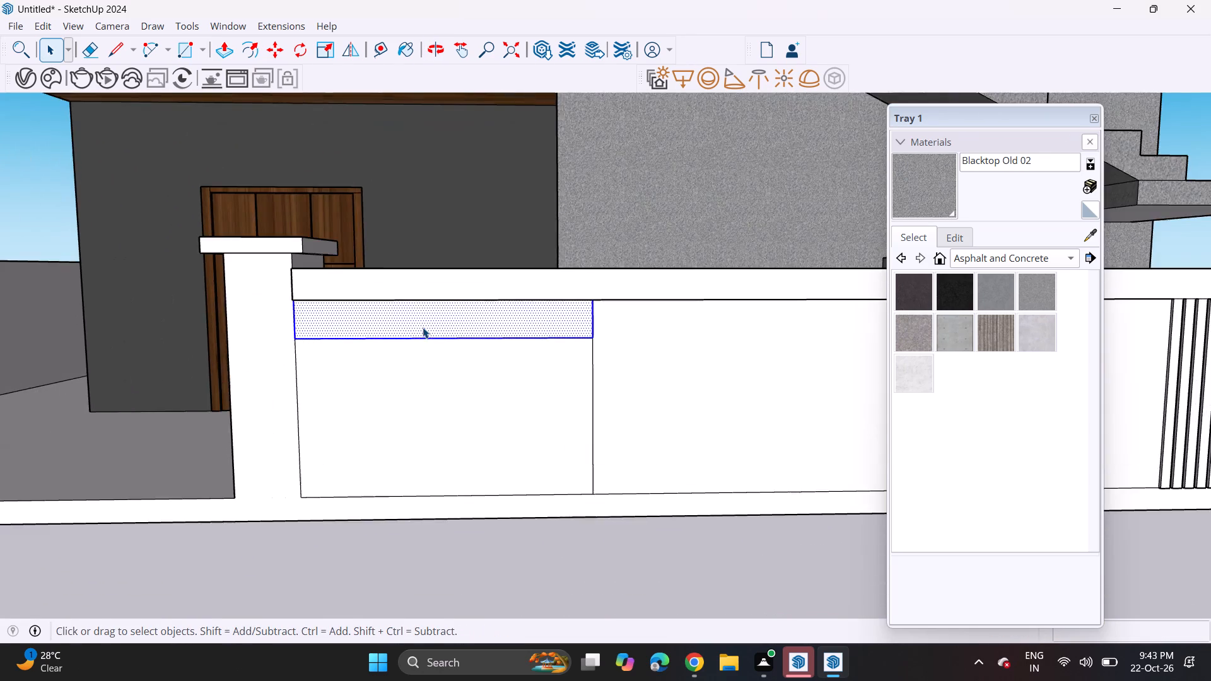
pyautogui.scroll(5, 423, 327)
pyautogui.press('m')
pyautogui.scroll(1, 721, 313)
pyautogui.moveTo(721, 313); pyautogui.dragTo(721, 220, button='middle')
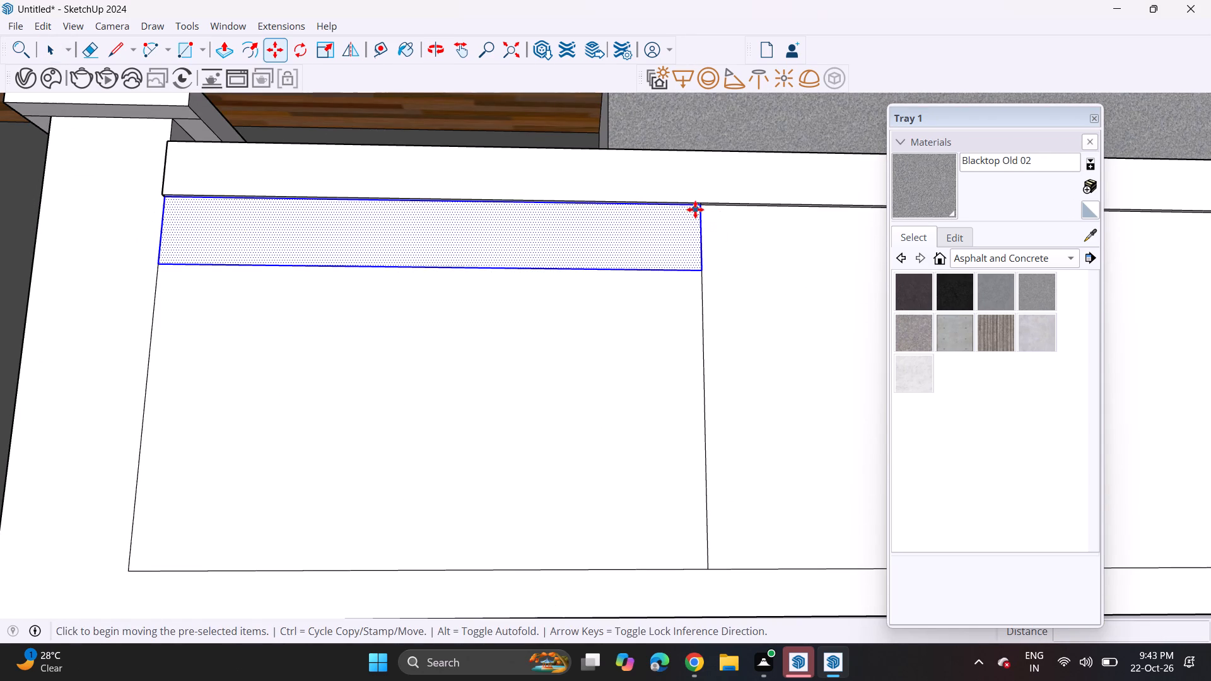
pyautogui.click(699, 209)
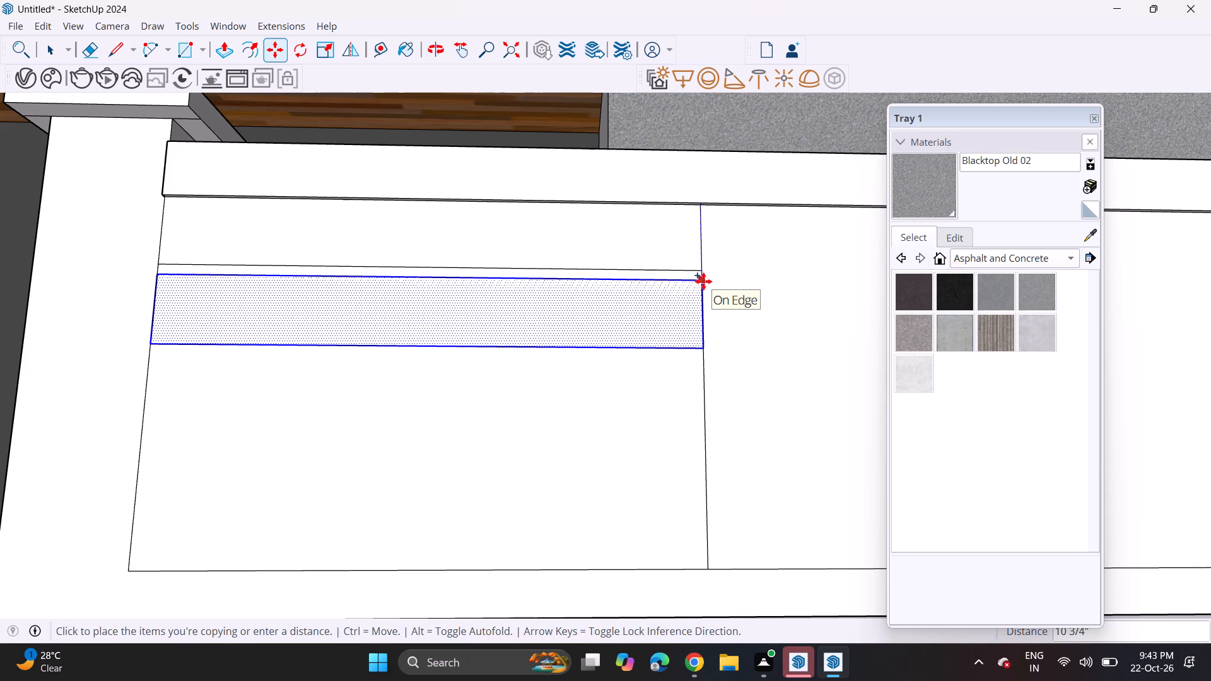
pyautogui.click(703, 281)
# Copy the band down two more times at about 10 3/4" spacing, abandon a further copy and clear the band selection.
pyautogui.click(698, 269)
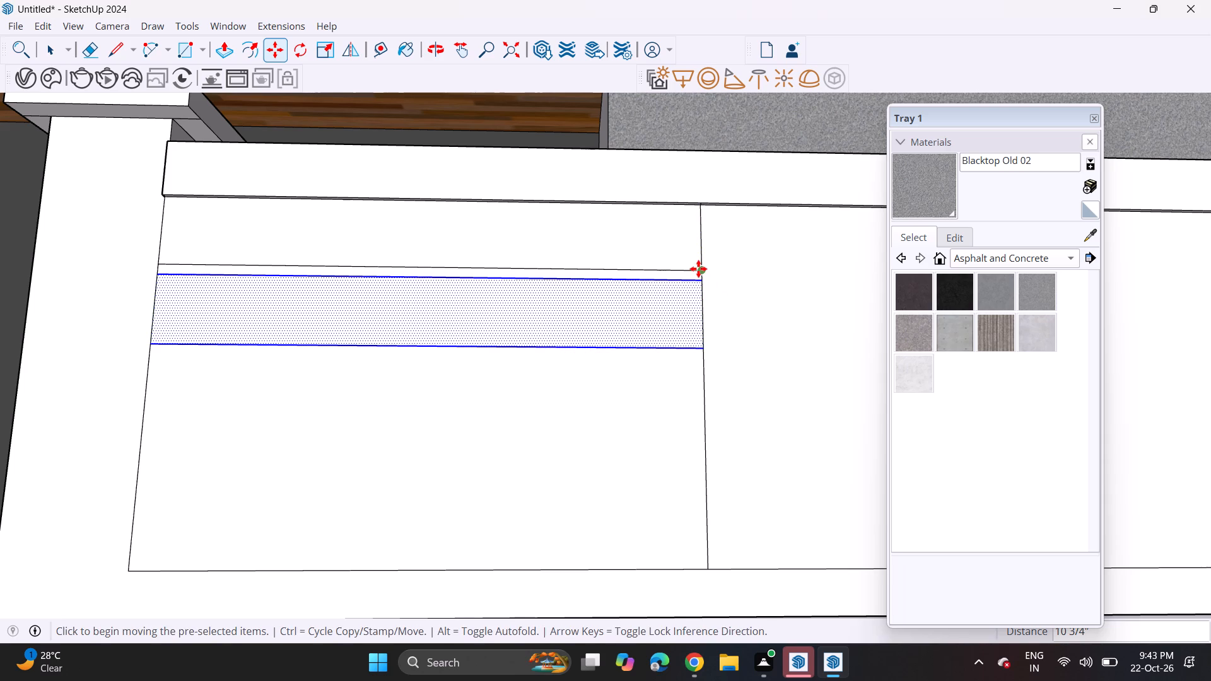
pyautogui.click(699, 345)
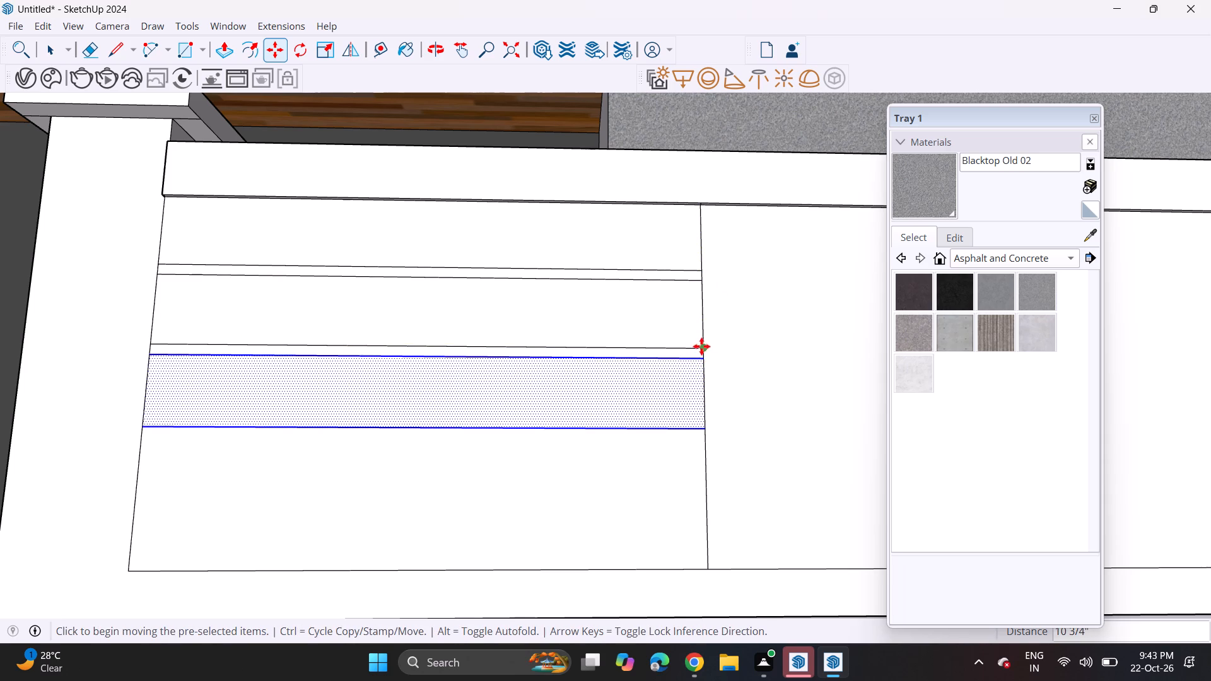
pyautogui.keyDown('ctrl'); pyautogui.click(701, 346); pyautogui.keyUp('ctrl')
pyautogui.click(703, 436)
pyautogui.click(701, 427)
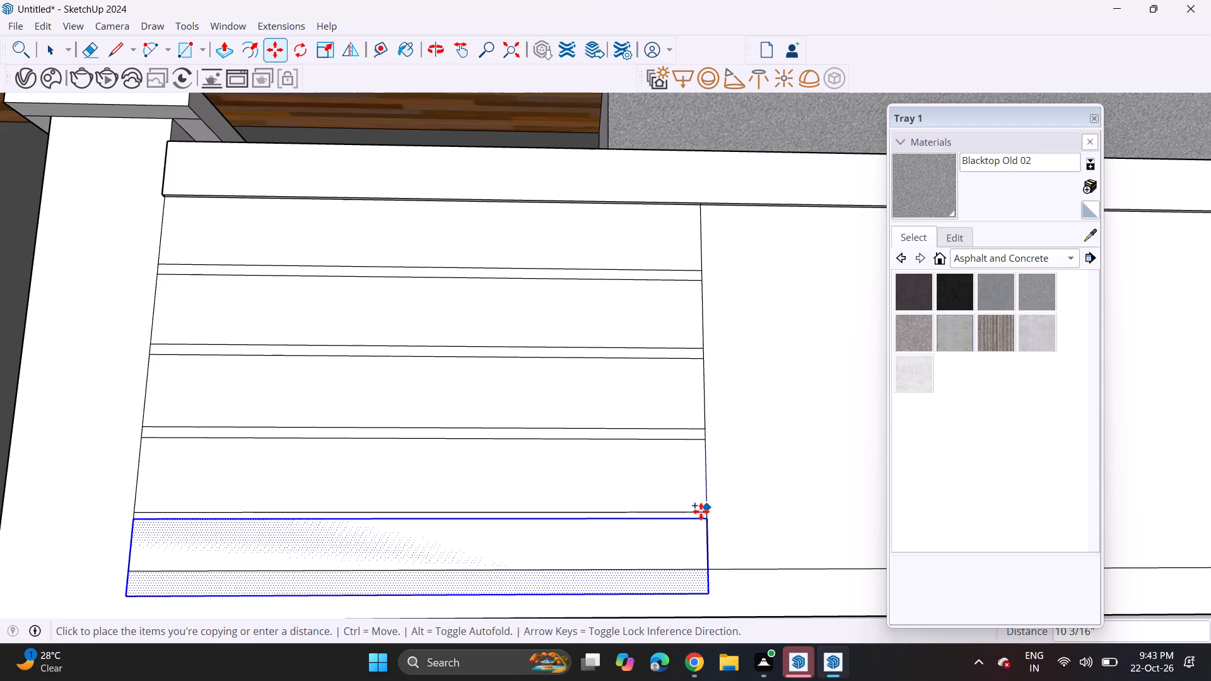
pyautogui.press('space')
pyautogui.scroll(-7, 584, 380)
pyautogui.moveTo(567, 355); pyautogui.dragTo(551, 457, button='middle')
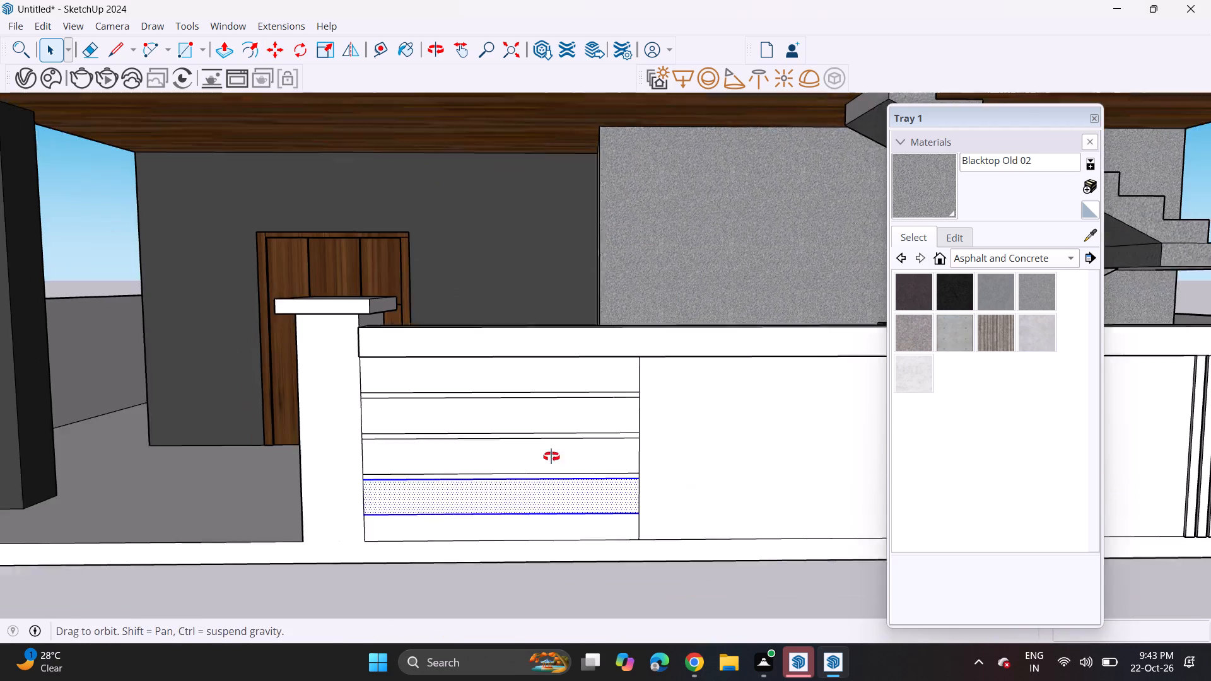
pyautogui.moveTo(551, 457); pyautogui.dragTo(550, 457, button='middle')
pyautogui.press('space')
pyautogui.click(501, 275)
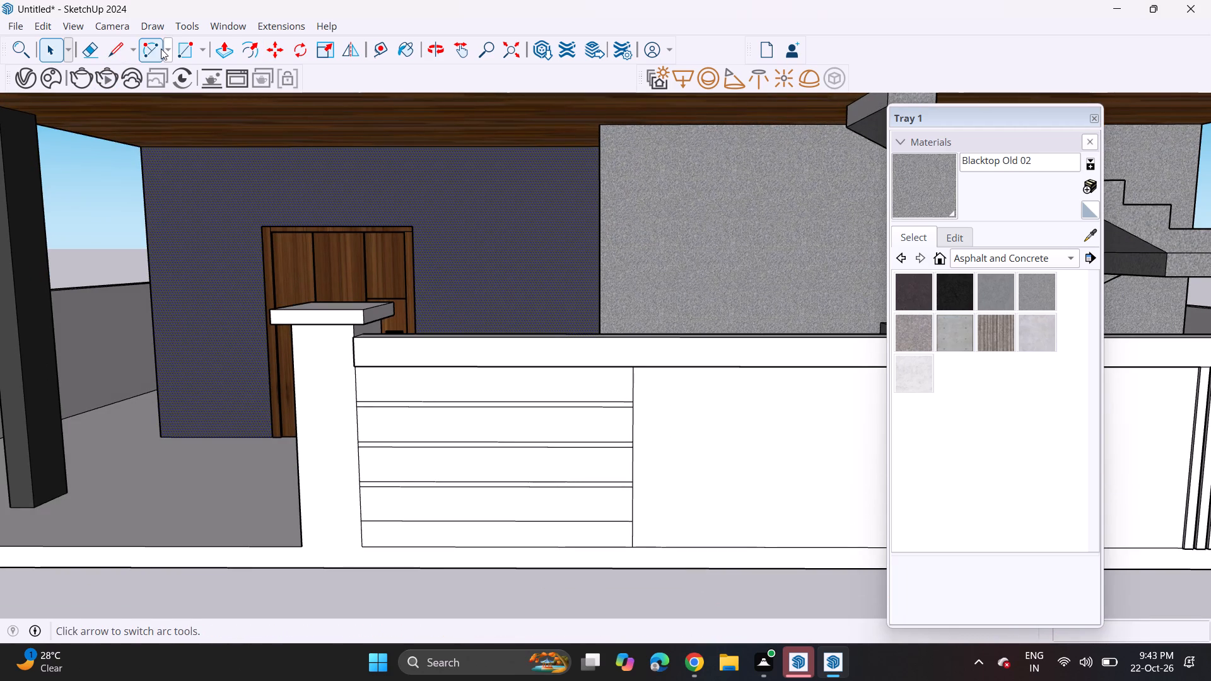
# Push/Pull the top two horizontal bands beside the door-side pier outward, flush with the wall's coping.
pyautogui.click(226, 54)
pyautogui.scroll(8, 365, 319)
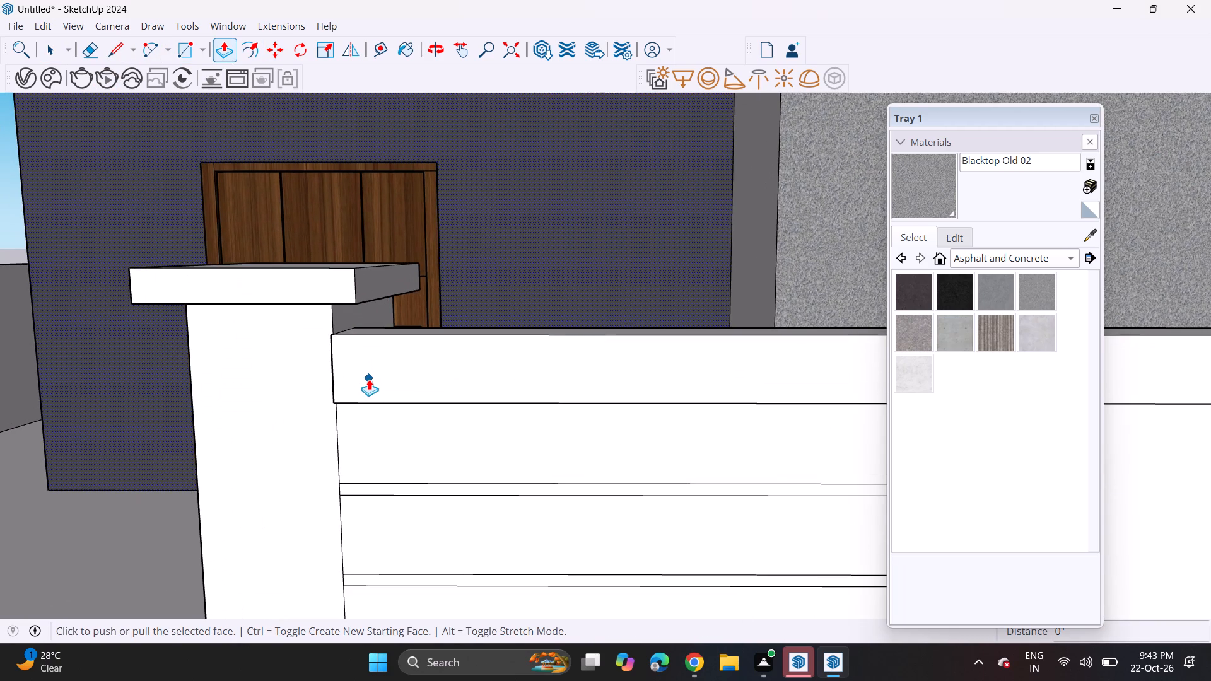
pyautogui.press('Escape')
pyautogui.keyDown('shift'); pyautogui.moveTo(385, 400); pyautogui.dragTo(233, 207, button='middle'); pyautogui.keyUp('shift')
pyautogui.scroll(1, 377, 208)
pyautogui.moveTo(323, 234); pyautogui.dragTo(167, 267, button='middle')
pyautogui.scroll(2, 353, 237)
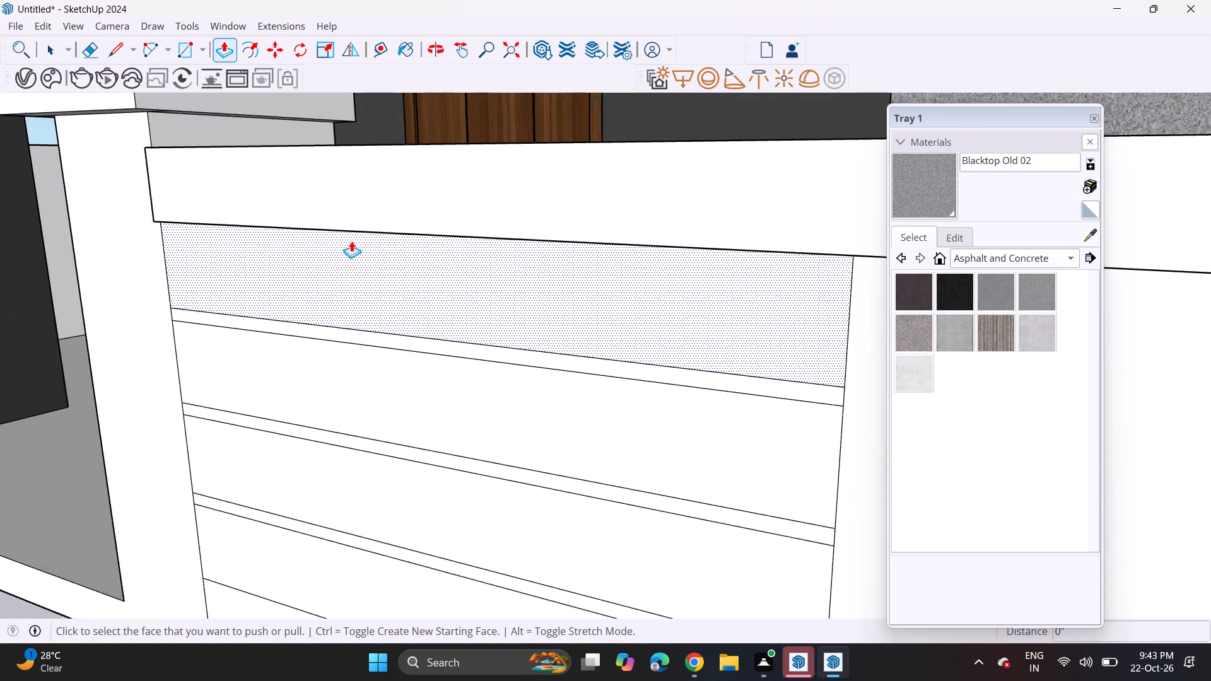
pyautogui.scroll(2, 351, 241)
pyautogui.click(322, 276)
pyautogui.click(314, 282)
pyautogui.doubleClick(258, 381)
pyautogui.scroll(-7, 264, 375)
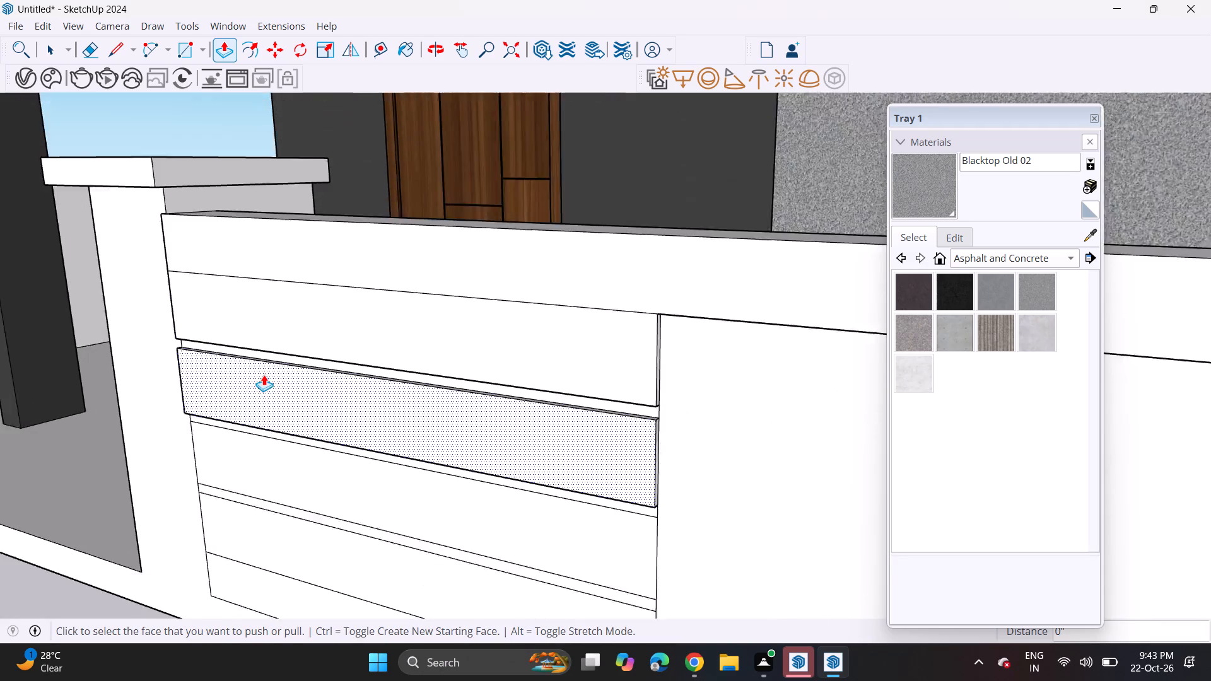
# Raise the third and fourth horizontal bands outward about 3/4", undoing the extra pull on the bottom strip.
pyautogui.keyDown('shift'); pyautogui.scroll(1, 267, 352); pyautogui.keyUp('shift')
pyautogui.keyDown('shift'); pyautogui.moveTo(276, 316); pyautogui.dragTo(303, 185, button='middle'); pyautogui.keyUp('shift')
pyautogui.click(300, 334)
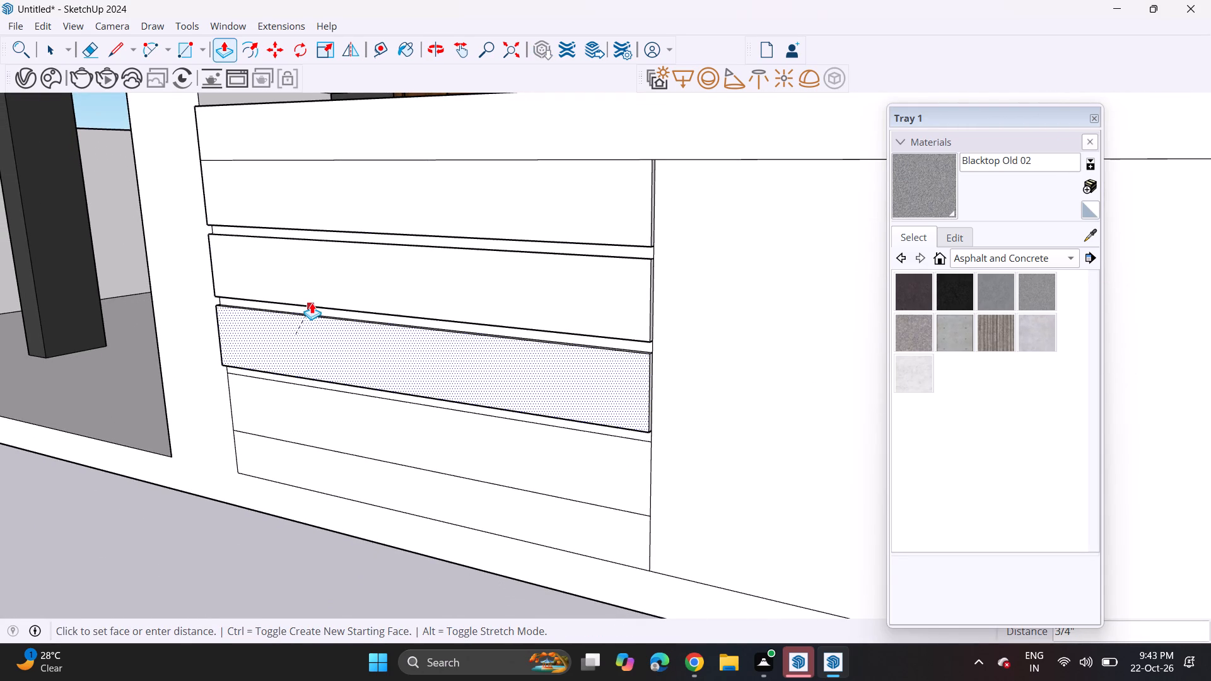
pyautogui.click(312, 303)
pyautogui.doubleClick(273, 400)
pyautogui.doubleClick(250, 459)
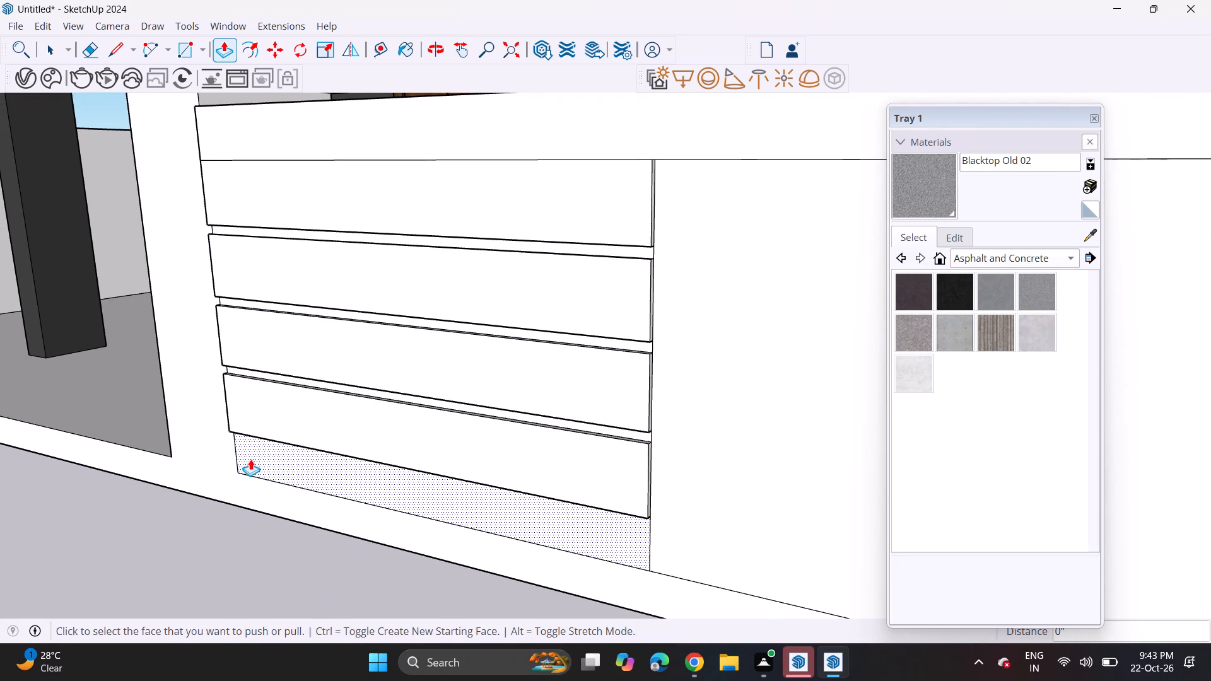
pyautogui.hotkey('ctrl', 'z')
# Examine the banded panel, the gate opening and the compound wall's whole front from farther away.
pyautogui.moveTo(307, 398); pyautogui.dragTo(428, 369, button='middle')
pyautogui.scroll(-9, 455, 357)
pyautogui.moveTo(435, 349); pyautogui.dragTo(440, 350, button='middle')
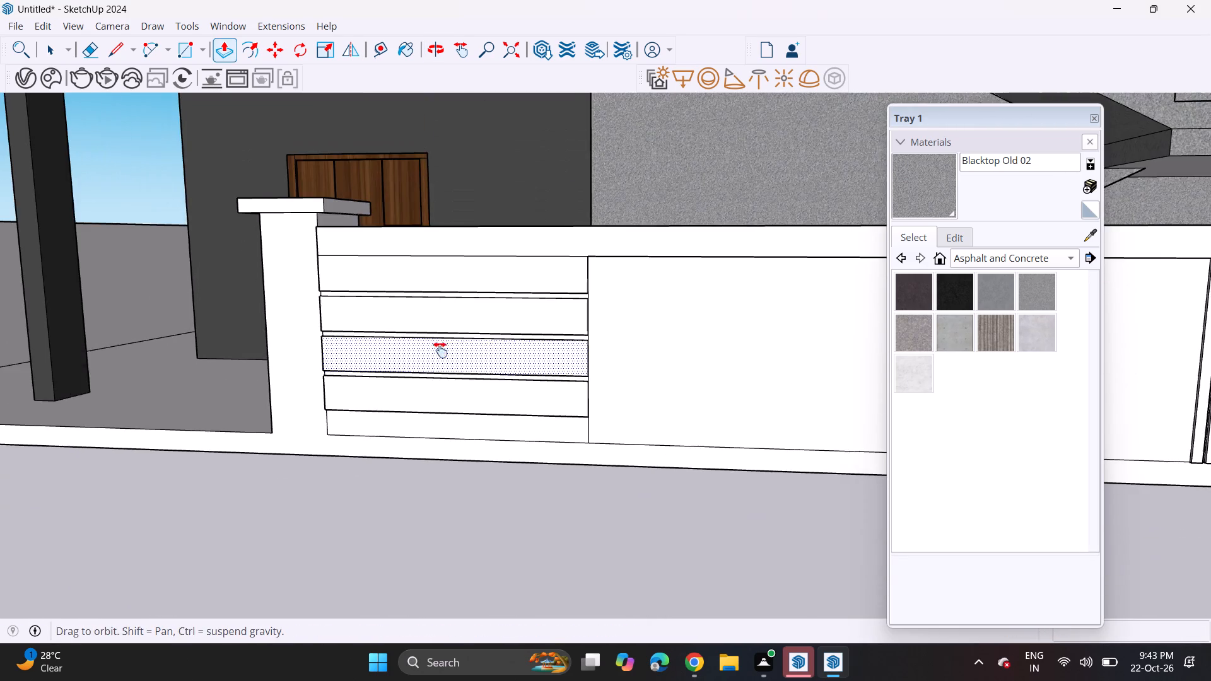
pyautogui.moveTo(440, 350); pyautogui.dragTo(597, 375, button='middle')
pyautogui.keyDown('shift'); pyautogui.scroll(-1, 457, 351); pyautogui.keyUp('shift')
pyautogui.scroll(-7, 580, 373)
pyautogui.moveTo(517, 357); pyautogui.dragTo(600, 346, button='middle')
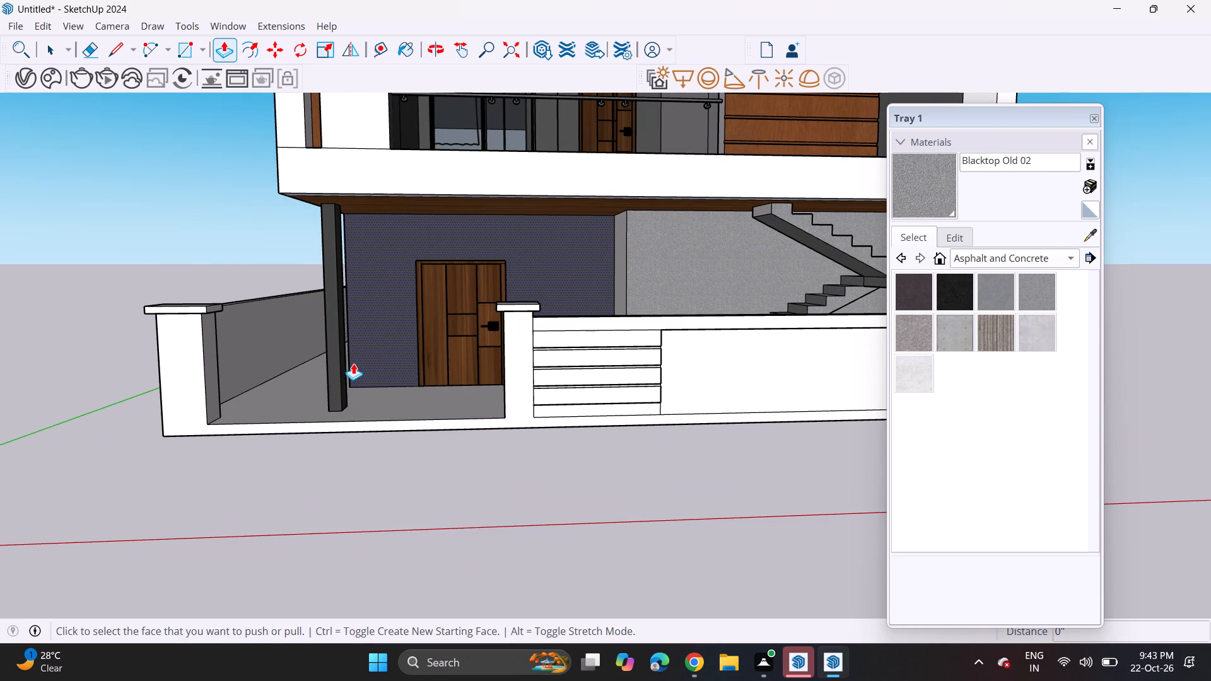
pyautogui.scroll(-5, 353, 352)
# Import the Gate model from the Downloads folder and place it on the ground near the origin, in front of the house.
pyautogui.click(9, 26)
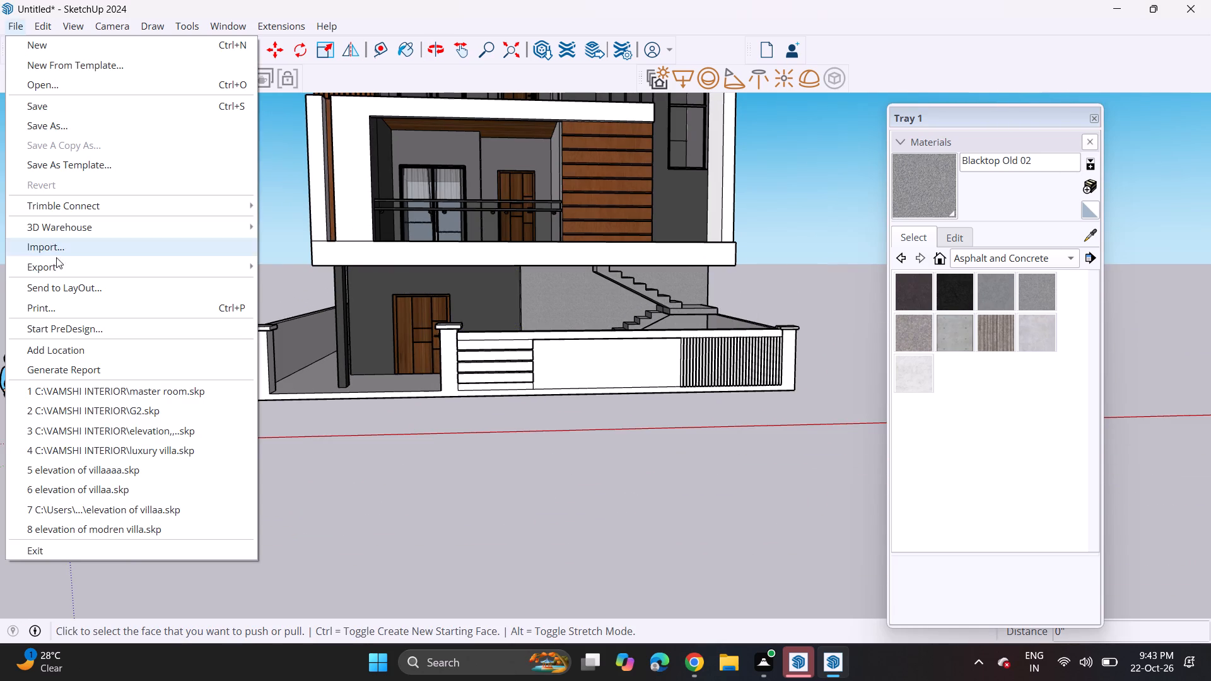
pyautogui.click(64, 243)
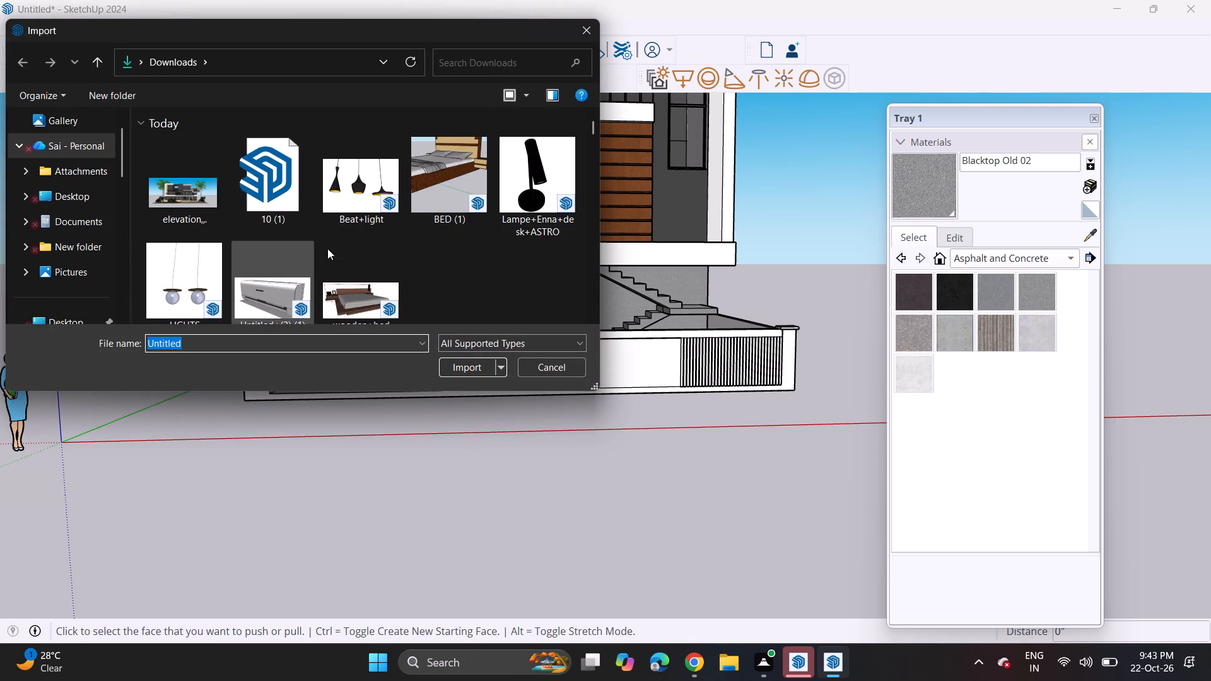
pyautogui.scroll(-20, 365, 248)
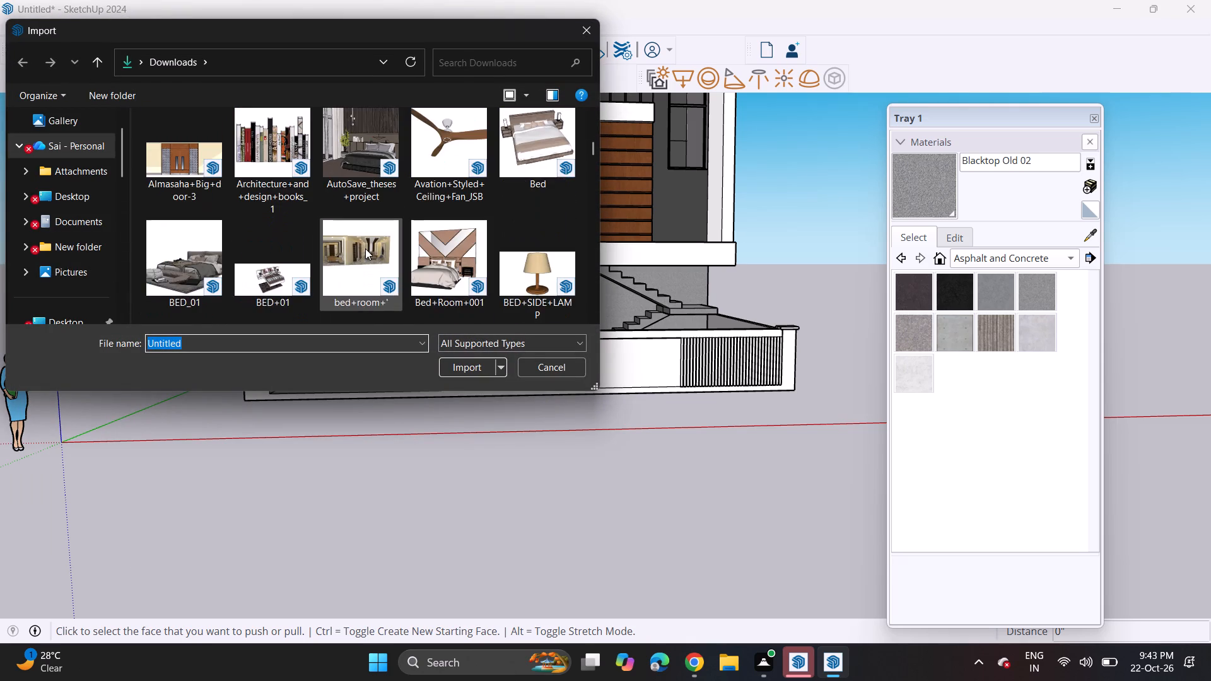
pyautogui.scroll(-8, 365, 248)
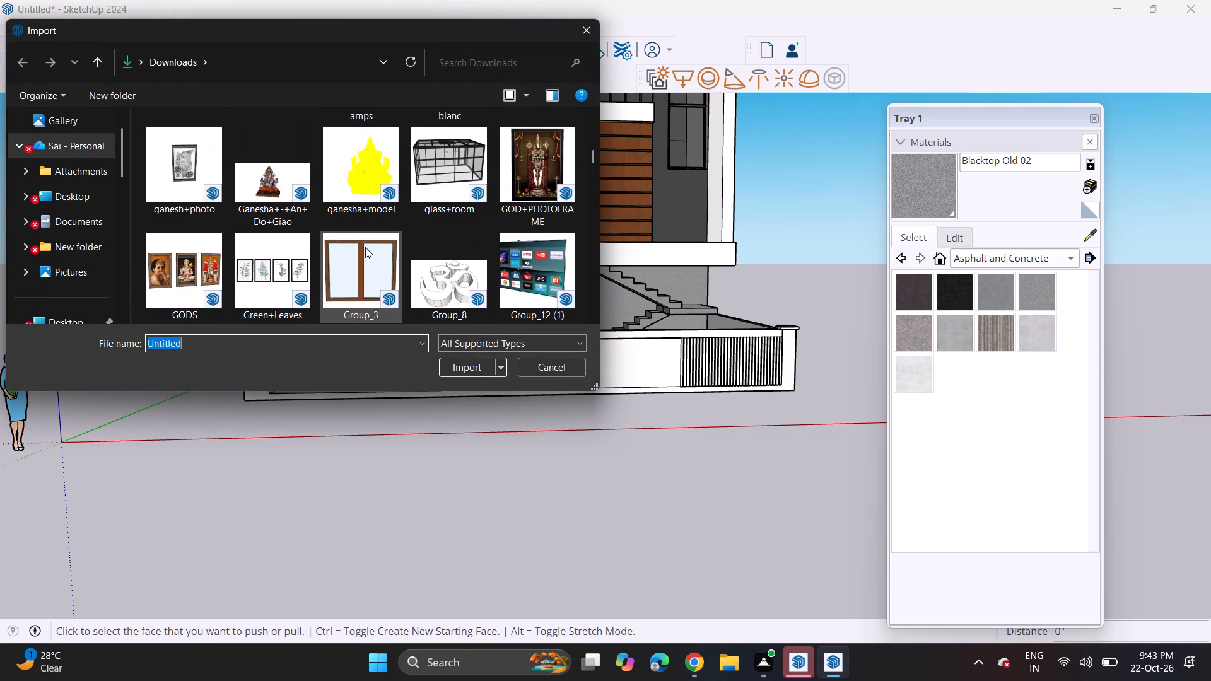
pyautogui.scroll(-20, 365, 247)
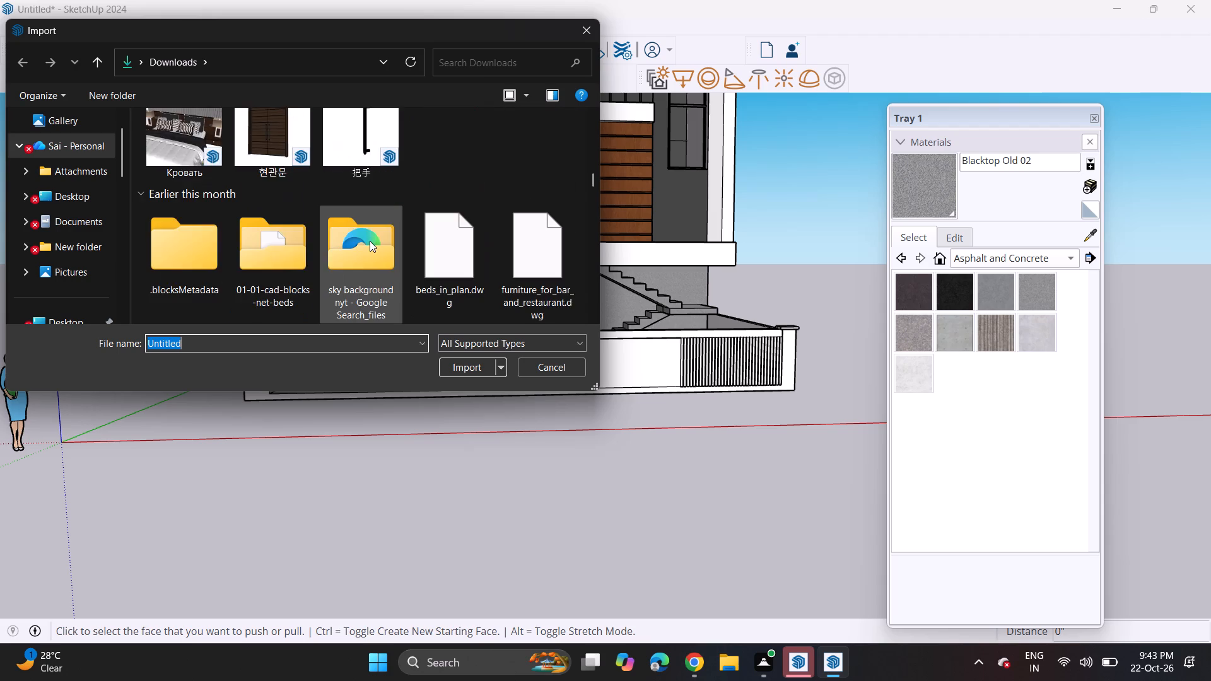
pyautogui.scroll(-10, 370, 241)
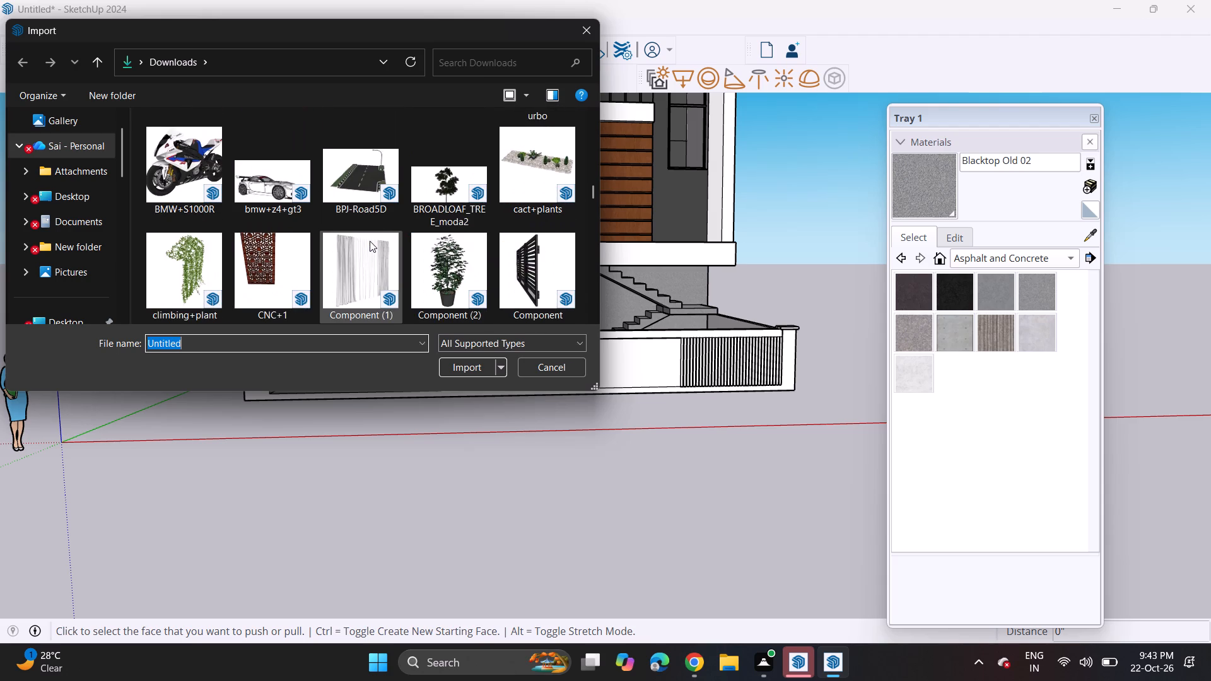
pyautogui.scroll(-3, 370, 241)
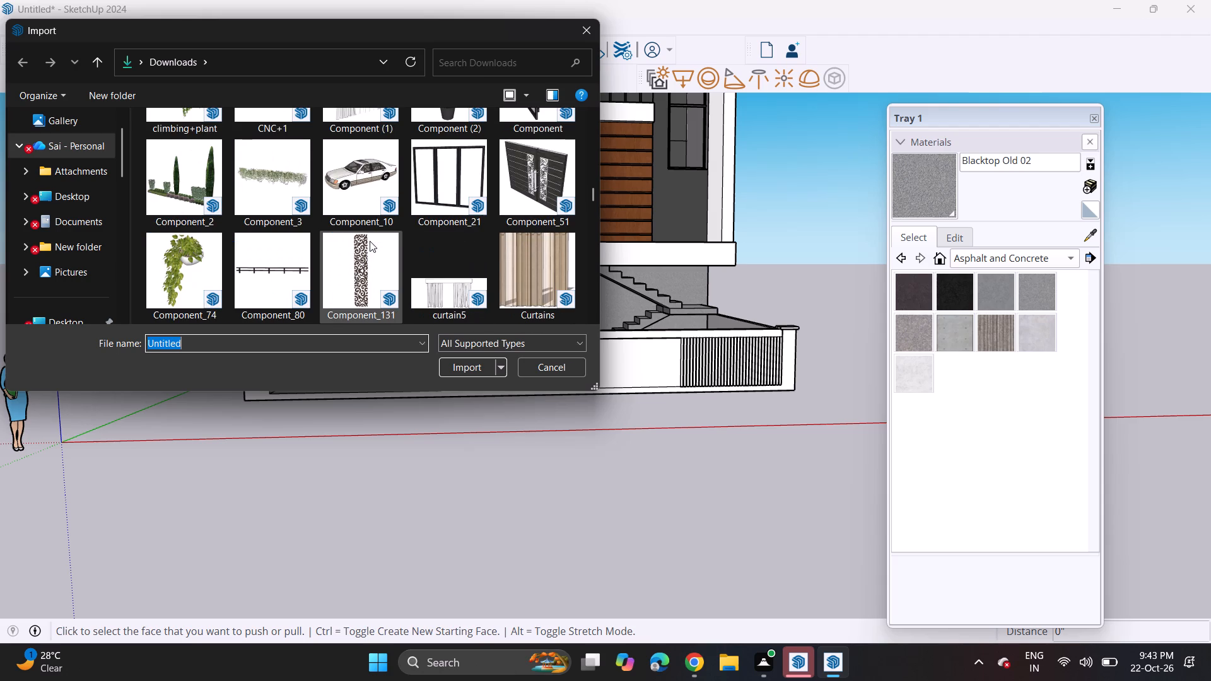
pyautogui.scroll(-3, 370, 241)
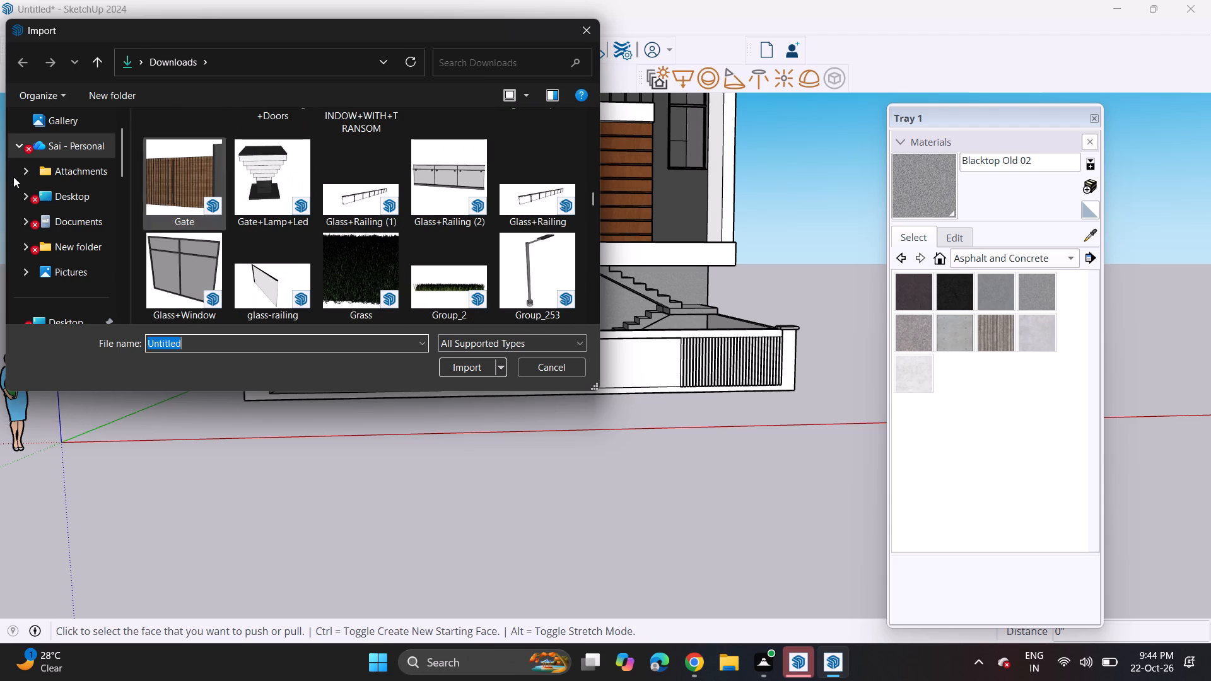
pyautogui.click(157, 190)
pyautogui.click(448, 366)
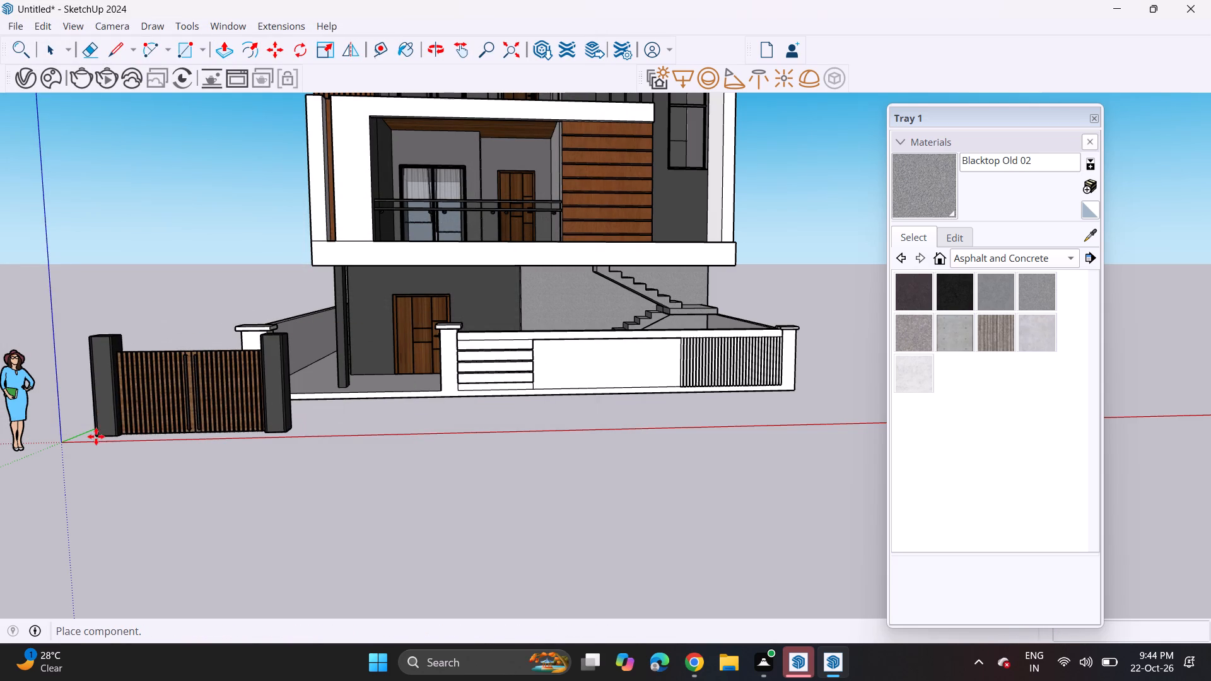
pyautogui.click(96, 436)
# Move the imported gate onto the open ground beyond the stair-side end of the compound wall.
pyautogui.moveTo(142, 390); pyautogui.dragTo(126, 462, button='middle')
pyautogui.click(104, 491)
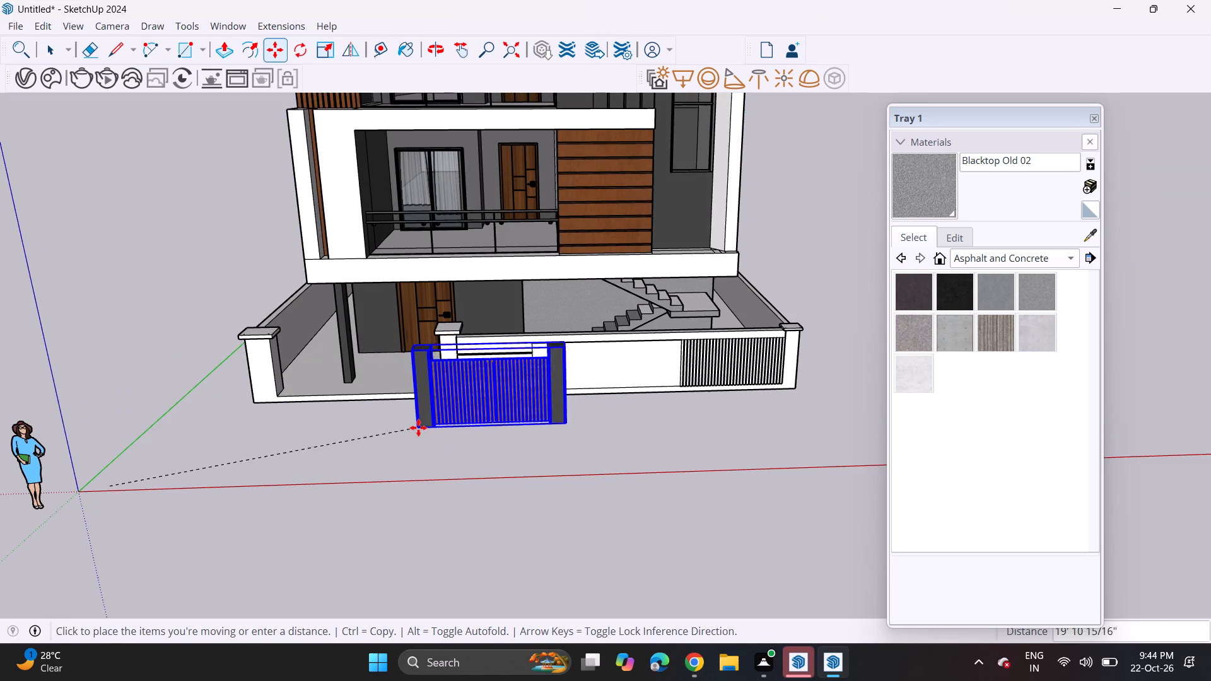
pyautogui.scroll(-7, 418, 429)
pyautogui.keyDown('shift'); pyautogui.moveTo(423, 455); pyautogui.dragTo(78, 442, button='middle'); pyautogui.keyUp('shift')
pyautogui.click(482, 412)
pyautogui.scroll(1, 521, 414)
pyautogui.press('space')
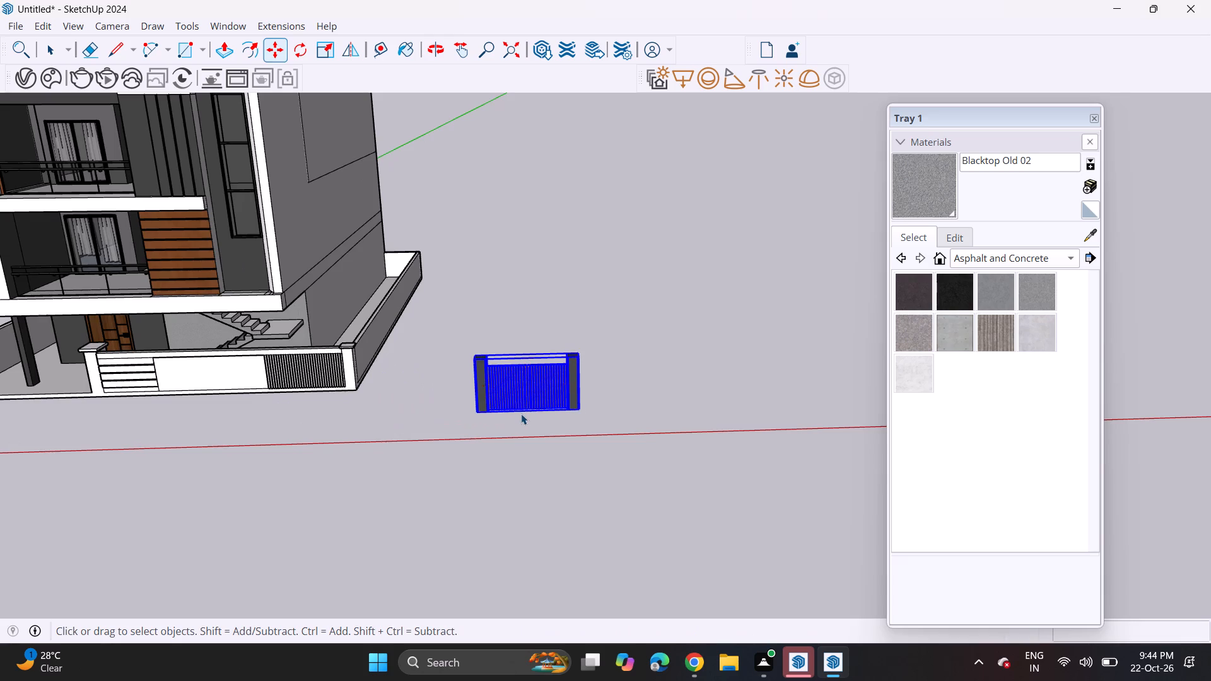
# Explode the gate component and the group inside it to separate the slatted gate from its posts.
pyautogui.scroll(3, 508, 385)
pyautogui.click(508, 385)
pyautogui.rightClick(506, 385)
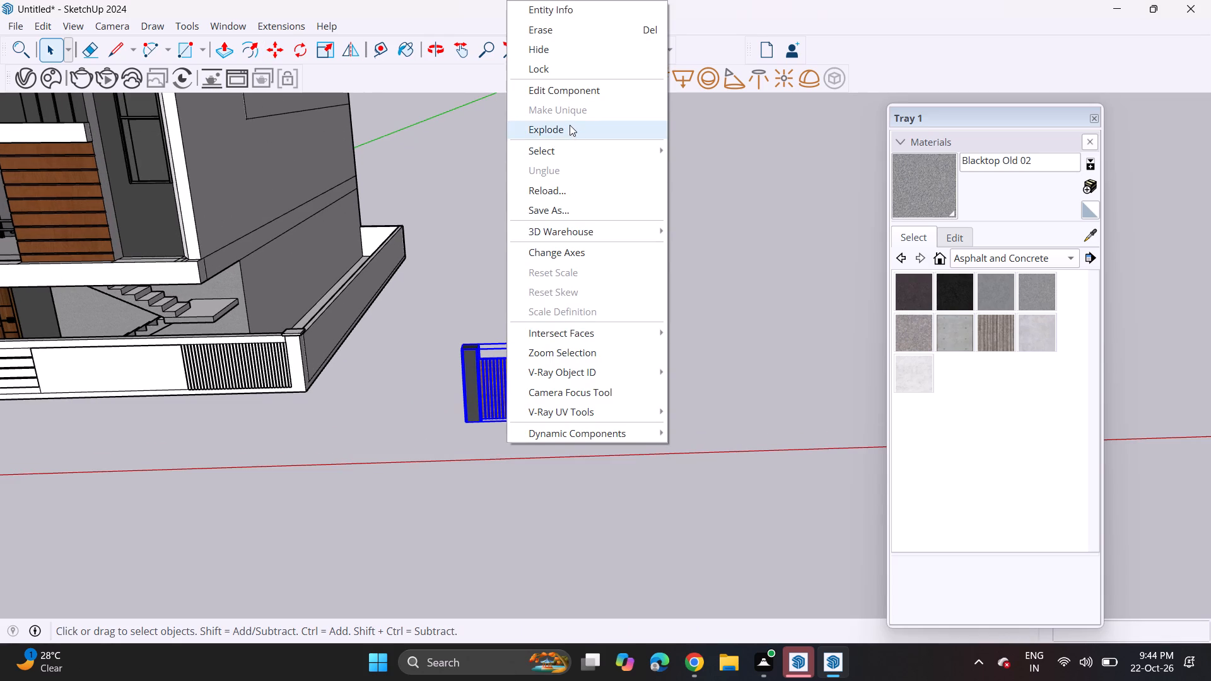
pyautogui.click(569, 125)
pyautogui.click(513, 383)
pyautogui.rightClick(513, 381)
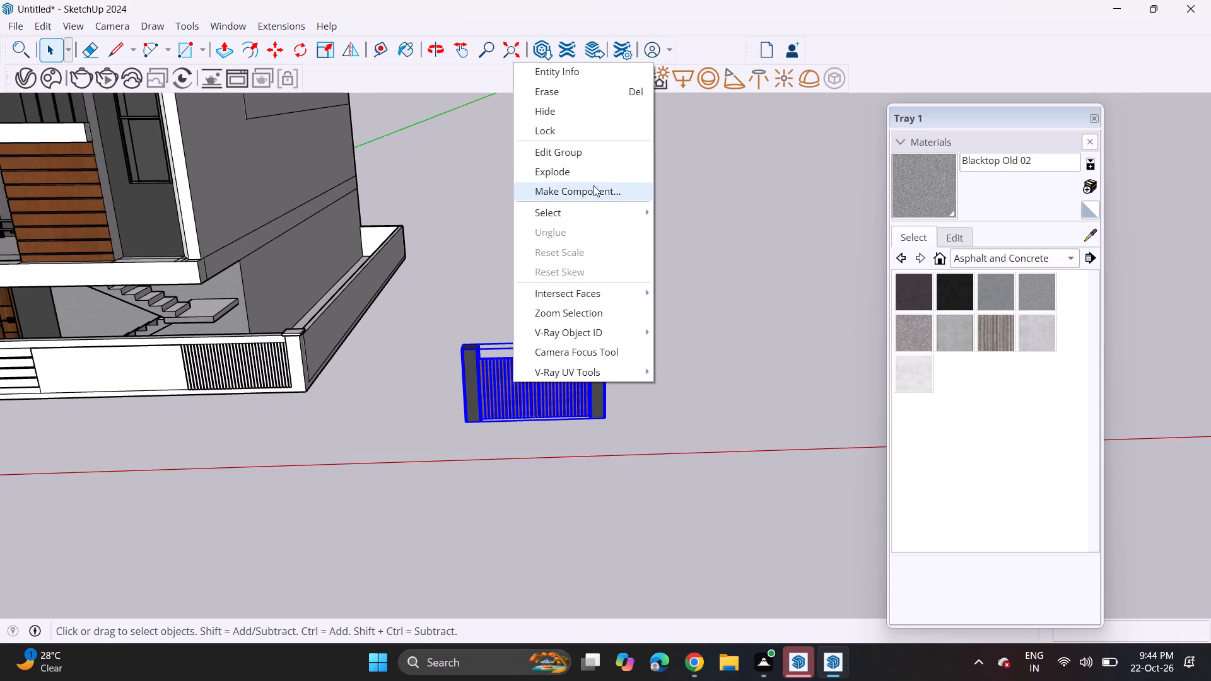
pyautogui.click(594, 166)
# Move the slatted gate without its posts by its top corner to the door-side pier.
pyautogui.click(518, 377)
pyautogui.press('m')
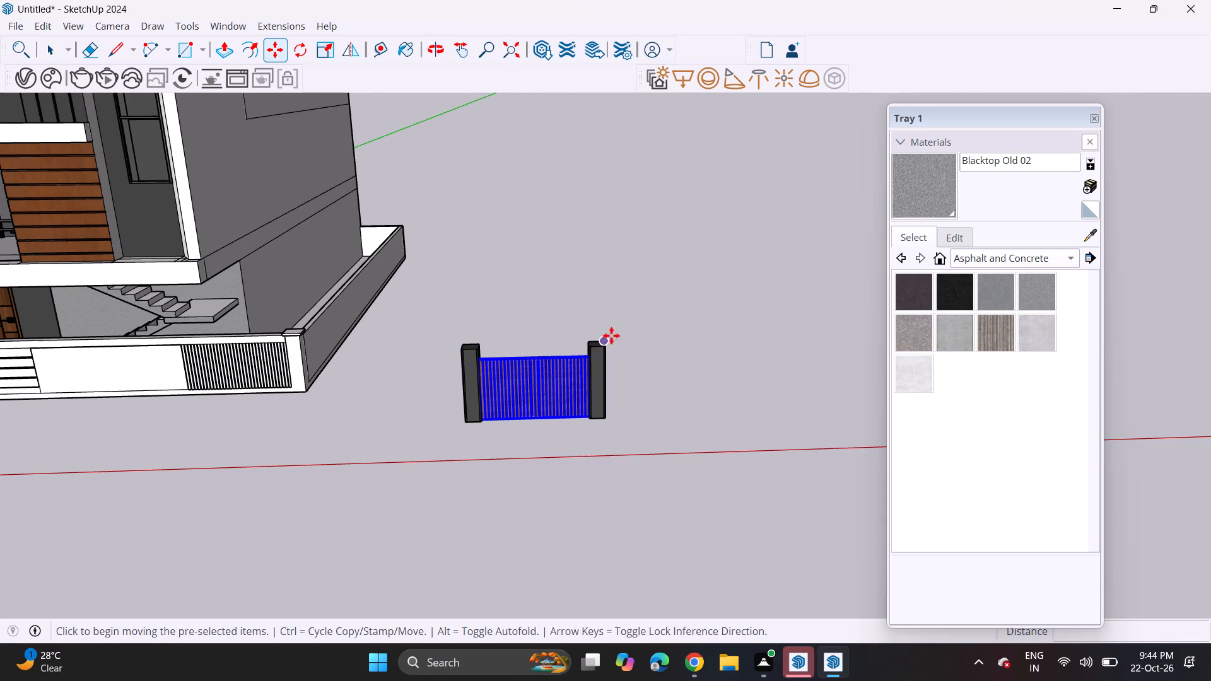
pyautogui.click(594, 366)
pyautogui.keyDown('shift'); pyautogui.moveTo(349, 366); pyautogui.dragTo(854, 363, button='middle'); pyautogui.keyUp('shift')
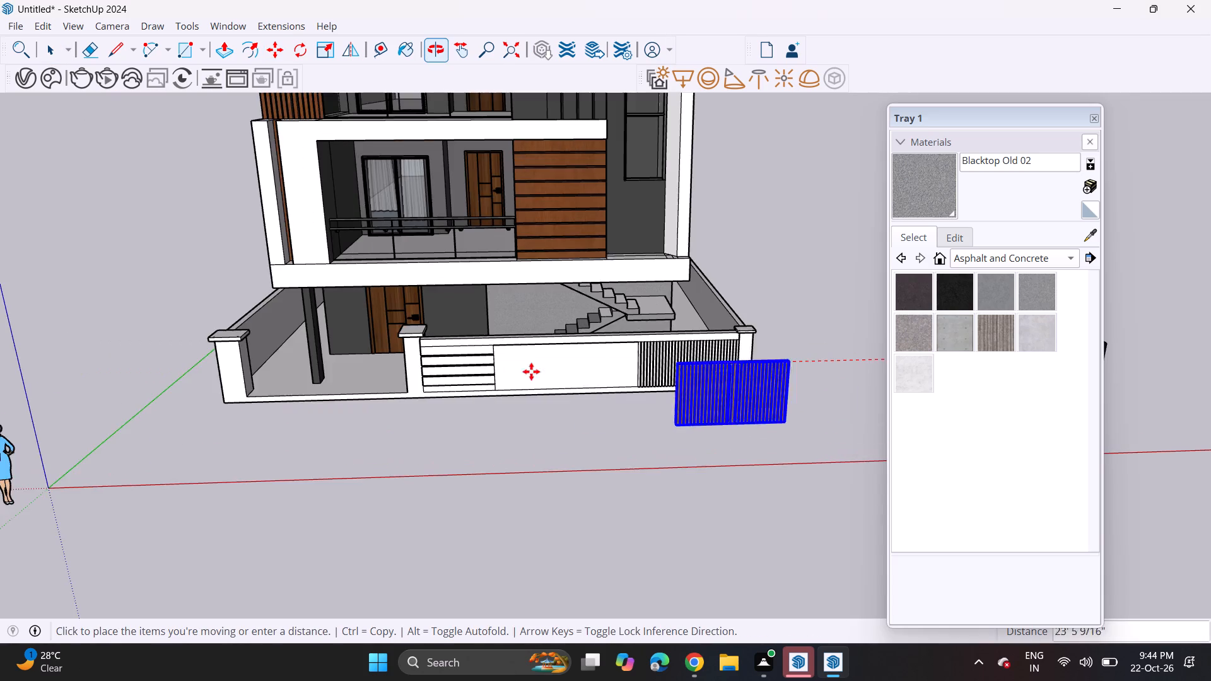
pyautogui.scroll(10, 424, 353)
pyautogui.moveTo(383, 336); pyautogui.dragTo(469, 270, button='middle')
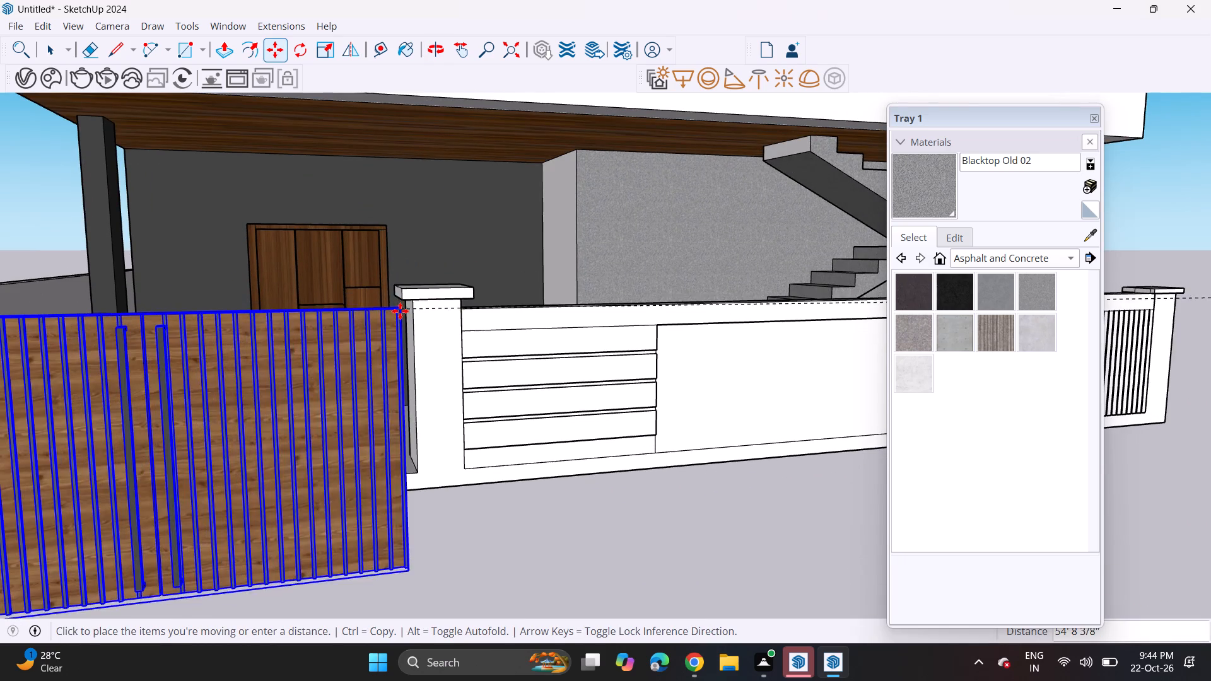
pyautogui.click(412, 294)
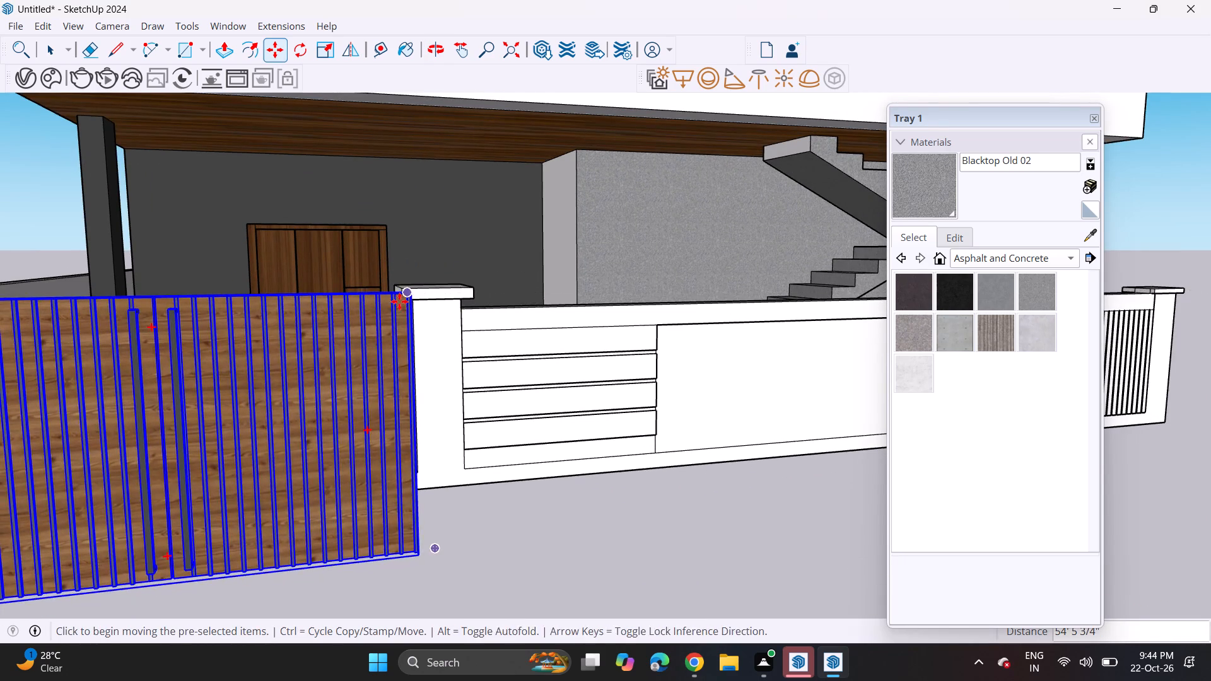
# Move the slatted gate across the opening so its outer edge meets the inner face of the corner pier.
pyautogui.scroll(-7, 118, 337)
pyautogui.moveTo(101, 356); pyautogui.dragTo(477, 360, button='middle')
pyautogui.scroll(1, 463, 352)
pyautogui.moveTo(463, 352); pyautogui.dragTo(565, 504, button='middle')
pyautogui.scroll(1, 542, 521)
pyautogui.moveTo(536, 514); pyautogui.dragTo(519, 405, button='middle')
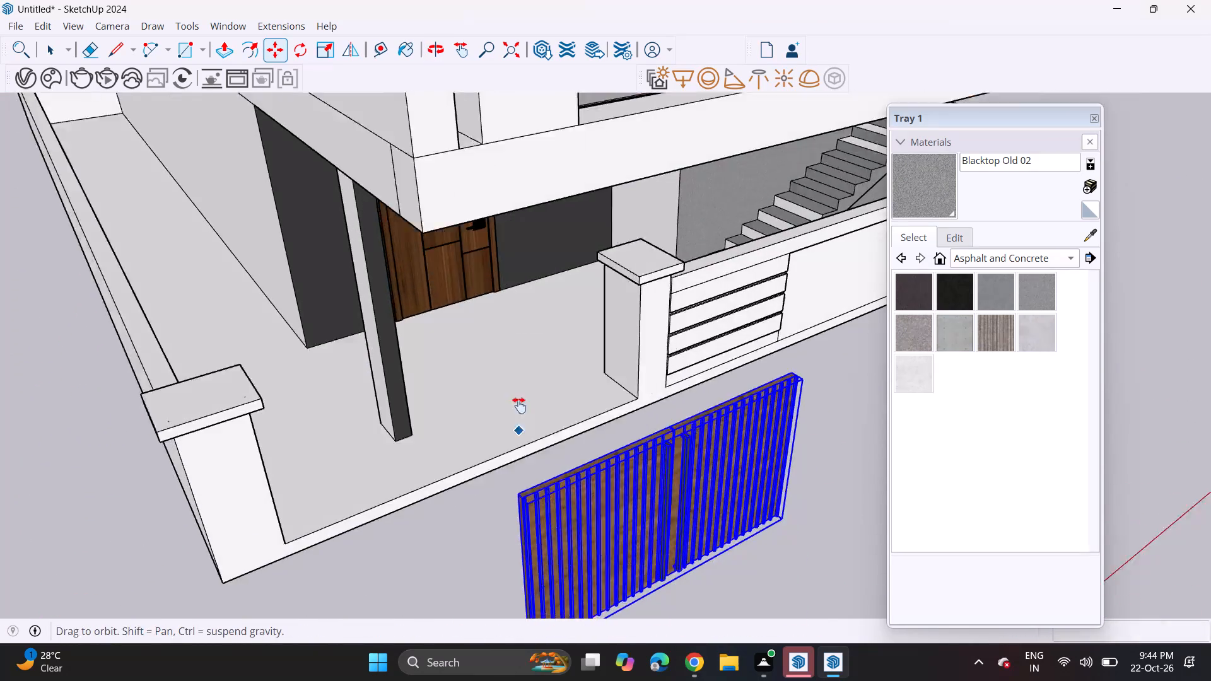
pyautogui.moveTo(519, 405); pyautogui.dragTo(538, 294, button='middle')
pyautogui.click(558, 291)
pyautogui.scroll(1, 311, 248)
pyautogui.moveTo(295, 248); pyautogui.dragTo(288, 248, button='middle')
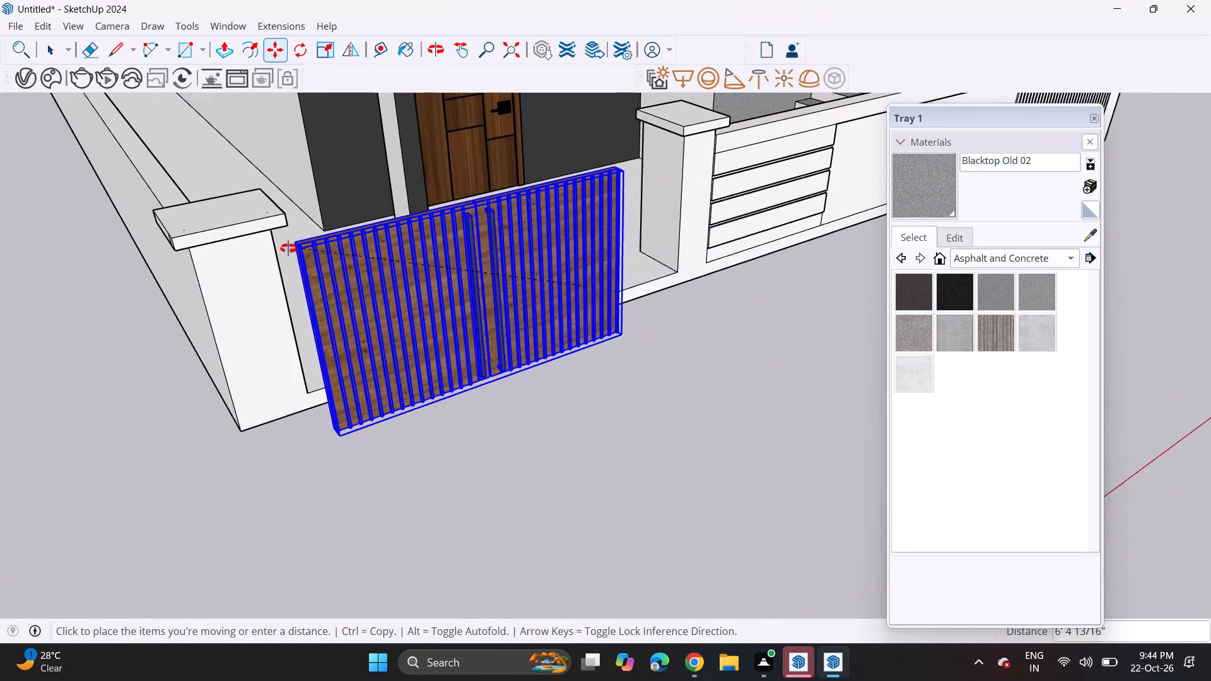
pyautogui.moveTo(288, 248); pyautogui.dragTo(191, 245, button='middle')
pyautogui.scroll(6, 228, 223)
pyautogui.scroll(1, 288, 166)
pyautogui.moveTo(291, 163); pyautogui.dragTo(350, 16, button='middle')
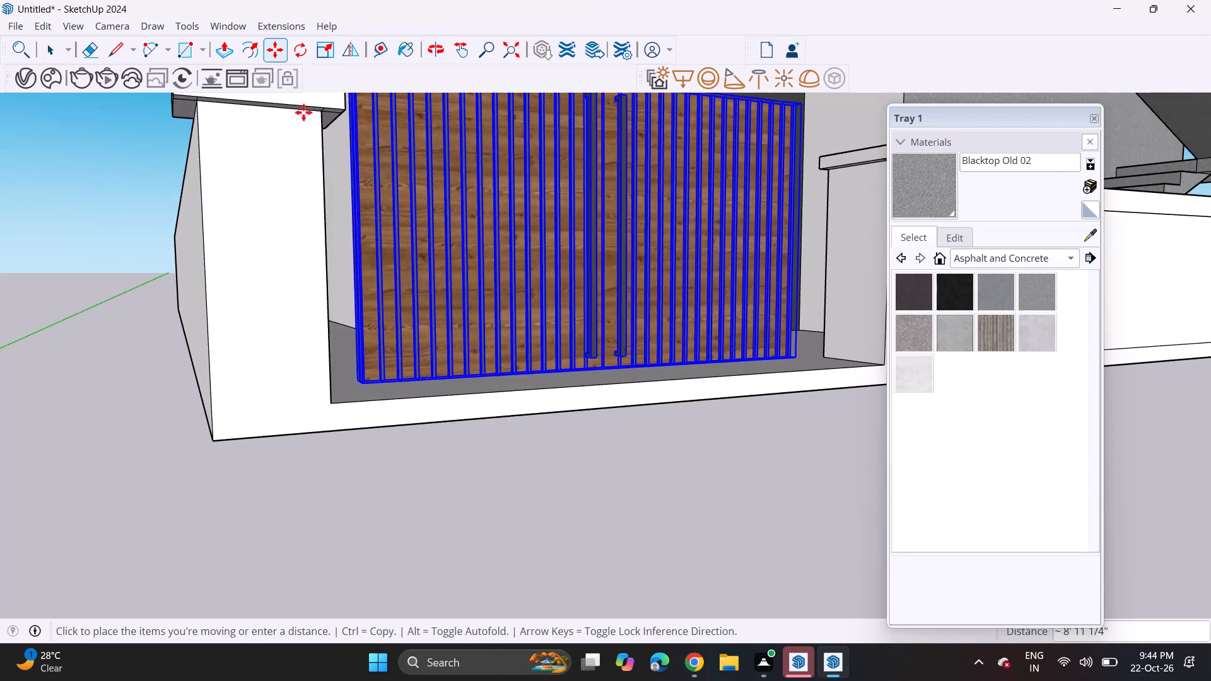
pyautogui.click(325, 110)
# Scale the gate's width by about 1.54 so it spans the opening from the corner pier to the door-side pier.
pyautogui.moveTo(525, 224); pyautogui.dragTo(115, 317, button='middle')
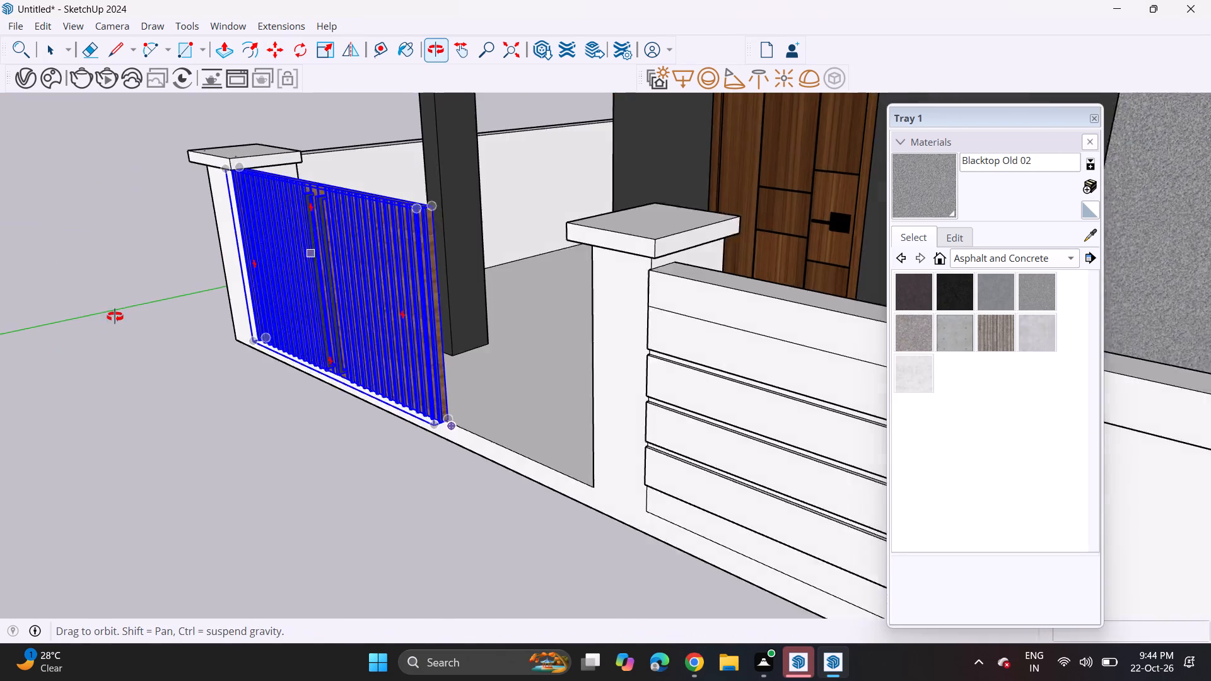
pyautogui.moveTo(115, 317); pyautogui.dragTo(102, 320, button='middle')
pyautogui.click(333, 47)
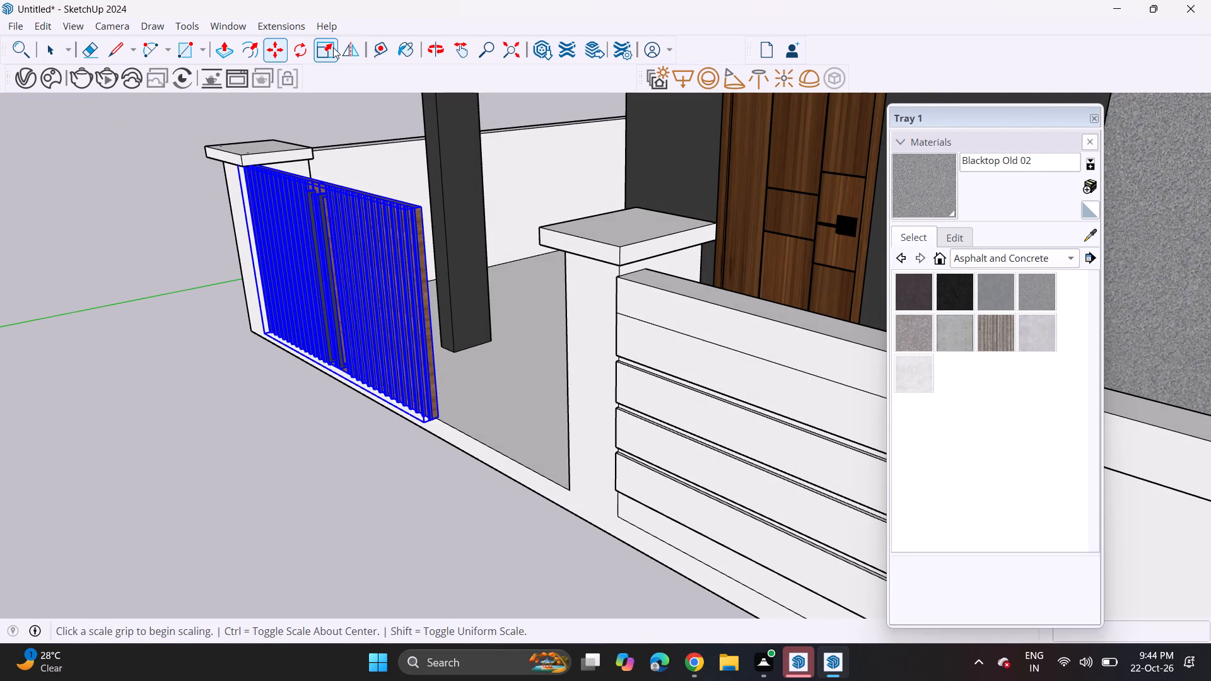
pyautogui.click(428, 317)
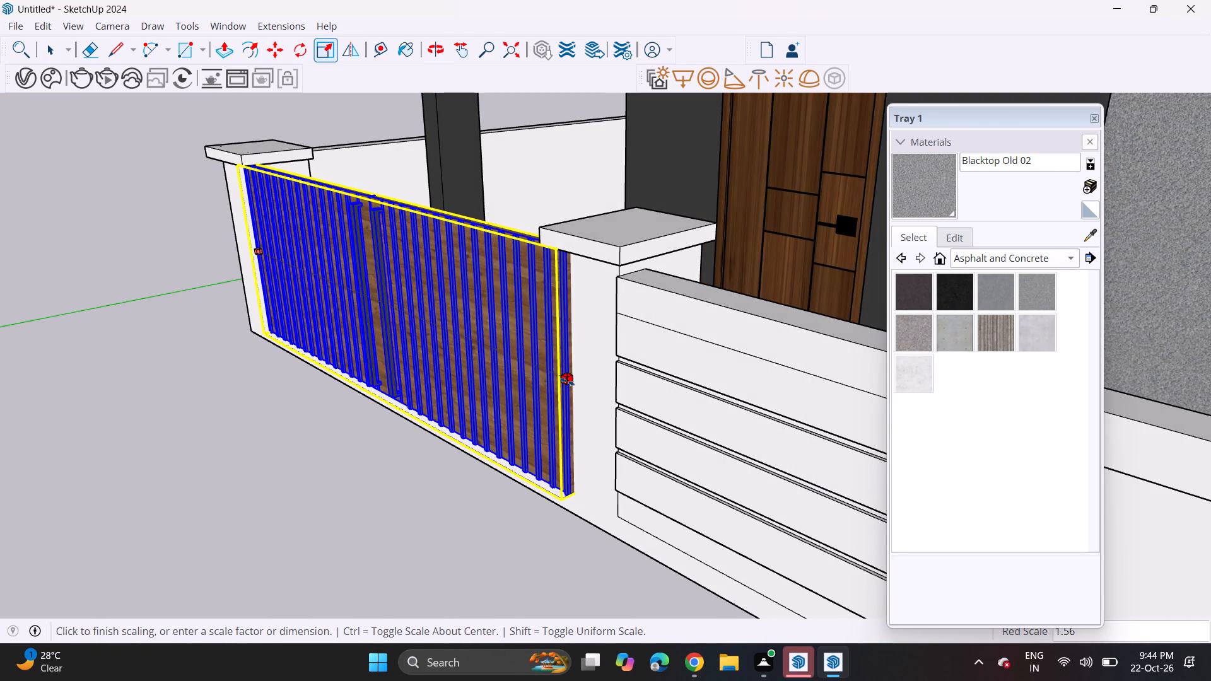
pyautogui.click(567, 365)
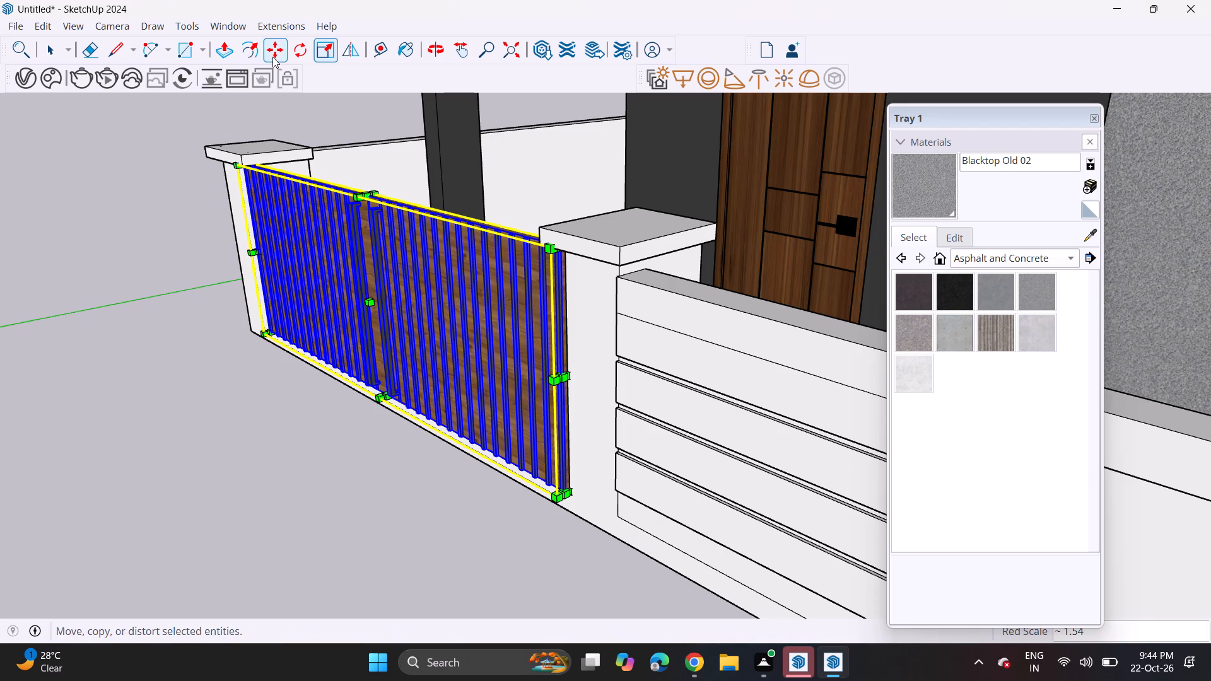
# Move the gate about 6" inward between the two piers and clear its selection.
pyautogui.click(274, 57)
pyautogui.click(327, 356)
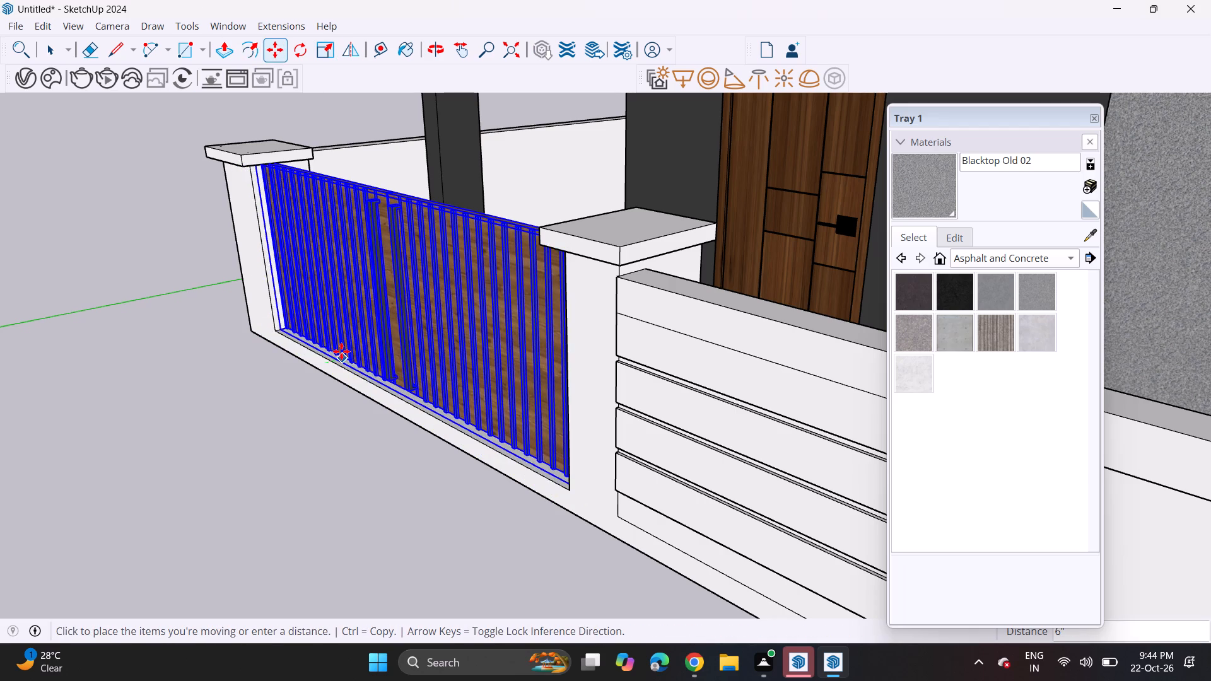
pyautogui.click(341, 351)
pyautogui.press('space')
pyautogui.click(174, 275)
pyautogui.moveTo(175, 266); pyautogui.dragTo(425, 157, button='middle')
pyautogui.scroll(1, 425, 157)
pyautogui.scroll(-6, 424, 158)
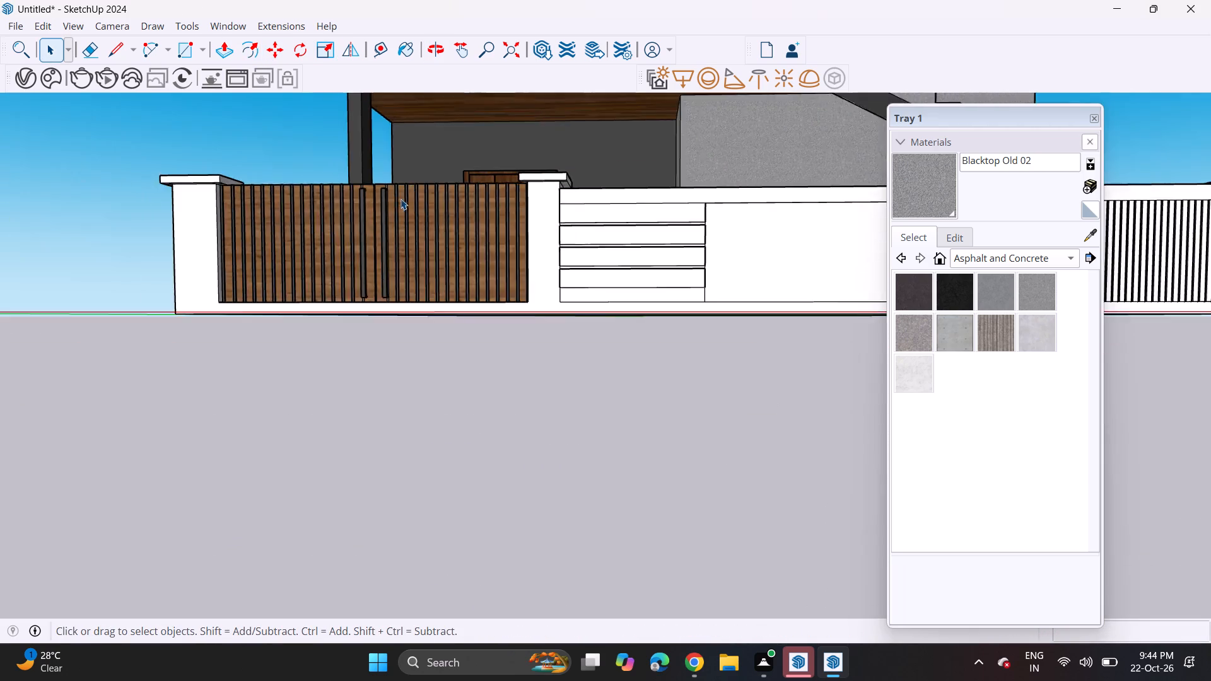
pyautogui.scroll(-7, 401, 199)
pyautogui.keyDown('shift'); pyautogui.moveTo(390, 214); pyautogui.dragTo(324, 366, button='middle'); pyautogui.keyUp('shift')
pyautogui.moveTo(324, 363); pyautogui.dragTo(391, 374, button='middle')
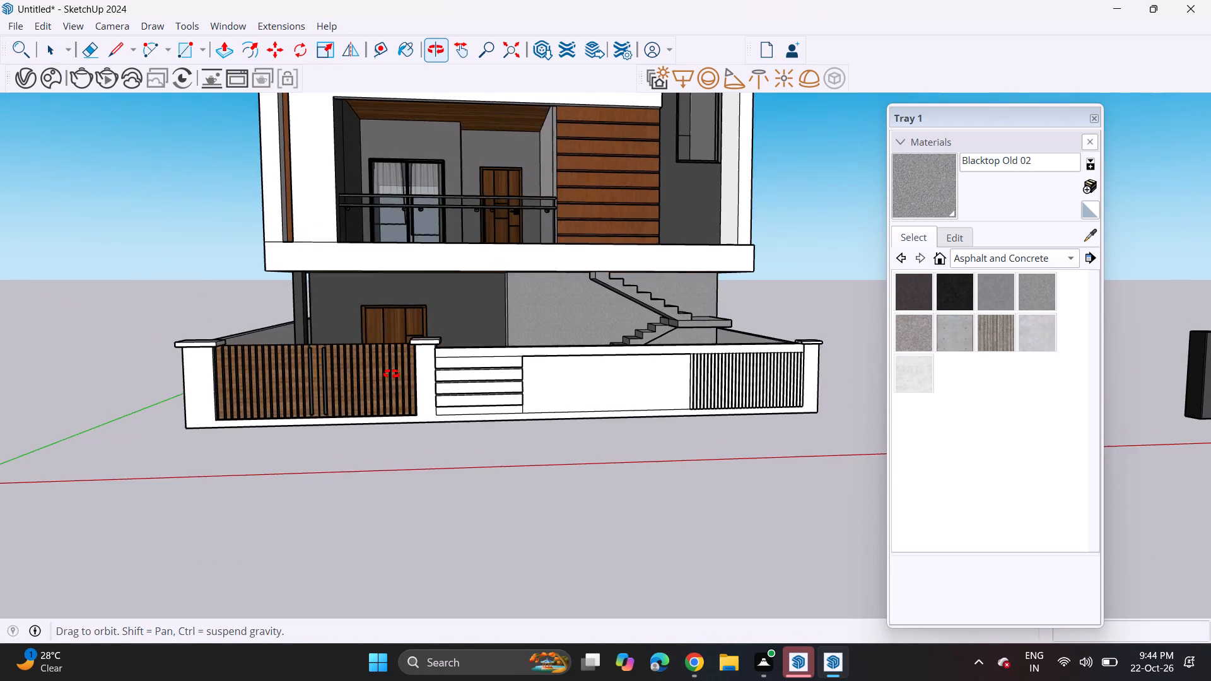
# Draw a line about 44' 5 7/8" long across the compound wall's front base, from the gate-side corner pier to the far corner pier.
pyautogui.moveTo(391, 374); pyautogui.dragTo(356, 365, button='middle')
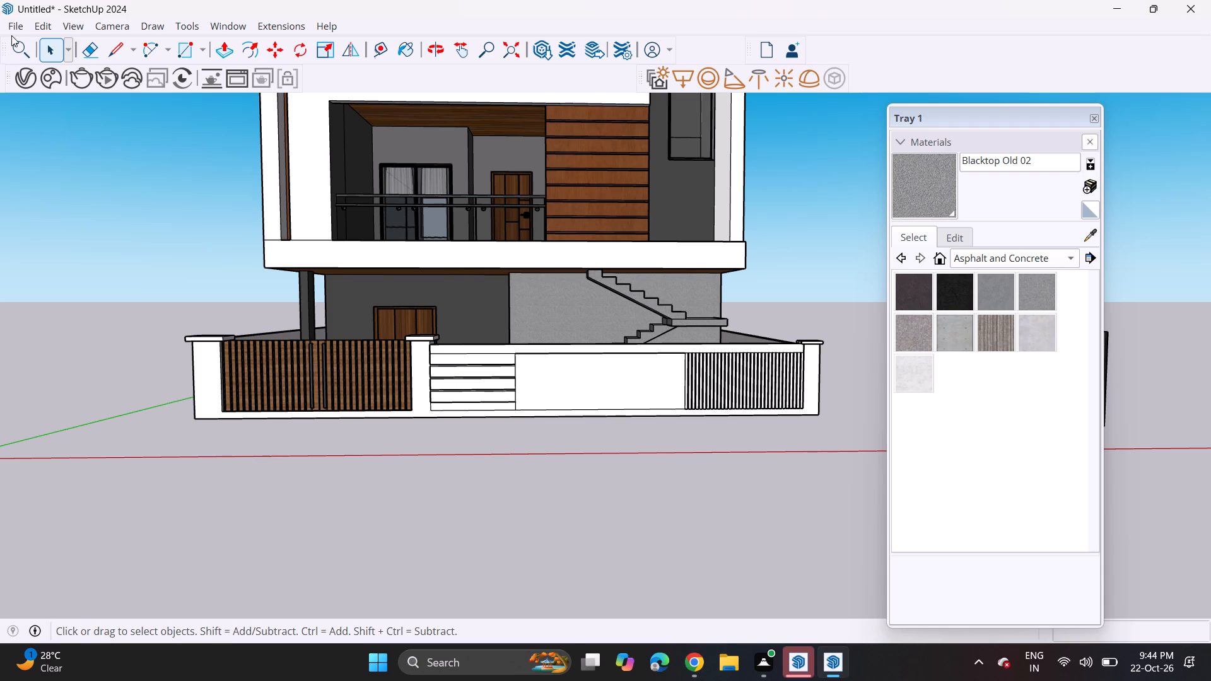
pyautogui.click(217, 55)
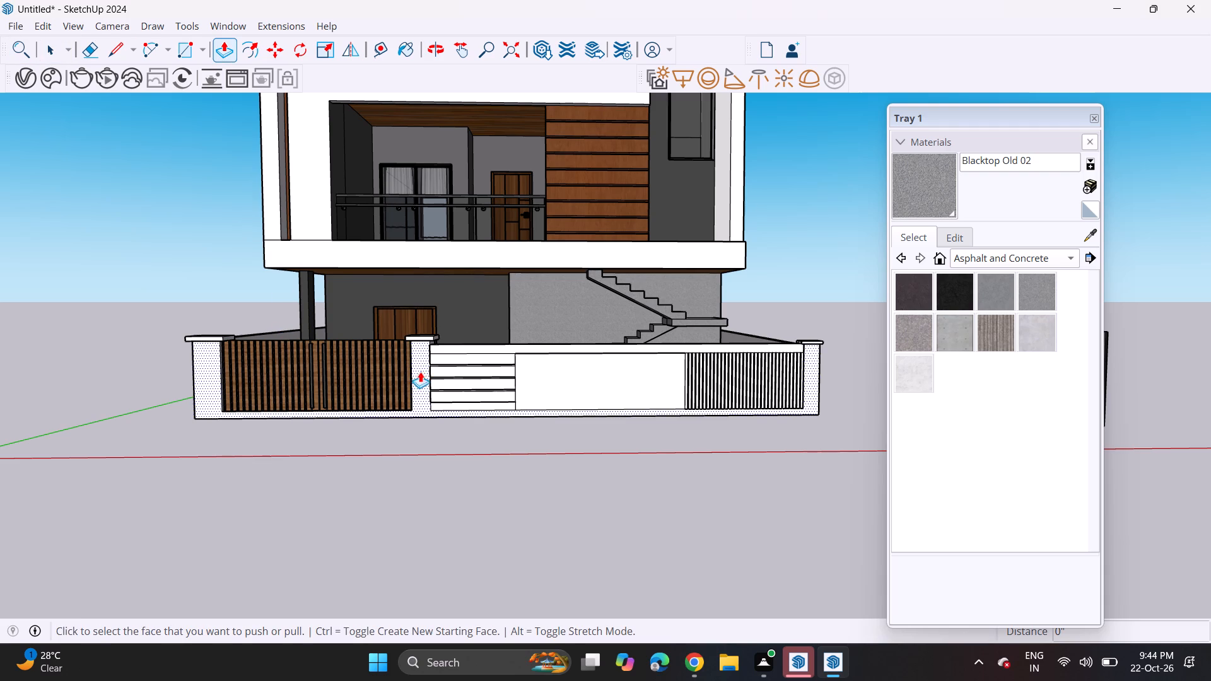
pyautogui.click(111, 42)
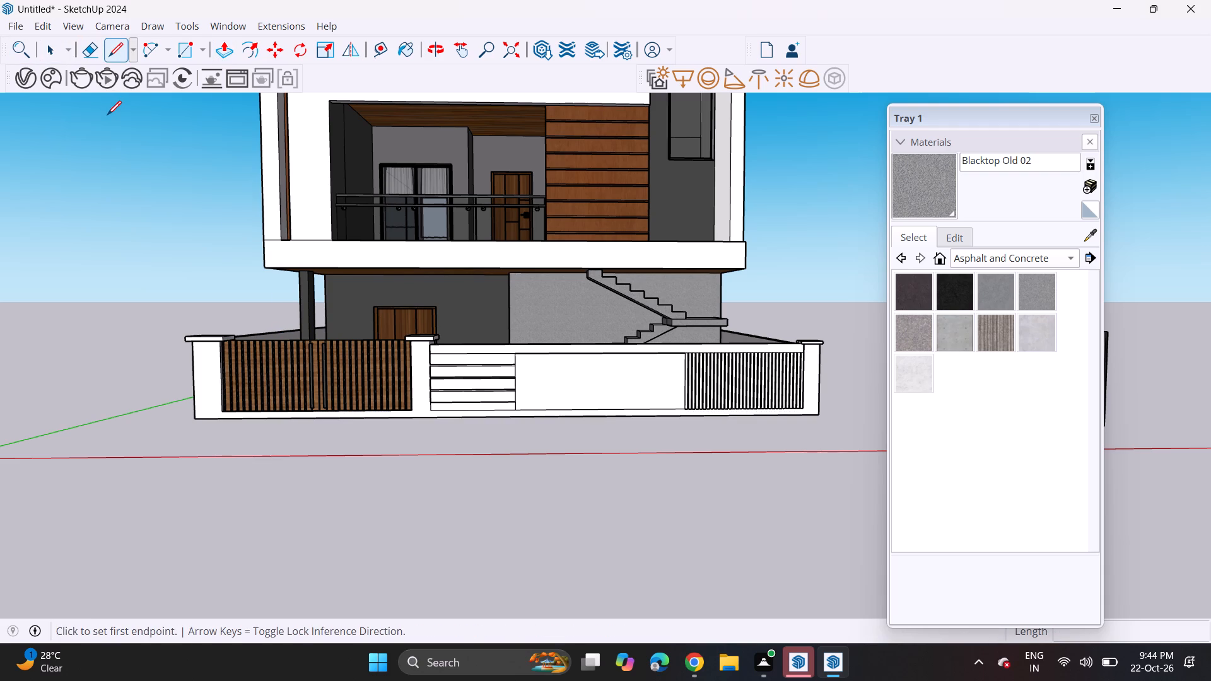
pyautogui.scroll(10, 171, 391)
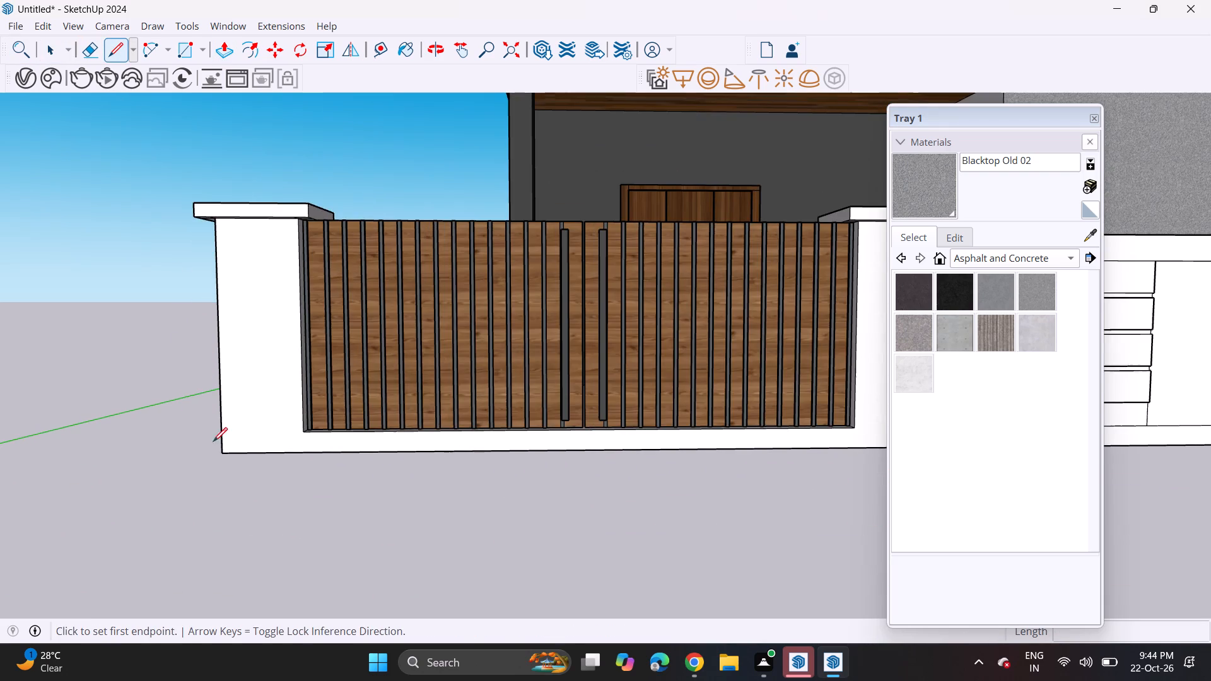
pyautogui.click(222, 441)
pyautogui.scroll(-7, 276, 447)
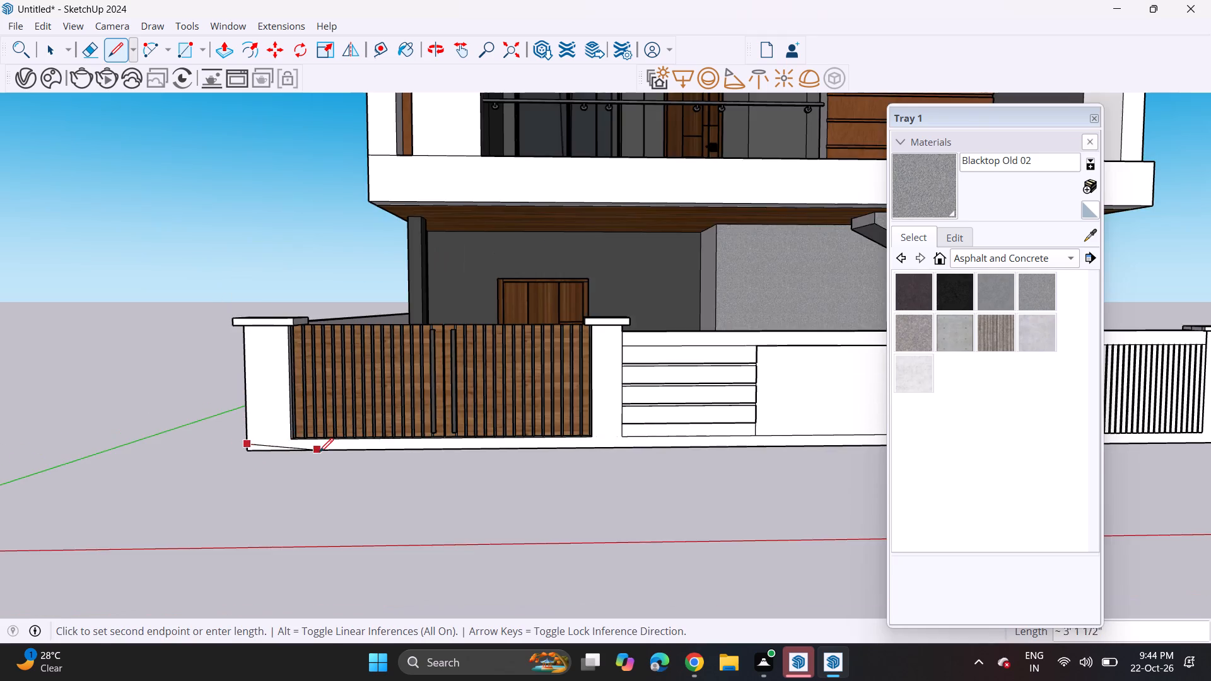
pyautogui.moveTo(319, 452); pyautogui.dragTo(0, 373, button='middle')
pyautogui.scroll(-7, 114, 365)
pyautogui.scroll(11, 563, 365)
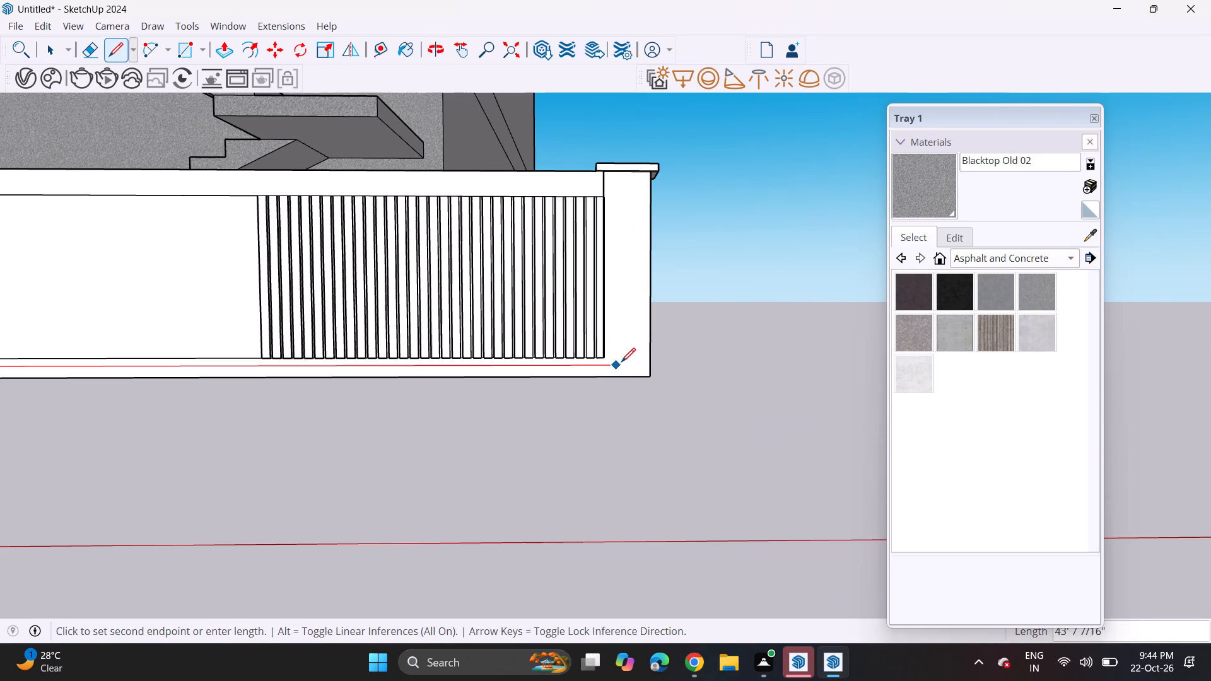
pyautogui.click(650, 361)
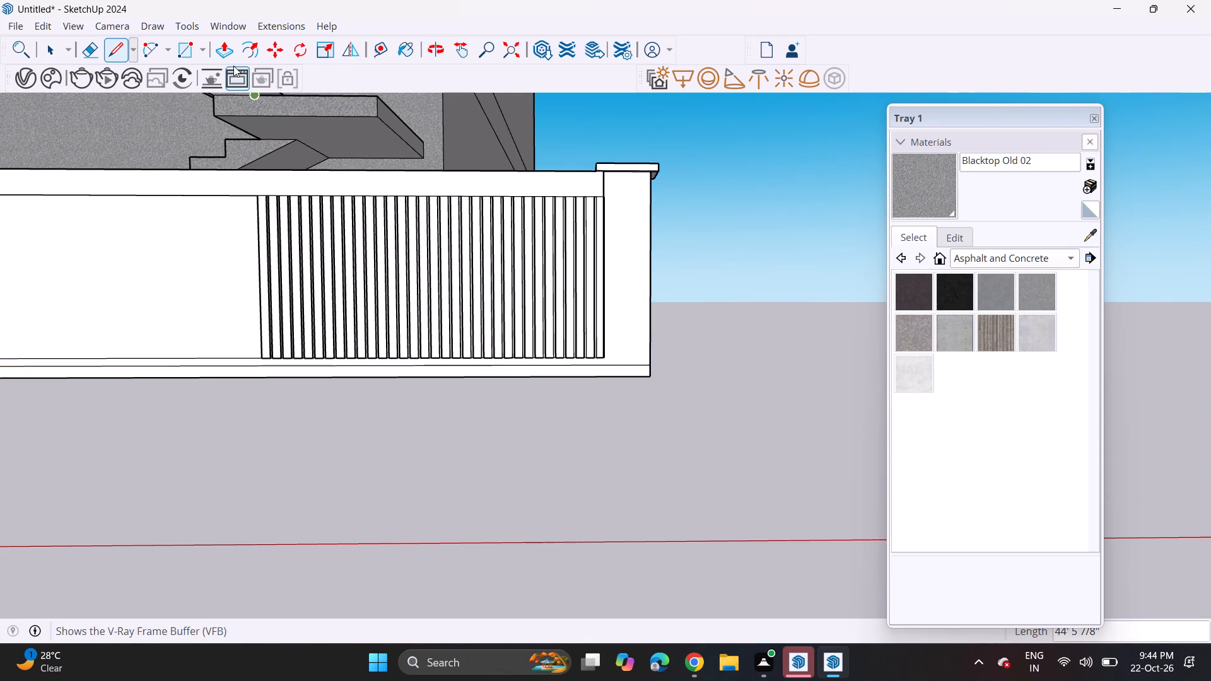
# Push/Pull the strip along the front wall's base outward about 12' 9 3/4" to form a ground slab.
pyautogui.click(230, 44)
pyautogui.scroll(-4, 237, 349)
pyautogui.click(236, 366)
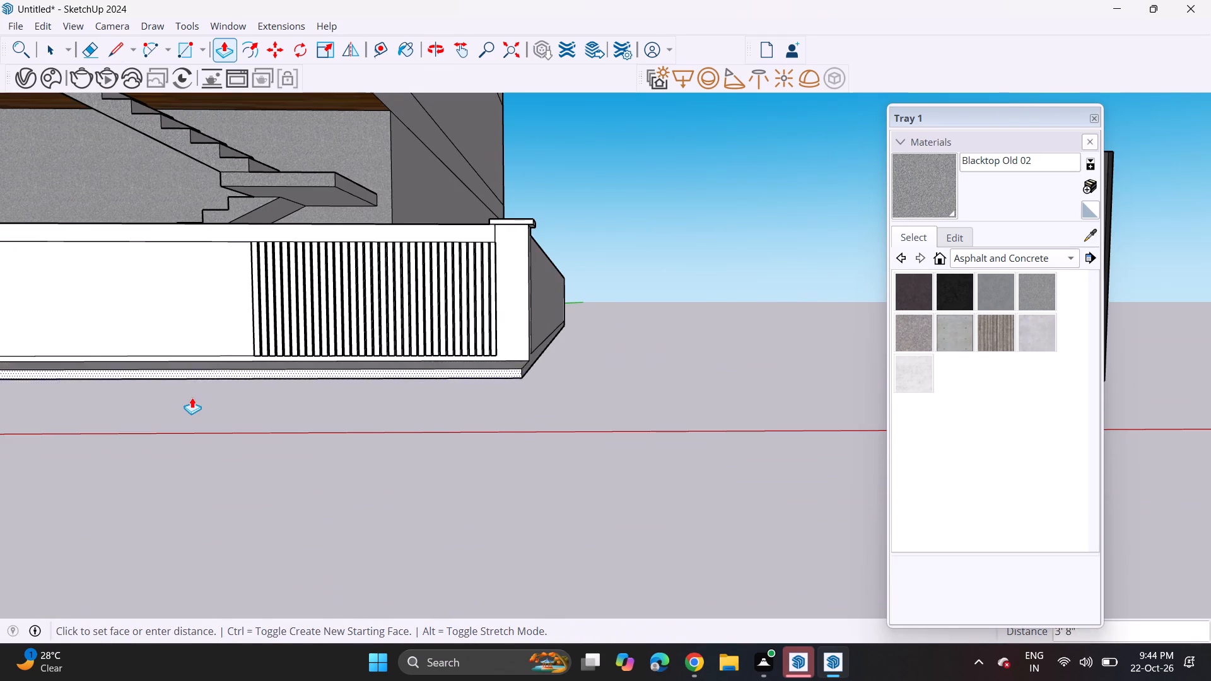
pyautogui.scroll(-8, 192, 397)
pyautogui.moveTo(192, 397); pyautogui.dragTo(512, 382, button='middle')
pyautogui.moveTo(465, 376); pyautogui.dragTo(420, 465, button='middle')
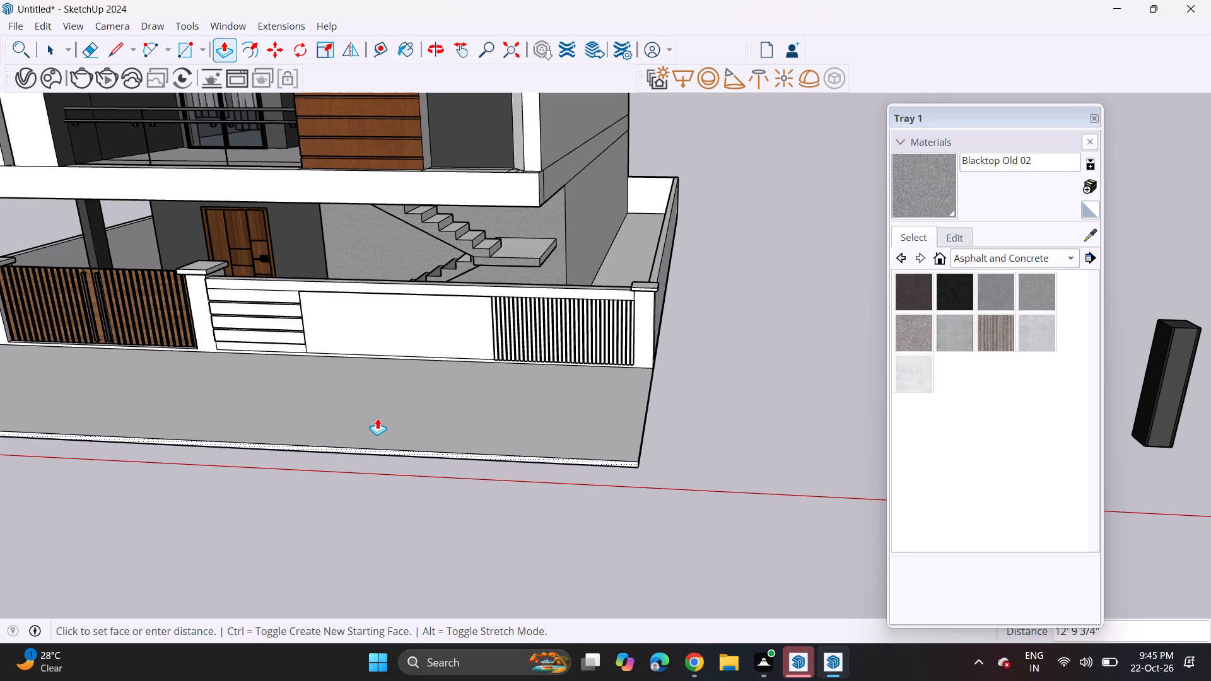
pyautogui.click(377, 418)
# Draw a line about 1' 2 5/16" long across the stair-side corner pier's side face, extending the side wall's base line to the front edge.
pyautogui.moveTo(321, 351); pyautogui.dragTo(447, 352, button='middle')
pyautogui.moveTo(435, 351); pyautogui.dragTo(252, 310, button='middle')
pyautogui.keyDown('shift'); pyautogui.moveTo(493, 355); pyautogui.dragTo(291, 323, button='middle'); pyautogui.keyUp('shift')
pyautogui.keyDown('shift'); pyautogui.scroll(1, 484, 354); pyautogui.keyUp('shift')
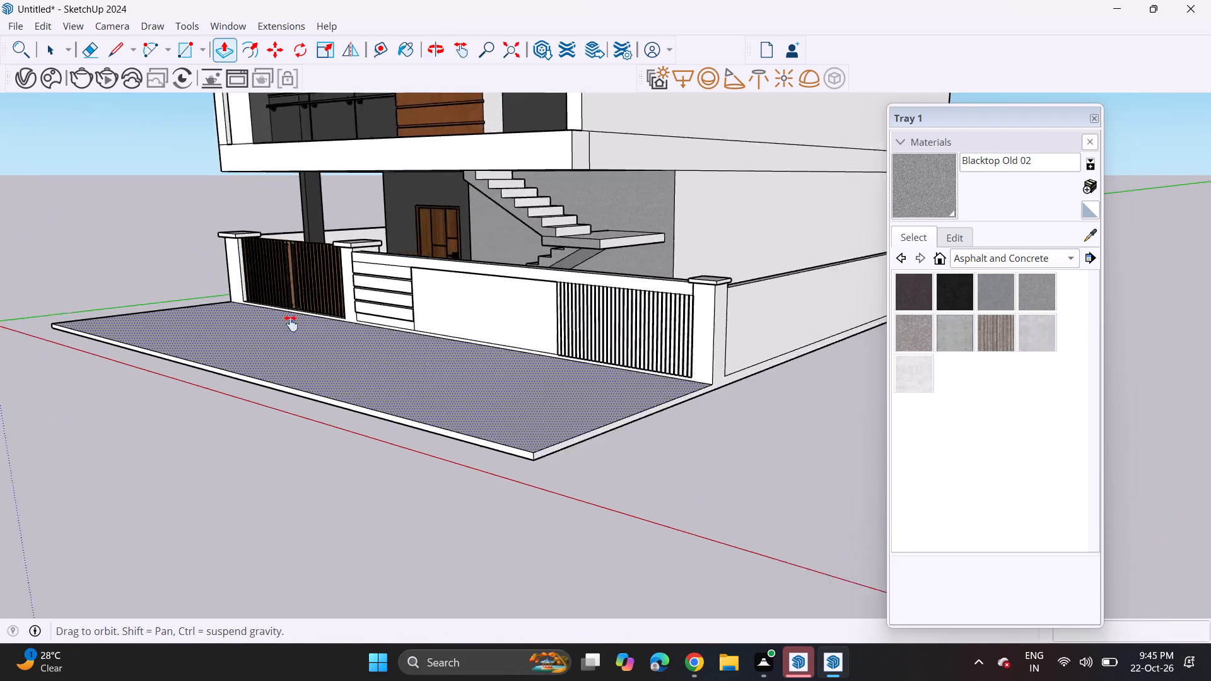
pyautogui.keyDown('shift'); pyautogui.moveTo(291, 323); pyautogui.dragTo(191, 300, button='middle'); pyautogui.keyUp('shift')
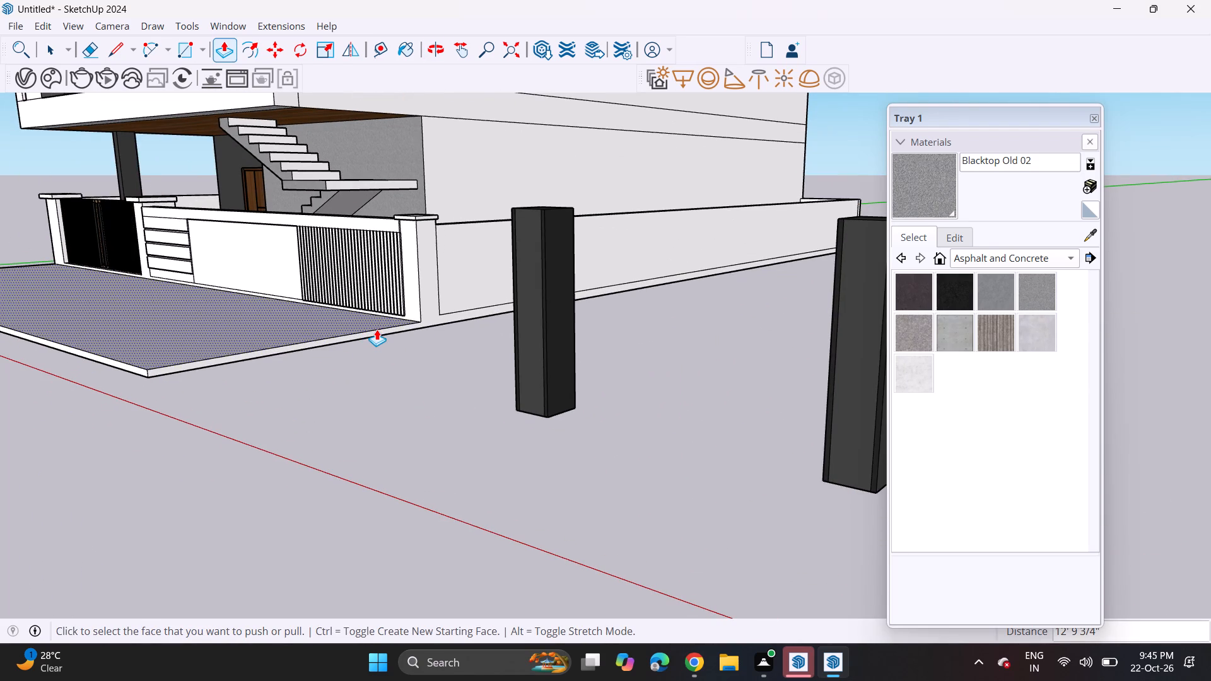
pyautogui.click(114, 54)
pyautogui.scroll(5, 395, 317)
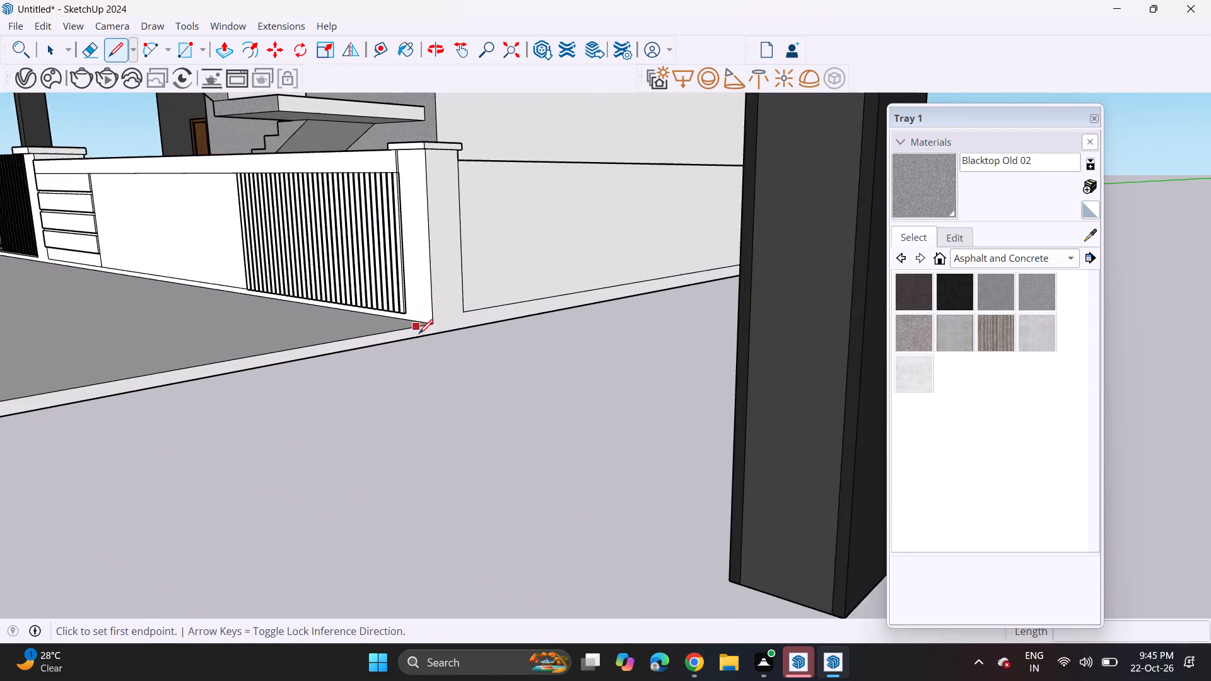
pyautogui.scroll(5, 419, 334)
pyautogui.click(487, 302)
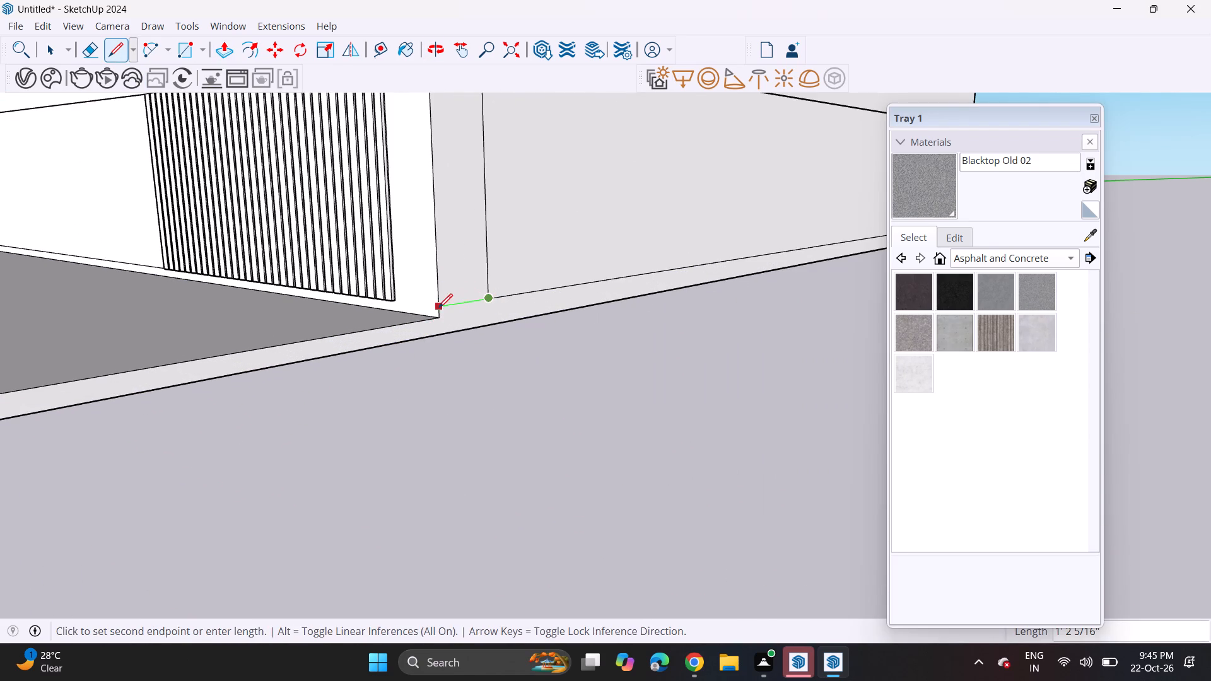
pyautogui.click(438, 308)
# Draw a line about 56' 2 15/16" long along the base of the gate-side compound wall, from the corner pier to the rear corner.
pyautogui.scroll(-7, 318, 306)
pyautogui.moveTo(238, 291); pyautogui.dragTo(549, 292, button='middle')
pyautogui.scroll(-13, 483, 306)
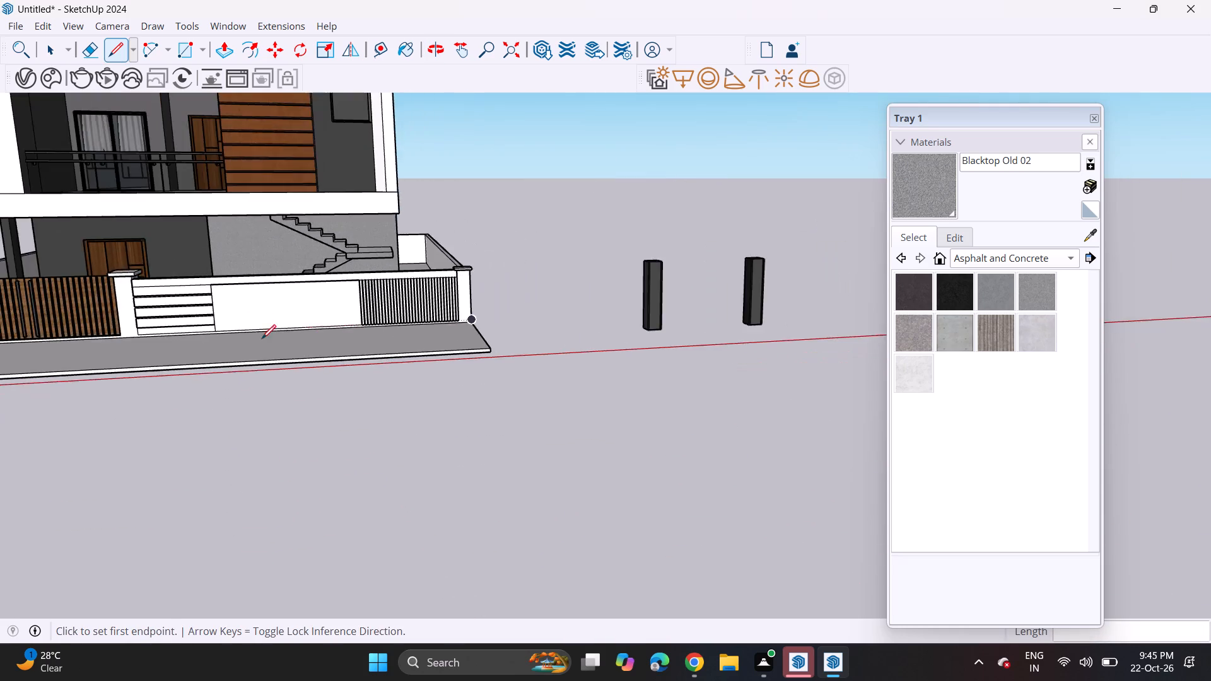
pyautogui.scroll(-7, 262, 339)
pyautogui.keyDown('shift'); pyautogui.moveTo(146, 325); pyautogui.dragTo(612, 280, button='middle'); pyautogui.keyUp('shift')
pyautogui.moveTo(532, 285); pyautogui.dragTo(855, 282, button='middle')
pyautogui.scroll(6, 676, 331)
pyautogui.scroll(6, 549, 268)
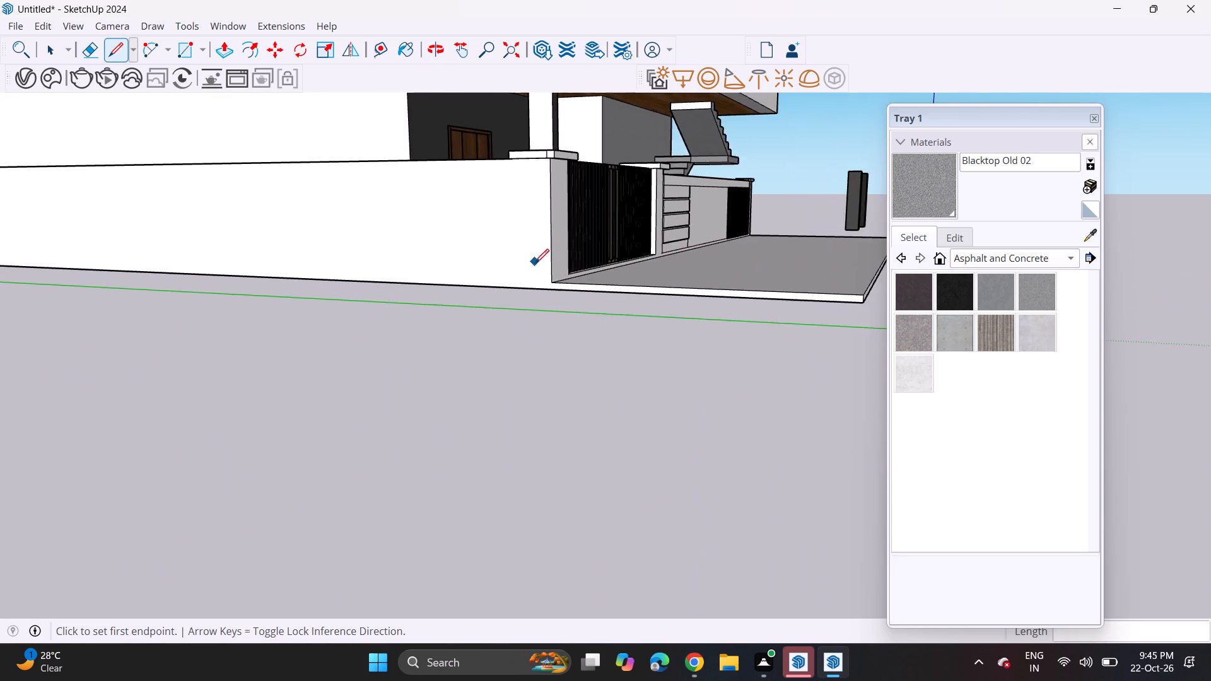
pyautogui.scroll(7, 542, 271)
pyautogui.click(558, 287)
pyautogui.scroll(-13, 401, 266)
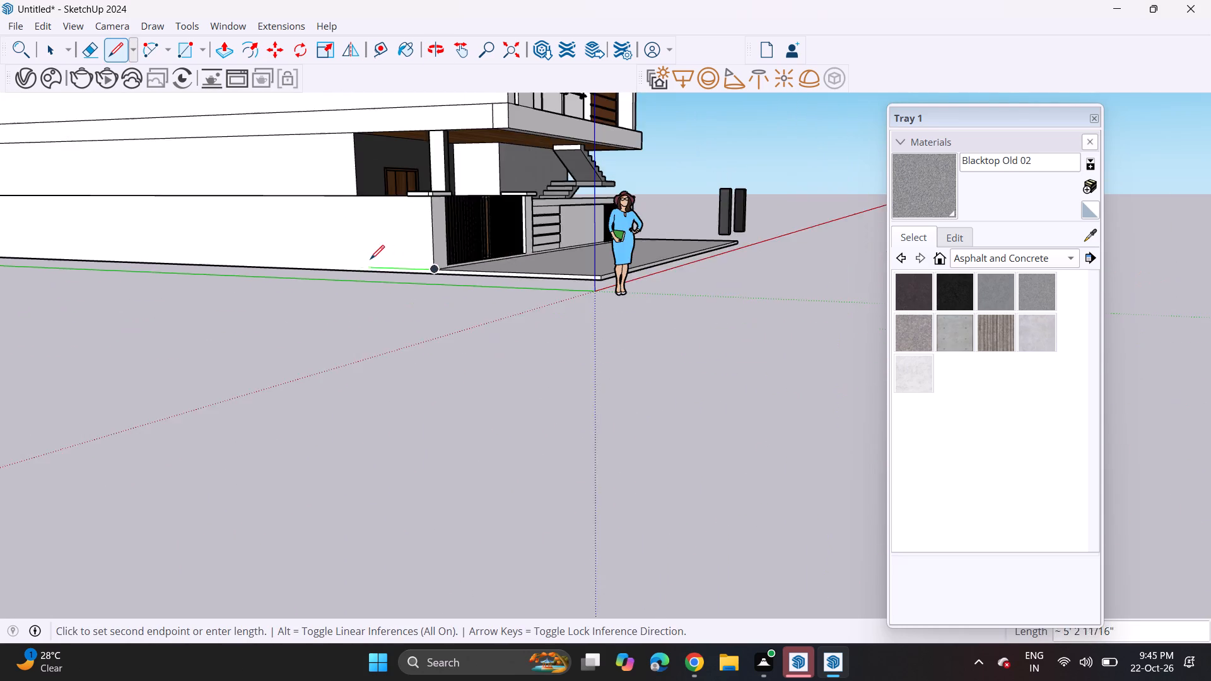
pyautogui.keyDown('shift'); pyautogui.moveTo(361, 257); pyautogui.dragTo(1012, 324, button='middle'); pyautogui.keyUp('shift')
pyautogui.click(428, 297)
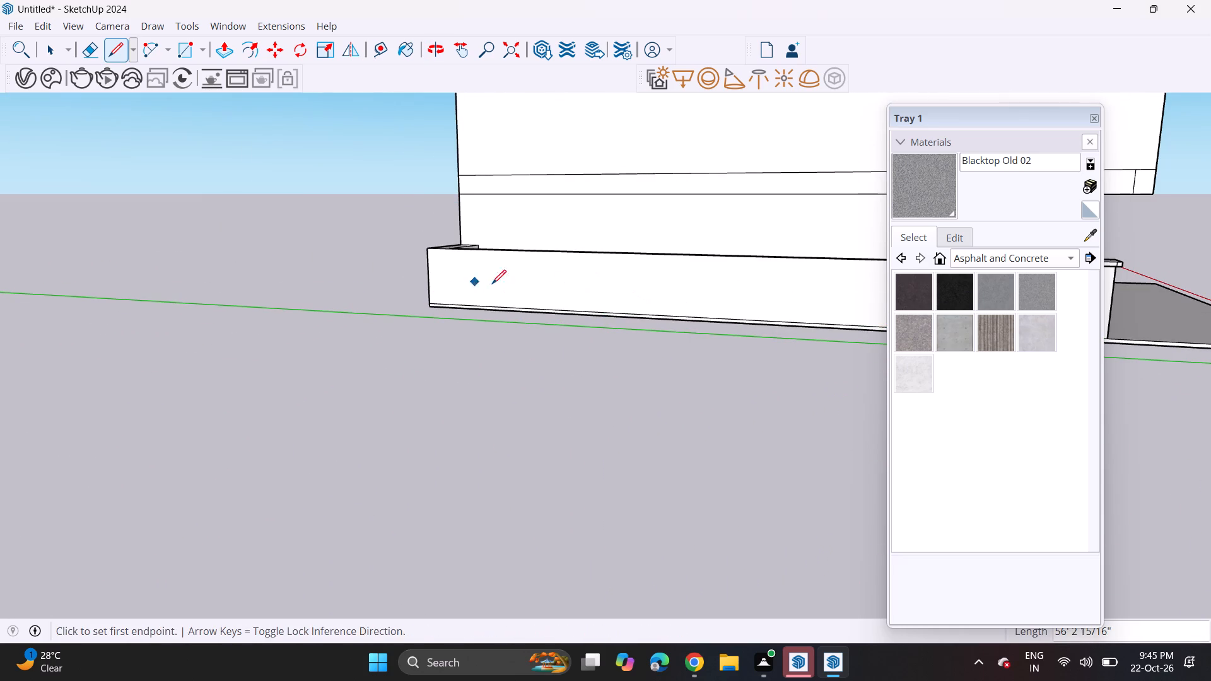
# Push/Pull the gate-side wall's base strip outward about 10' 6 1/4" to form a side slab.
pyautogui.moveTo(542, 288); pyautogui.dragTo(311, 313, button='middle')
pyautogui.scroll(1, 237, 310)
pyautogui.click(221, 47)
pyautogui.scroll(4, 561, 400)
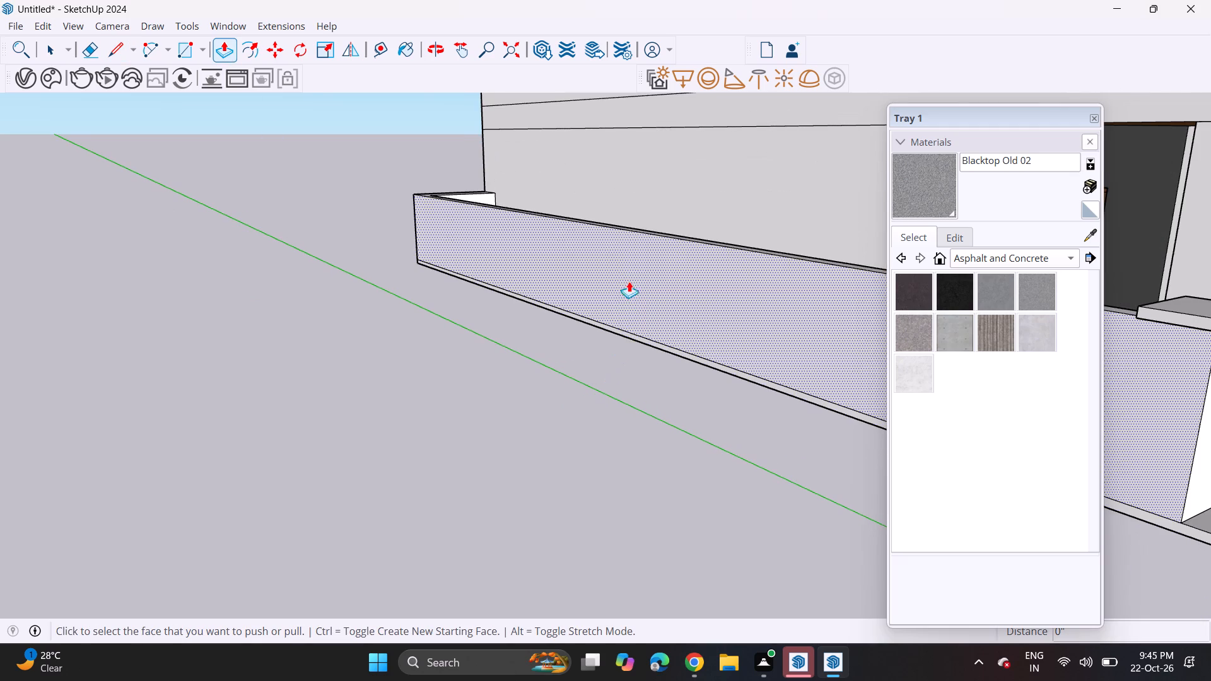
pyautogui.click(629, 335)
pyautogui.click(438, 390)
# Repeat the same 10' 6 1/4" extrusion on the base strip of the stair-side compound wall.
pyautogui.moveTo(542, 352); pyautogui.dragTo(308, 358, button='middle')
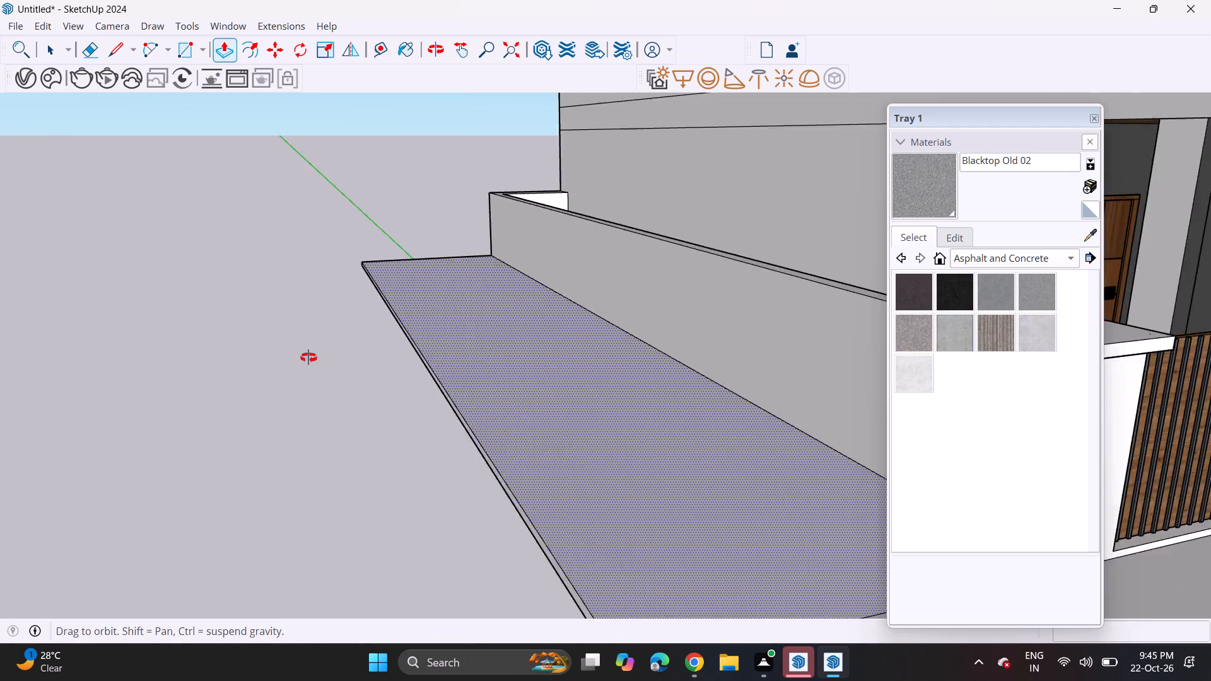
pyautogui.moveTo(308, 358); pyautogui.dragTo(182, 361, button='middle')
pyautogui.scroll(1, 175, 358)
pyautogui.scroll(-20, 172, 349)
pyautogui.scroll(-1, 172, 349)
pyautogui.scroll(1, 493, 447)
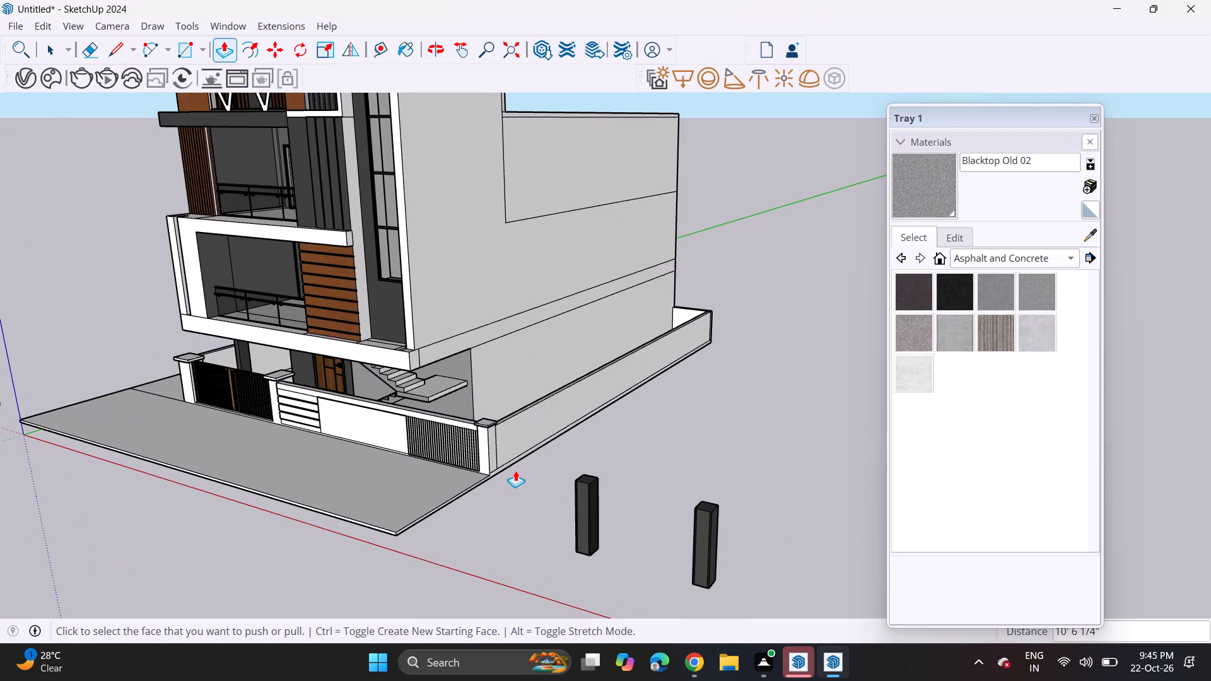
pyautogui.scroll(4, 515, 470)
pyautogui.doubleClick(508, 458)
# Push/Pull the stair-side slab by about 2 5/16" to level it with the front slab at the corner pier.
pyautogui.moveTo(425, 444); pyautogui.dragTo(584, 422, button='middle')
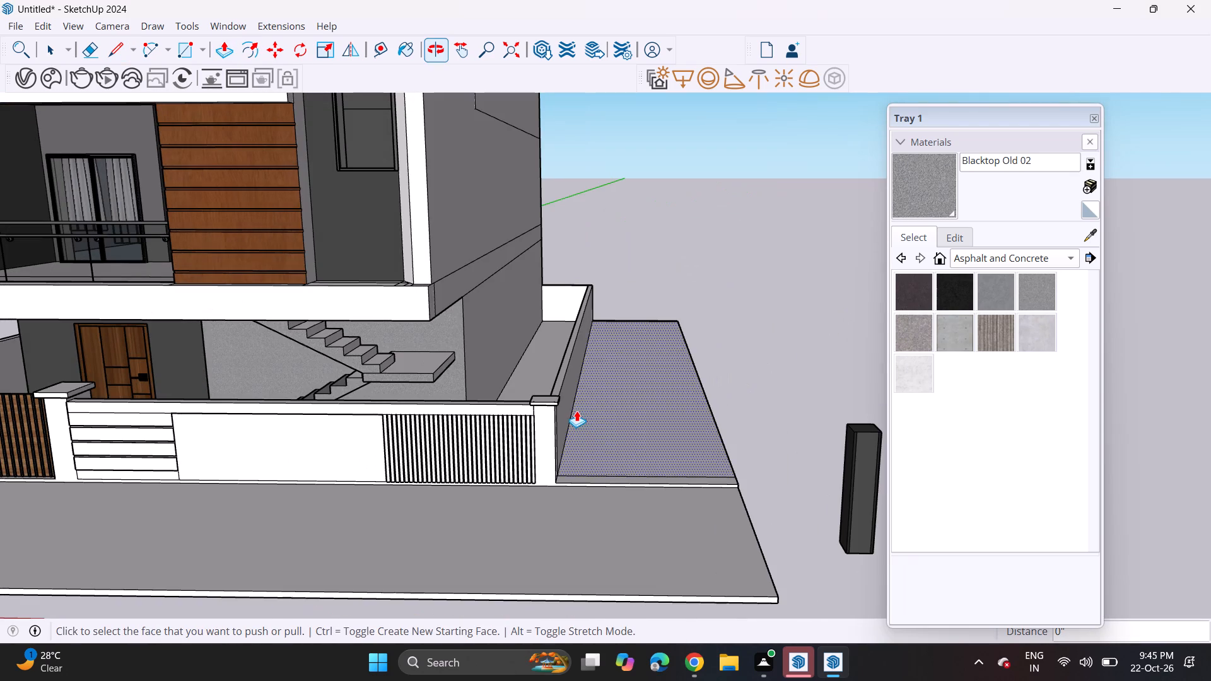
pyautogui.click(575, 479)
pyautogui.click(571, 491)
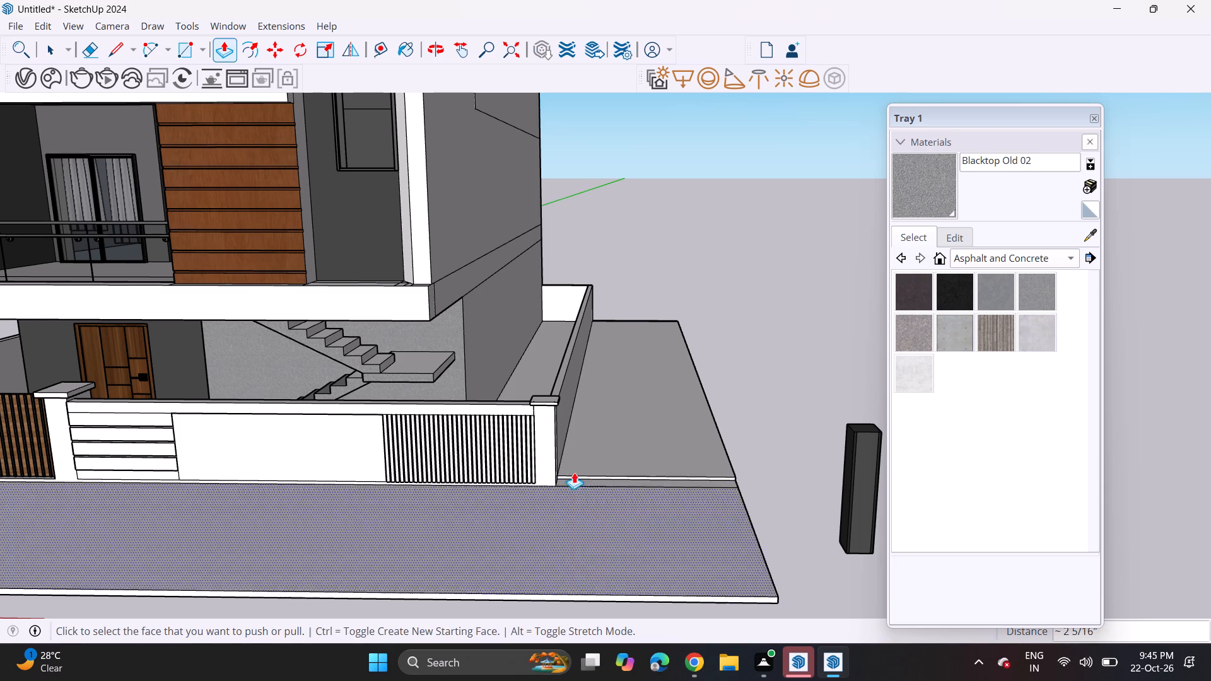
pyautogui.scroll(4, 602, 464)
pyautogui.click(602, 464)
pyautogui.click(597, 487)
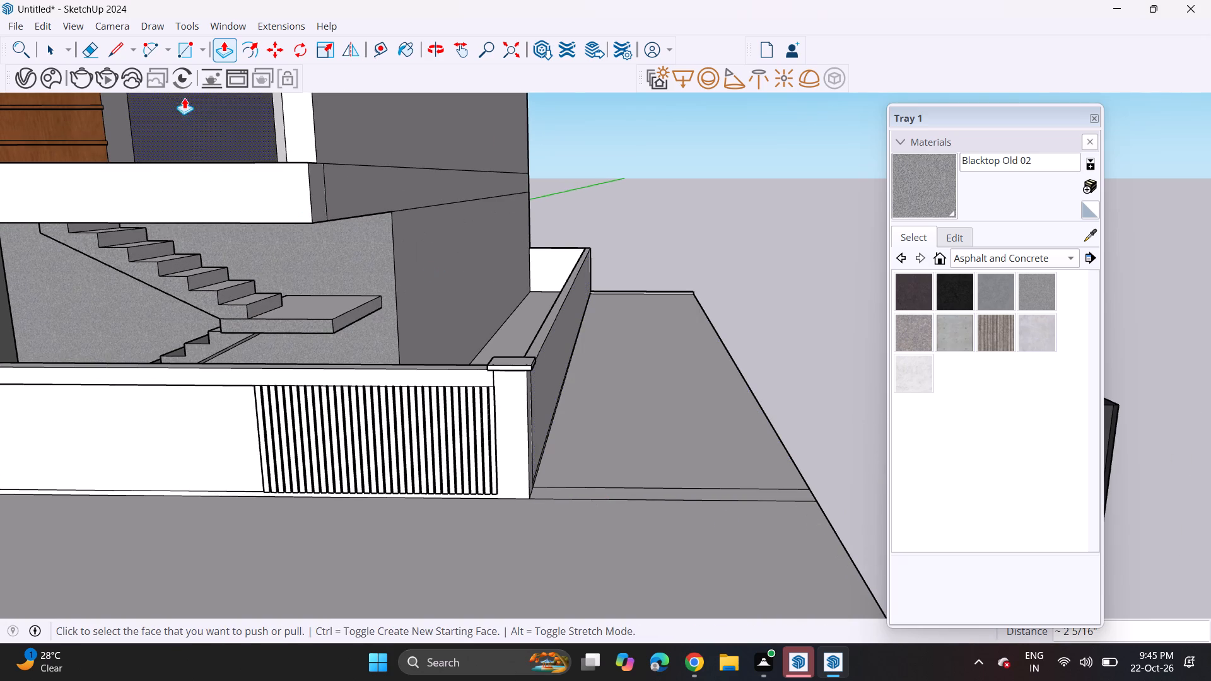
# Erase the leftover seam lines between the front slab and the side slabs at both corner piers.
pyautogui.click(85, 46)
pyautogui.moveTo(595, 441); pyautogui.dragTo(574, 527)
pyautogui.scroll(-7, 529, 448)
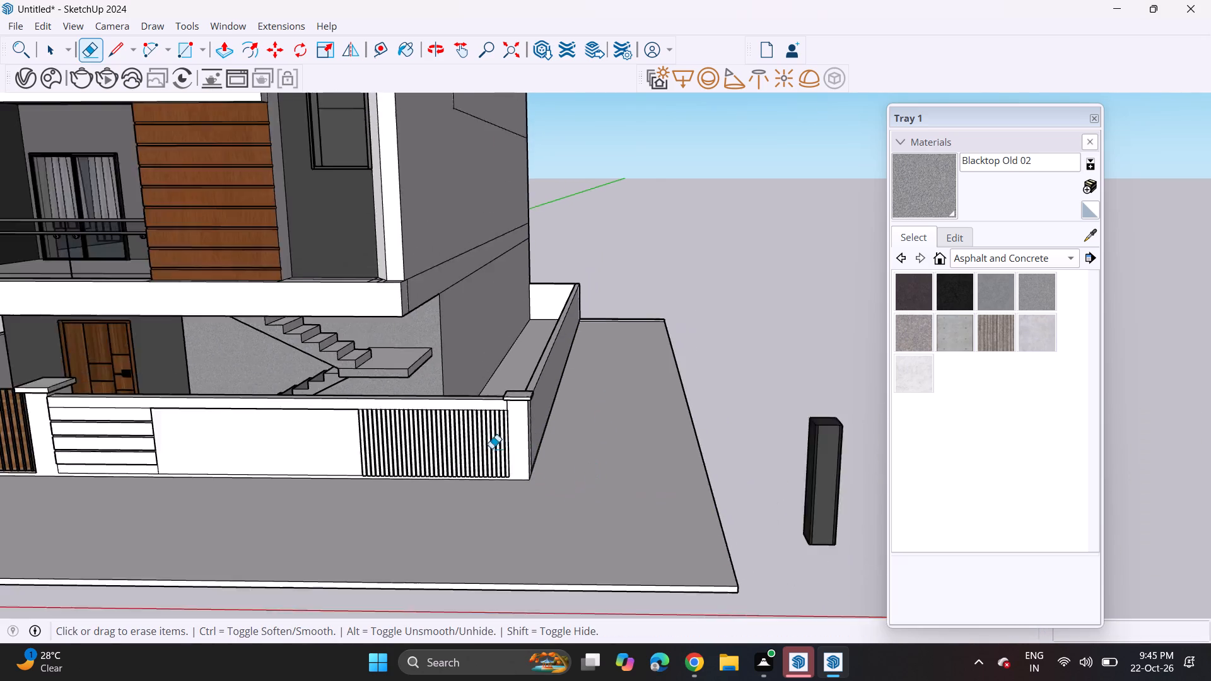
pyautogui.moveTo(350, 443); pyautogui.dragTo(732, 456, button='middle')
pyautogui.scroll(-6, 656, 431)
pyautogui.moveTo(409, 455); pyautogui.dragTo(402, 481)
pyautogui.scroll(1, 443, 455)
# Examine the full house elevation, compound wall and surrounding slab from the front.
pyautogui.moveTo(443, 448); pyautogui.dragTo(460, 421, button='middle')
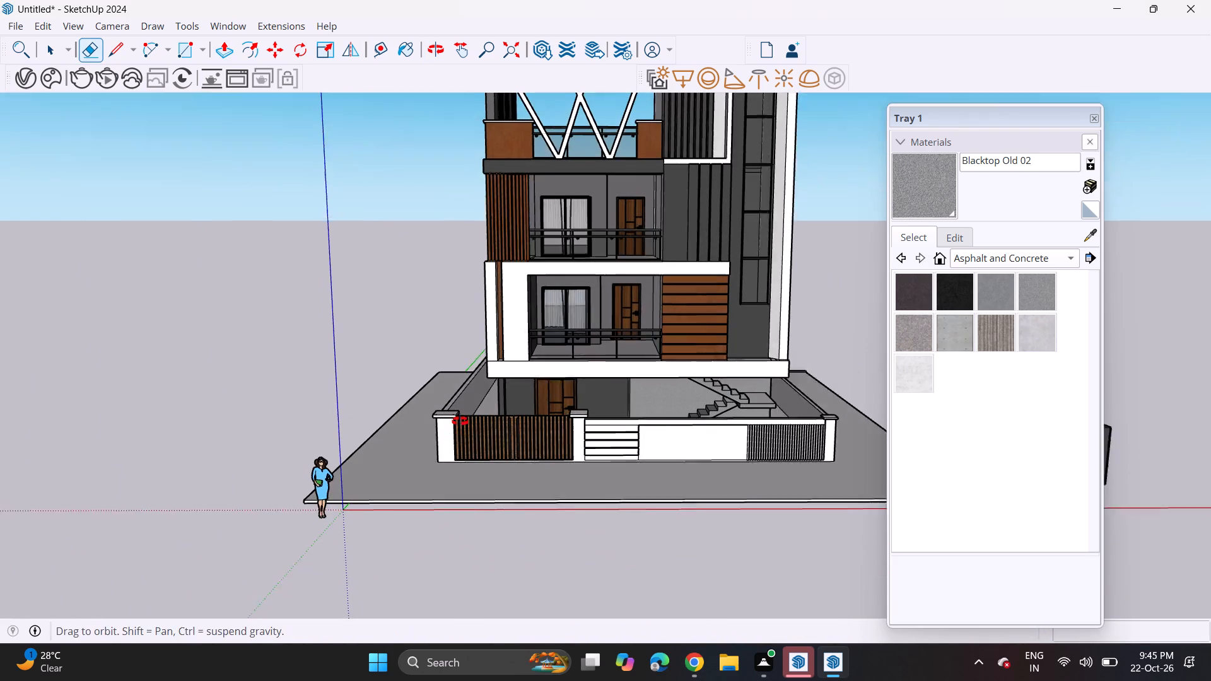
pyautogui.moveTo(460, 421); pyautogui.dragTo(465, 415, button='middle')
pyautogui.moveTo(524, 382); pyautogui.dragTo(414, 421, button='middle')
pyautogui.moveTo(438, 410); pyautogui.dragTo(460, 356, button='middle')
pyautogui.scroll(1, 460, 356)
pyautogui.keyDown('shift'); pyautogui.moveTo(546, 311); pyautogui.dragTo(544, 444, button='middle'); pyautogui.keyUp('shift')
pyautogui.scroll(-1, 541, 429)
pyautogui.moveTo(537, 426); pyautogui.dragTo(528, 375, button='middle')
pyautogui.scroll(1, 528, 375)
pyautogui.keyDown('shift'); pyautogui.moveTo(528, 376); pyautogui.dragTo(556, 298, button='middle'); pyautogui.keyUp('shift')
pyautogui.keyDown('shift'); pyautogui.scroll(1, 546, 331); pyautogui.keyUp('shift')
pyautogui.scroll(-3, 556, 297)
pyautogui.moveTo(556, 297); pyautogui.dragTo(522, 345, button='middle')
pyautogui.moveTo(522, 345); pyautogui.dragTo(511, 393, button='middle')
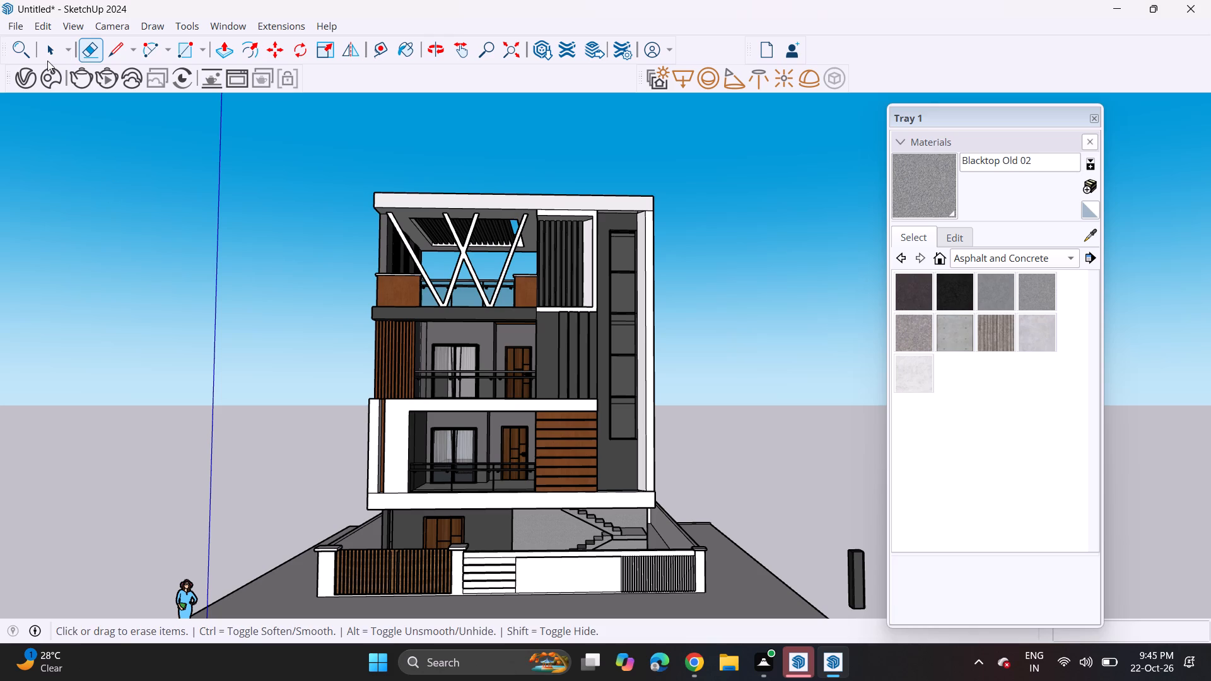
# Import the Pot+Plant model from Downloads and place it on the front slab before the wall's banded panel, near the door-side pier.
pyautogui.click(23, 27)
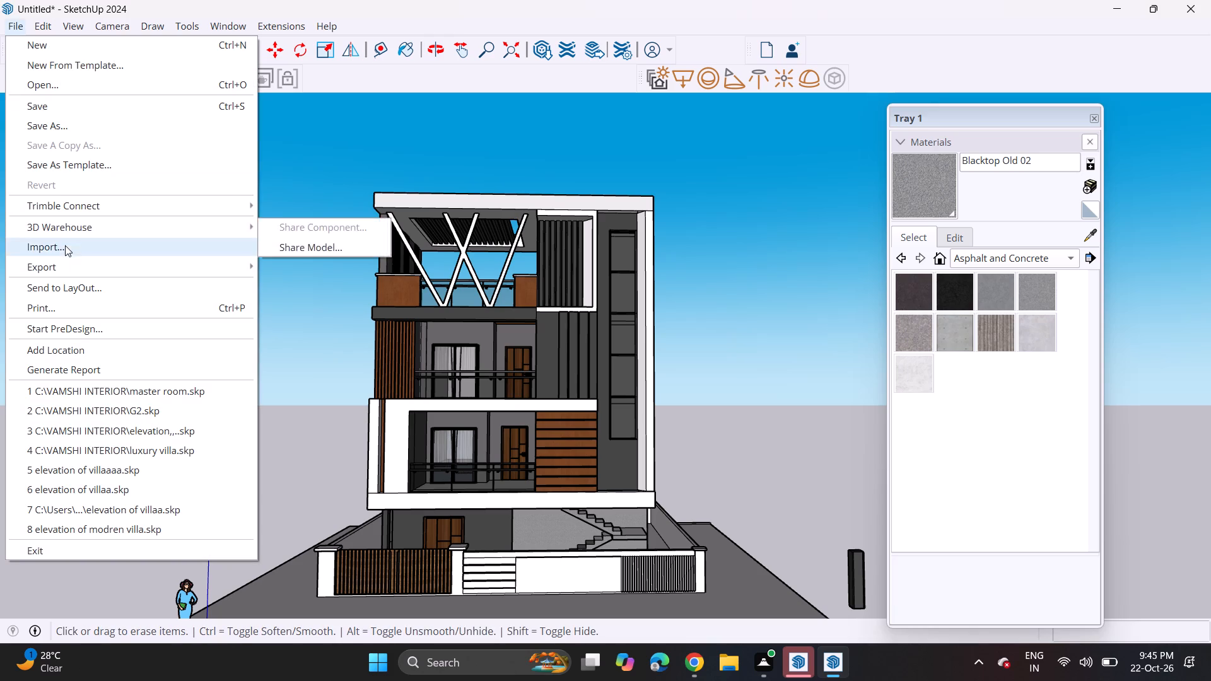
pyautogui.click(65, 245)
pyautogui.scroll(-4, 270, 213)
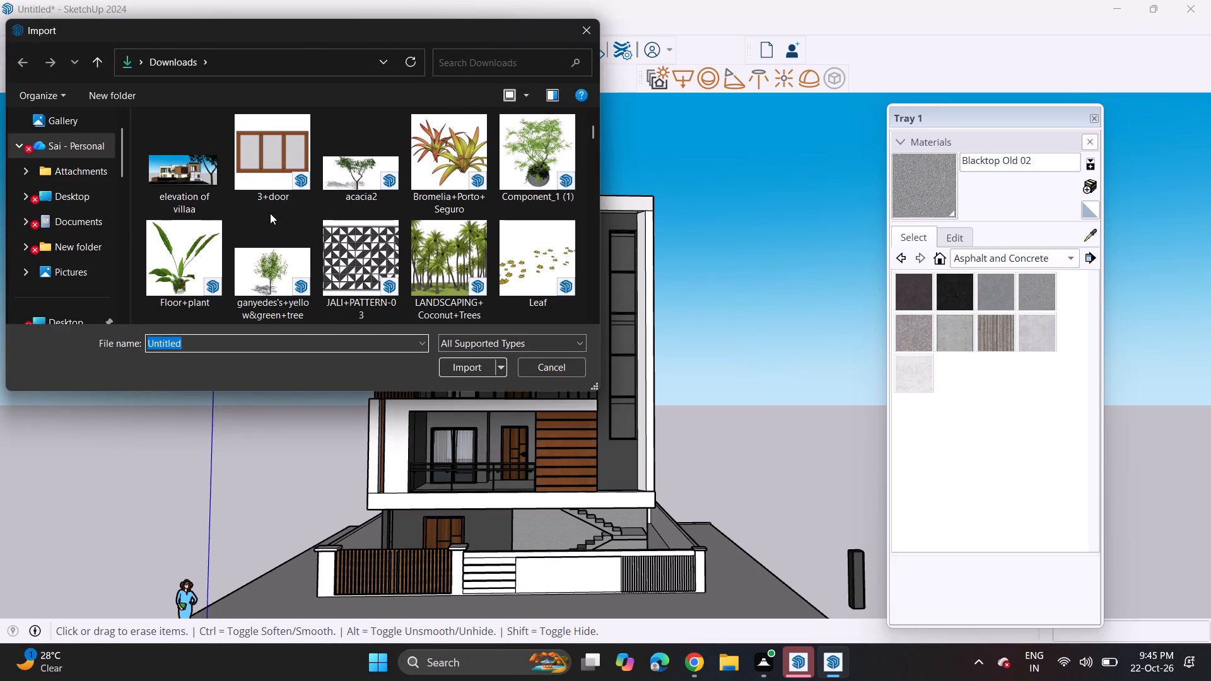
pyautogui.scroll(-2, 272, 213)
pyautogui.click(281, 255)
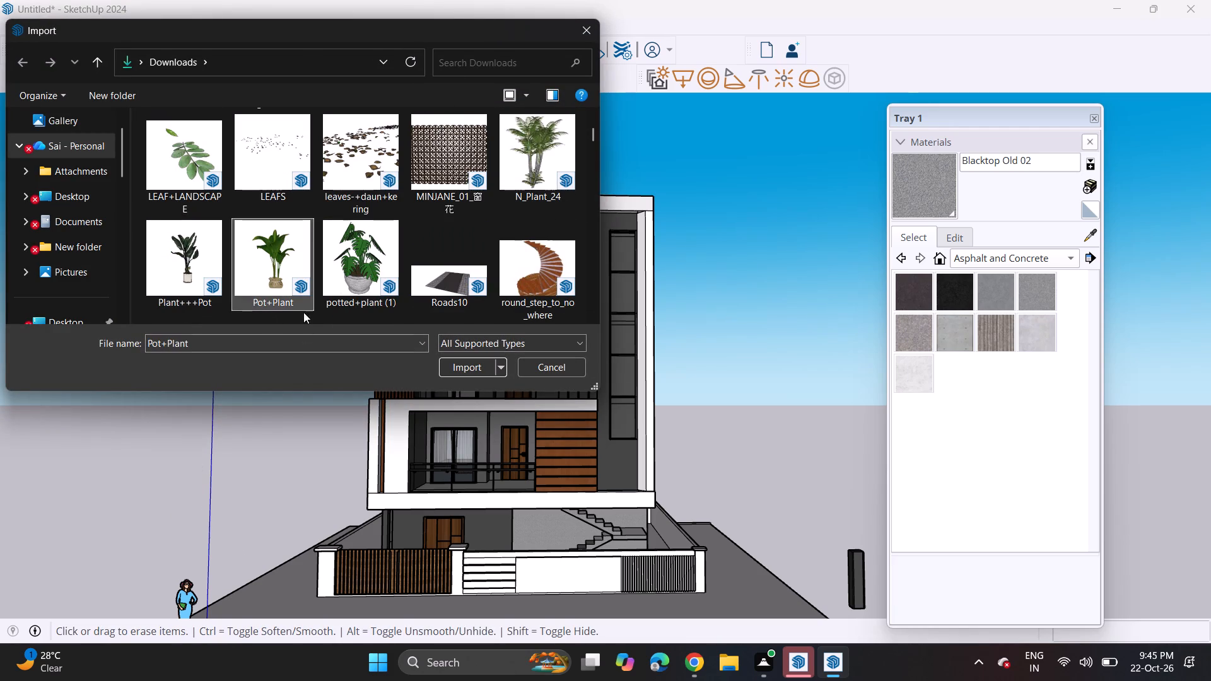
pyautogui.click(473, 363)
pyautogui.scroll(-3, 483, 395)
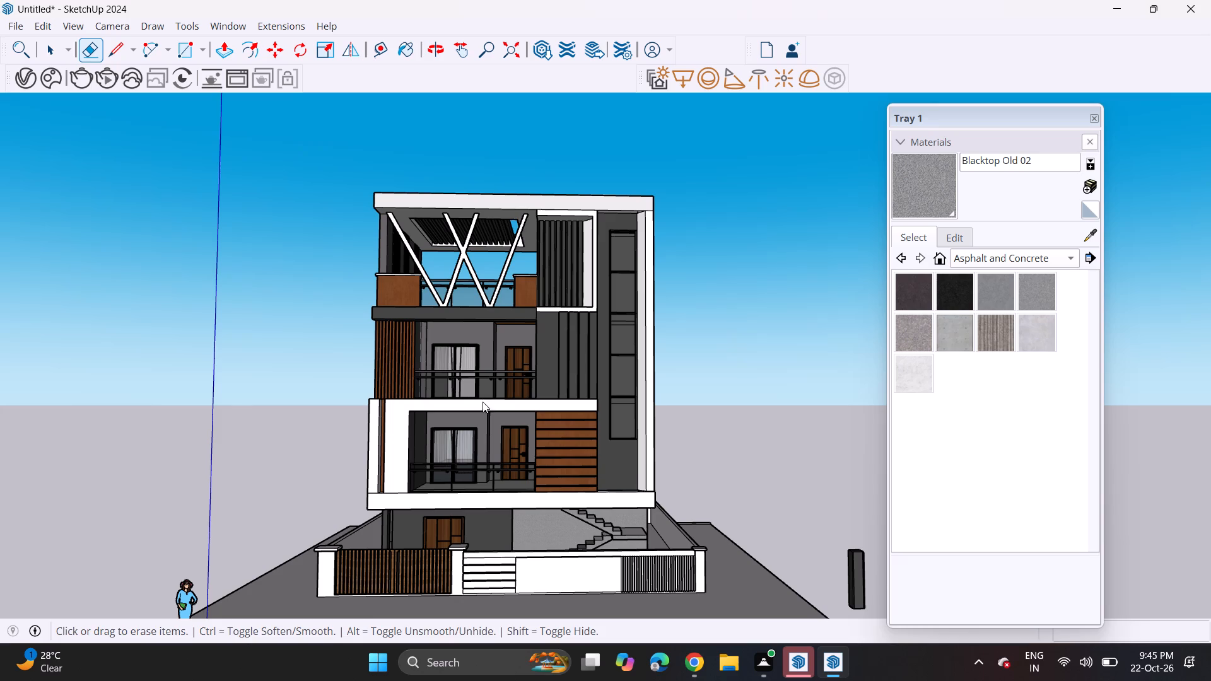
pyautogui.scroll(-3, 483, 402)
pyautogui.moveTo(467, 413); pyautogui.dragTo(431, 141, button='middle')
pyautogui.moveTo(431, 141); pyautogui.dragTo(420, 317, button='middle')
pyautogui.scroll(13, 430, 365)
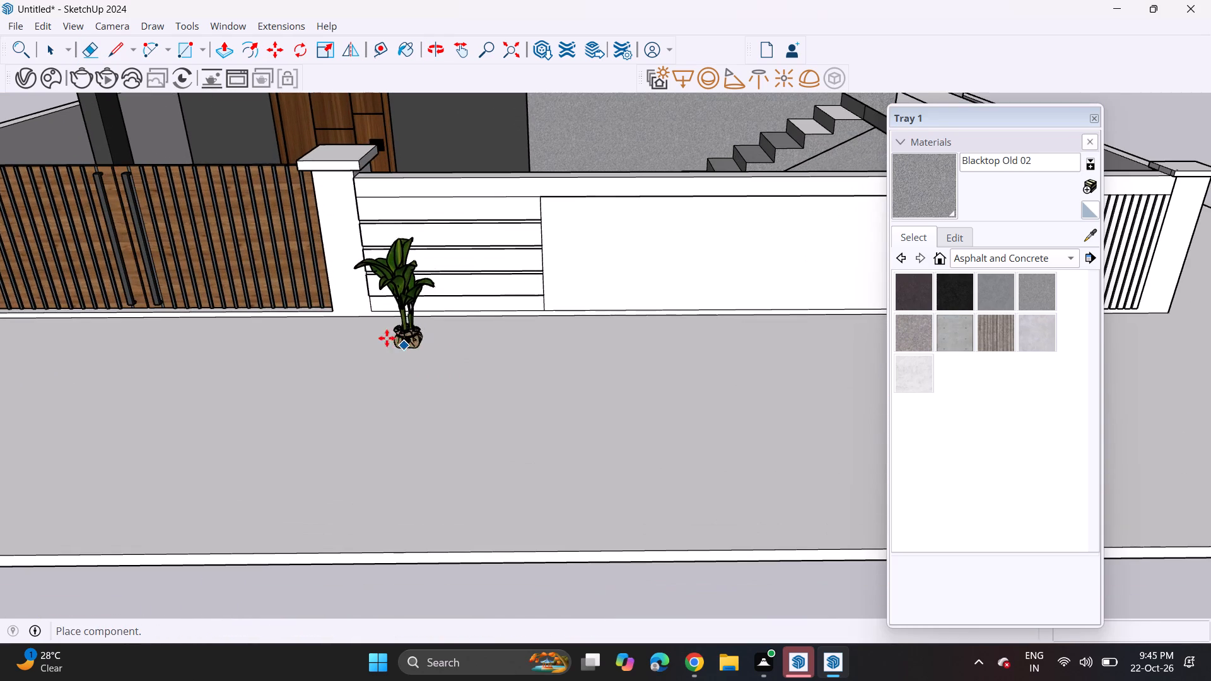
pyautogui.click(385, 330)
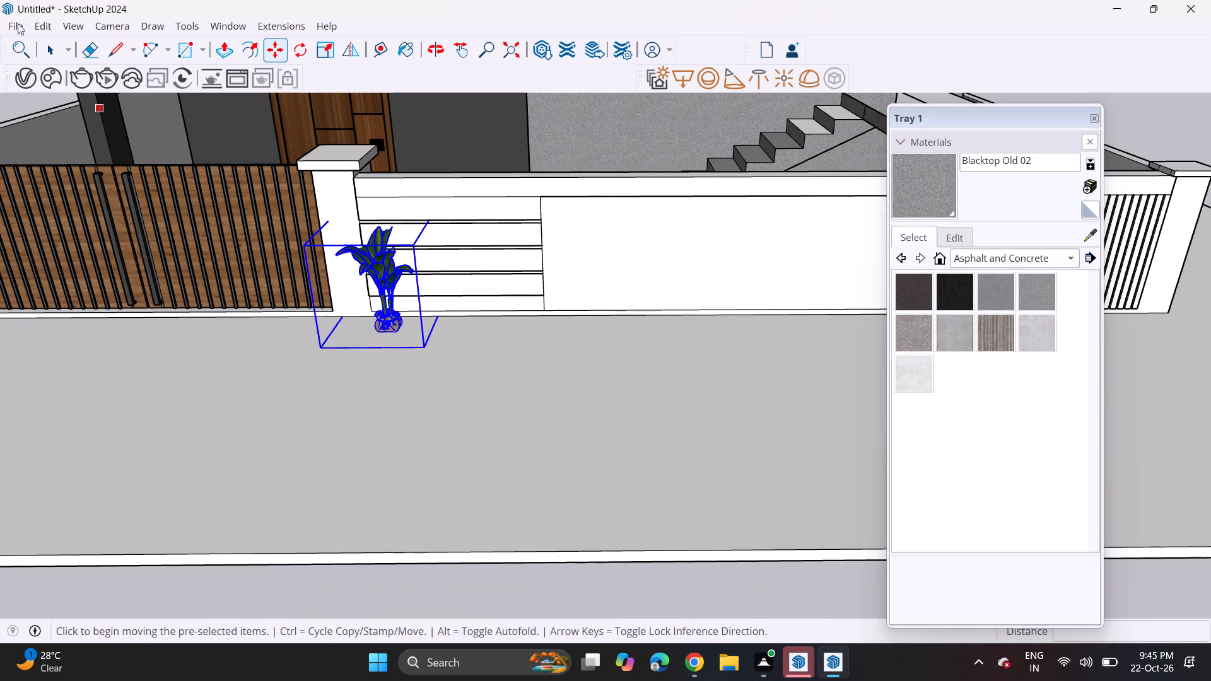
# Import the Floor+plant model from Downloads and place it on the front slab before the door-side pier, beside the existing pot plant.
pyautogui.click(20, 26)
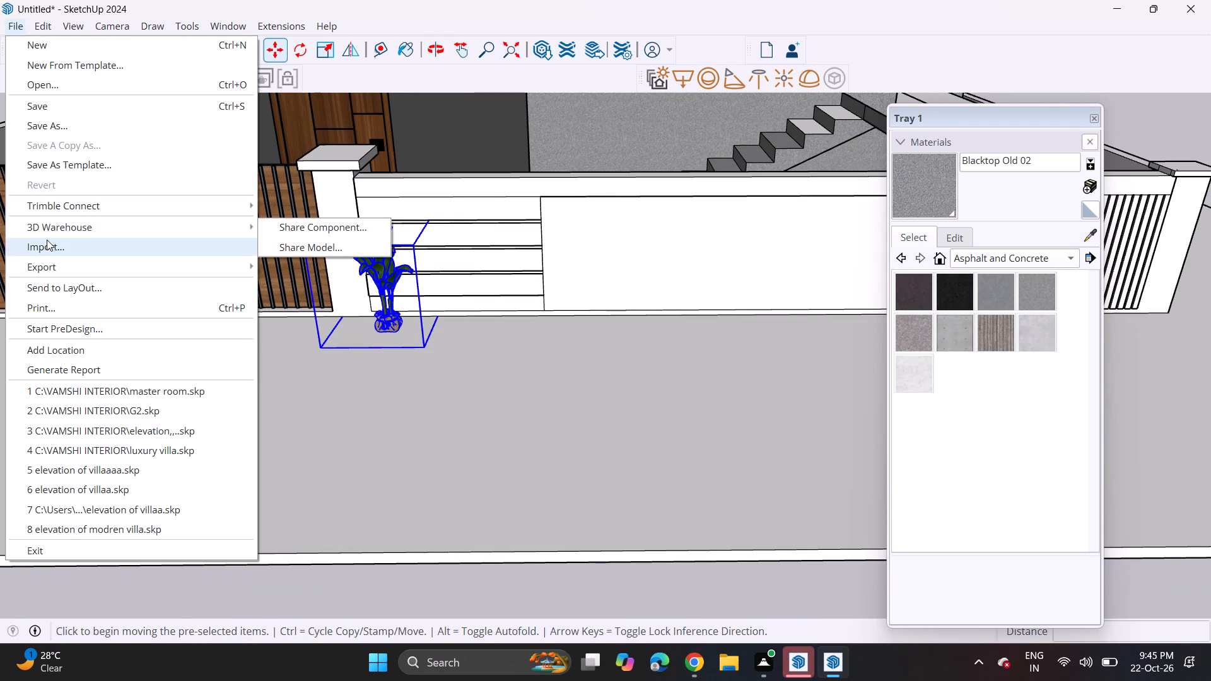
pyautogui.click(47, 240)
pyautogui.scroll(-8, 194, 221)
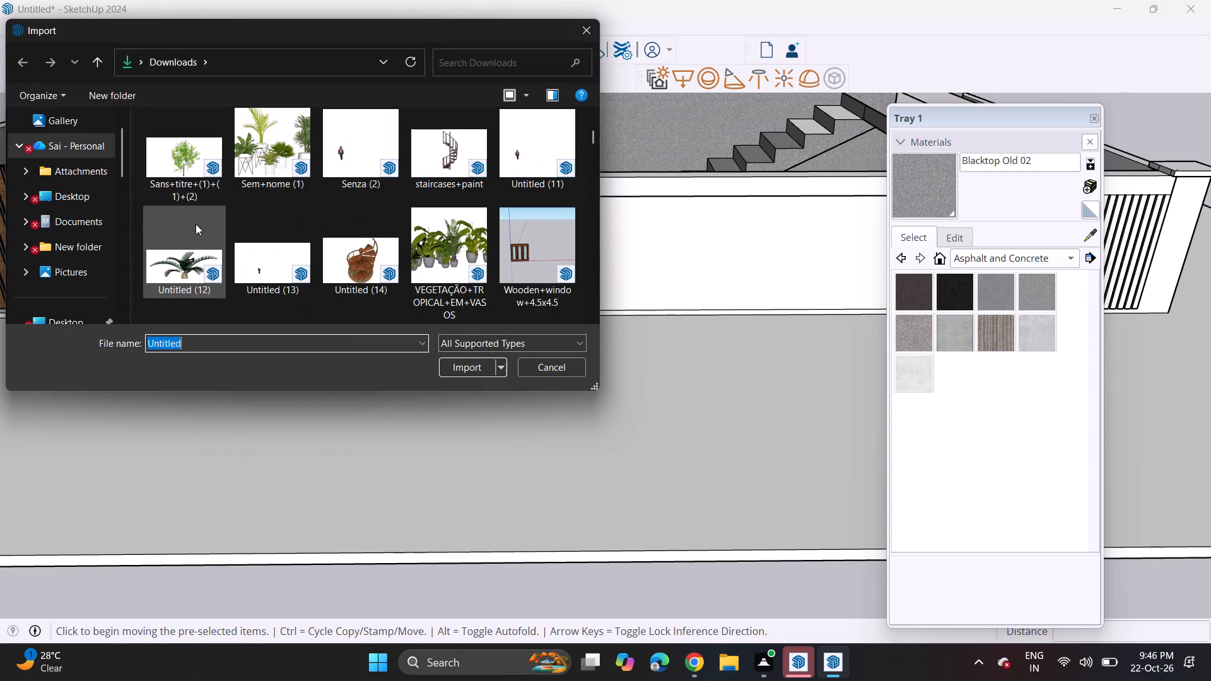
pyautogui.scroll(4, 196, 224)
pyautogui.click(190, 190)
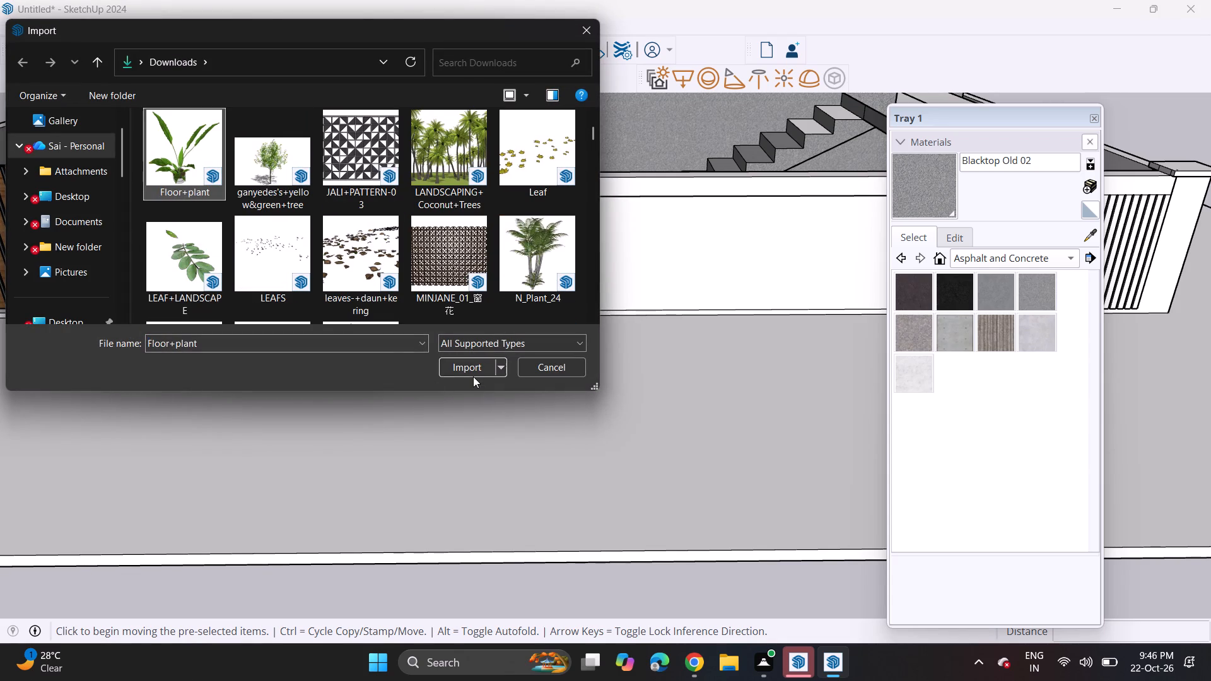
pyautogui.click(471, 373)
pyautogui.click(732, 364)
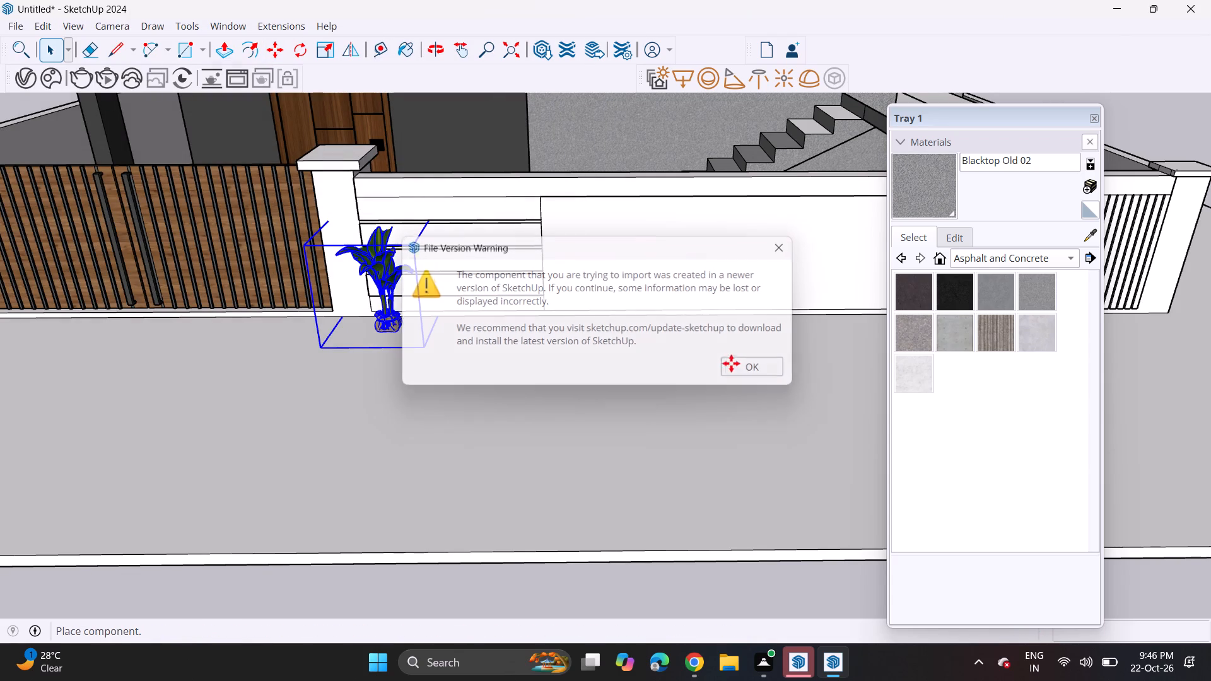
pyautogui.click(214, 359)
pyautogui.press('space')
pyautogui.click(194, 383)
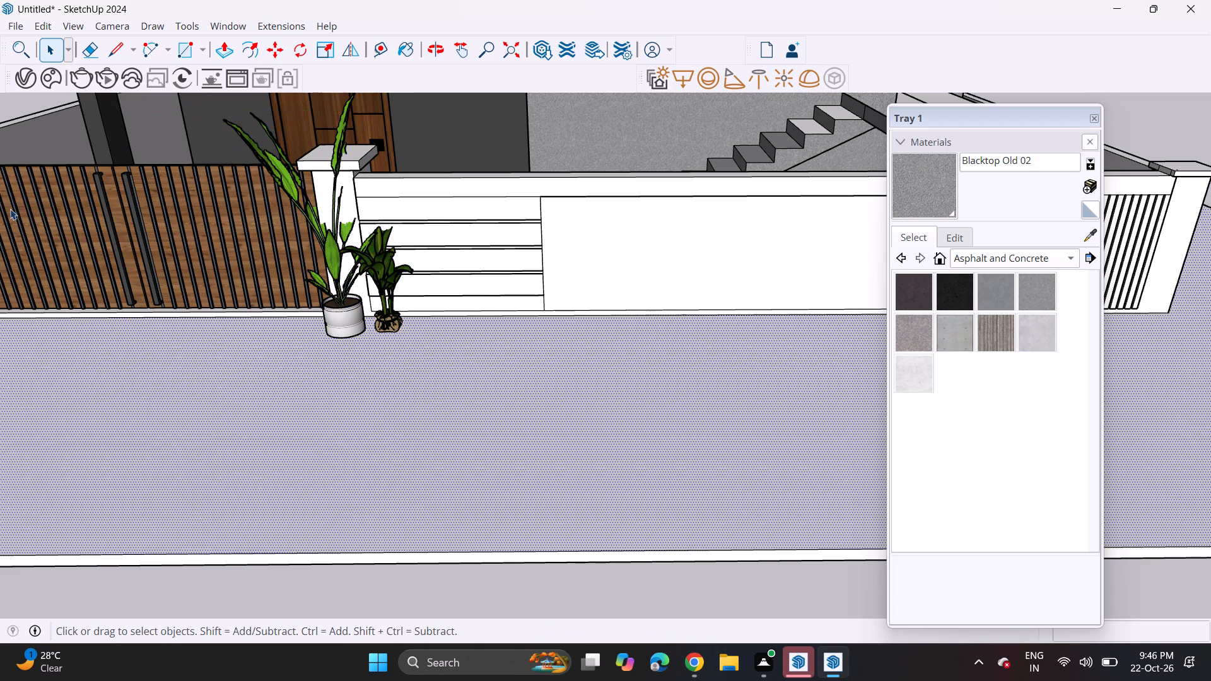
# Import the Sem+nome (1) plant group from Downloads and place it on the front slab before the wall's banded panel.
pyautogui.click(0, 26)
pyautogui.click(19, 23)
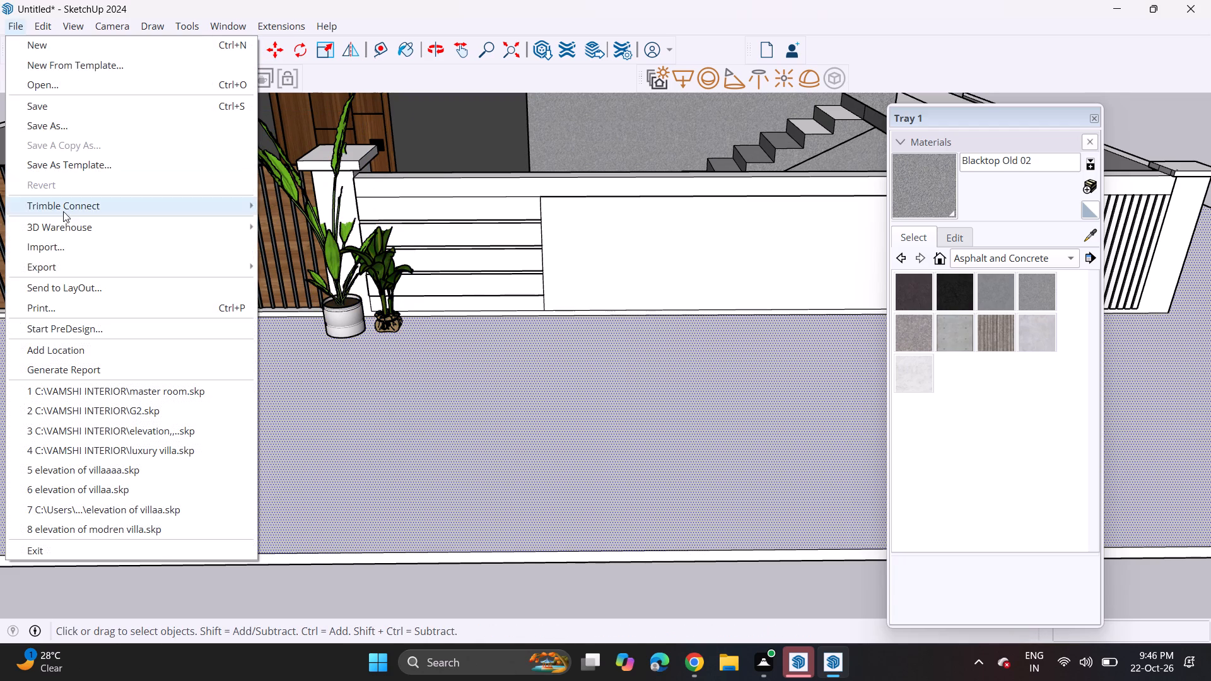
pyautogui.click(103, 247)
pyautogui.scroll(-7, 374, 254)
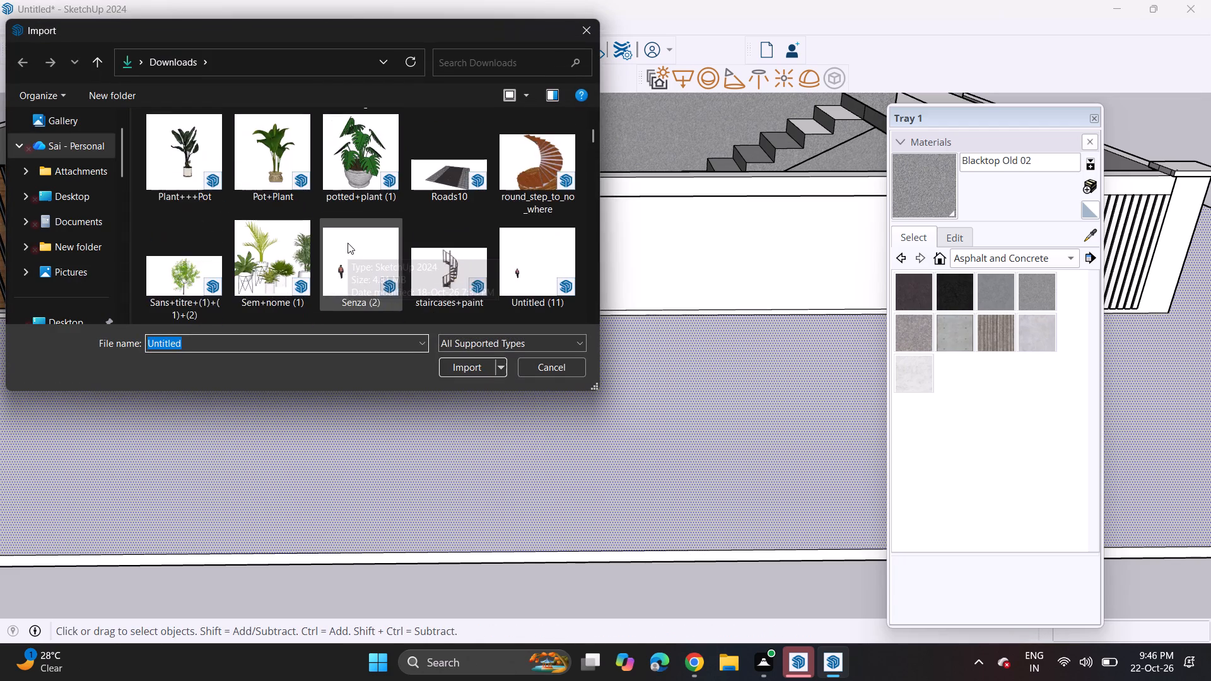
pyautogui.scroll(-1, 348, 242)
pyautogui.scroll(3, 361, 196)
pyautogui.scroll(-3, 349, 223)
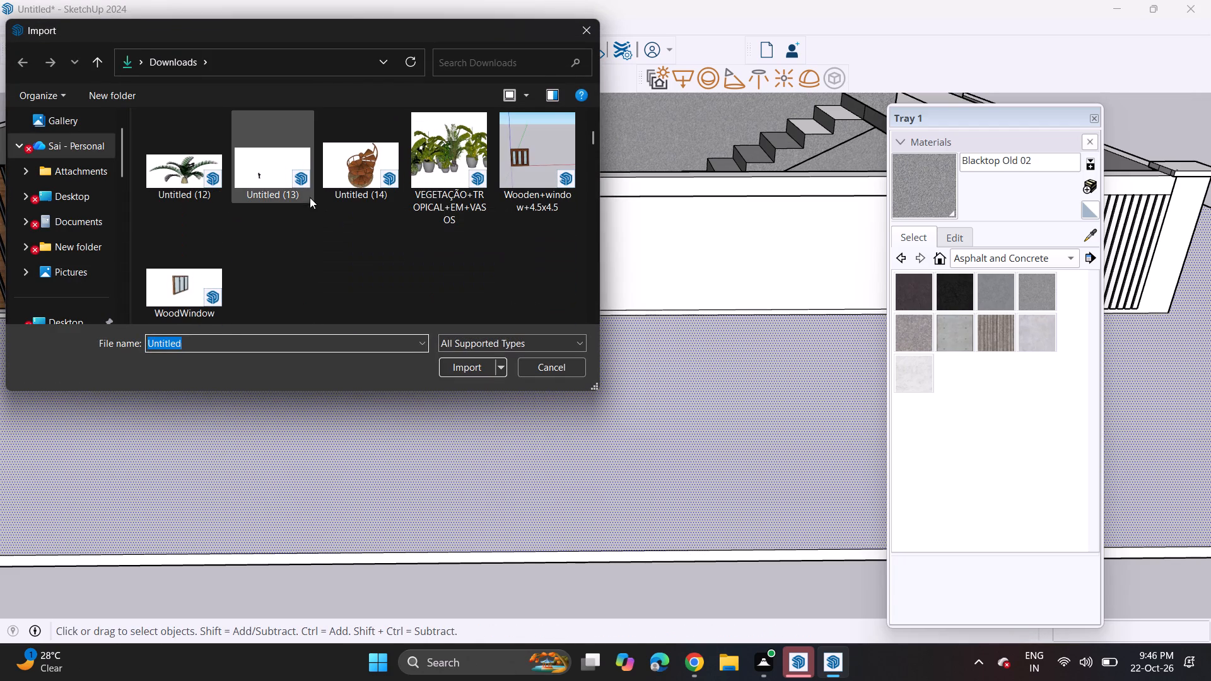
pyautogui.scroll(4, 310, 197)
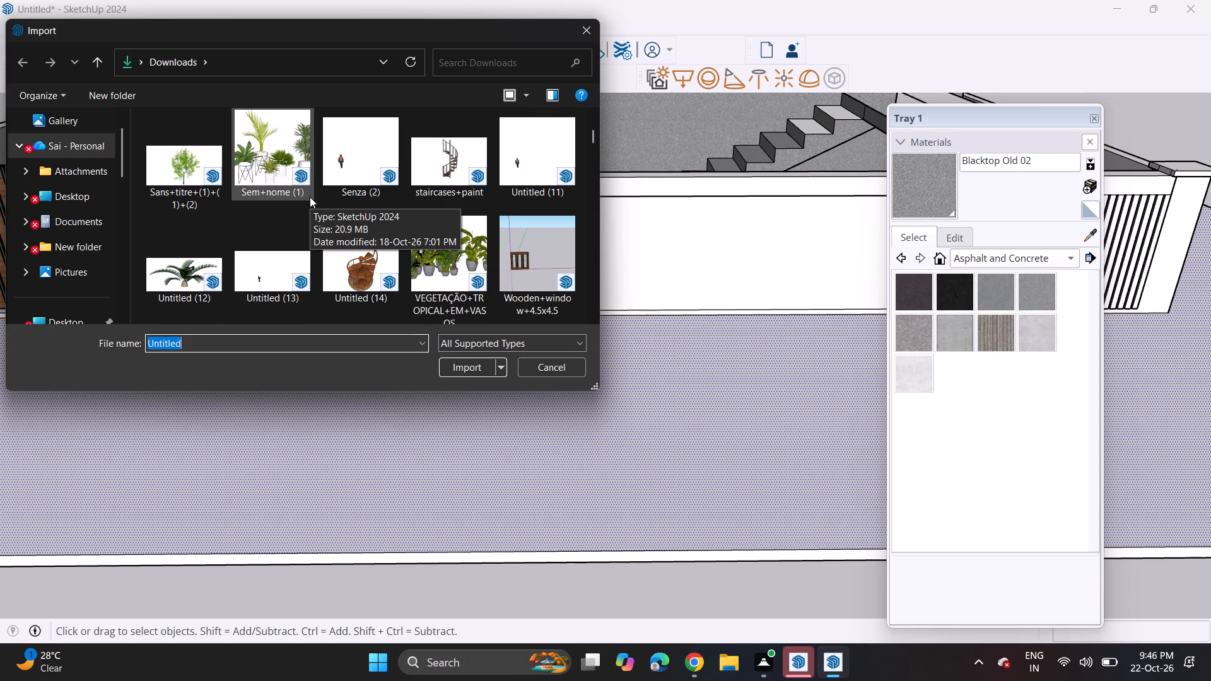
pyautogui.click(273, 173)
pyautogui.click(466, 371)
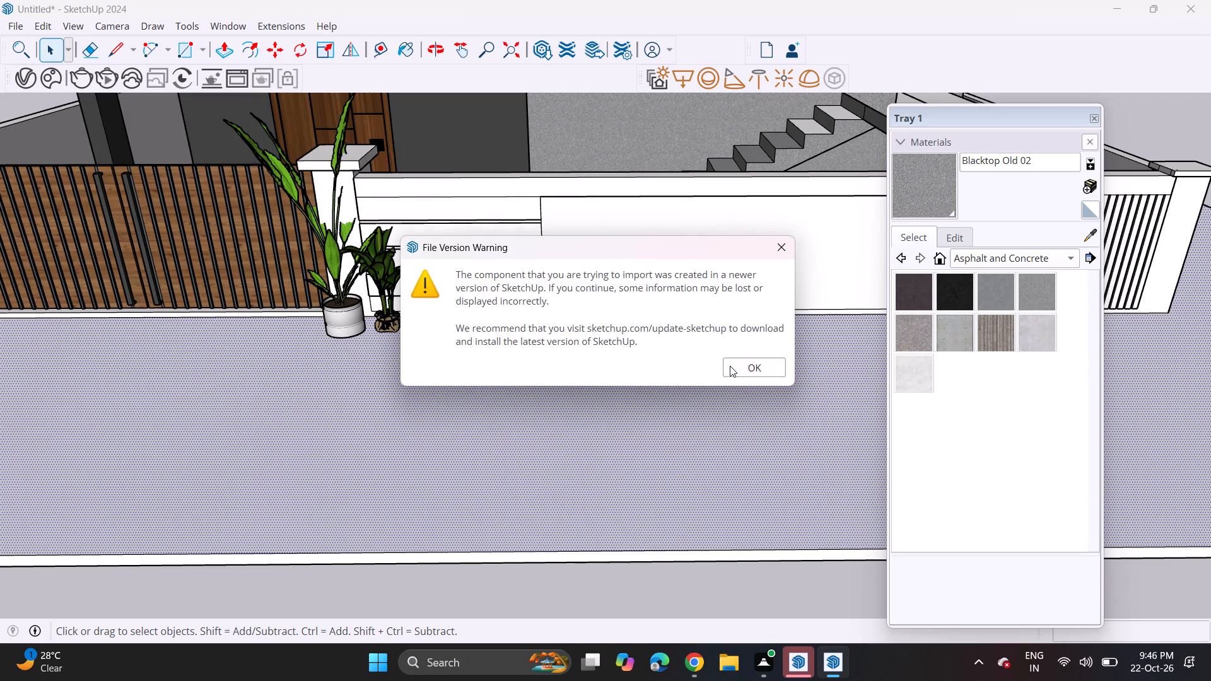
pyautogui.click(730, 366)
pyautogui.scroll(-7, 294, 379)
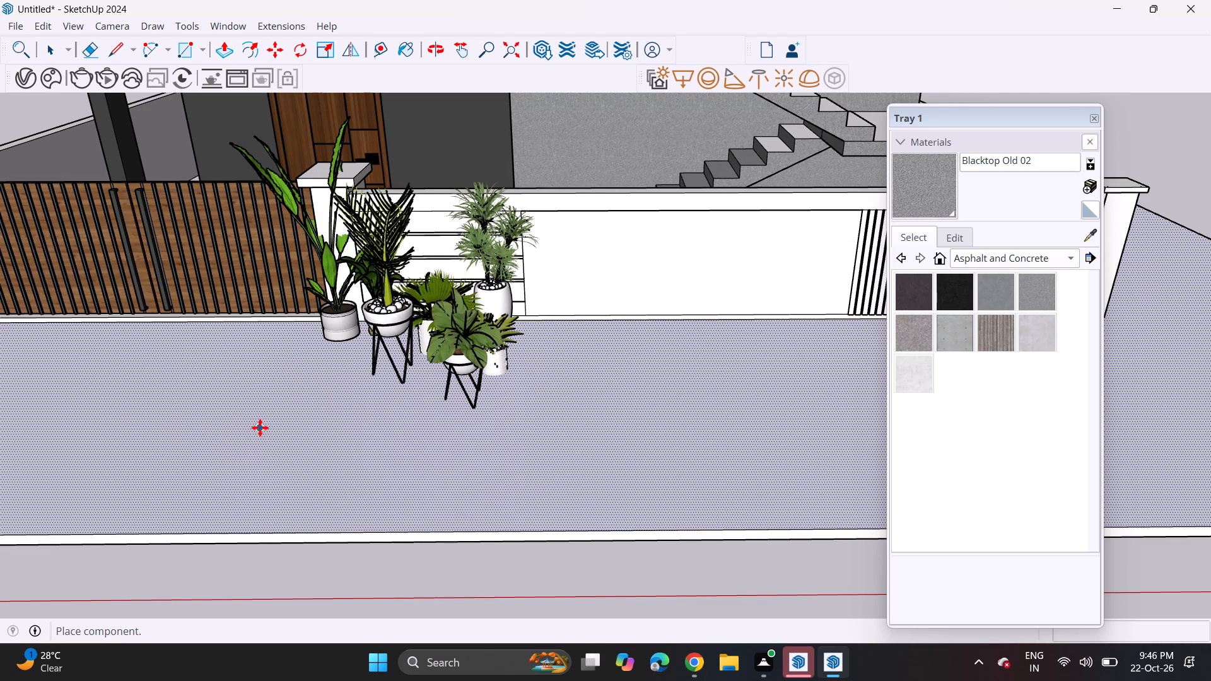
pyautogui.click(260, 428)
# Paint the bands and the grooves between them on the compound wall's banded panel with Wood Veneer 01.
pyautogui.click(959, 262)
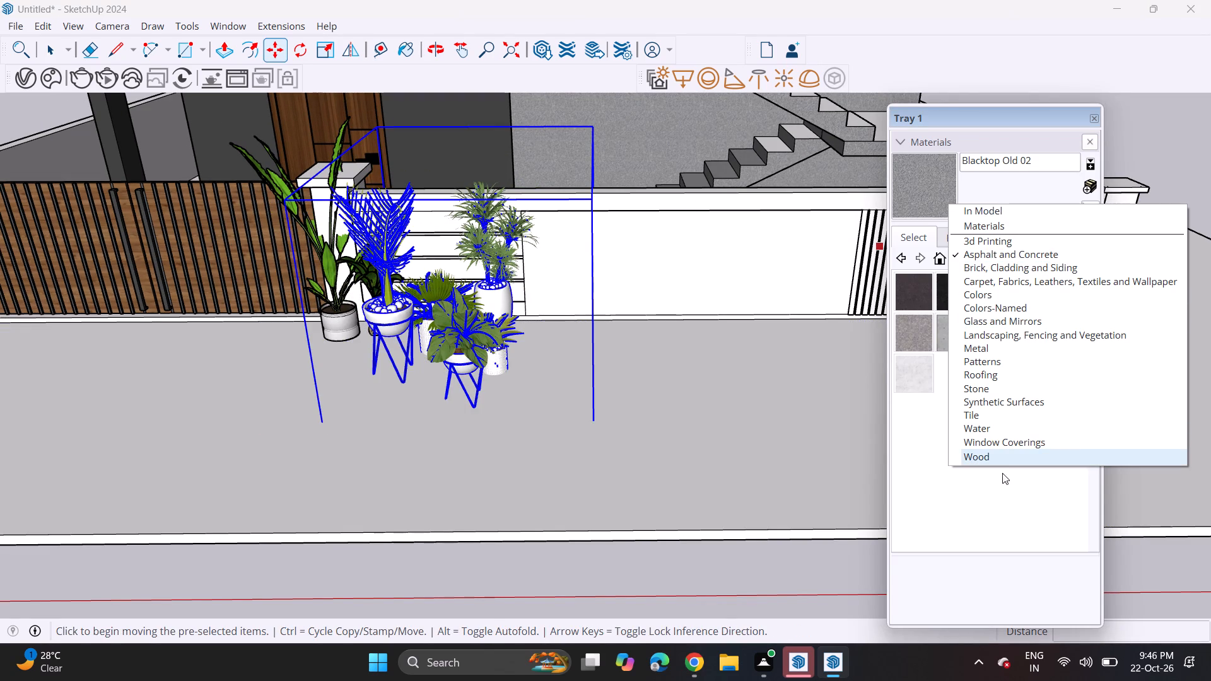
pyautogui.click(1007, 454)
pyautogui.click(1001, 364)
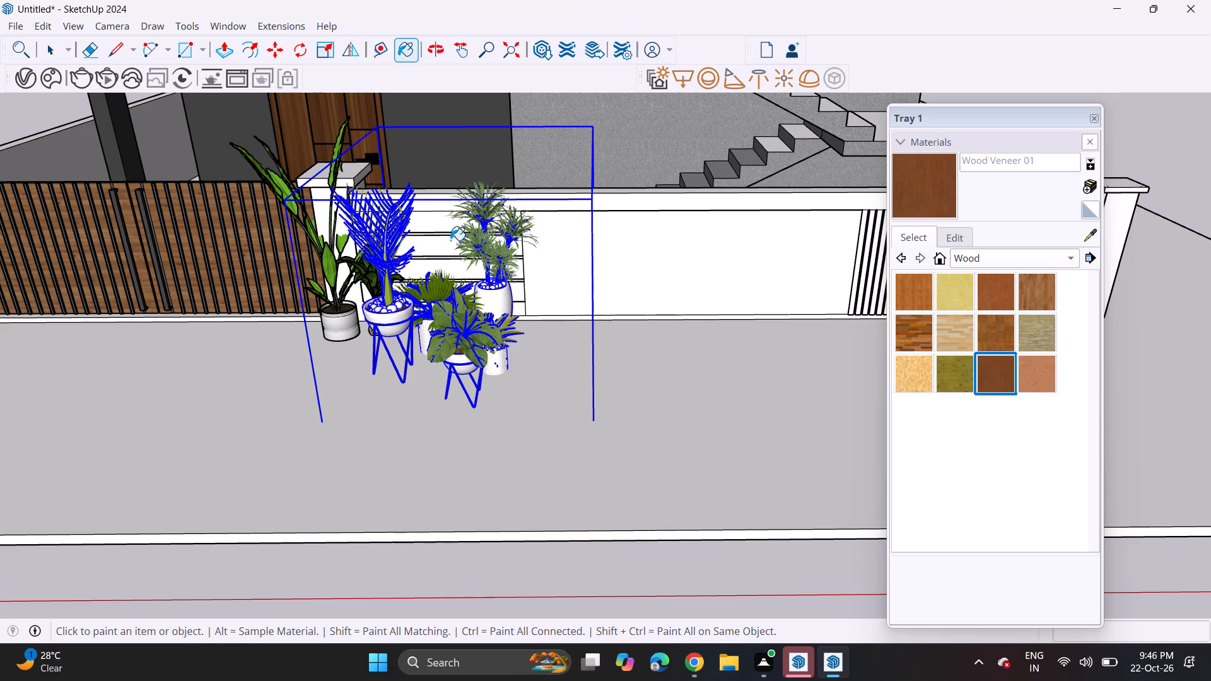
pyautogui.click(435, 226)
pyautogui.click(436, 242)
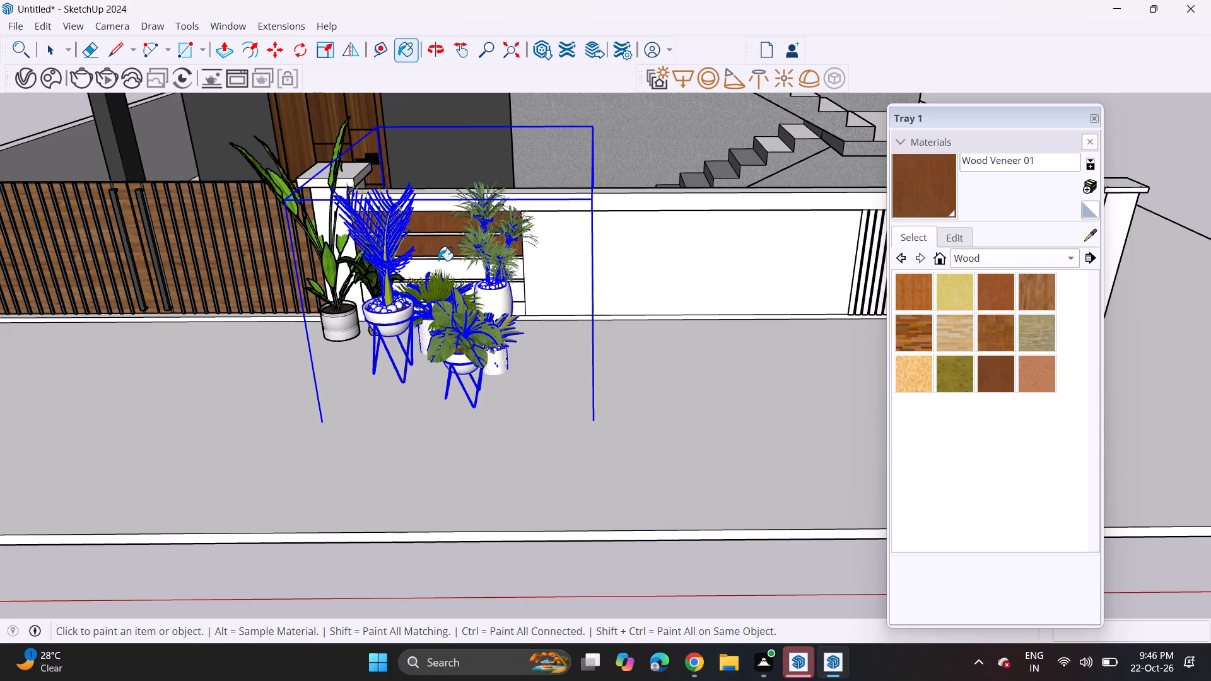
pyautogui.click(438, 260)
pyautogui.click(513, 290)
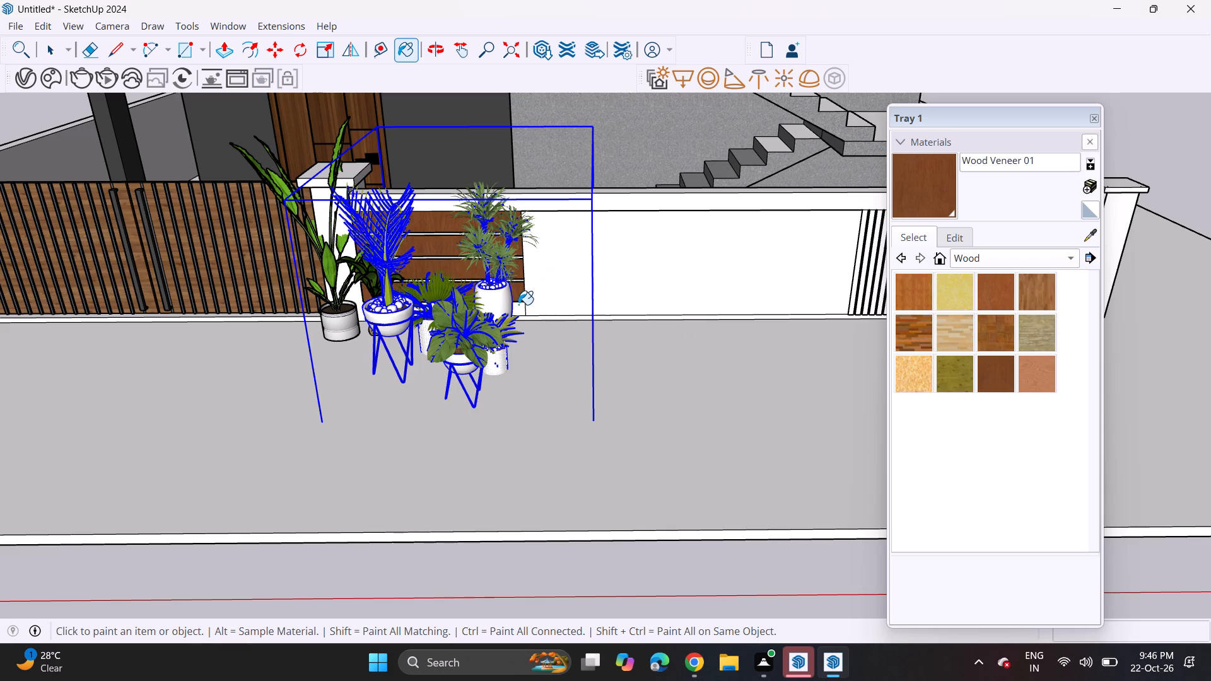
pyautogui.click(519, 306)
pyautogui.scroll(11, 517, 276)
pyautogui.click(518, 280)
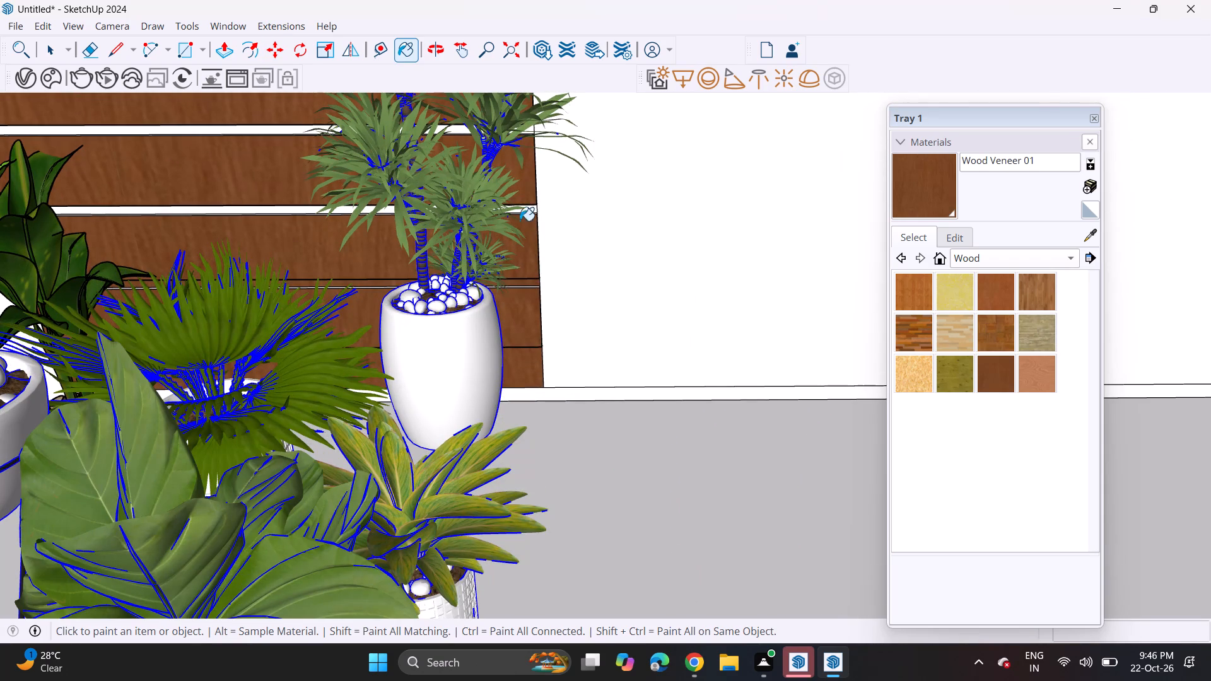
pyautogui.click(521, 207)
pyautogui.click(528, 214)
pyautogui.click(533, 211)
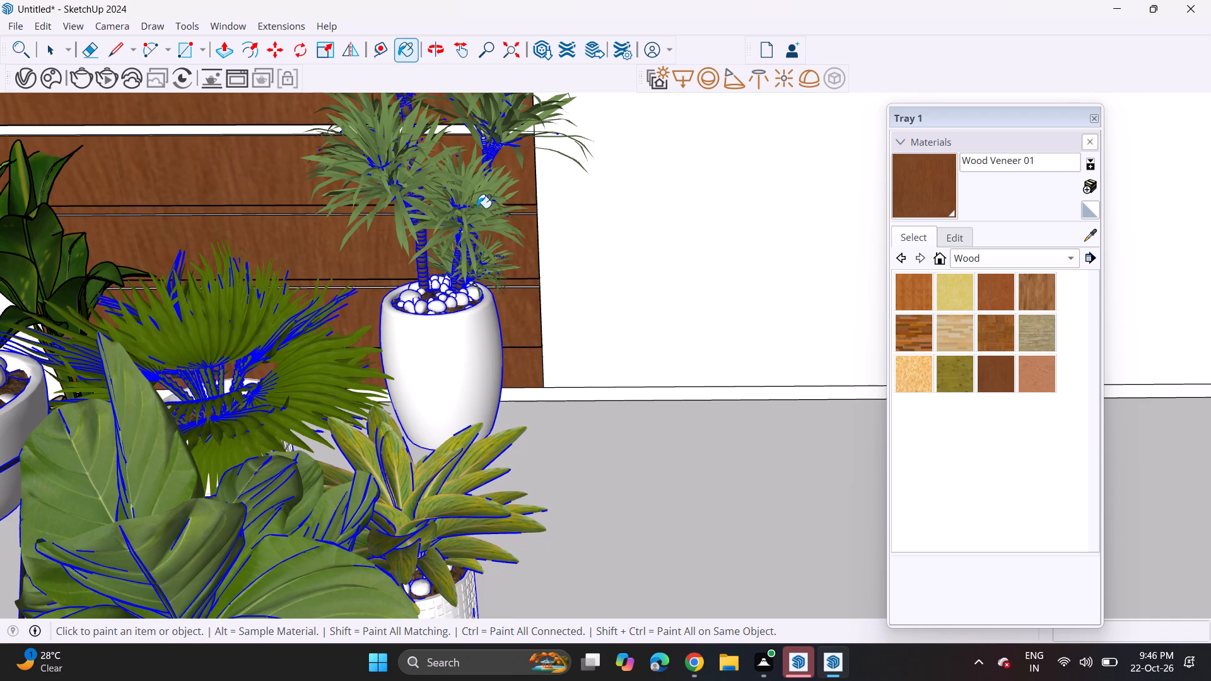
pyautogui.click(300, 127)
pyautogui.scroll(-11, 298, 127)
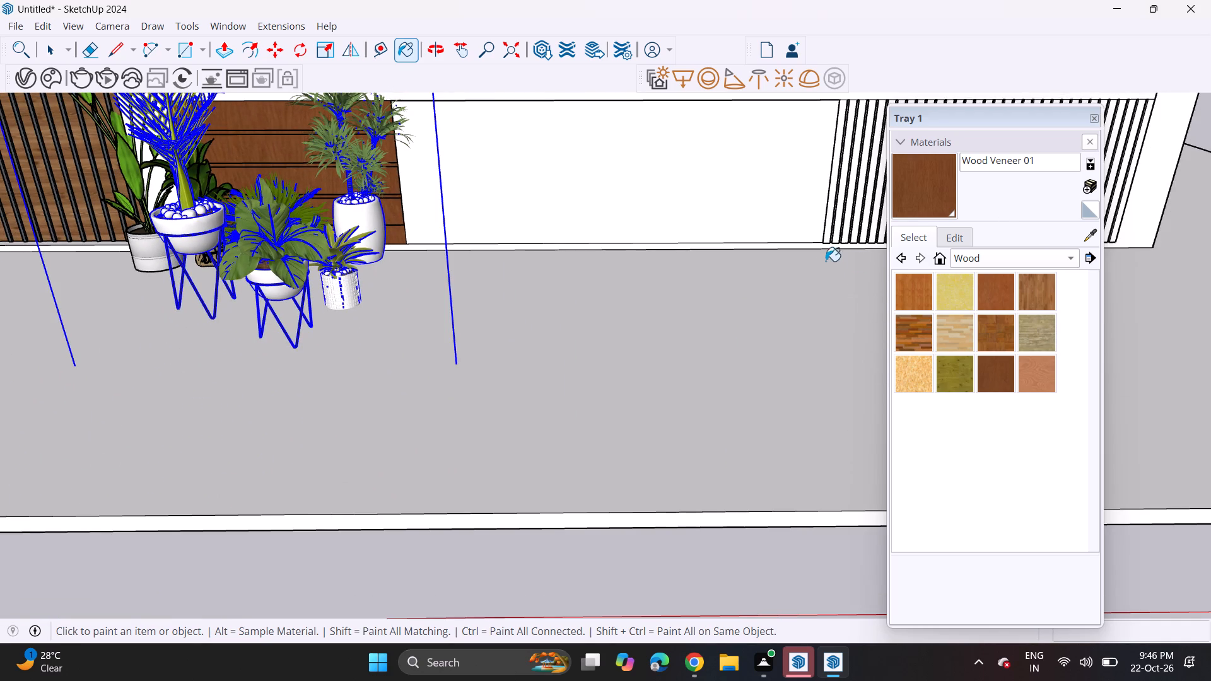
# Paint the compound wall's top band, base strip and piers with Color M06 from the Colors collection.
pyautogui.keyDown('shift'); pyautogui.moveTo(708, 285); pyautogui.dragTo(305, 429, button='middle'); pyautogui.keyUp('shift')
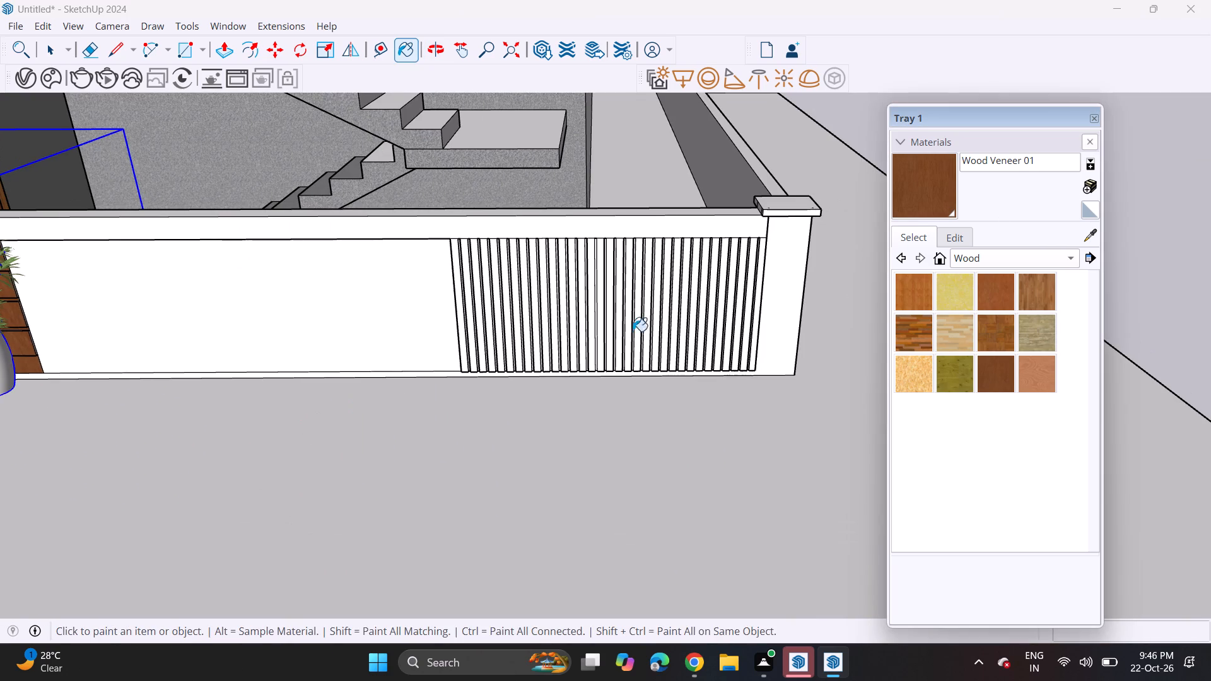
pyautogui.press('space')
pyautogui.click(1008, 259)
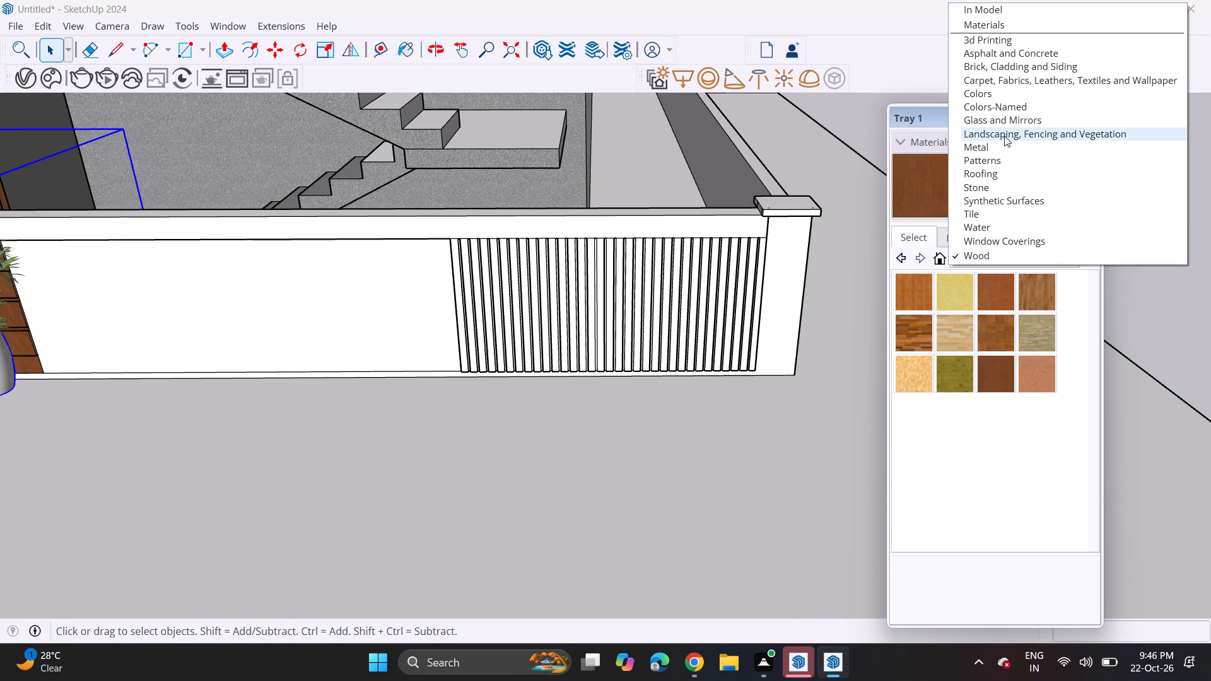
pyautogui.click(1000, 91)
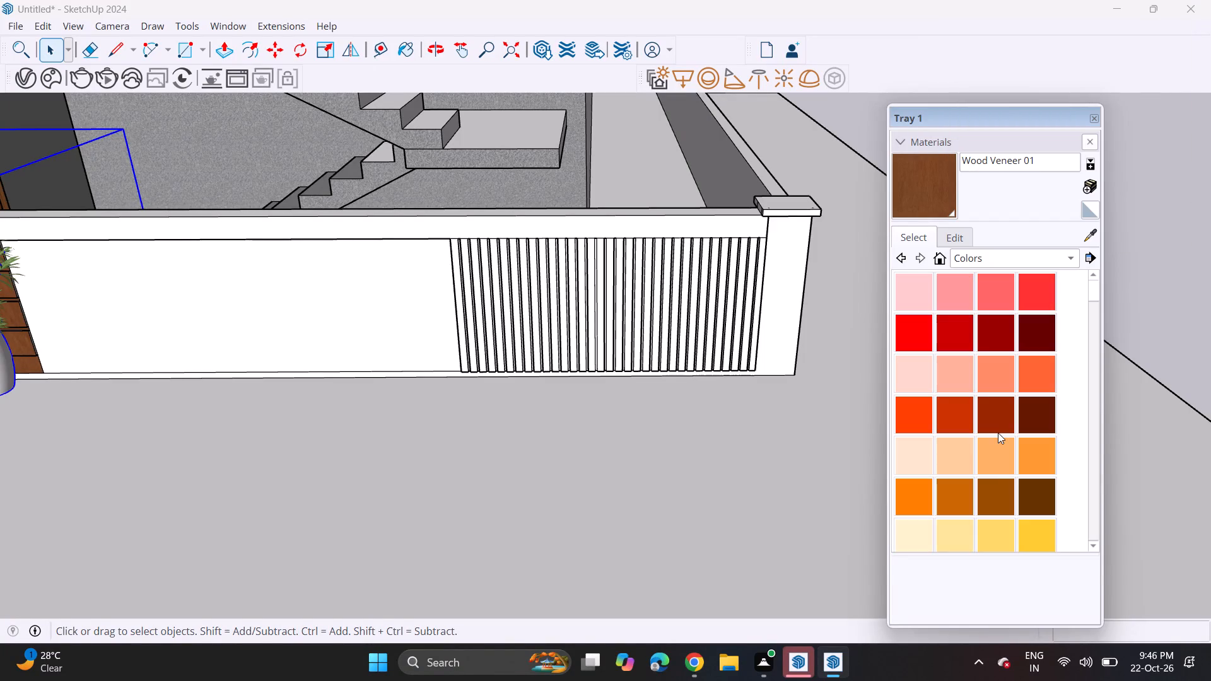
pyautogui.scroll(-20, 987, 438)
pyautogui.scroll(-5, 987, 438)
pyautogui.click(1010, 331)
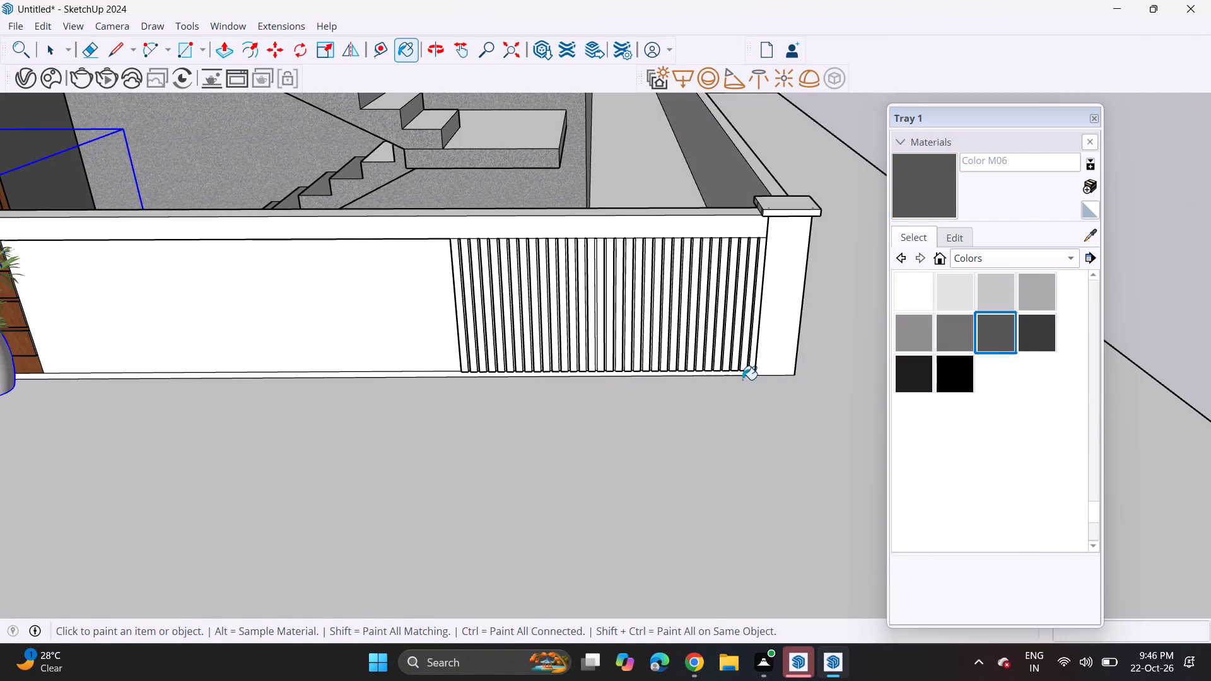
pyautogui.scroll(6, 553, 358)
pyautogui.click(638, 95)
pyautogui.scroll(-6, 619, 155)
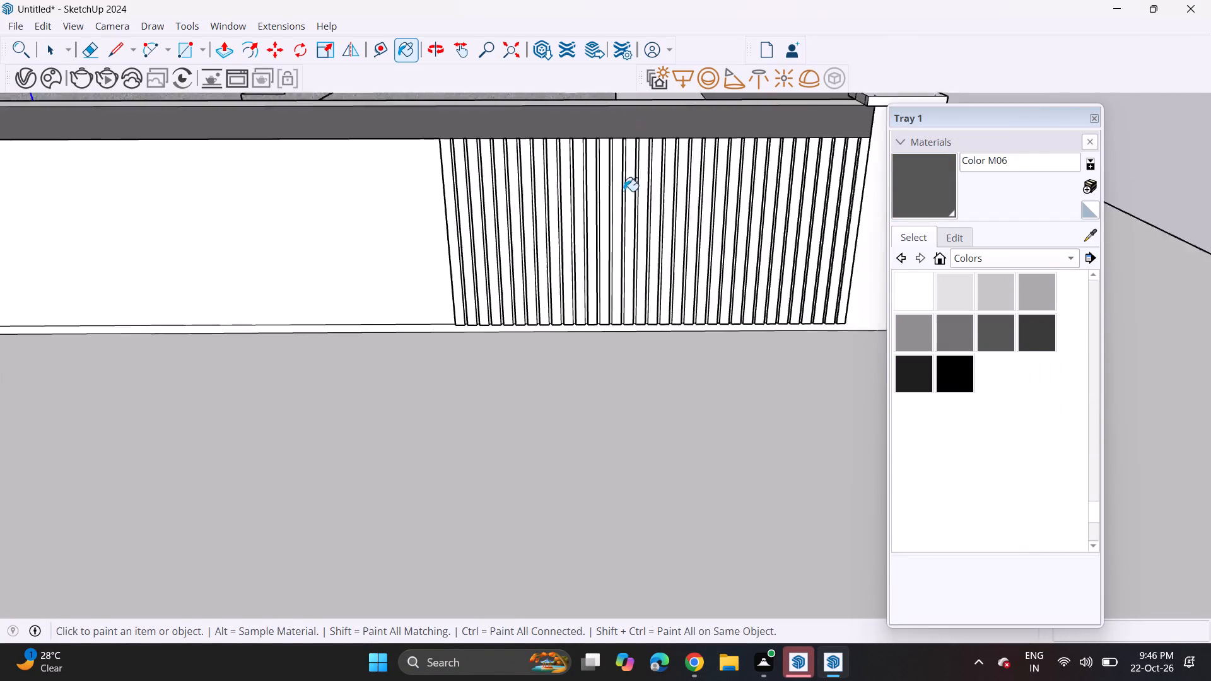
pyautogui.click(852, 212)
# Paint the front wall's top band, its upper face and the stair-side corner pier's cap with Color M07.
pyautogui.scroll(-8, 836, 212)
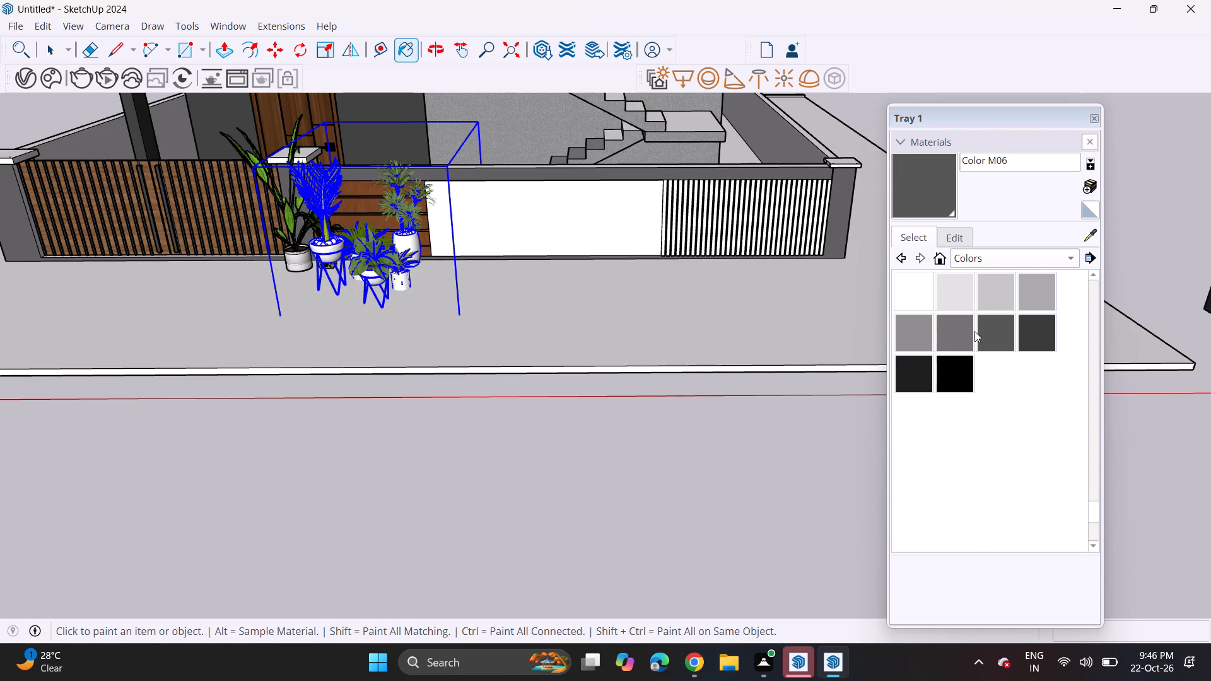
pyautogui.scroll(7, 834, 326)
pyautogui.keyDown('shift'); pyautogui.scroll(1, 582, 193); pyautogui.keyUp('shift')
pyautogui.keyDown('shift'); pyautogui.moveTo(582, 193); pyautogui.dragTo(583, 372, button='middle'); pyautogui.keyUp('shift')
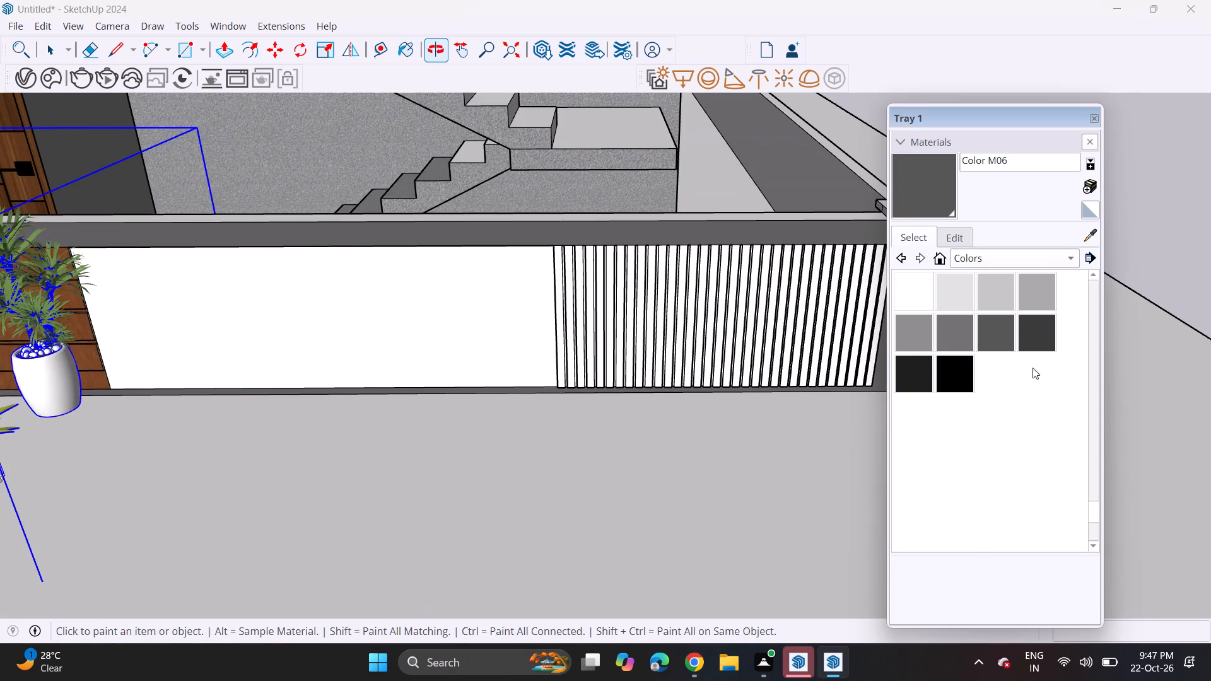
pyautogui.click(1026, 336)
pyautogui.click(790, 228)
pyautogui.click(791, 219)
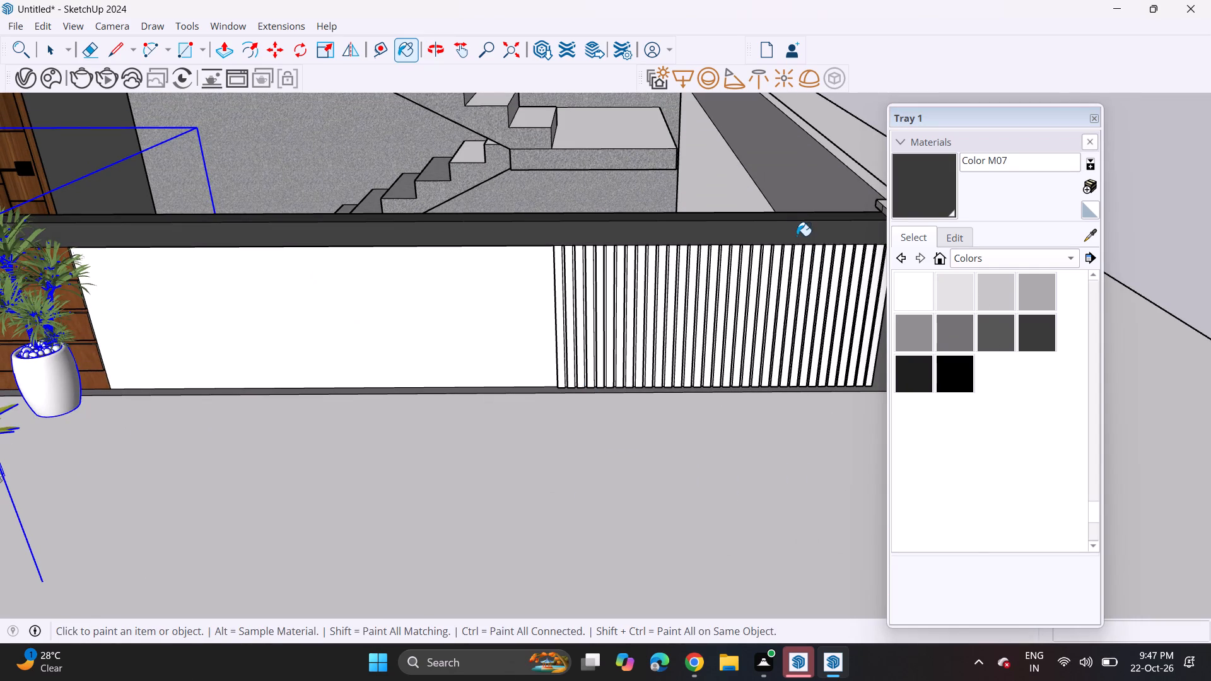
pyautogui.keyDown('shift'); pyautogui.moveTo(794, 236); pyautogui.dragTo(536, 295, button='middle'); pyautogui.keyUp('shift')
pyautogui.scroll(3, 667, 261)
pyautogui.click(660, 276)
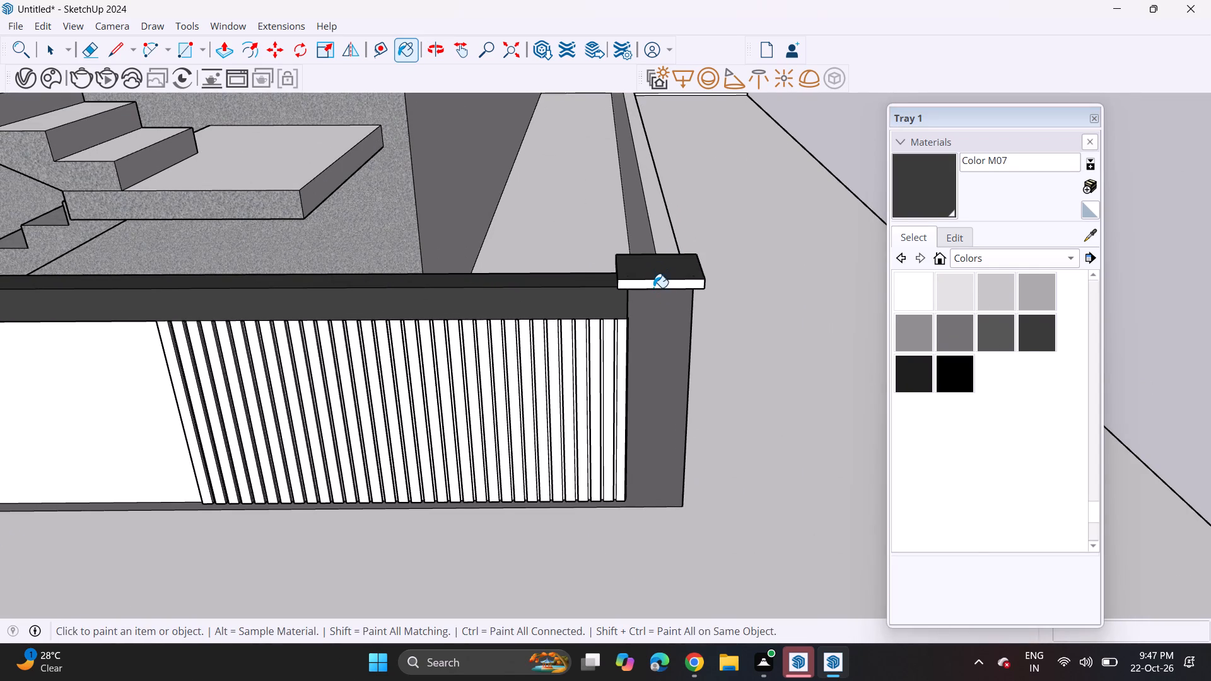
pyautogui.click(653, 289)
pyautogui.click(654, 286)
# Paint the first few vertical slats beside the stair-side corner pier, including the narrow faces between them, with Color M07.
pyautogui.scroll(6, 605, 370)
pyautogui.click(628, 405)
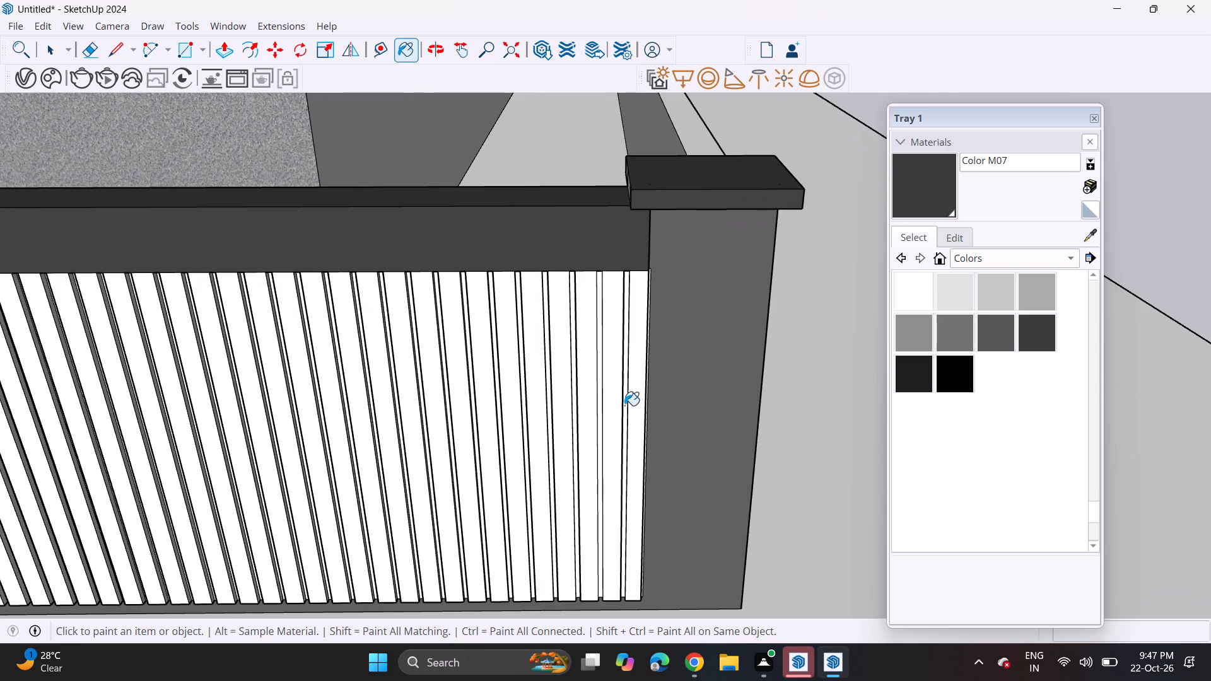
pyautogui.click(624, 405)
pyautogui.click(611, 410)
pyautogui.click(643, 416)
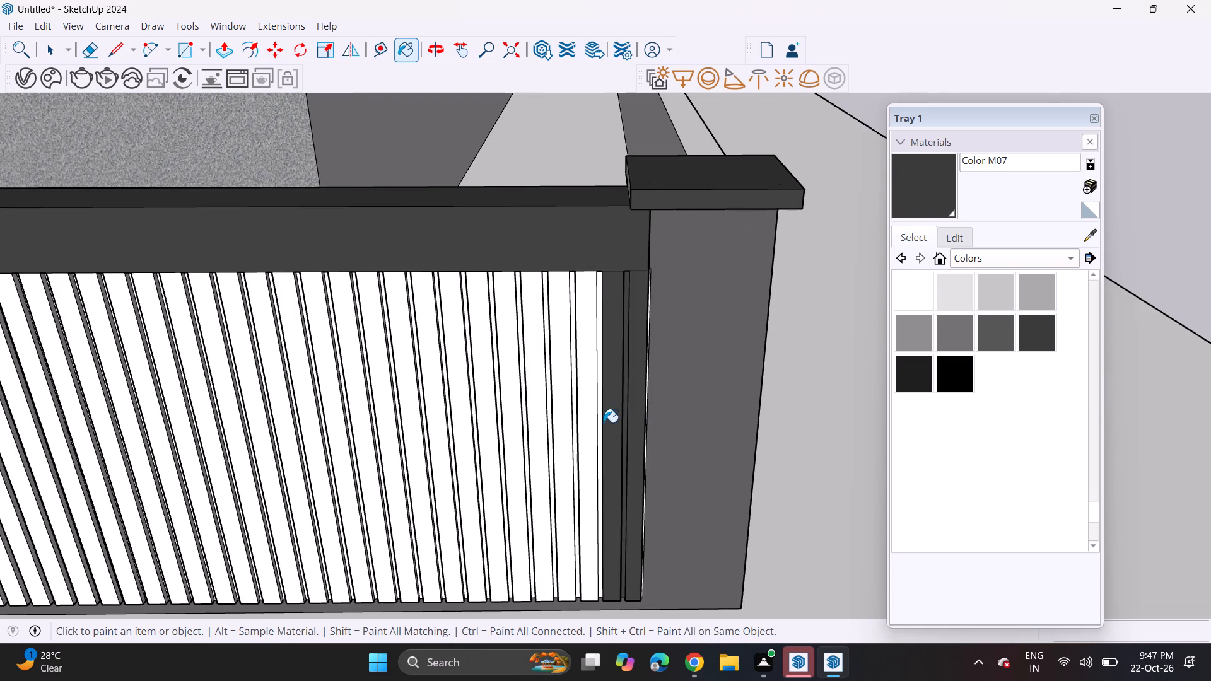
pyautogui.click(604, 422)
pyautogui.click(600, 421)
pyautogui.click(592, 418)
pyautogui.doubleClick(580, 415)
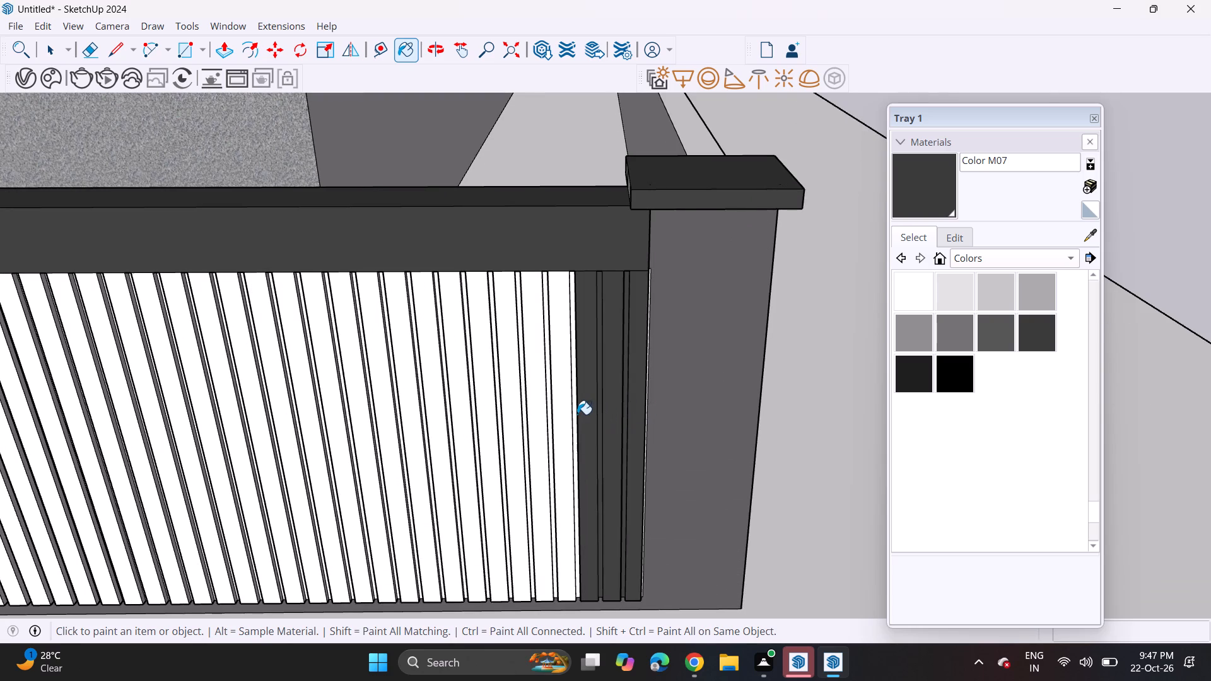
pyautogui.click(571, 411)
pyautogui.click(578, 416)
pyautogui.click(574, 419)
pyautogui.click(564, 418)
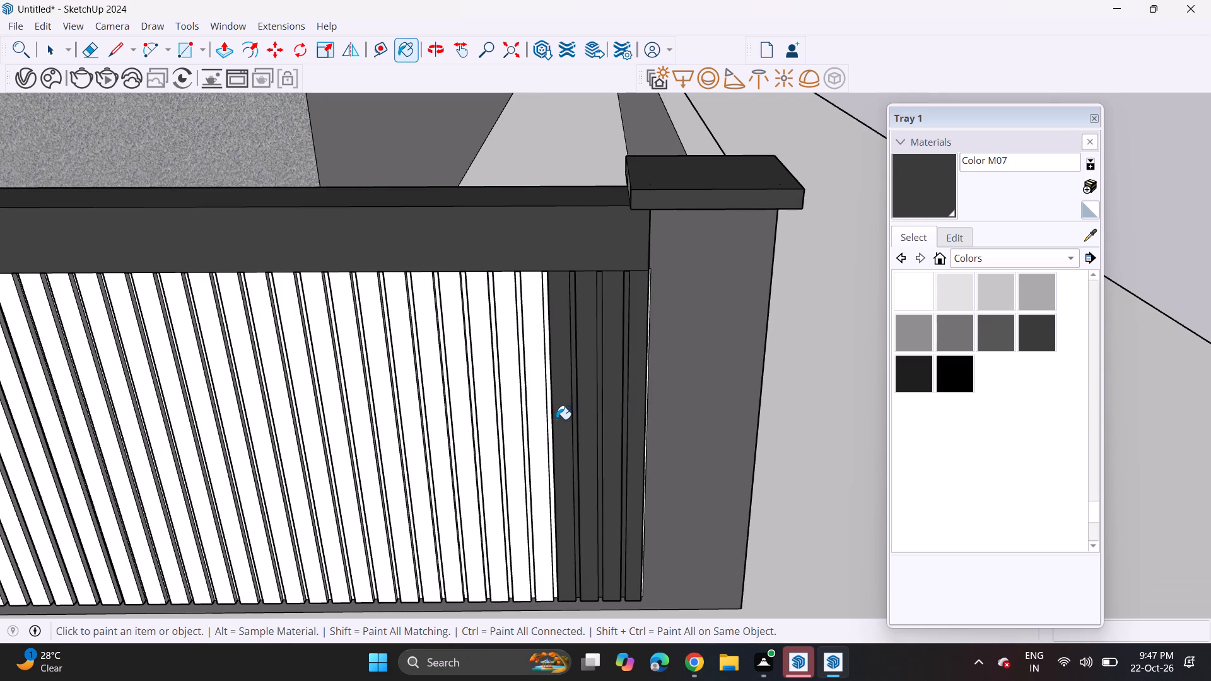
pyautogui.tripleClick(547, 421)
# Paint the next five vertical slats away from the stair-side corner pier, including the narrow faces between them, with Color M07.
pyautogui.scroll(2, 530, 427)
pyautogui.keyDown('shift'); pyautogui.moveTo(530, 427); pyautogui.dragTo(715, 412, button='middle'); pyautogui.keyUp('shift')
pyautogui.scroll(5, 717, 400)
pyautogui.click(727, 385)
pyautogui.click(699, 389)
pyautogui.click(699, 409)
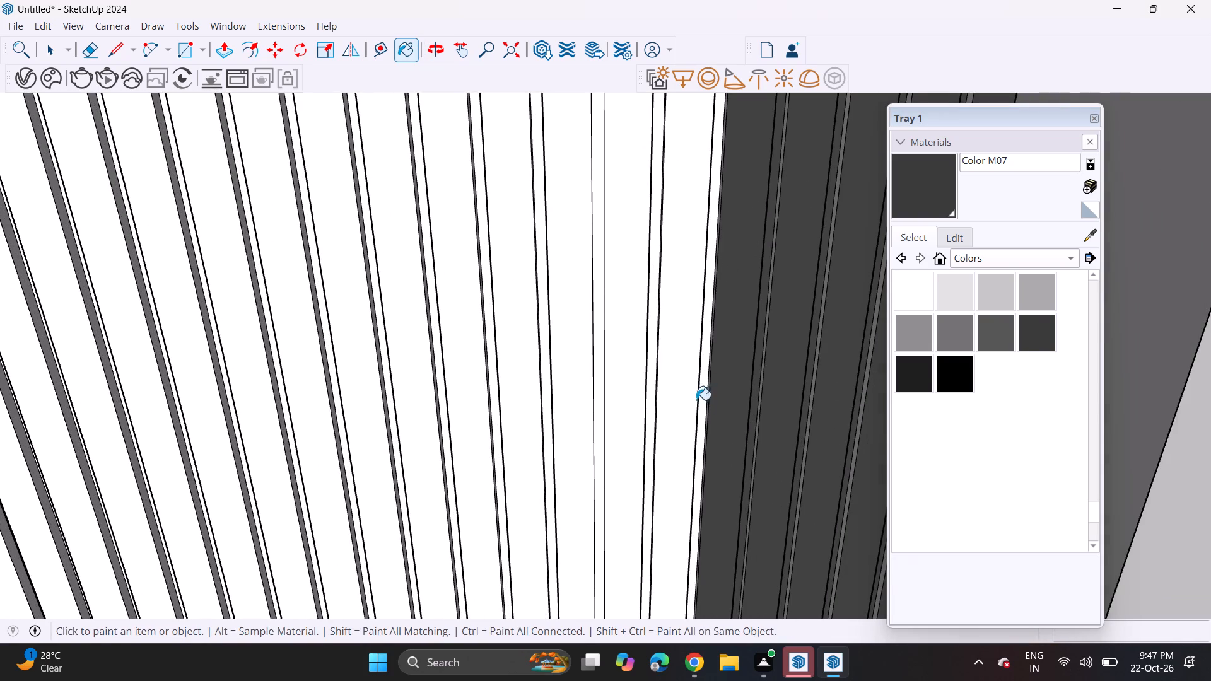
pyautogui.click(708, 407)
pyautogui.click(706, 406)
pyautogui.click(699, 399)
pyautogui.click(708, 407)
pyautogui.click(698, 397)
pyautogui.click(702, 402)
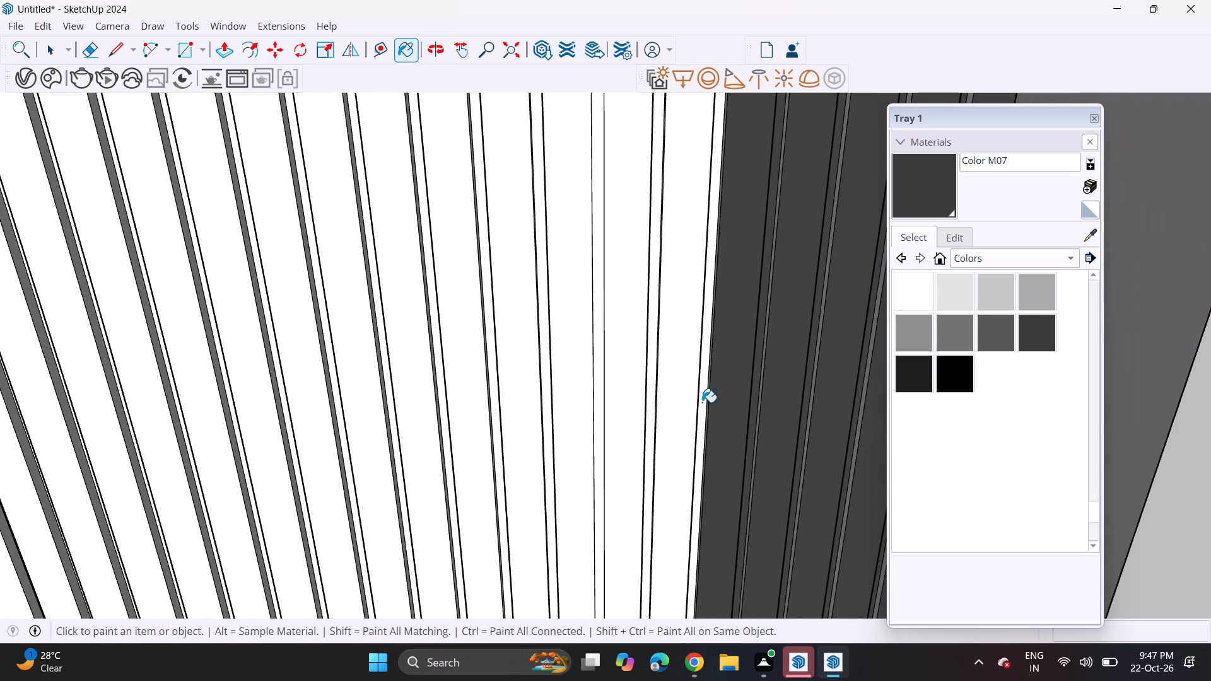
pyautogui.click(691, 400)
pyautogui.click(649, 422)
pyautogui.click(619, 422)
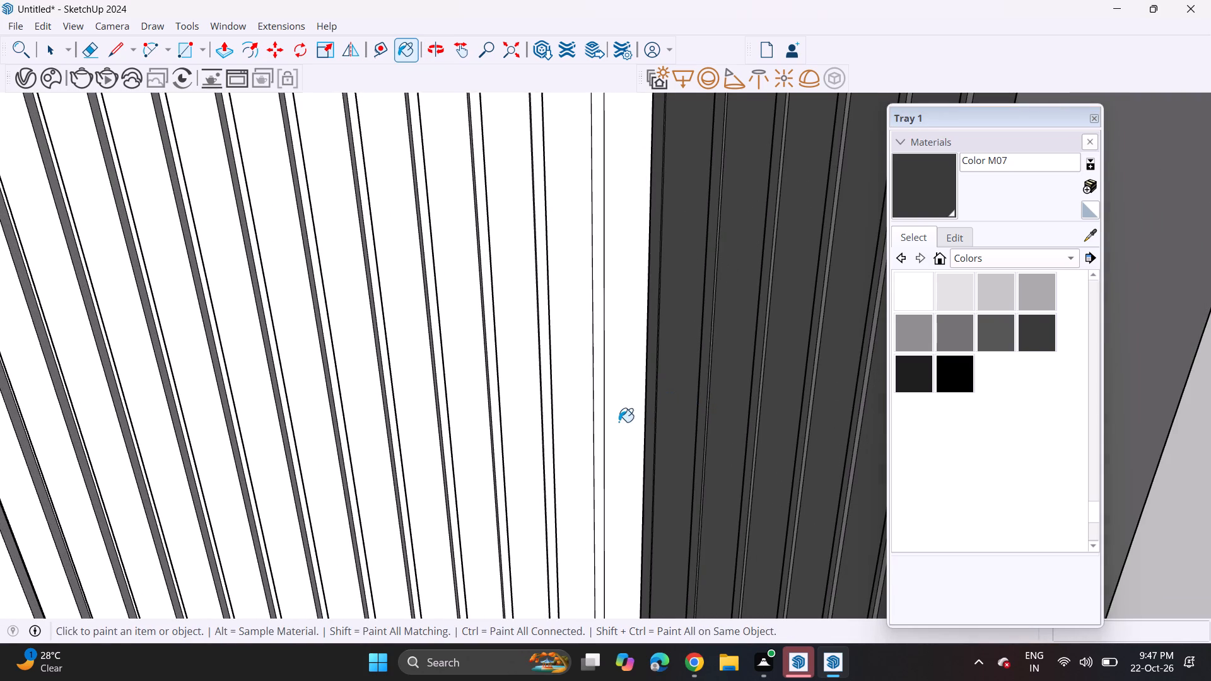
pyautogui.click(596, 437)
pyautogui.click(588, 443)
pyautogui.click(546, 453)
pyautogui.click(524, 460)
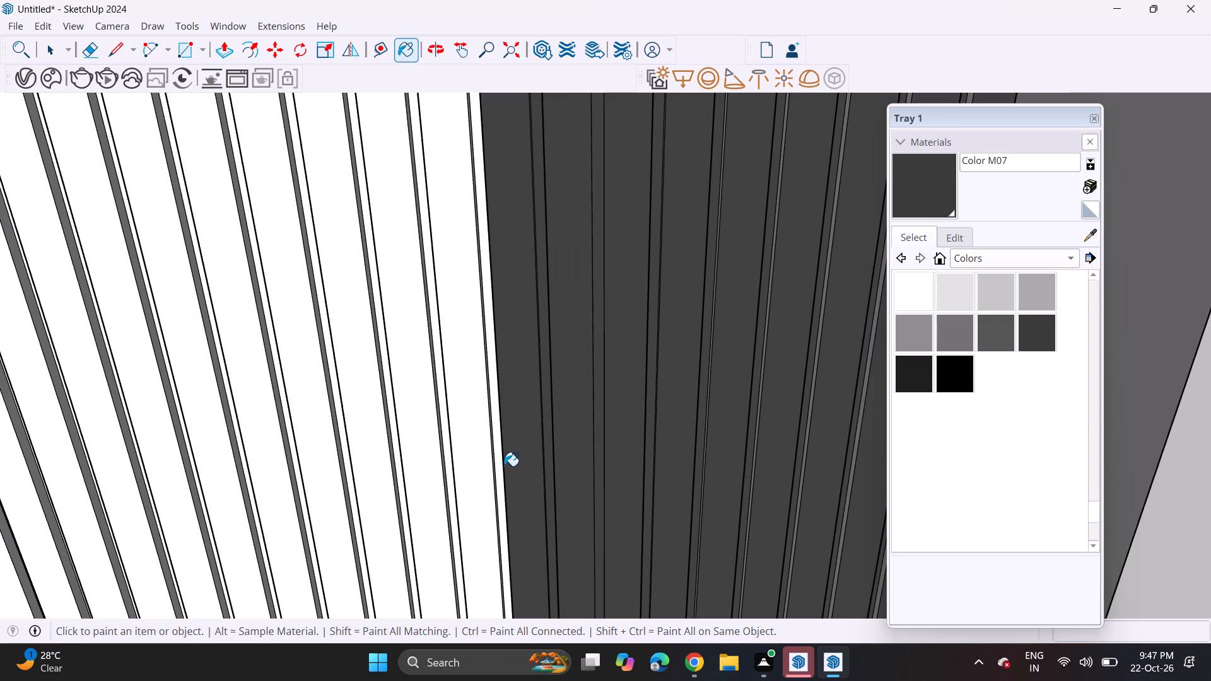
pyautogui.click(504, 466)
pyautogui.click(495, 472)
pyautogui.click(501, 487)
pyautogui.click(474, 475)
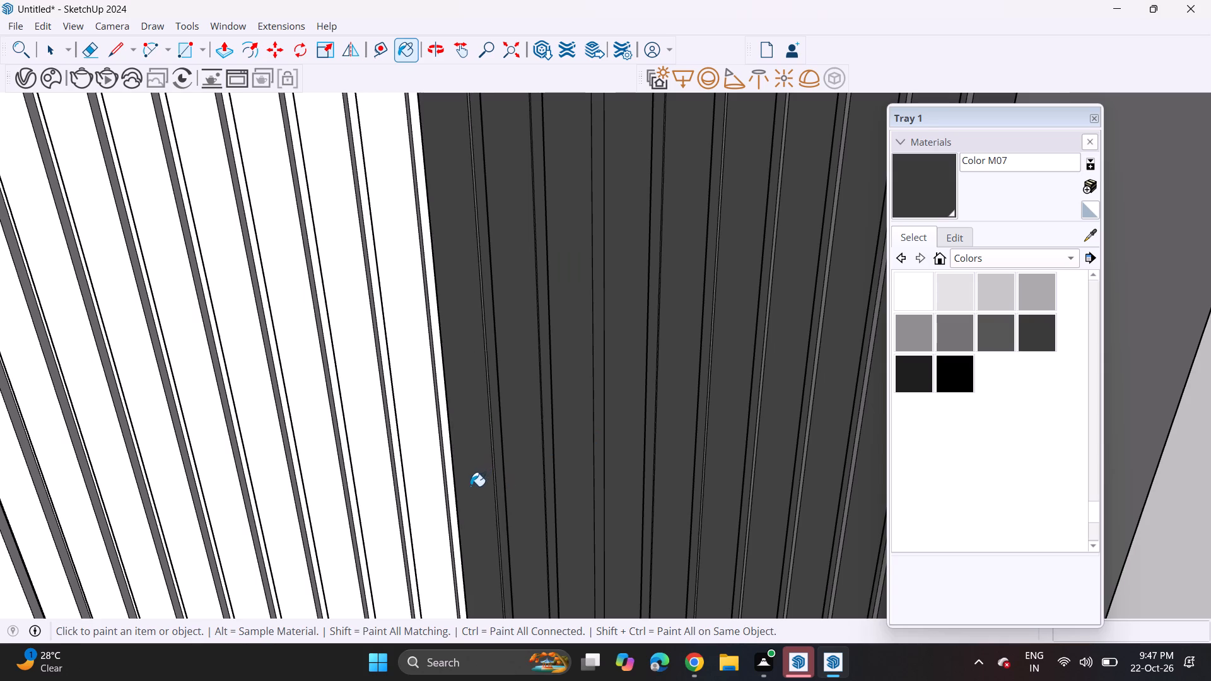
# Paint the next four vertical slats of the front wall and their narrow gap faces with Color M07.
pyautogui.scroll(-5, 465, 472)
pyautogui.scroll(1, 464, 439)
pyautogui.keyDown('shift'); pyautogui.moveTo(466, 439); pyautogui.dragTo(706, 404, button='middle'); pyautogui.keyUp('shift')
pyautogui.click(684, 422)
pyautogui.click(690, 433)
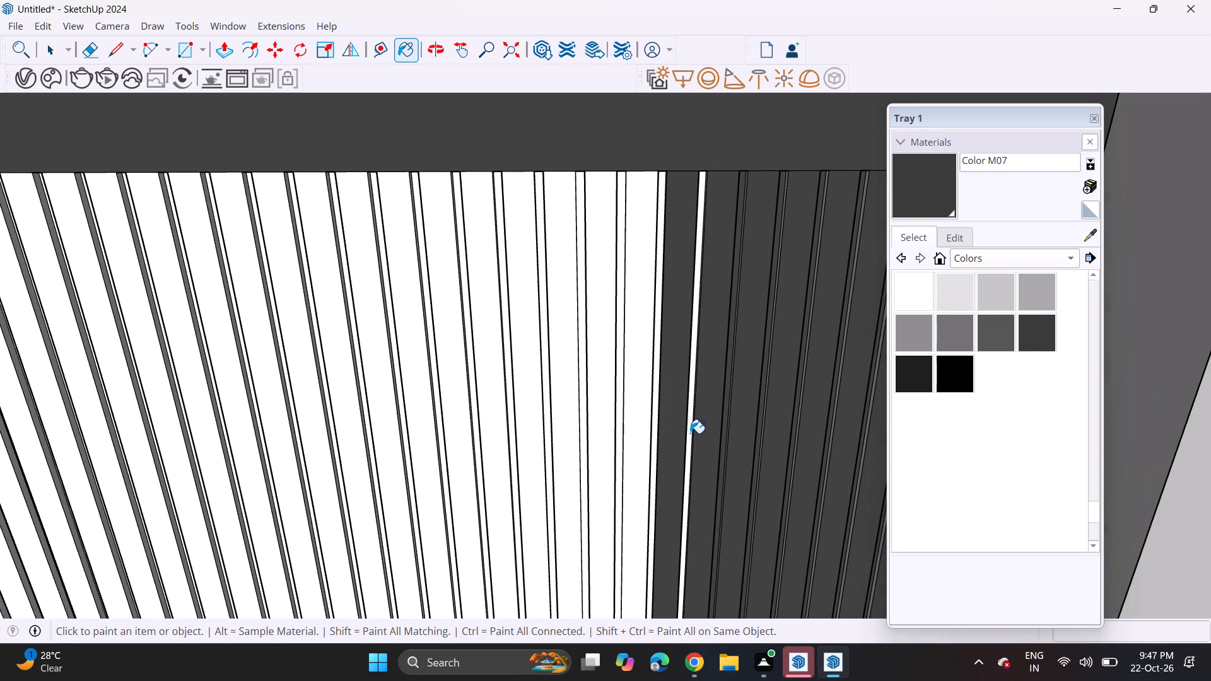
pyautogui.click(653, 434)
pyautogui.click(646, 434)
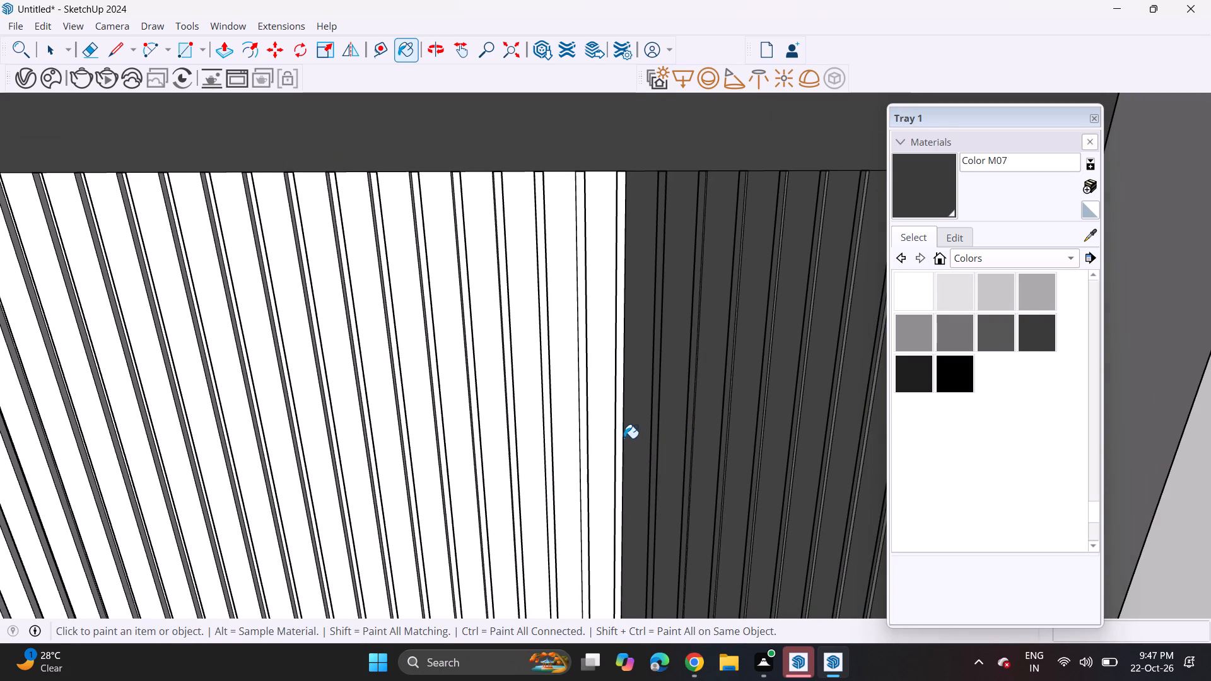
pyautogui.click(622, 441)
pyautogui.click(594, 434)
pyautogui.click(588, 443)
pyautogui.click(587, 447)
pyautogui.click(578, 456)
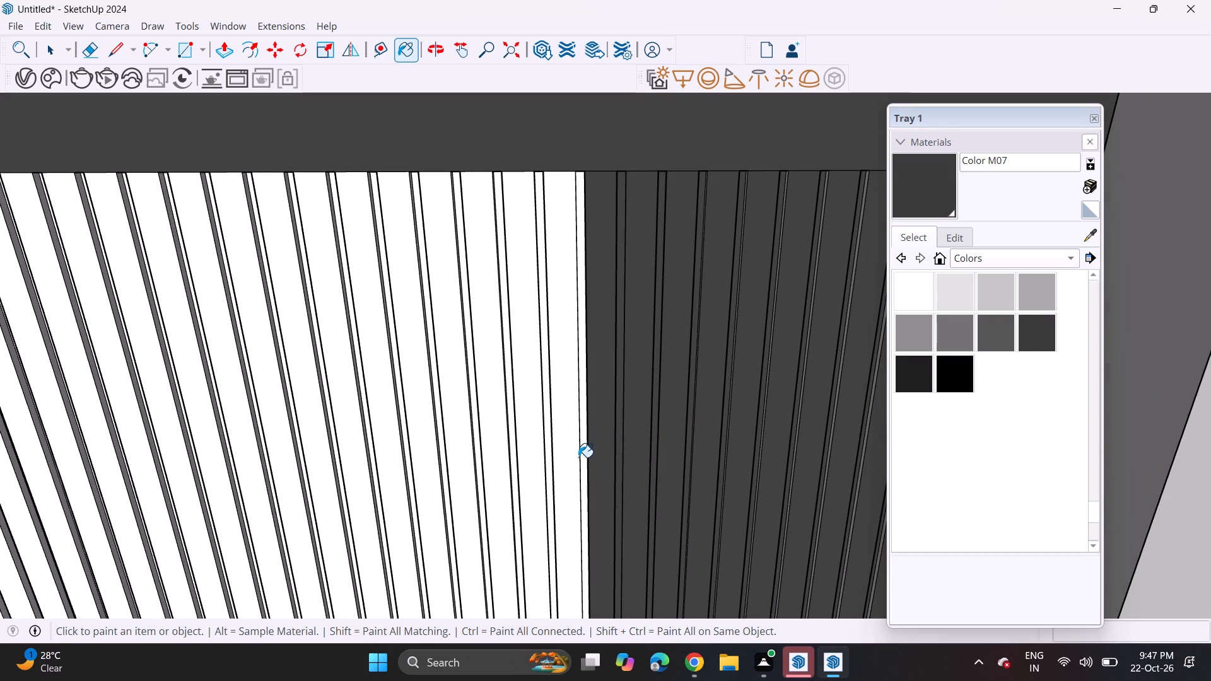
pyautogui.click(580, 454)
pyautogui.click(583, 458)
# Continue along the front wall's slatted section, painting four more slats and the narrow faces between them with Color M07.
pyautogui.scroll(-3, 548, 437)
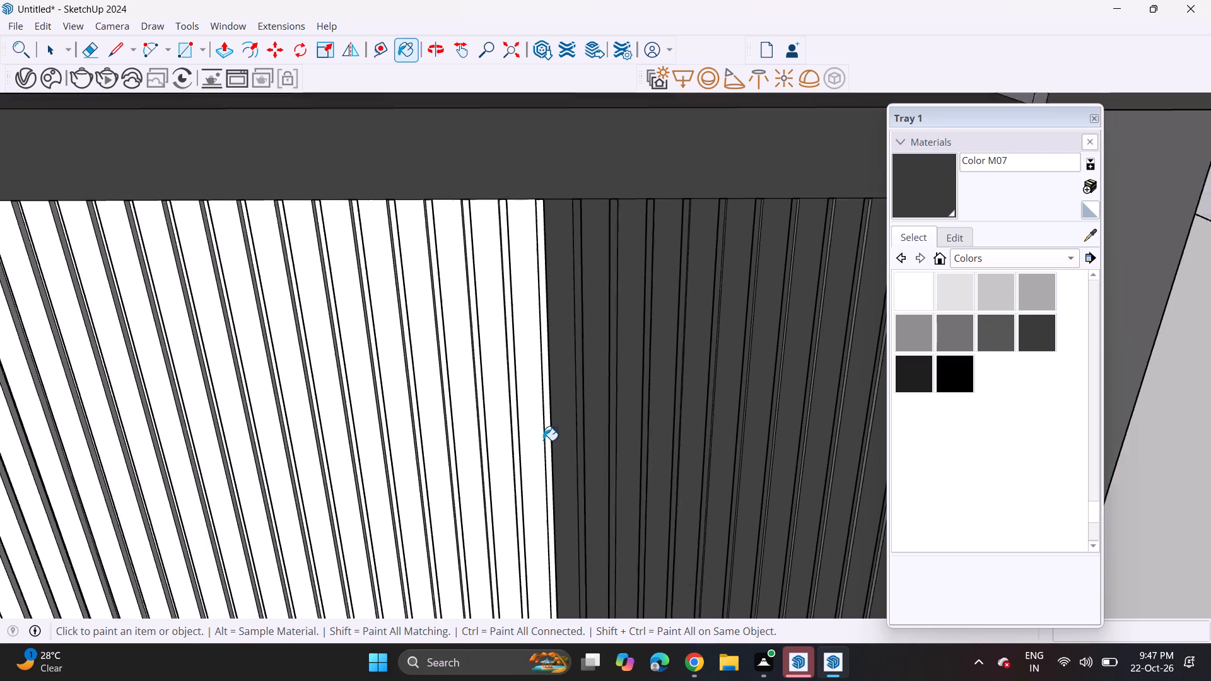
pyautogui.scroll(-1, 543, 440)
pyautogui.scroll(1, 539, 444)
pyautogui.keyDown('shift'); pyautogui.moveTo(545, 445); pyautogui.dragTo(658, 414, button='middle'); pyautogui.keyUp('shift')
pyautogui.scroll(6, 658, 431)
pyautogui.click(649, 419)
pyautogui.click(633, 419)
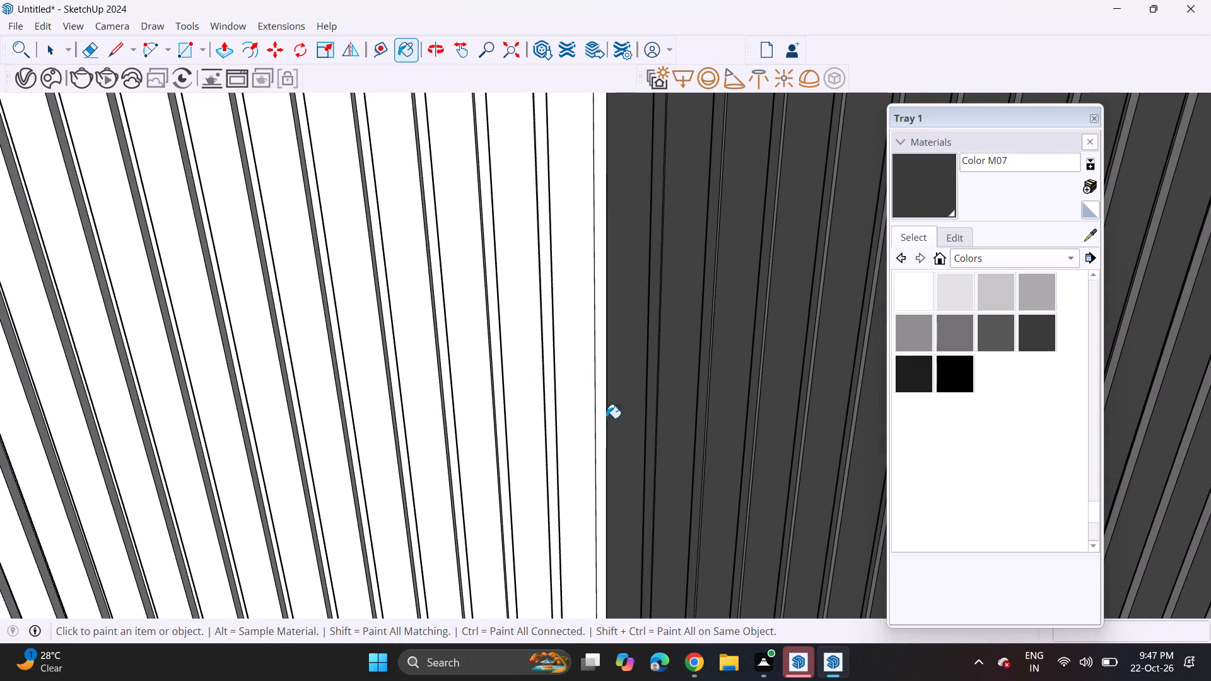
pyautogui.click(606, 418)
pyautogui.click(599, 415)
pyautogui.click(574, 418)
pyautogui.click(553, 420)
pyautogui.click(533, 420)
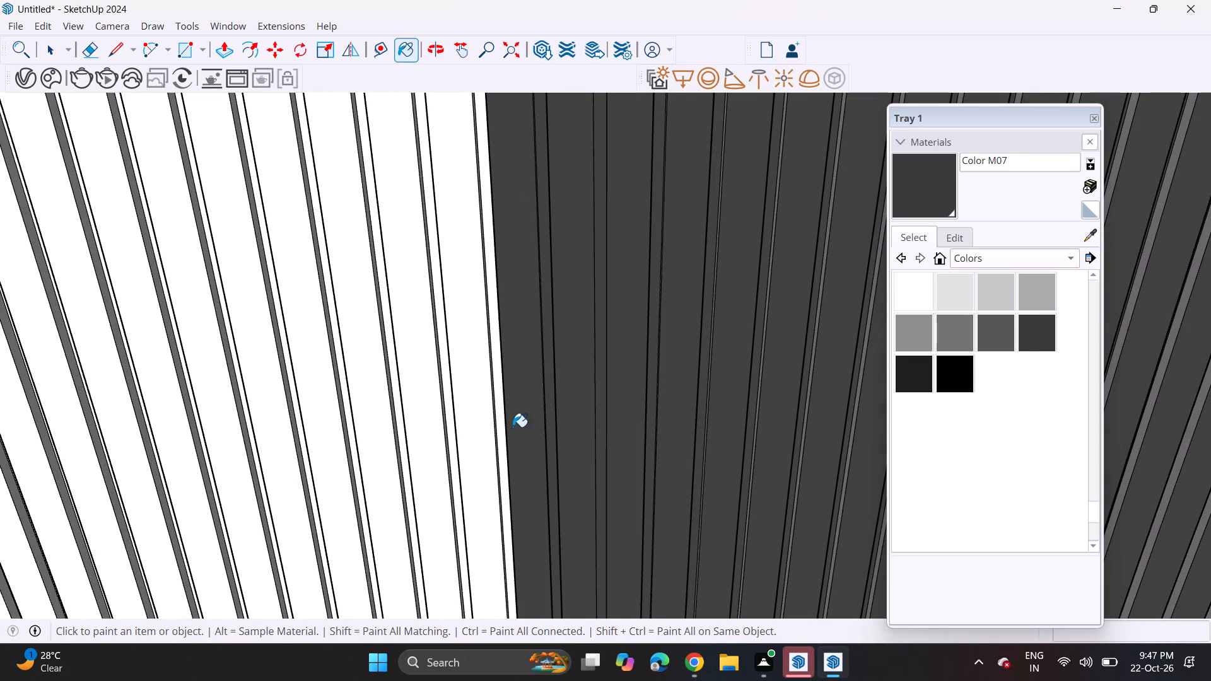
pyautogui.click(501, 441)
pyautogui.click(477, 439)
pyautogui.click(453, 450)
# Paint the following four unpainted slats and their narrow faces towards the plain wall panel with Color M07.
pyautogui.moveTo(446, 451); pyautogui.dragTo(467, 454, button='middle')
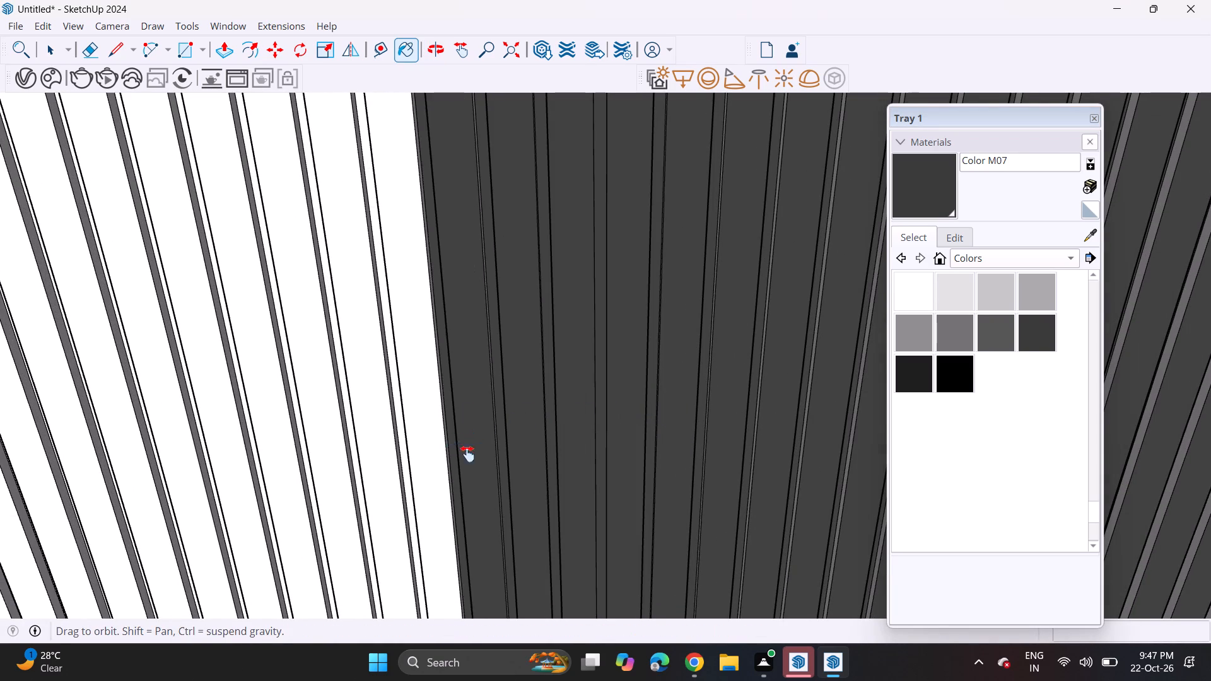
pyautogui.moveTo(467, 454); pyautogui.dragTo(641, 440, button='middle')
pyautogui.click(638, 436)
pyautogui.click(599, 429)
pyautogui.click(566, 433)
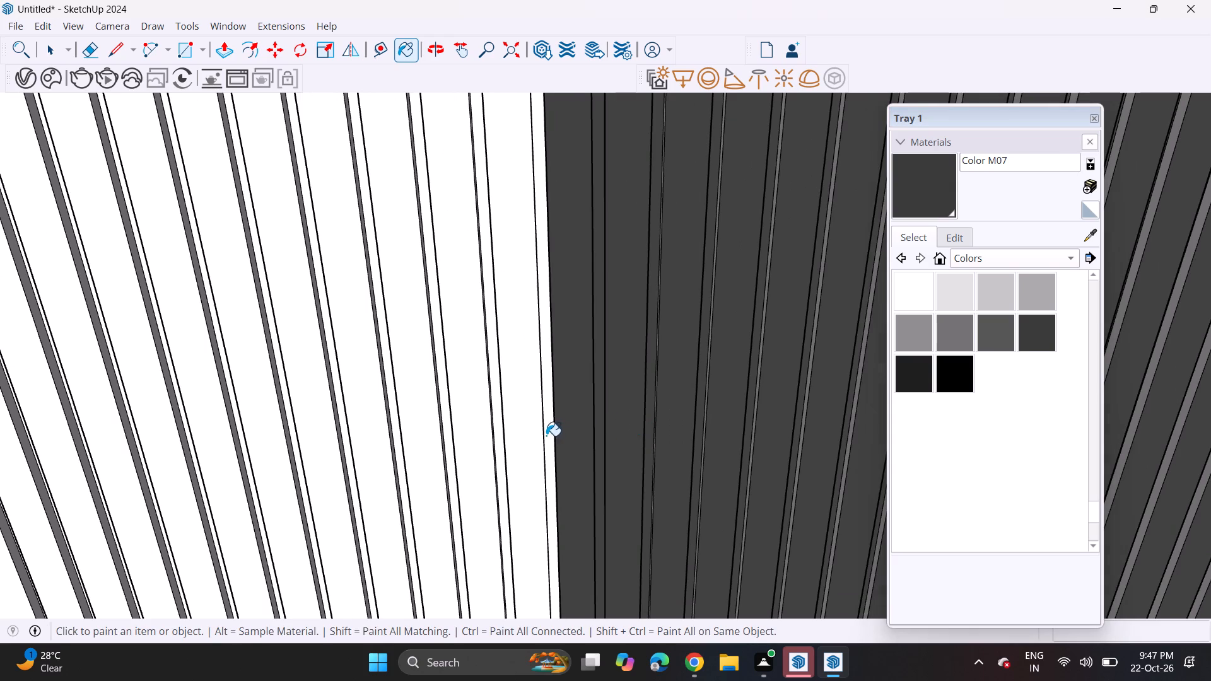
pyautogui.click(546, 436)
pyautogui.click(530, 437)
pyautogui.click(504, 443)
pyautogui.click(474, 450)
pyautogui.click(452, 458)
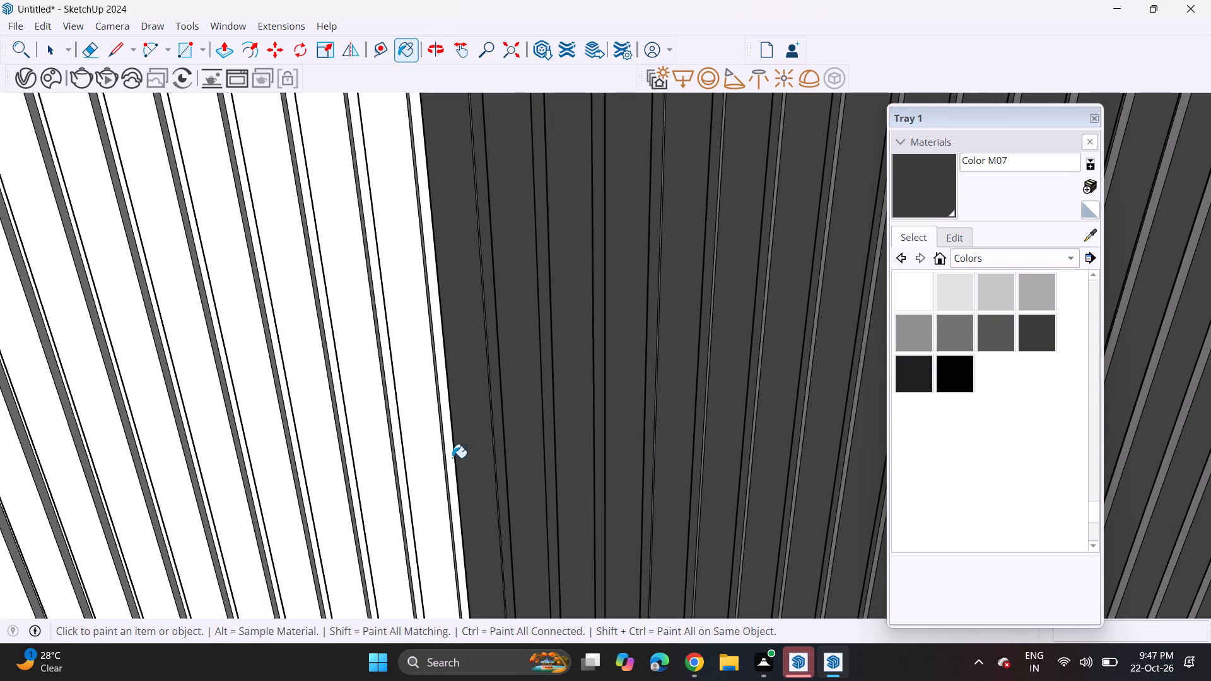
# Paint six more slats and the gaps between them, leading towards the end of the slatted section, with Color M07.
pyautogui.scroll(-5, 445, 459)
pyautogui.keyDown('shift'); pyautogui.scroll(1, 445, 459); pyautogui.keyUp('shift')
pyautogui.keyDown('shift'); pyautogui.moveTo(445, 460); pyautogui.dragTo(642, 414, button='middle'); pyautogui.keyUp('shift')
pyautogui.click(626, 408)
pyautogui.click(610, 409)
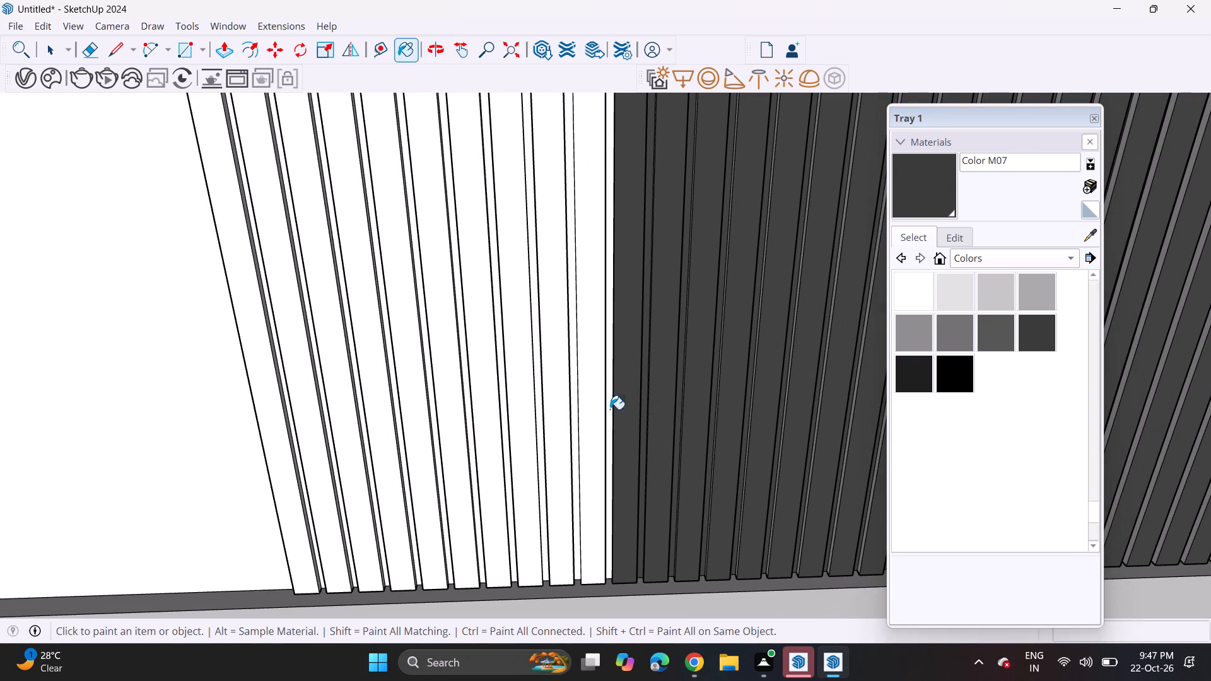
pyautogui.click(599, 405)
pyautogui.click(571, 405)
pyautogui.click(573, 411)
pyautogui.click(561, 412)
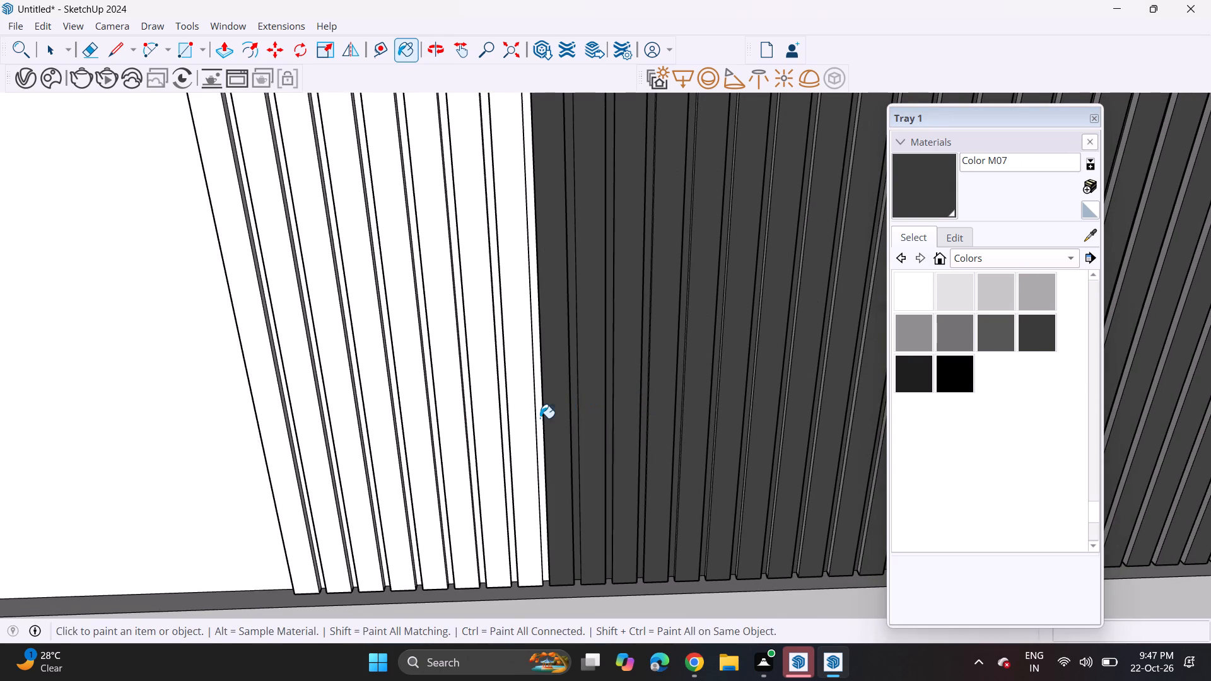
pyautogui.click(540, 419)
pyautogui.click(528, 422)
pyautogui.click(510, 429)
pyautogui.click(501, 435)
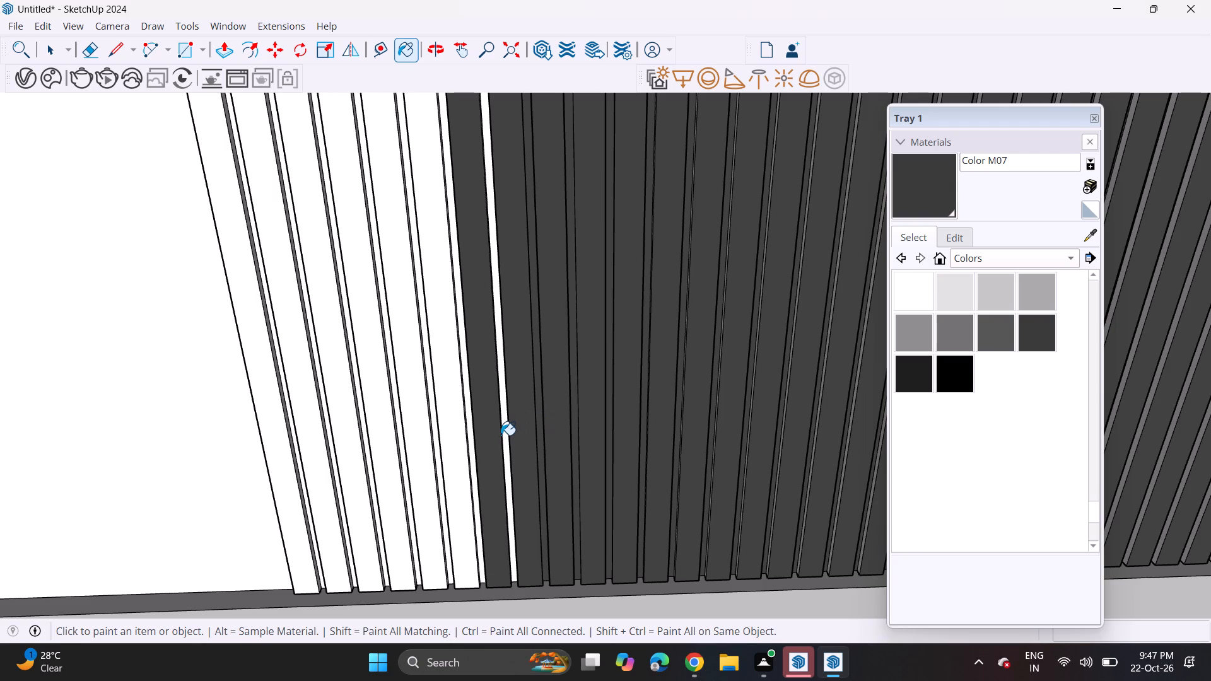
pyautogui.click(503, 438)
pyautogui.click(473, 439)
pyautogui.click(467, 441)
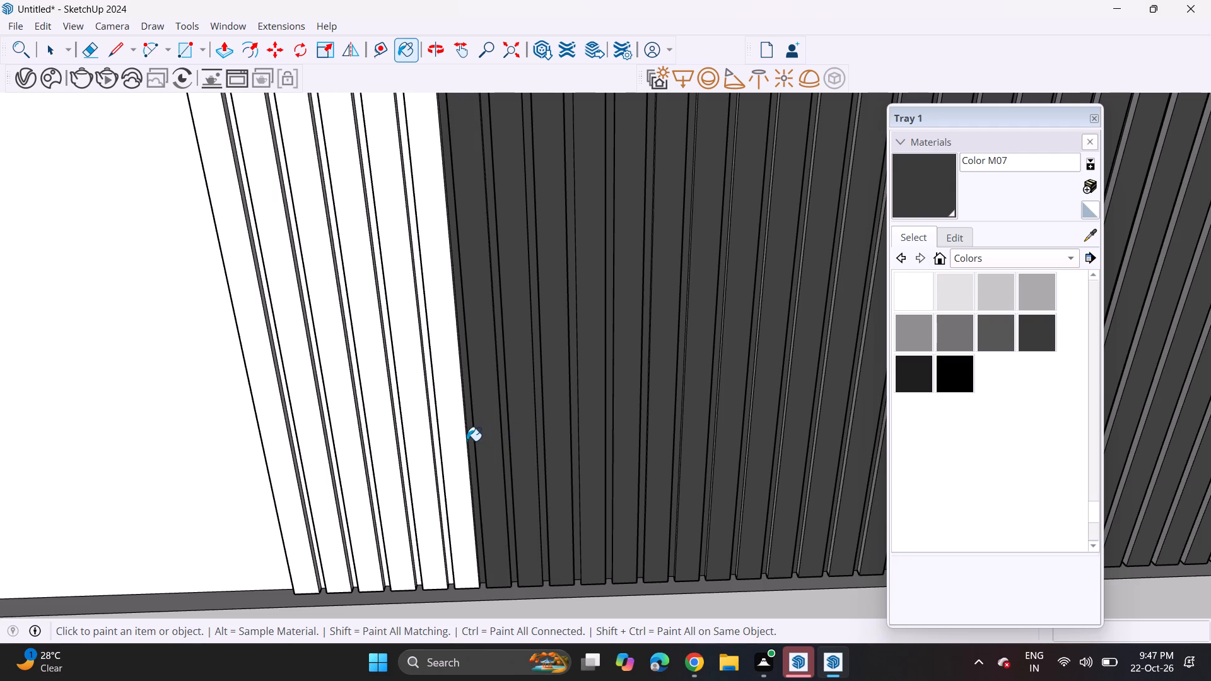
pyautogui.click(447, 453)
pyautogui.click(435, 458)
pyautogui.click(440, 462)
# Paint the last five slats beside the plain panel, including their narrow faces, with Color M07 to complete the slatted section.
pyautogui.scroll(3, 423, 460)
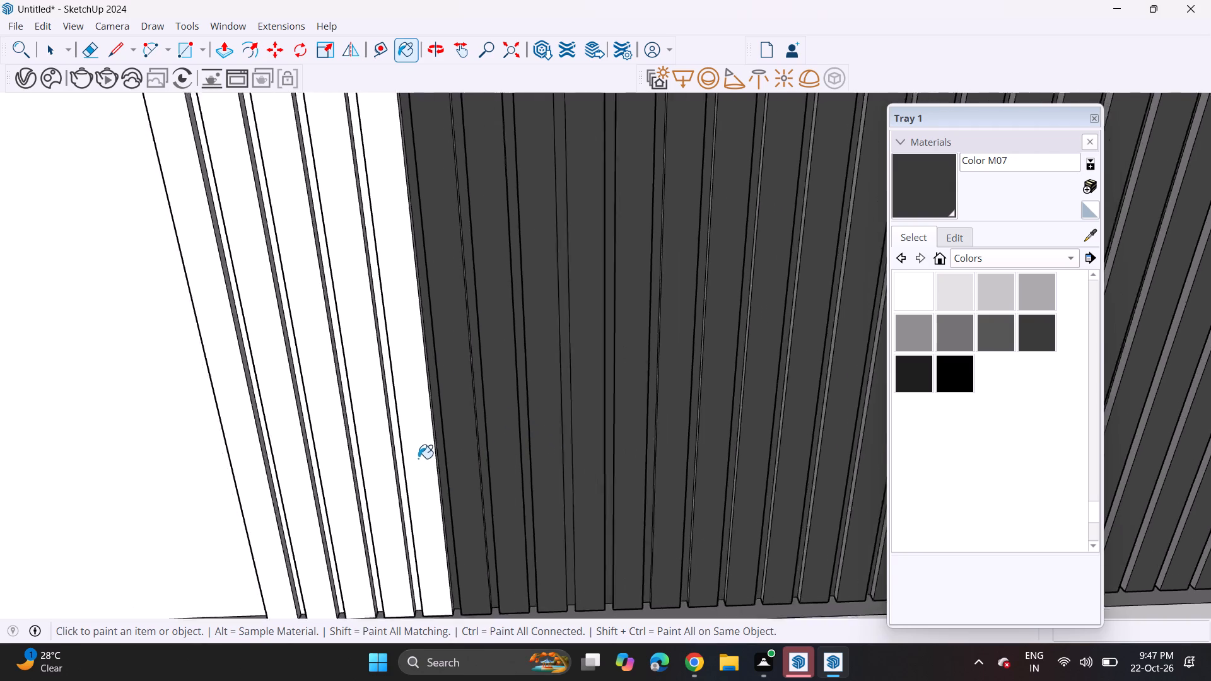
pyautogui.scroll(3, 418, 458)
pyautogui.click(409, 456)
pyautogui.click(390, 456)
pyautogui.click(368, 463)
pyautogui.click(341, 477)
pyautogui.click(333, 484)
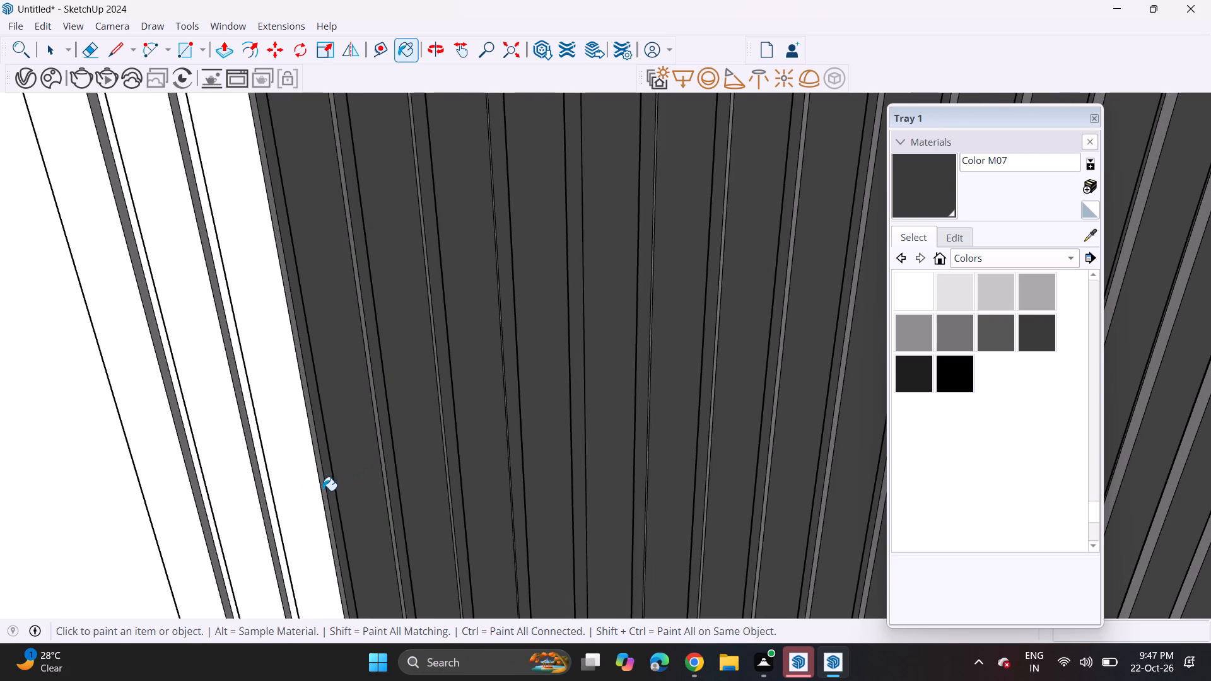
pyautogui.click(306, 503)
pyautogui.click(265, 498)
pyautogui.click(272, 489)
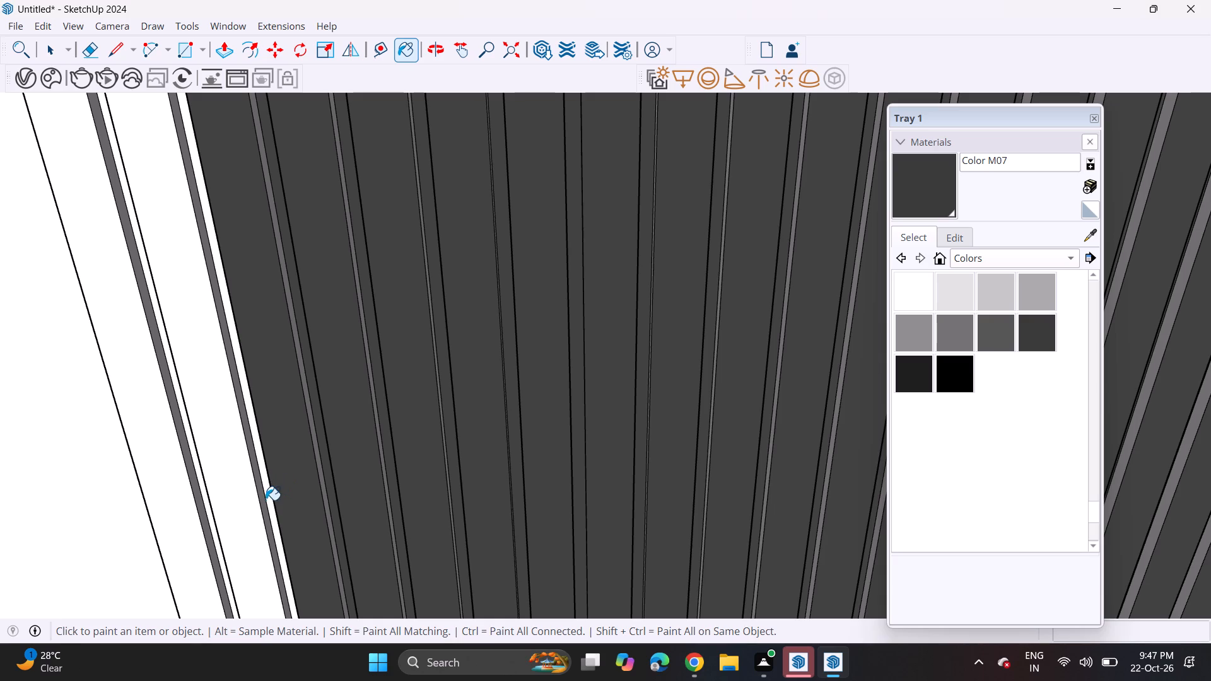
pyautogui.click(268, 496)
pyautogui.click(243, 496)
pyautogui.click(209, 509)
pyautogui.click(202, 525)
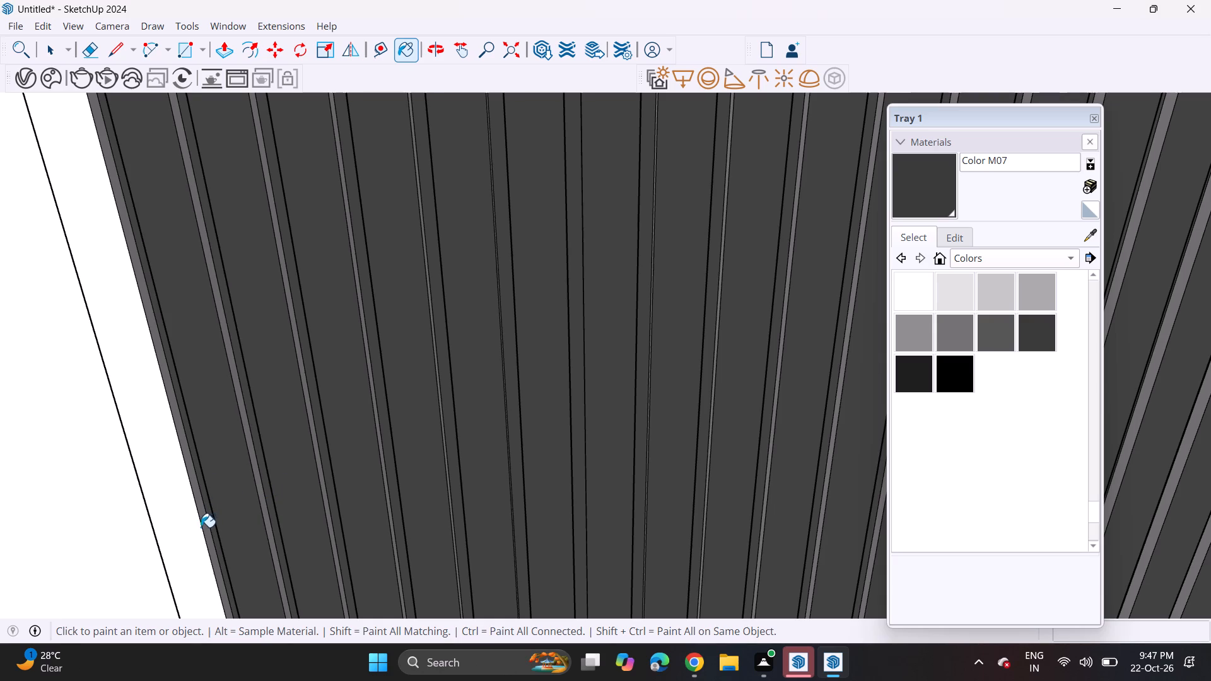
pyautogui.click(208, 558)
# Paint the front wall's plain panel beside the slats and the front of the stair-side corner pier with Color M07.
pyautogui.scroll(-20, 266, 540)
pyautogui.scroll(-2, 266, 540)
pyautogui.moveTo(547, 451); pyautogui.dragTo(556, 393, button='middle')
pyautogui.scroll(1, 547, 451)
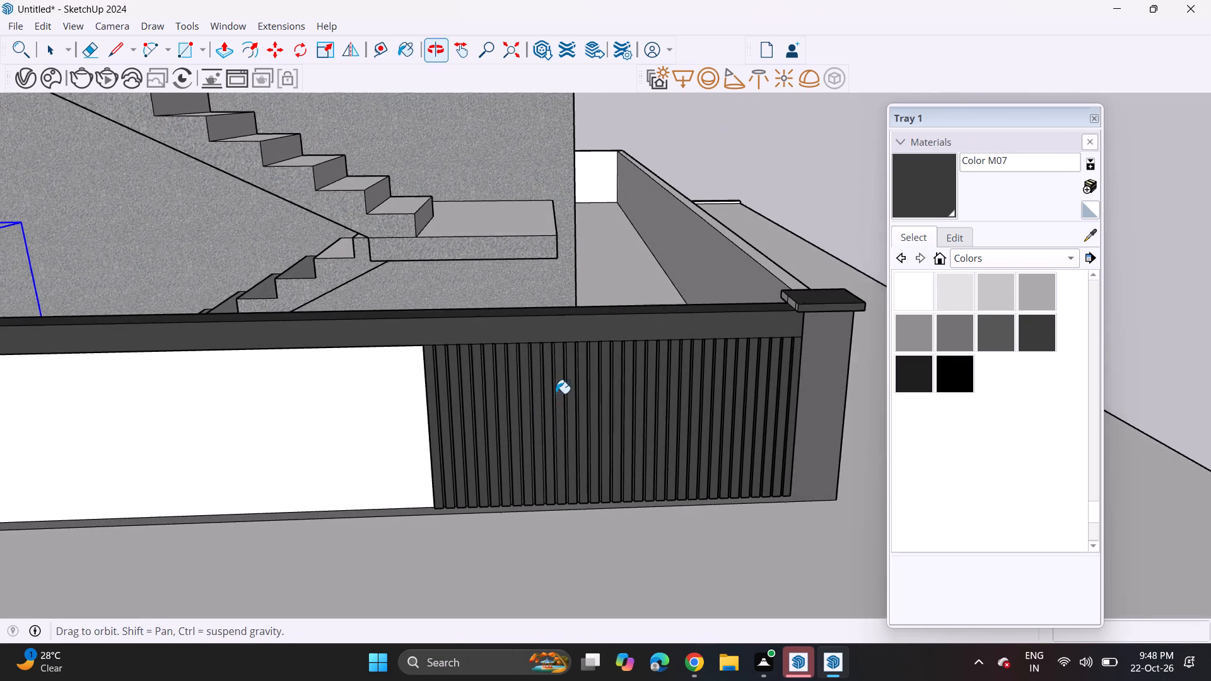
pyautogui.moveTo(556, 393); pyautogui.dragTo(556, 399, button='middle')
pyautogui.keyDown('shift'); pyautogui.moveTo(574, 381); pyautogui.dragTo(679, 383, button='middle'); pyautogui.keyUp('shift')
pyautogui.click(476, 450)
pyautogui.scroll(-7, 483, 443)
pyautogui.moveTo(489, 445); pyautogui.dragTo(669, 403, button='middle')
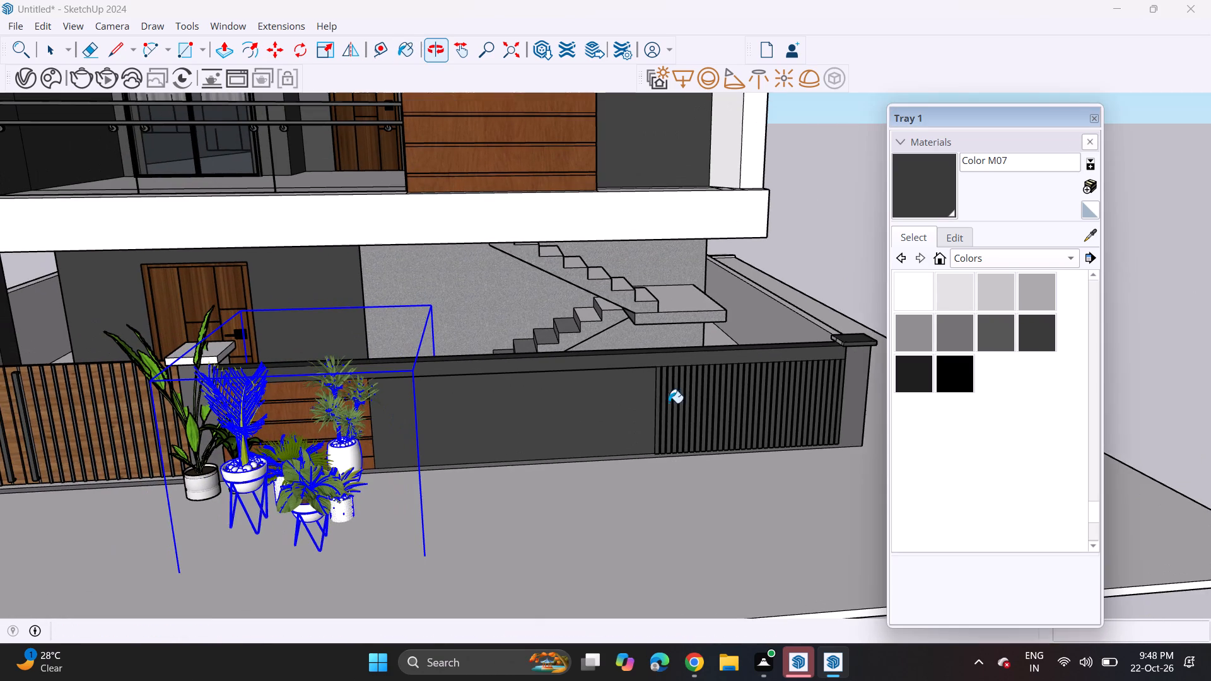
pyautogui.click(849, 366)
# Paint the front, top and side faces of the gate-side corner pier's cap with Color M07.
pyautogui.scroll(1, 577, 392)
pyautogui.keyDown('shift'); pyautogui.moveTo(577, 392); pyautogui.dragTo(901, 358, button='middle'); pyautogui.keyUp('shift')
pyautogui.scroll(-4, 589, 366)
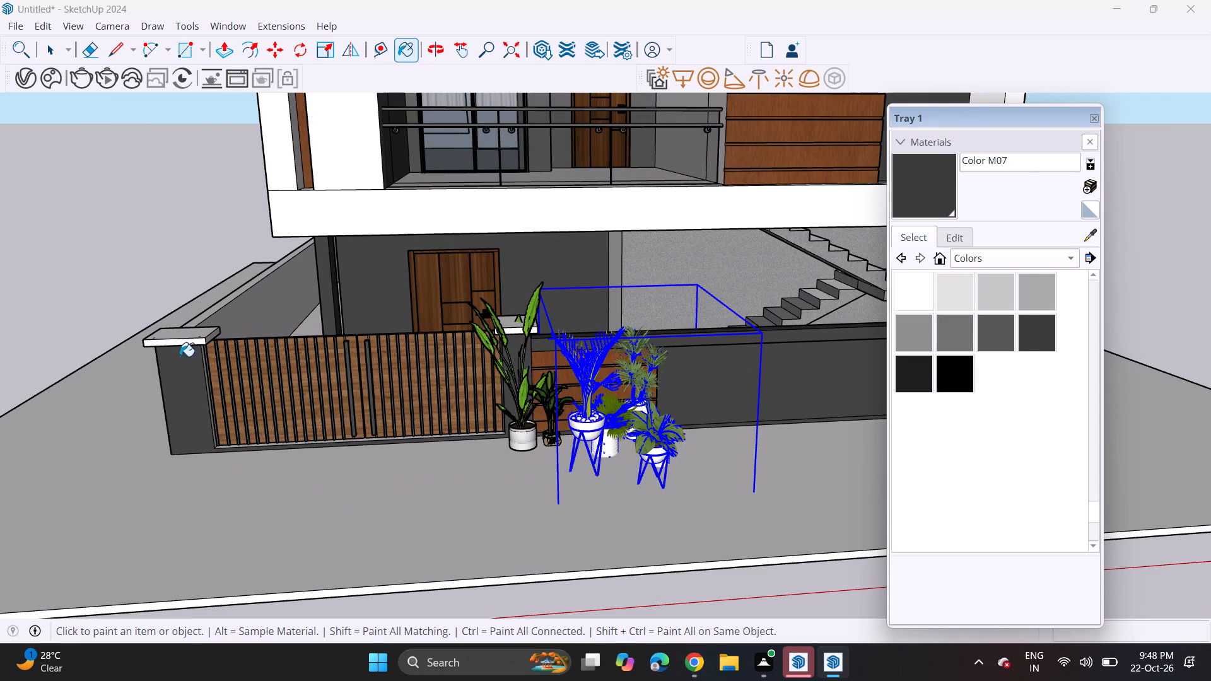
pyautogui.click(178, 343)
pyautogui.click(184, 332)
pyautogui.click(208, 335)
pyautogui.click(211, 337)
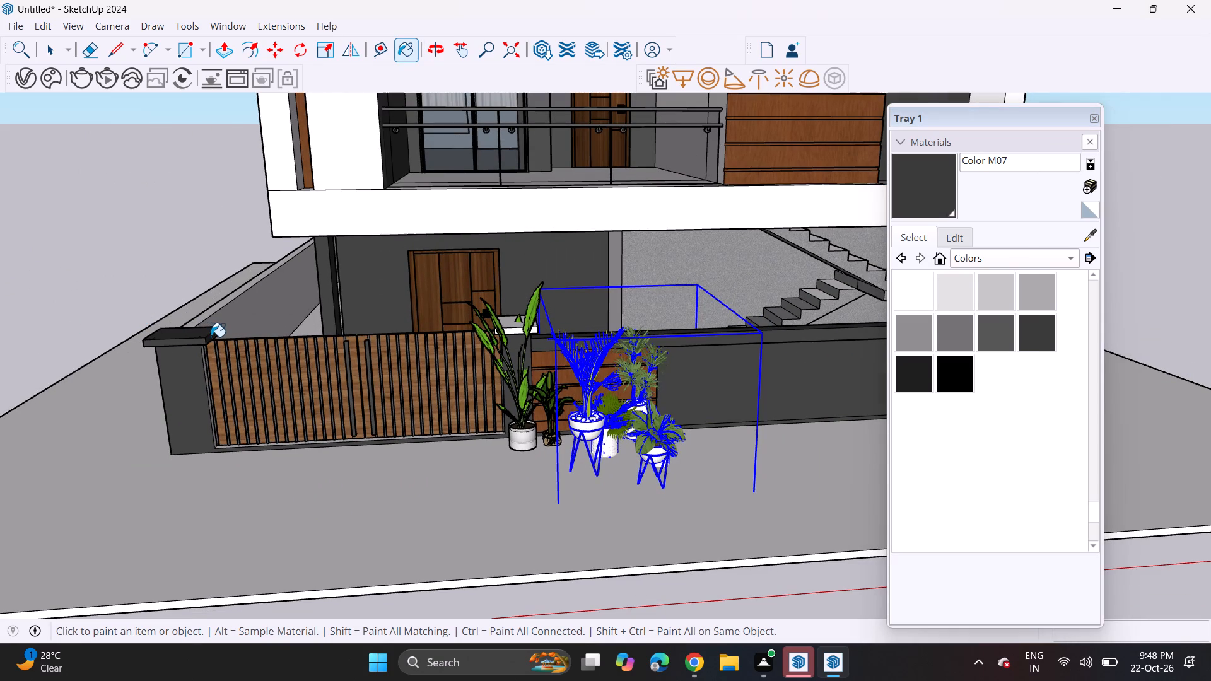
# Import the PLANTS model from the Downloads folder and place it on open ground beside the house plot.
pyautogui.scroll(-4, 316, 381)
pyautogui.keyDown('shift'); pyautogui.moveTo(411, 407); pyautogui.dragTo(275, 361, button='middle'); pyautogui.keyUp('shift')
pyautogui.keyDown('shift'); pyautogui.scroll(1, 385, 407); pyautogui.keyUp('shift')
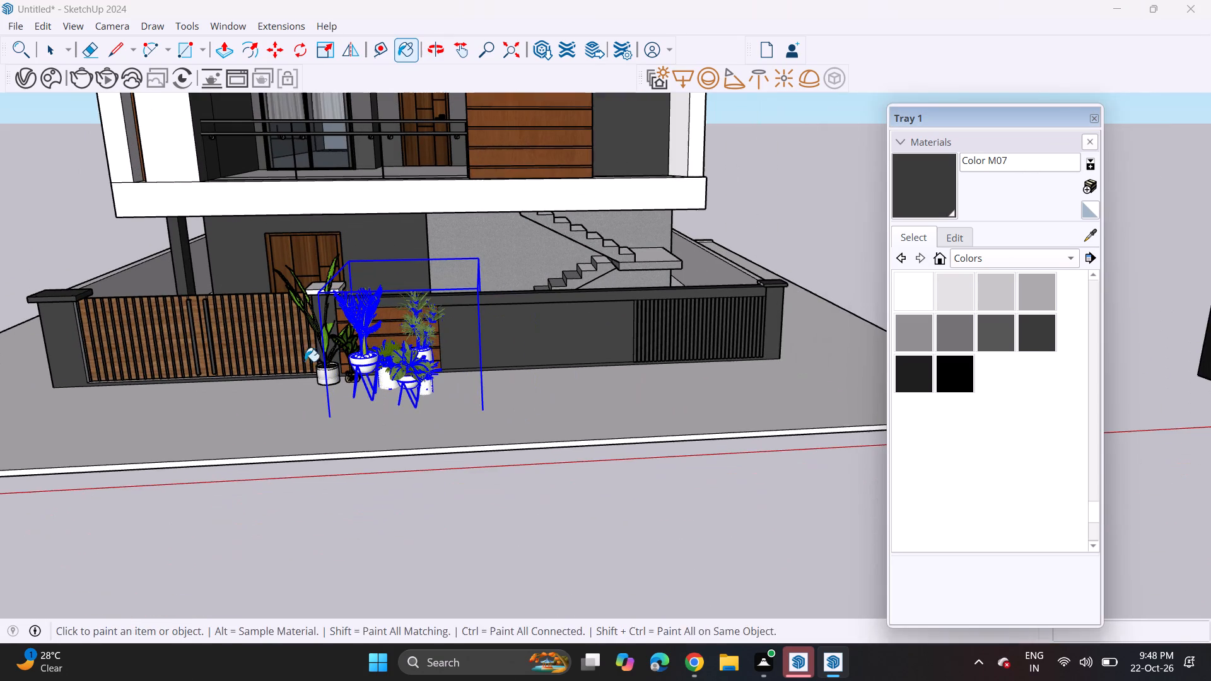
pyautogui.press('space')
pyautogui.click(533, 398)
pyautogui.click(6, 33)
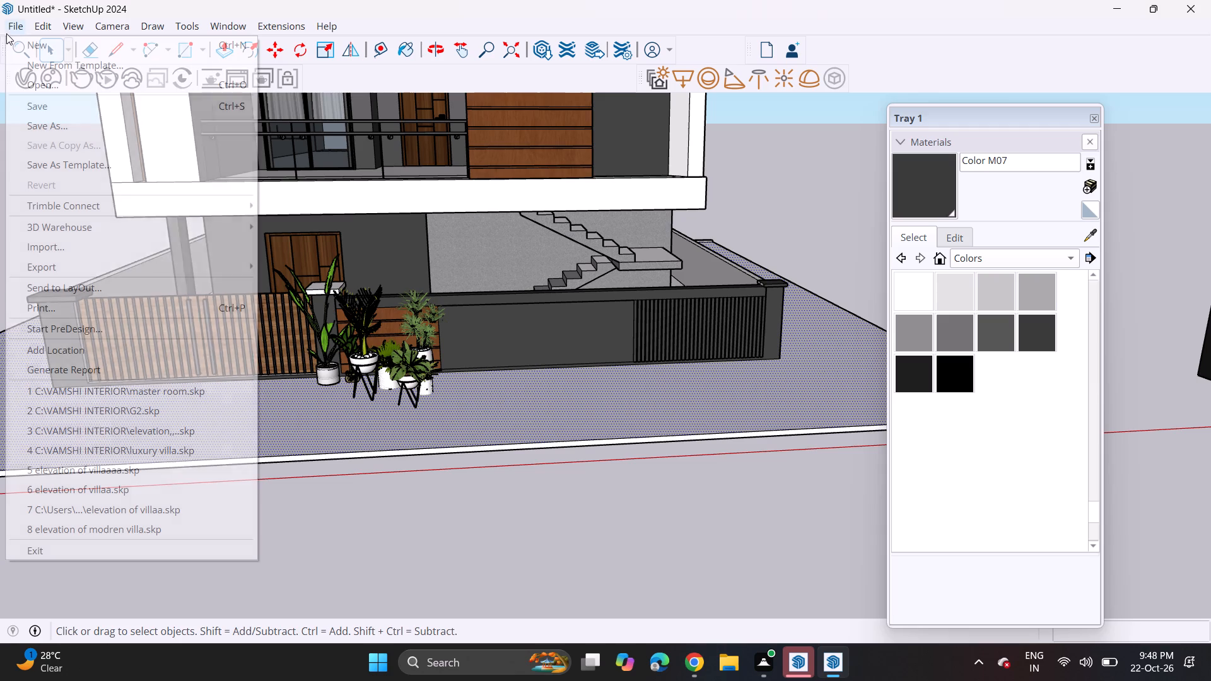
pyautogui.click(62, 248)
pyautogui.scroll(-6, 410, 218)
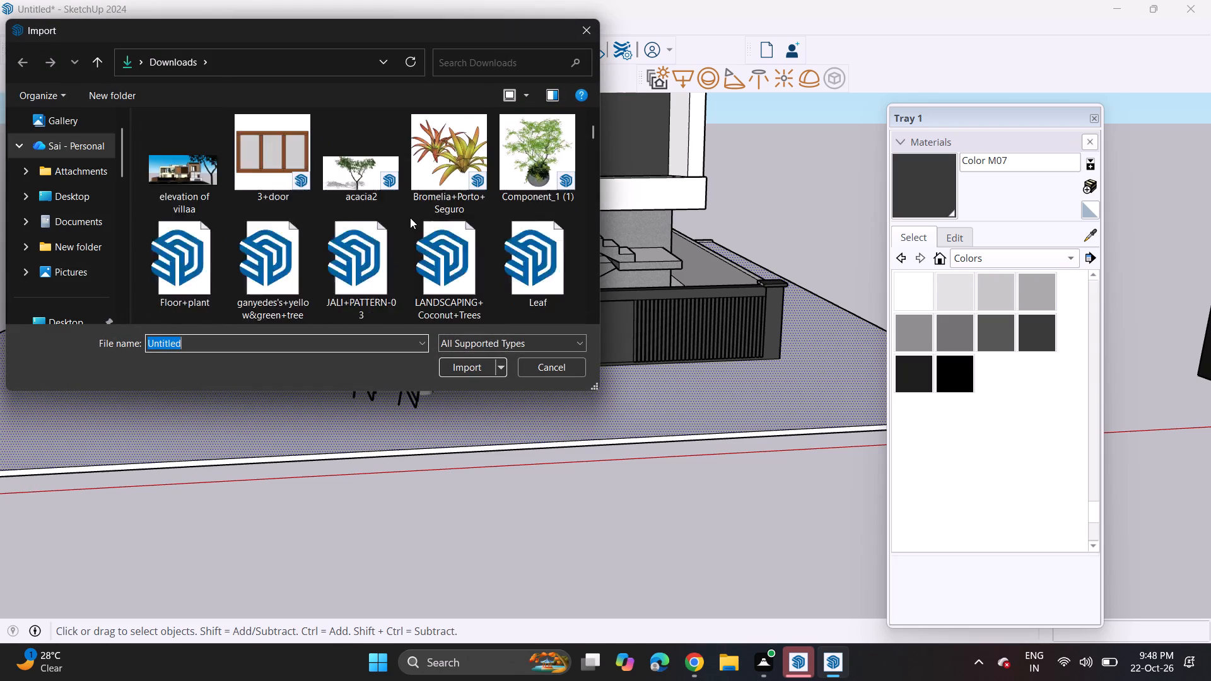
pyautogui.scroll(-20, 410, 218)
pyautogui.scroll(-20, 410, 218)
pyautogui.scroll(-7, 410, 218)
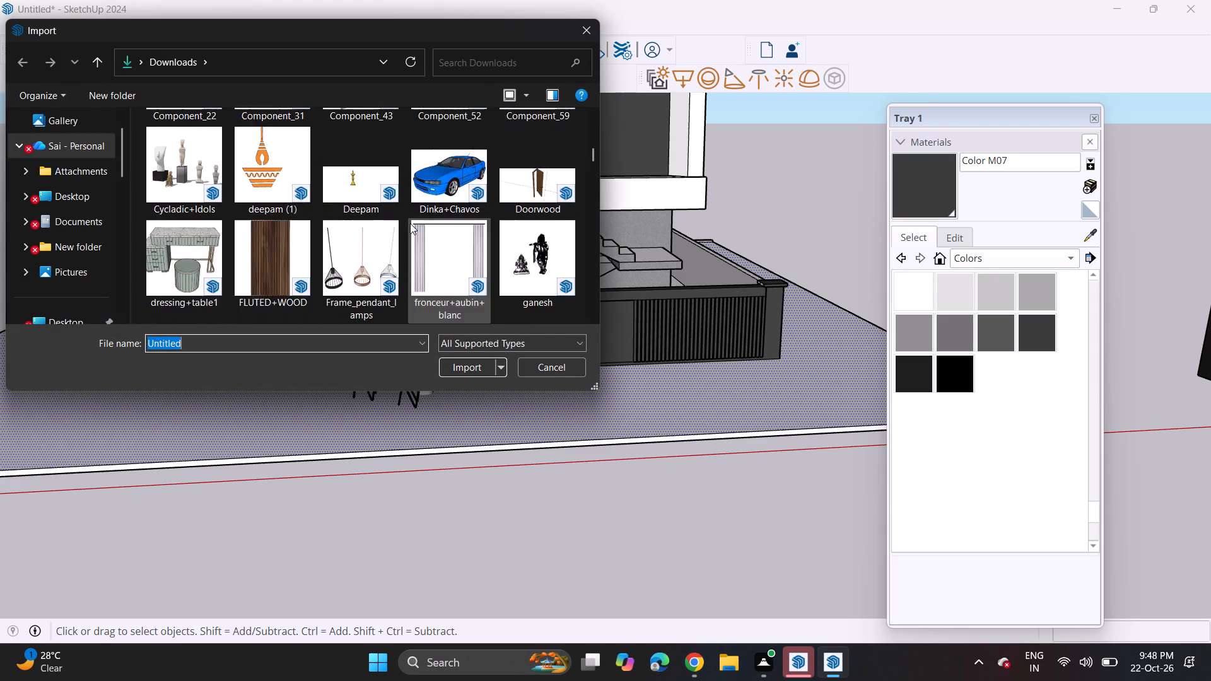
pyautogui.scroll(-14, 410, 224)
pyautogui.scroll(1, 410, 224)
pyautogui.scroll(-20, 410, 224)
pyautogui.scroll(-8, 410, 224)
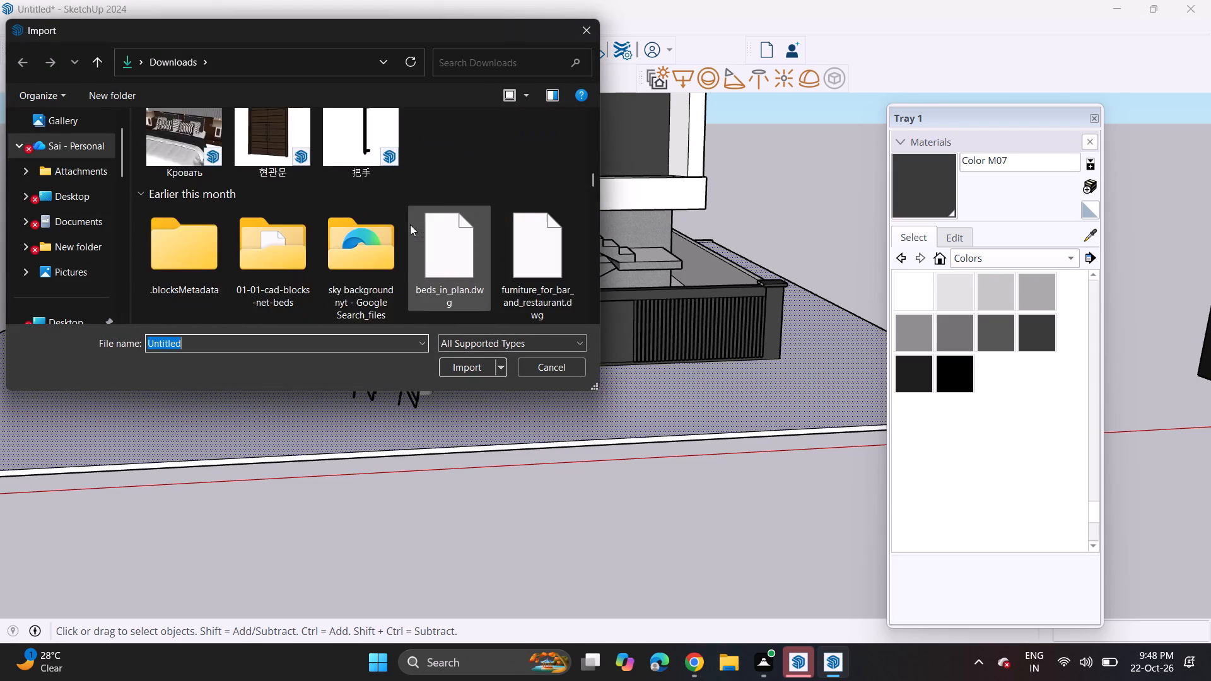
pyautogui.scroll(-16, 410, 224)
pyautogui.scroll(-5, 410, 224)
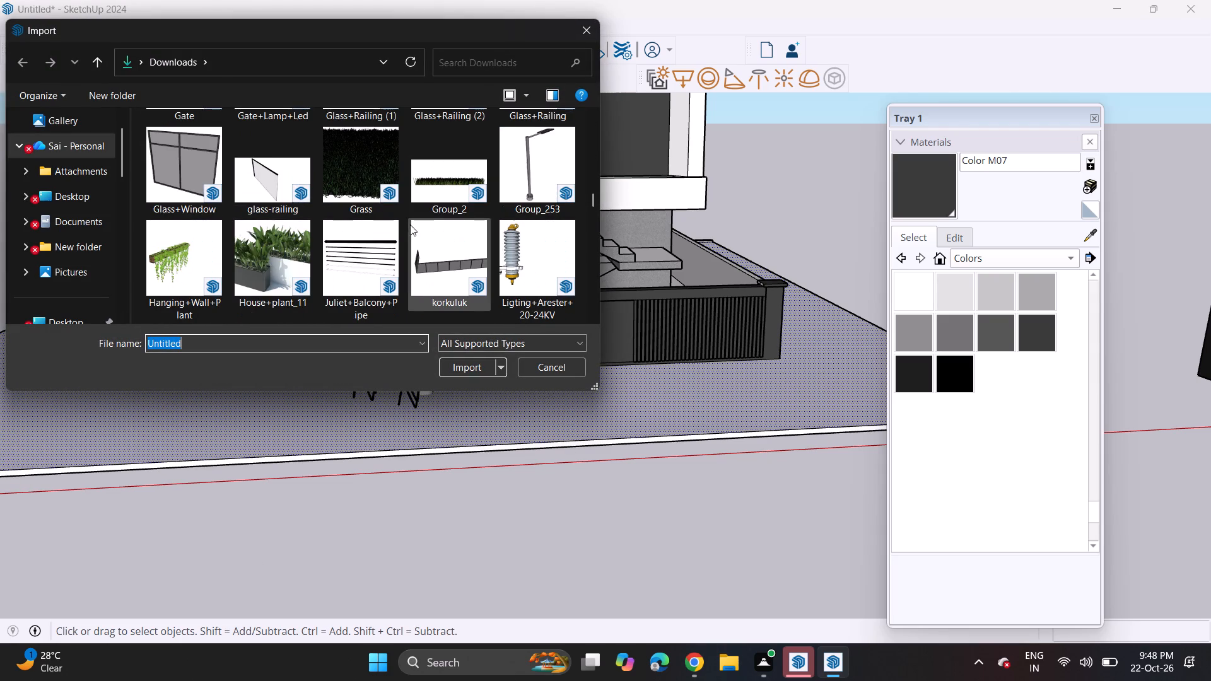
pyautogui.scroll(-4, 410, 224)
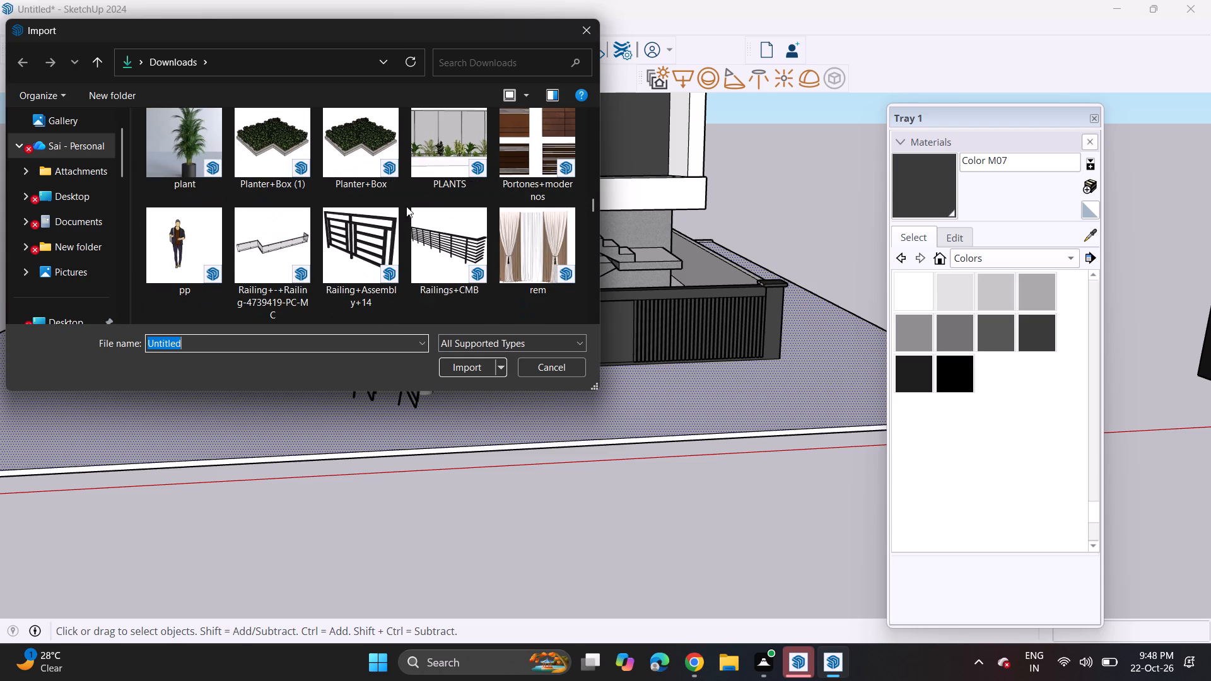
pyautogui.click(434, 162)
pyautogui.click(457, 363)
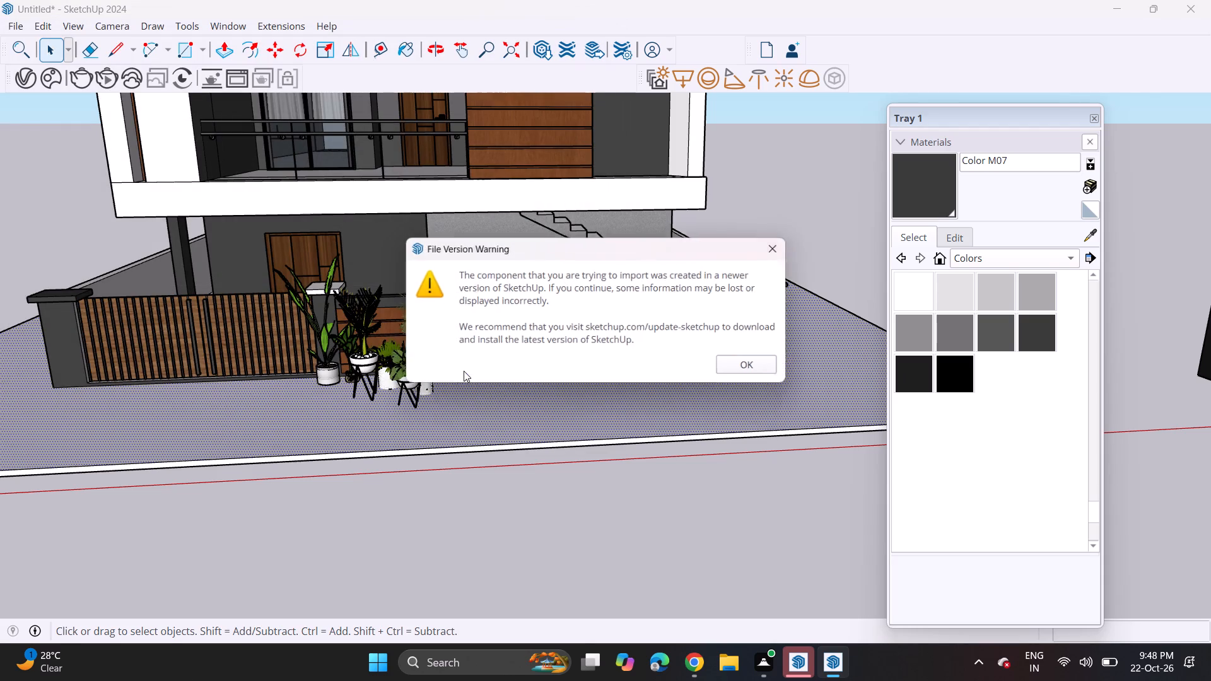
pyautogui.click(739, 363)
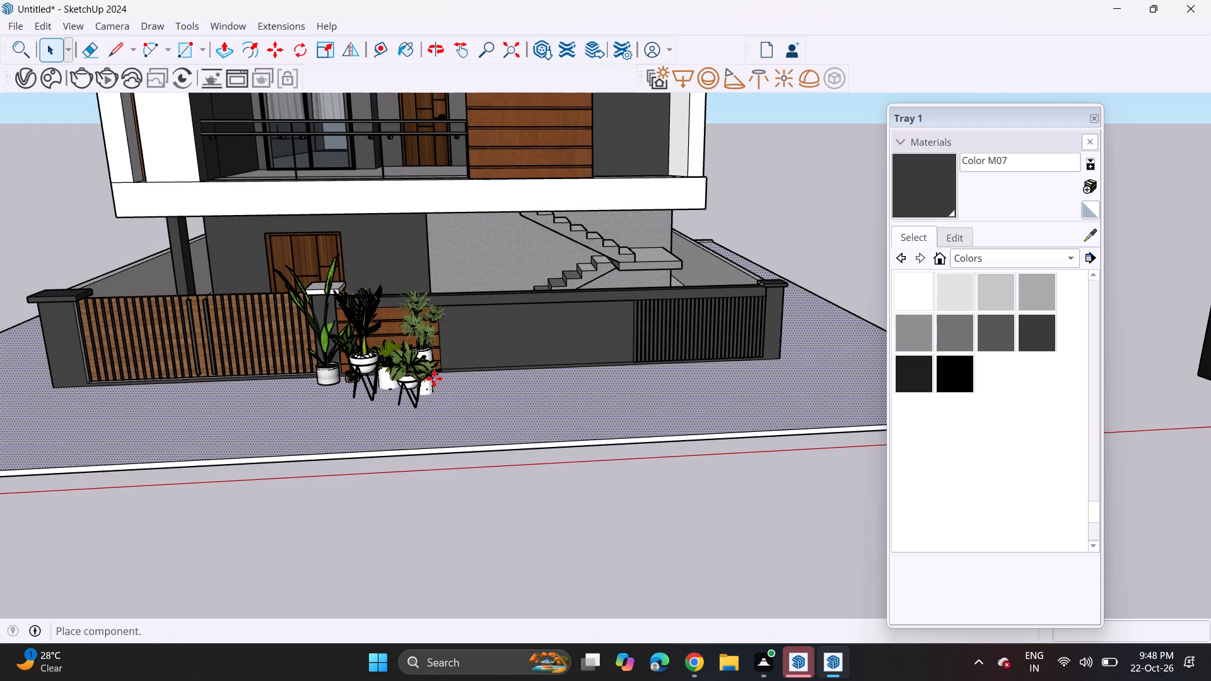
pyautogui.scroll(-14, 495, 383)
pyautogui.click(764, 458)
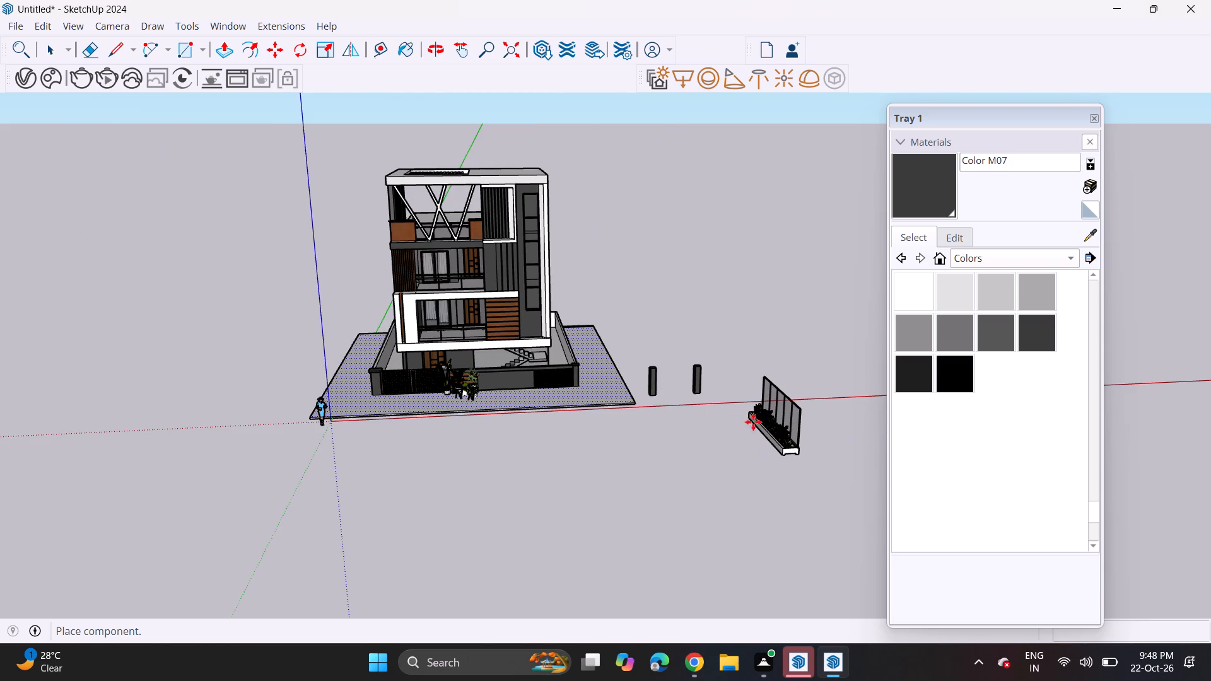
# Explode the imported planter component into its separate parts.
pyautogui.press('space')
pyautogui.rightClick(769, 426)
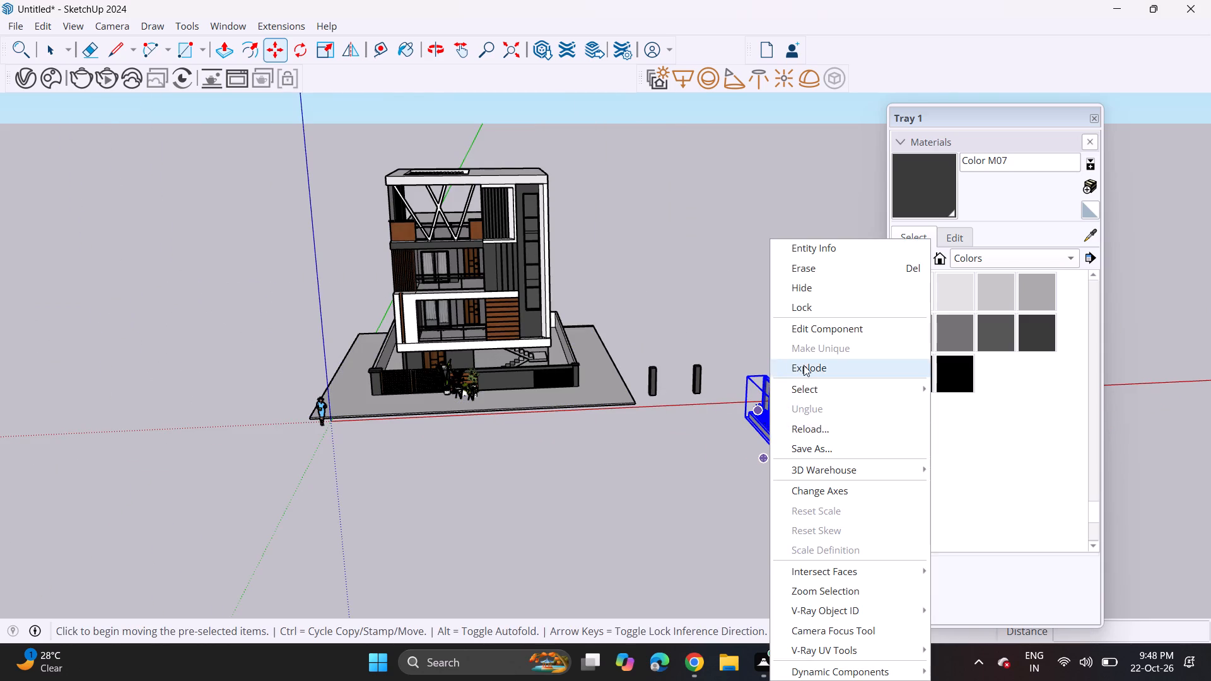
pyautogui.click(804, 365)
pyautogui.click(788, 408)
pyautogui.click(790, 400)
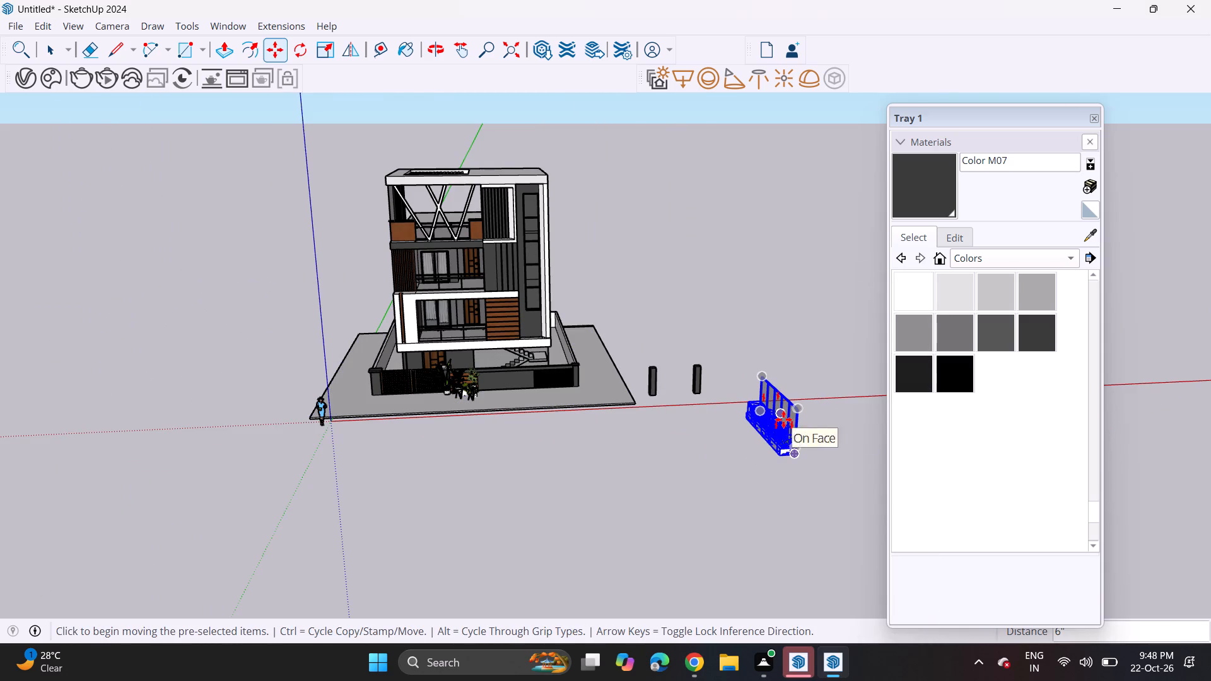
# Erase the tall framed panel standing behind the planter's plants.
pyautogui.press('space')
pyautogui.click(783, 416)
pyautogui.rightClick(783, 416)
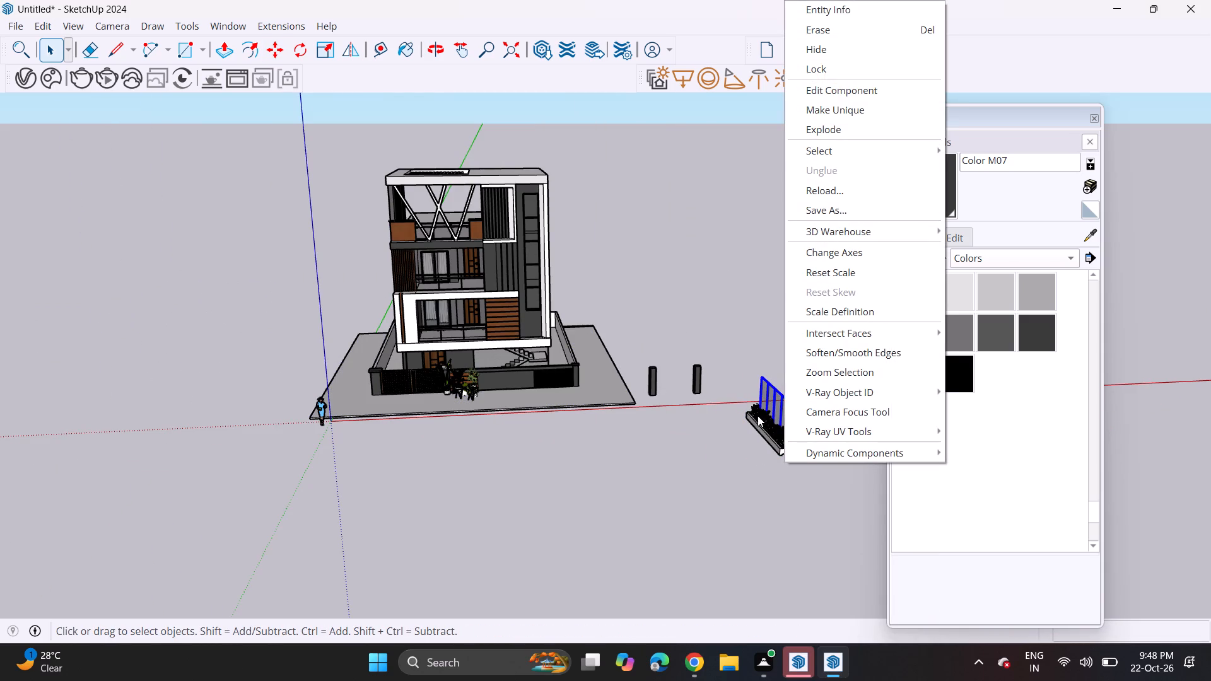
pyautogui.click(849, 24)
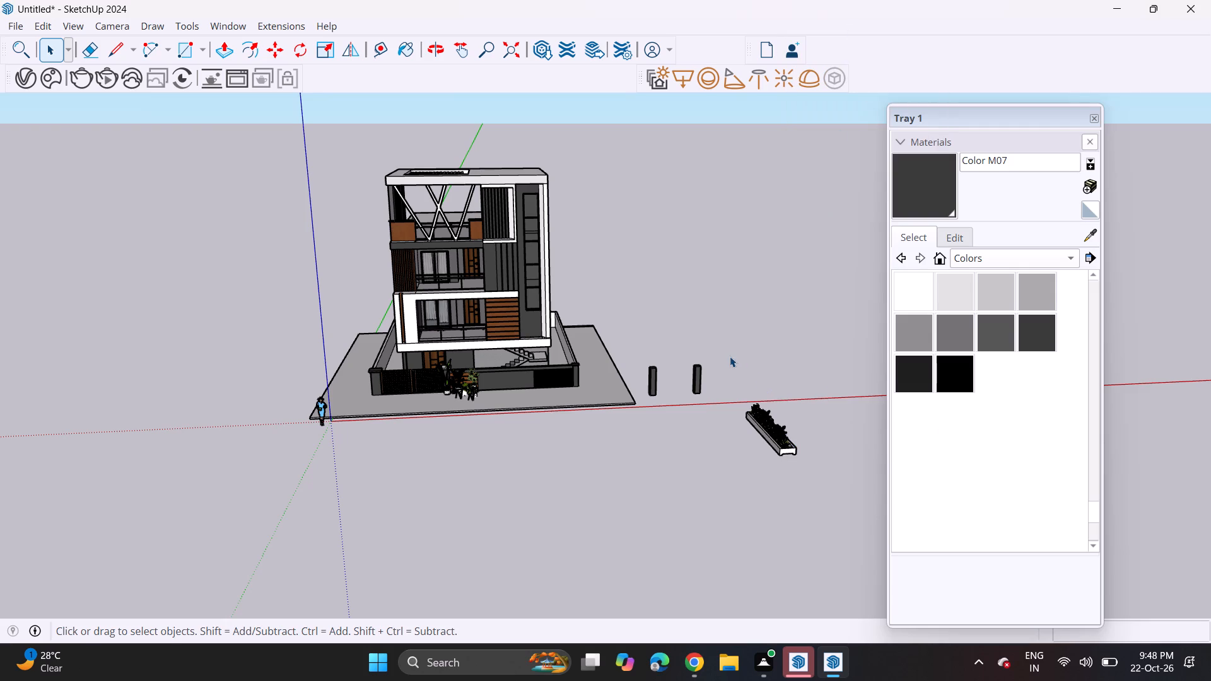
# Group the remaining planter box and all its plants.
pyautogui.moveTo(728, 356); pyautogui.dragTo(788, 492)
pyautogui.moveTo(735, 362); pyautogui.dragTo(864, 537)
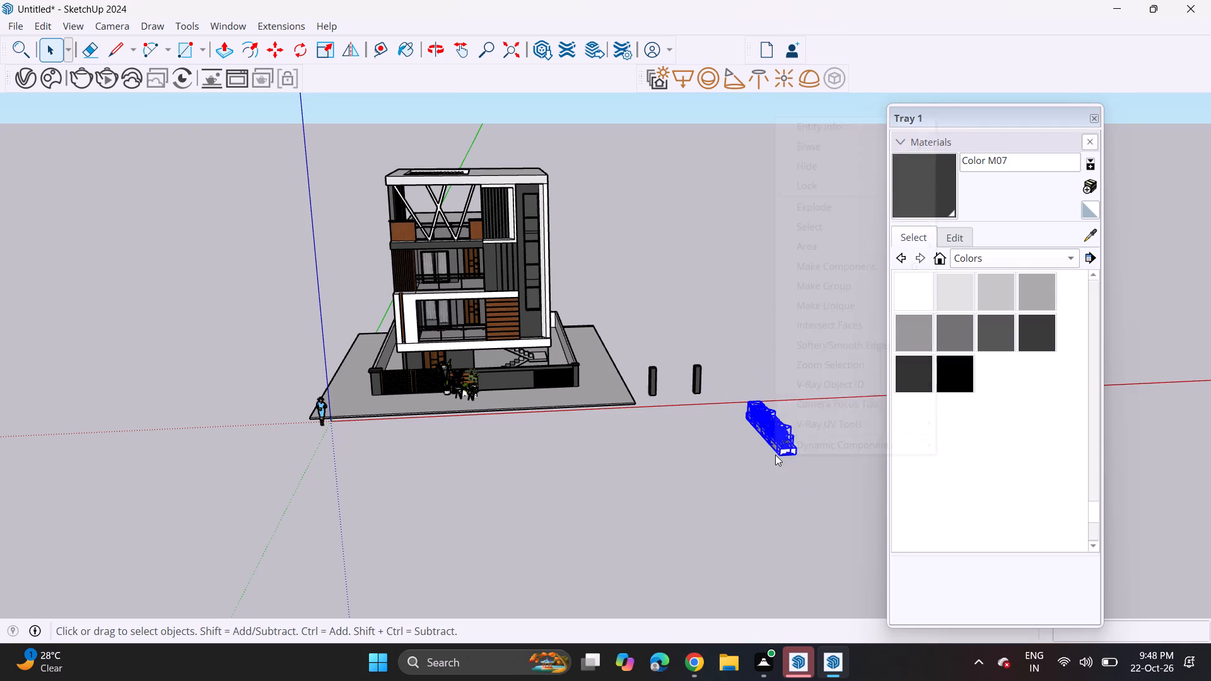
pyautogui.rightClick(775, 455)
pyautogui.click(833, 287)
# Rotate the planter group 90 degrees on the ground plane so it runs parallel to the front compound wall.
pyautogui.click(294, 54)
pyautogui.moveTo(634, 335); pyautogui.dragTo(632, 409, button='middle')
pyautogui.scroll(-1, 629, 417)
pyautogui.click(660, 460)
pyautogui.click(697, 460)
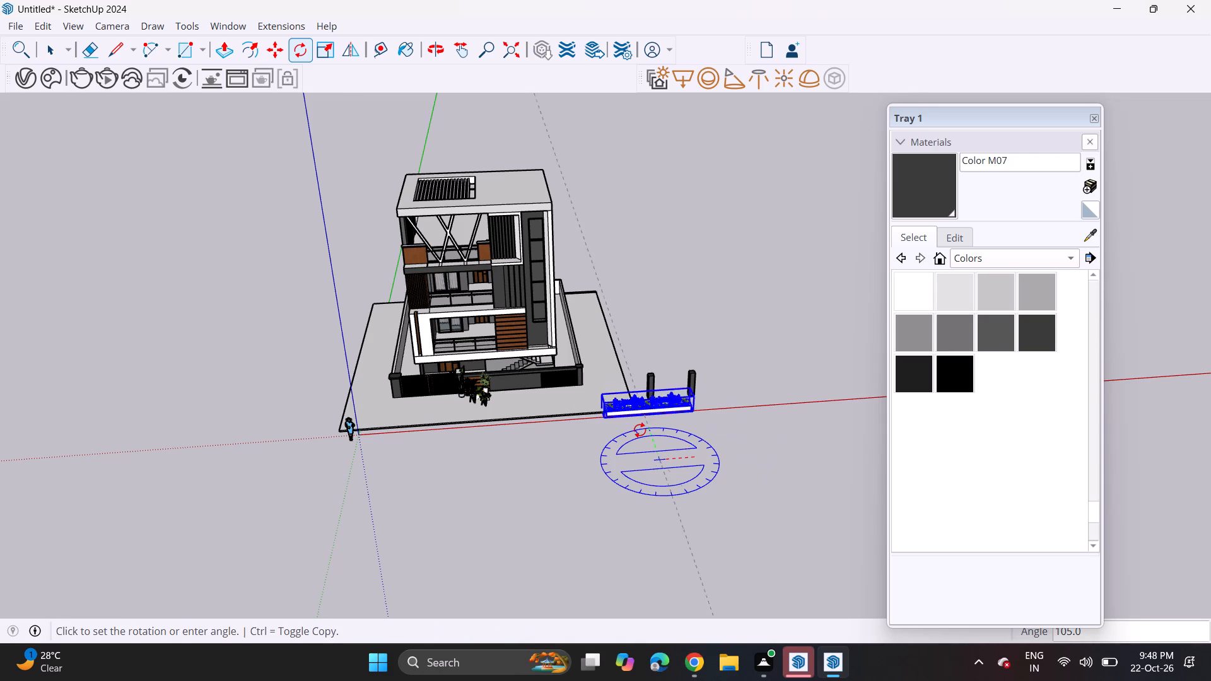
pyautogui.click(655, 434)
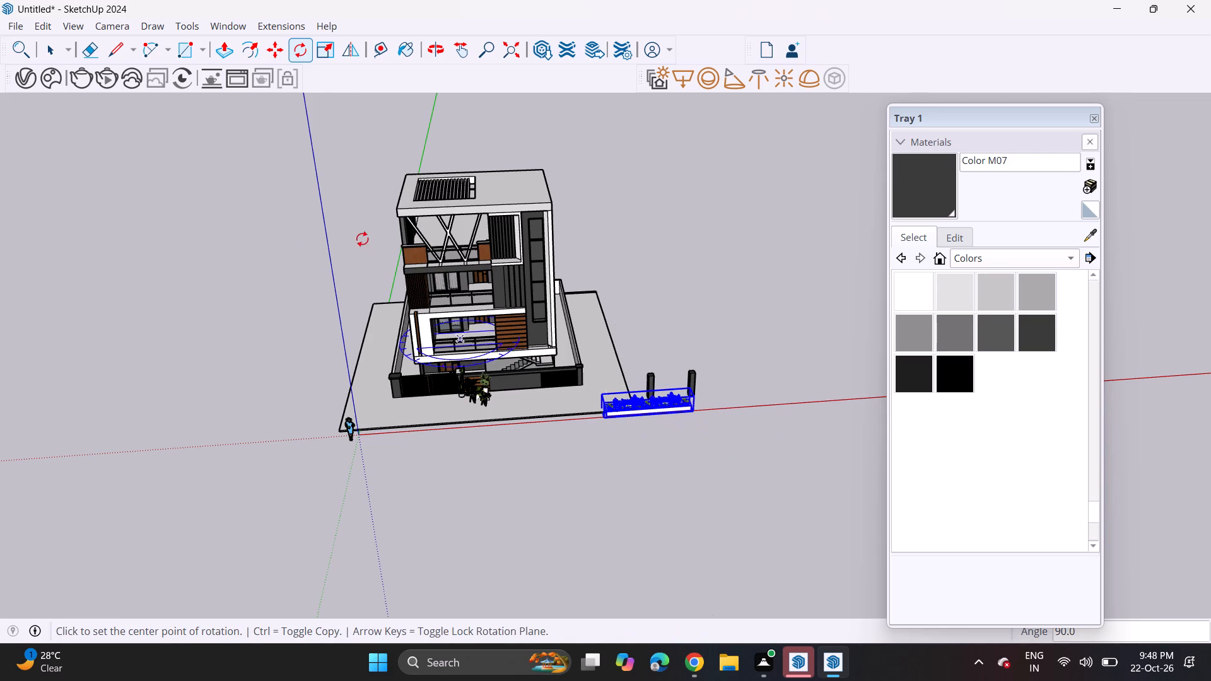
# Move the planter group in front of the compound wall, along its plain panel and slatted section beside the potted plants.
pyautogui.click(272, 49)
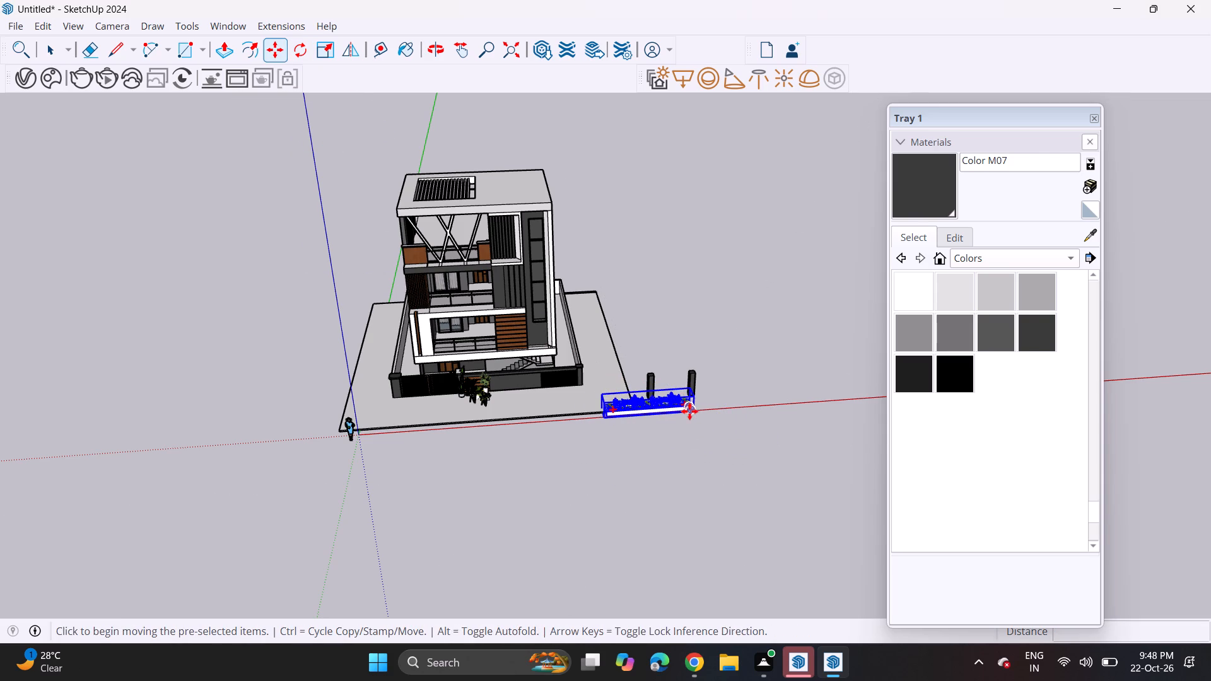
pyautogui.click(689, 411)
pyautogui.scroll(20, 547, 370)
pyautogui.scroll(2, 547, 370)
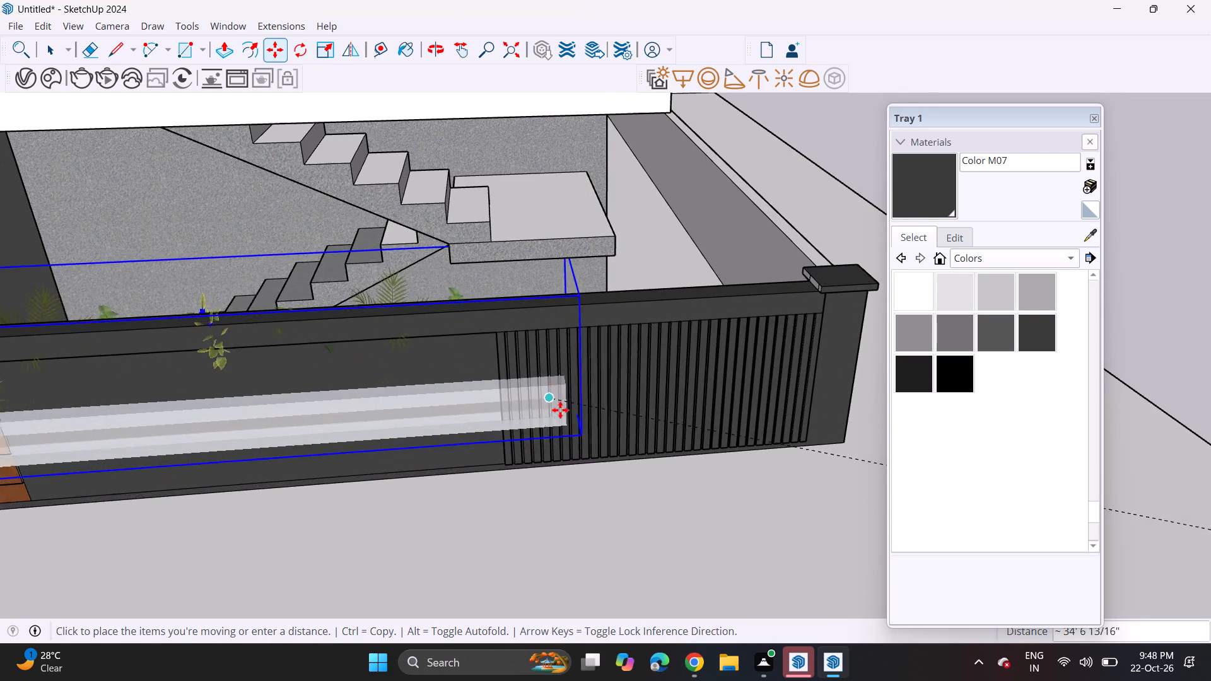
pyautogui.scroll(-5, 592, 534)
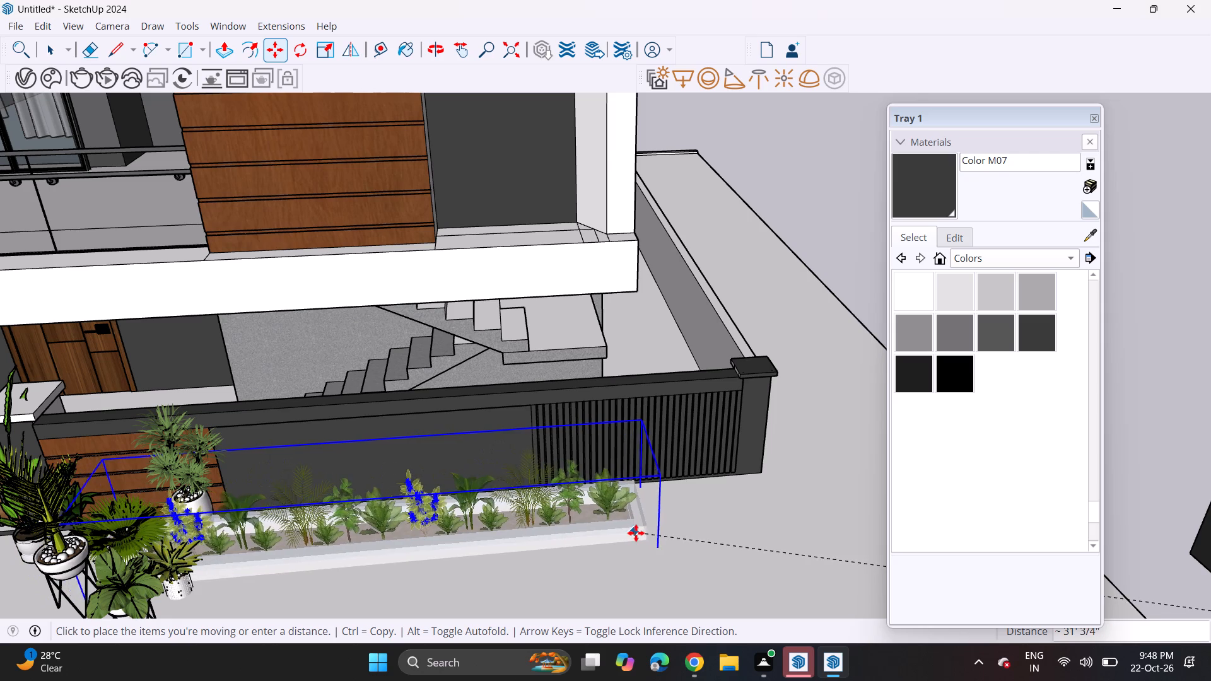
pyautogui.click(705, 533)
pyautogui.press('space')
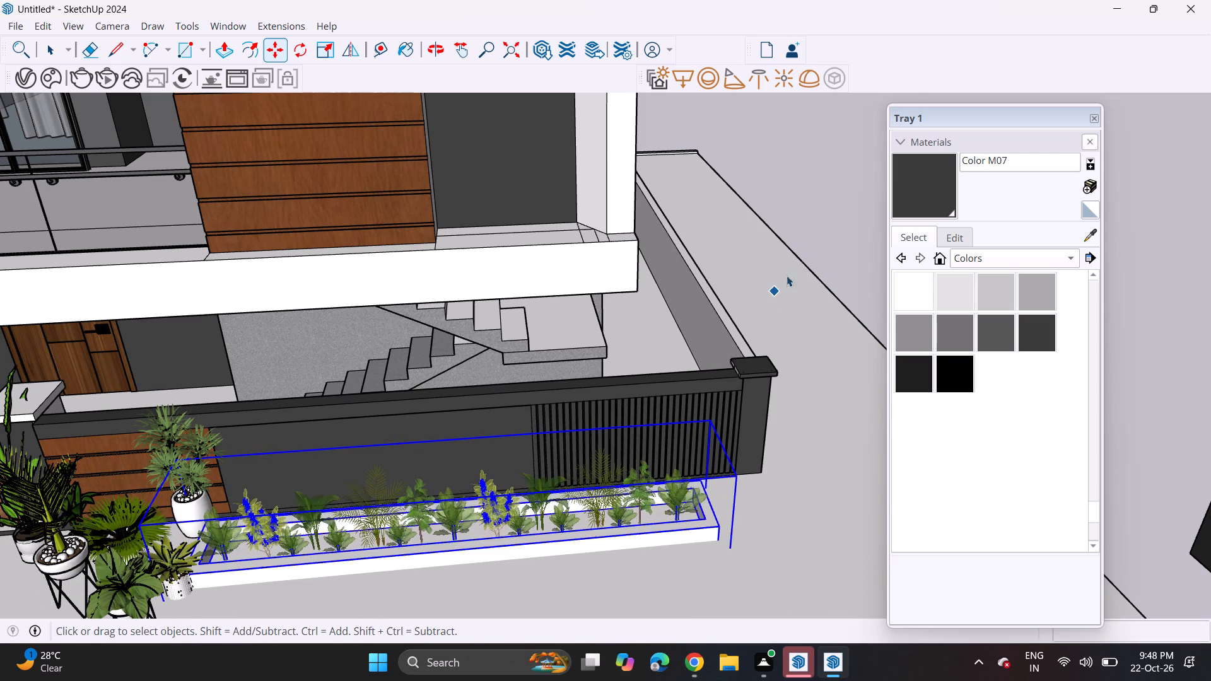
pyautogui.click(823, 232)
# Delete the two spare dark upright blocks standing on open ground beside the plot.
pyautogui.scroll(-6, 609, 397)
pyautogui.moveTo(577, 432); pyautogui.dragTo(530, 320, button='middle')
pyautogui.scroll(1, 530, 320)
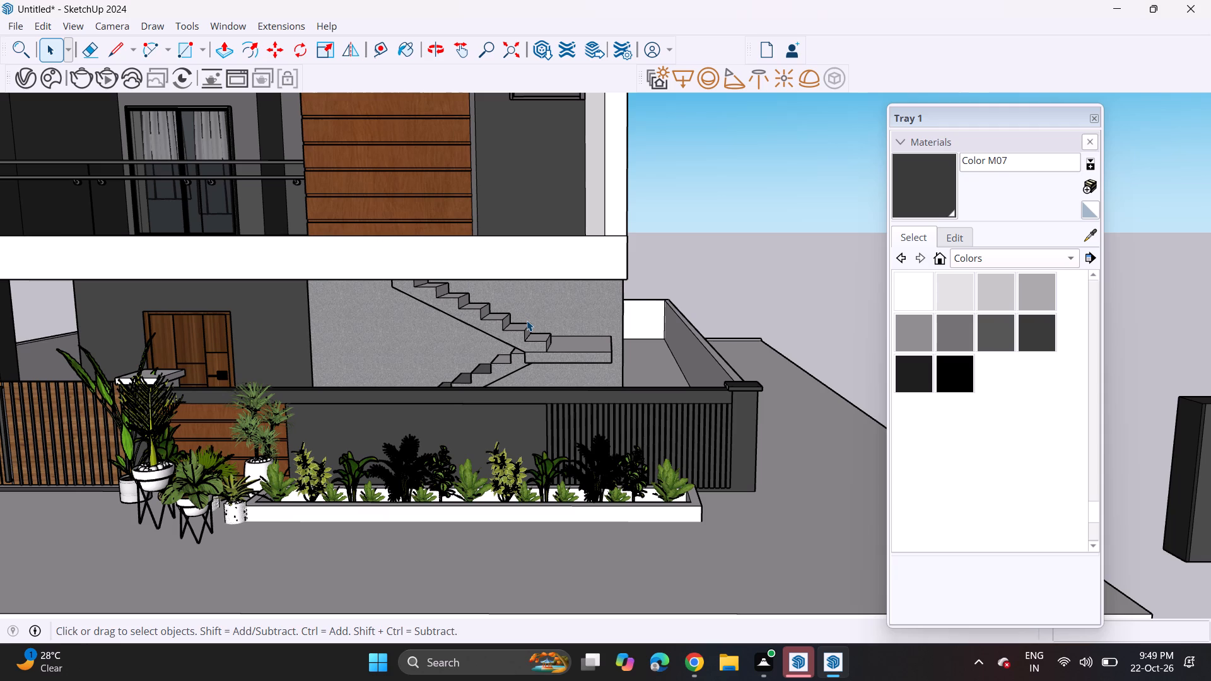
pyautogui.scroll(-7, 428, 409)
pyautogui.keyDown('shift'); pyautogui.moveTo(426, 410); pyautogui.dragTo(612, 375, button='middle'); pyautogui.keyUp('shift')
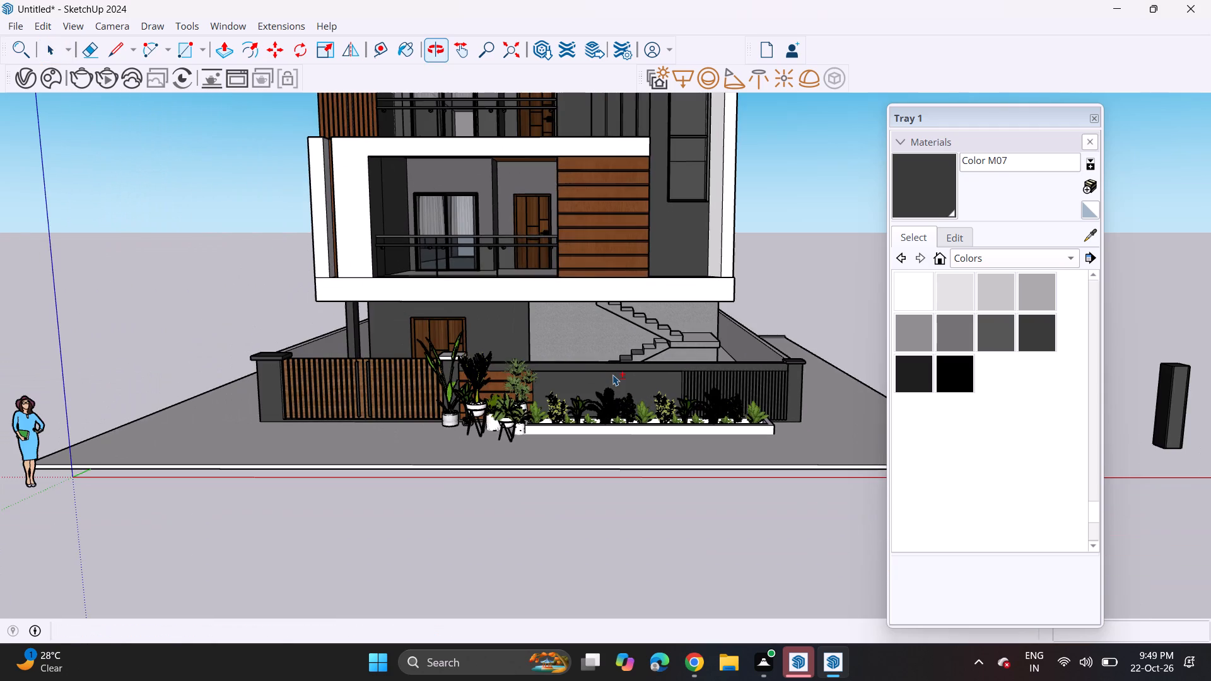
pyautogui.scroll(-7, 612, 375)
pyautogui.keyDown('shift'); pyautogui.moveTo(645, 371); pyautogui.dragTo(470, 350, button='middle'); pyautogui.keyUp('shift')
pyautogui.moveTo(630, 285); pyautogui.dragTo(810, 428)
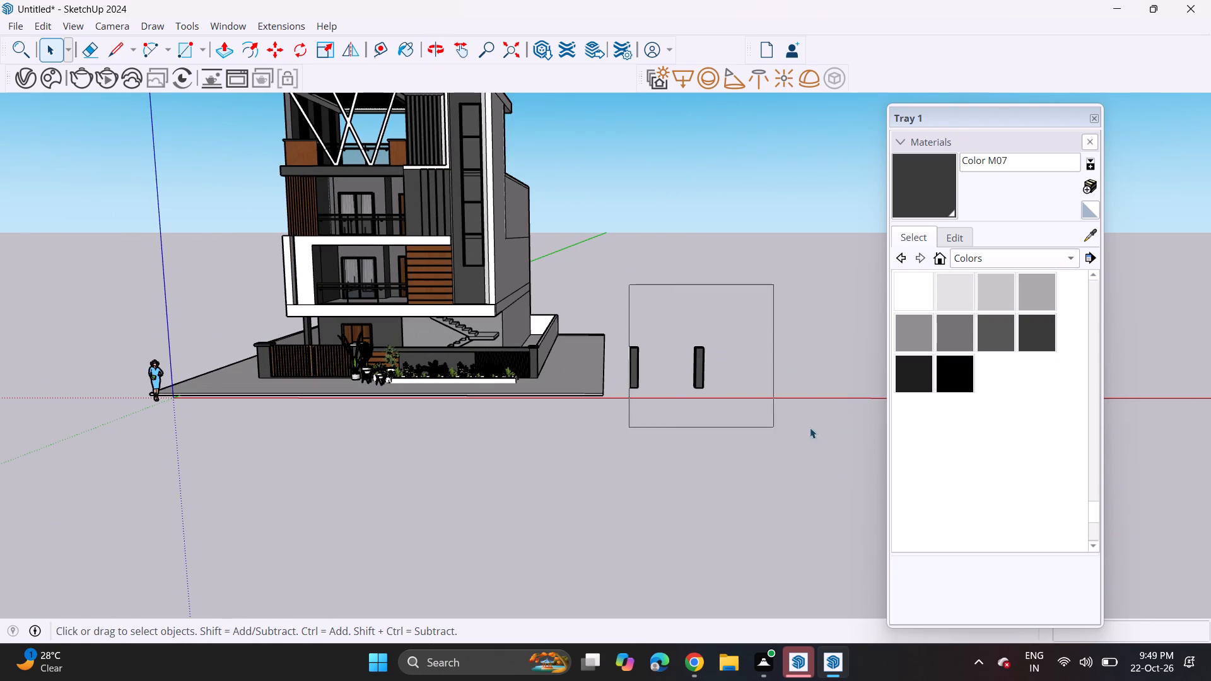
pyautogui.moveTo(810, 428); pyautogui.dragTo(812, 427)
pyautogui.moveTo(612, 308); pyautogui.dragTo(838, 411)
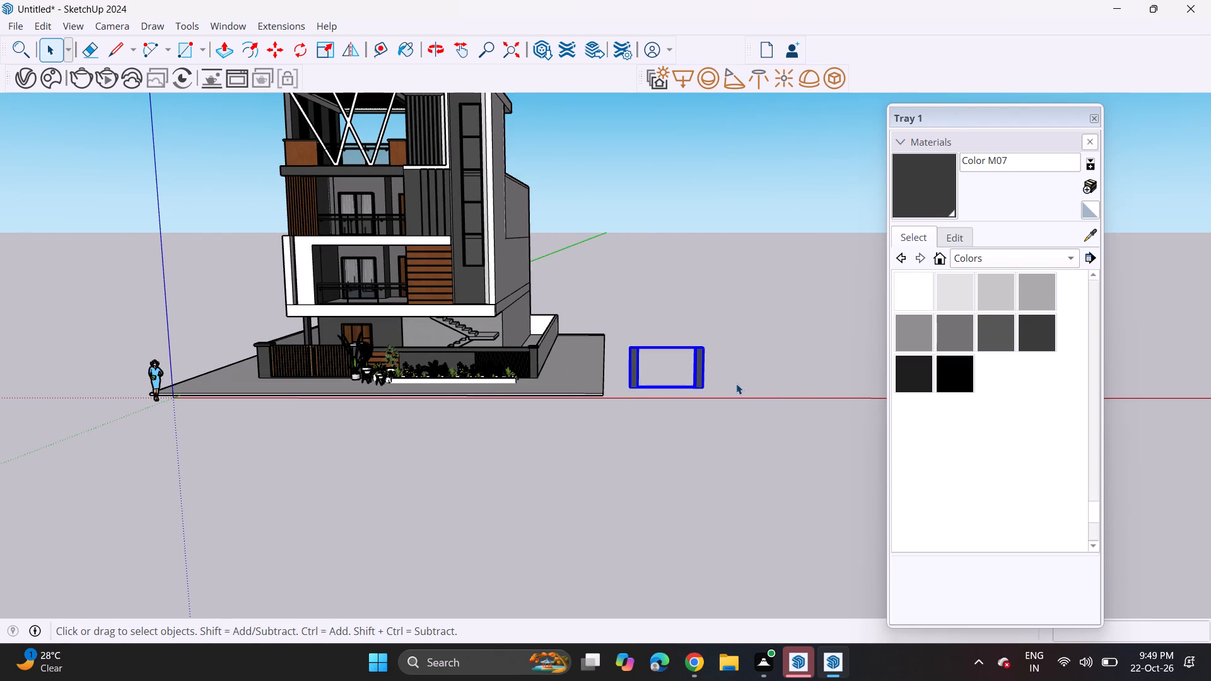
pyautogui.press('Delete')
# Paint the ground surface around the house with Concrete Block 8x8 Gray from the Brick, Cladding and Siding collection.
pyautogui.keyDown('shift'); pyautogui.scroll(1, 378, 371); pyautogui.keyUp('shift')
pyautogui.keyDown('shift'); pyautogui.moveTo(378, 371); pyautogui.dragTo(653, 436, button='middle'); pyautogui.keyUp('shift')
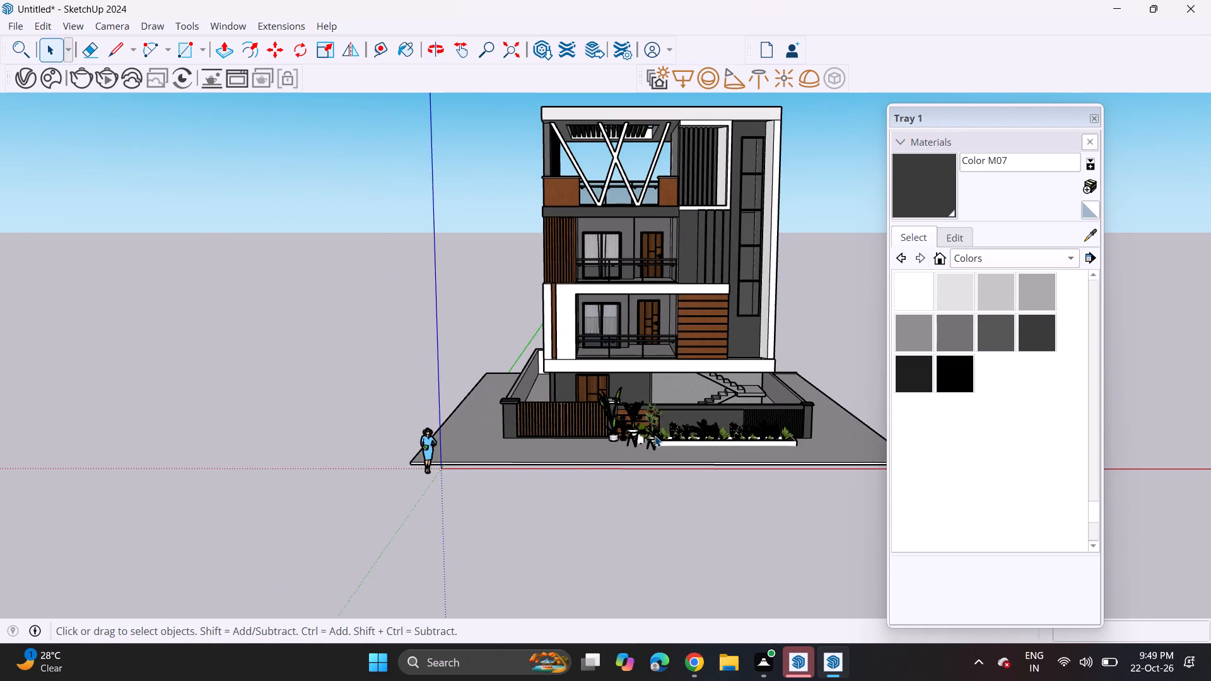
pyautogui.moveTo(655, 436); pyautogui.dragTo(699, 402, button='middle')
pyautogui.scroll(1, 652, 436)
pyautogui.keyDown('shift'); pyautogui.moveTo(681, 369); pyautogui.dragTo(583, 478, button='middle'); pyautogui.keyUp('shift')
pyautogui.moveTo(576, 472); pyautogui.dragTo(549, 449, button='middle')
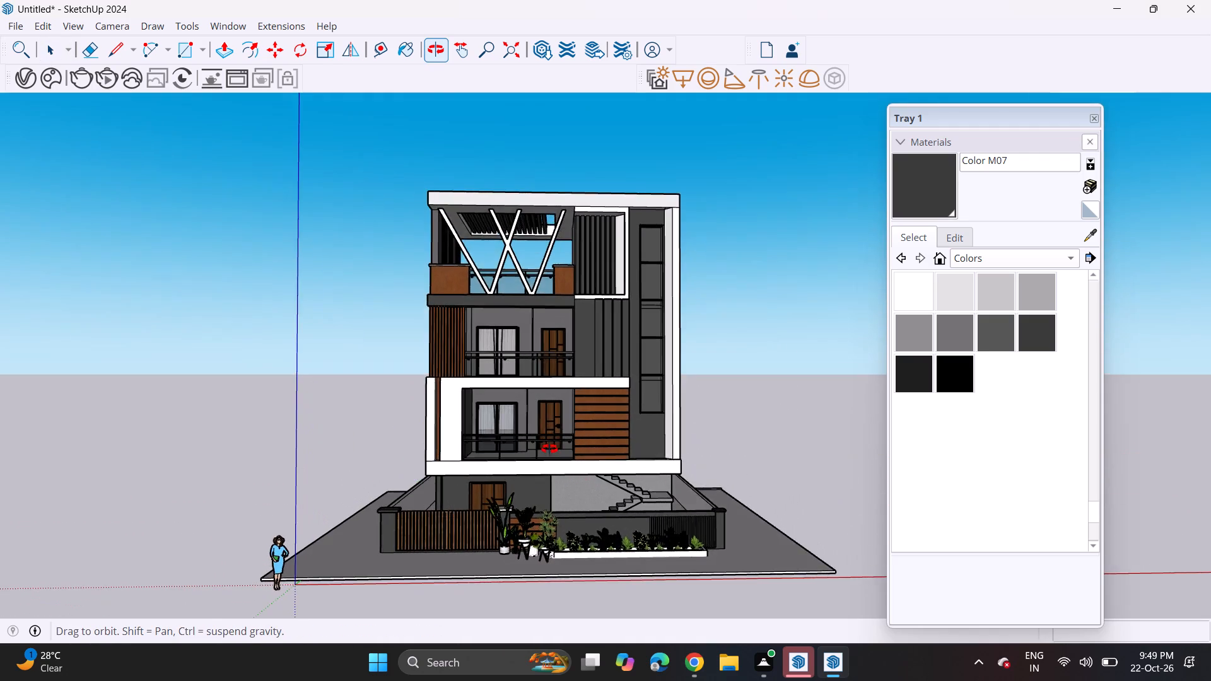
pyautogui.moveTo(549, 449); pyautogui.dragTo(543, 453, button='middle')
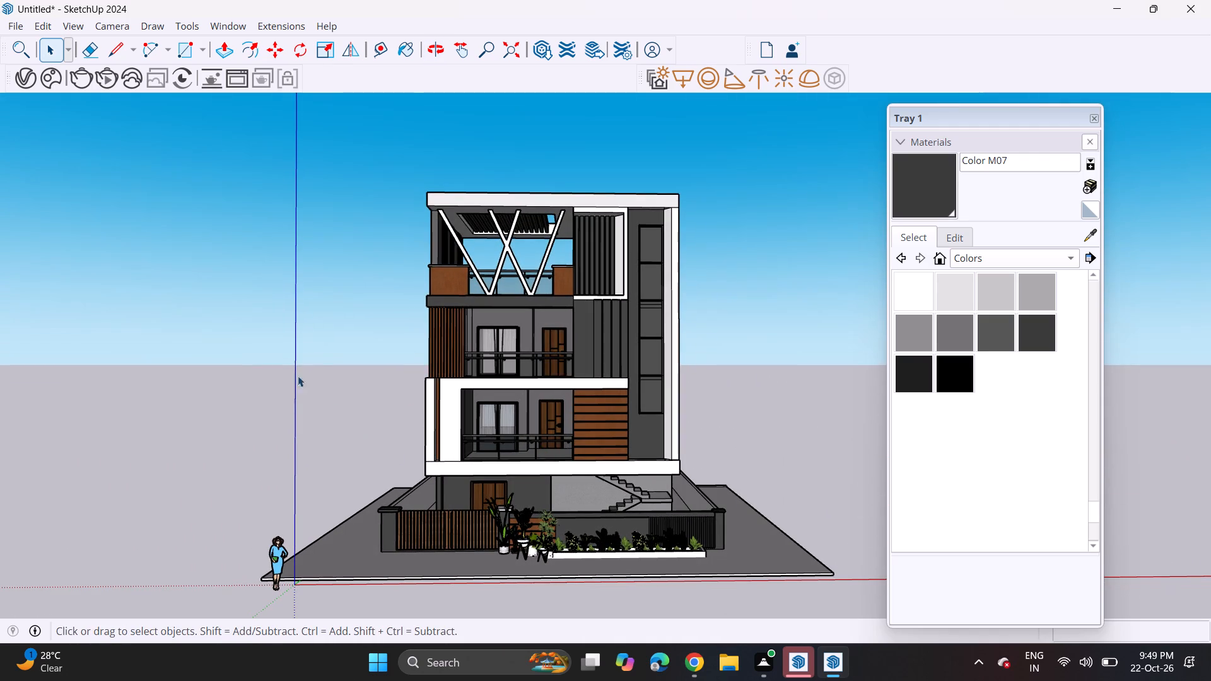
pyautogui.click(973, 250)
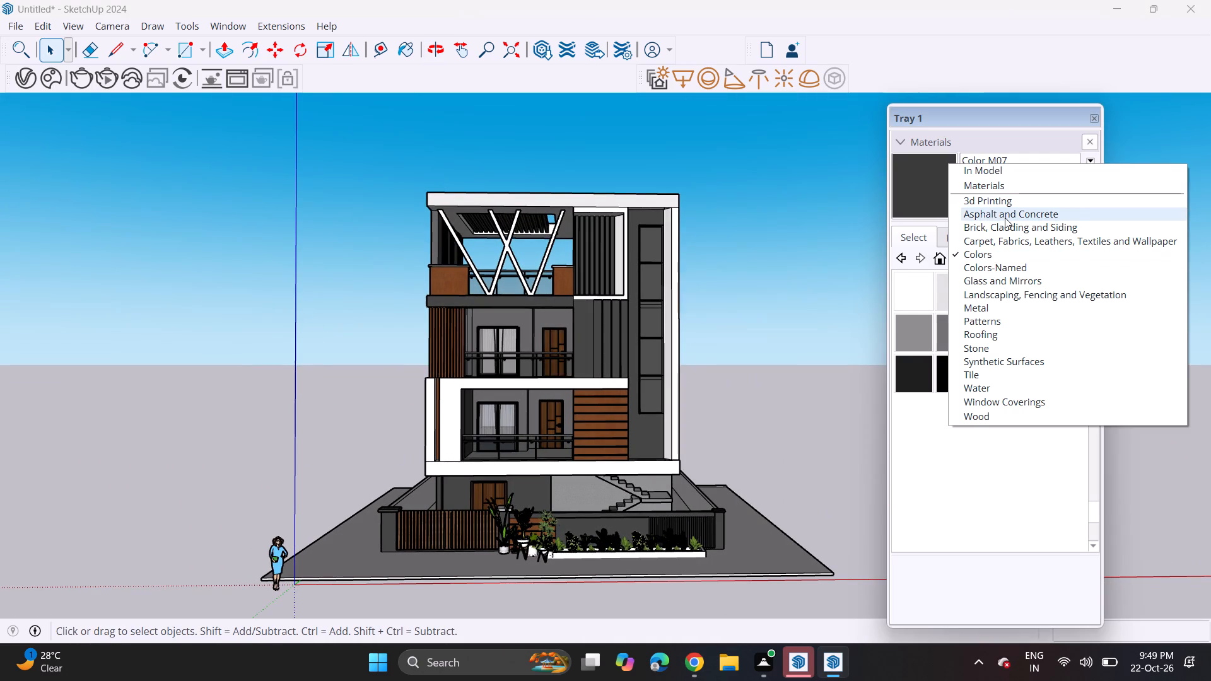
pyautogui.click(1010, 233)
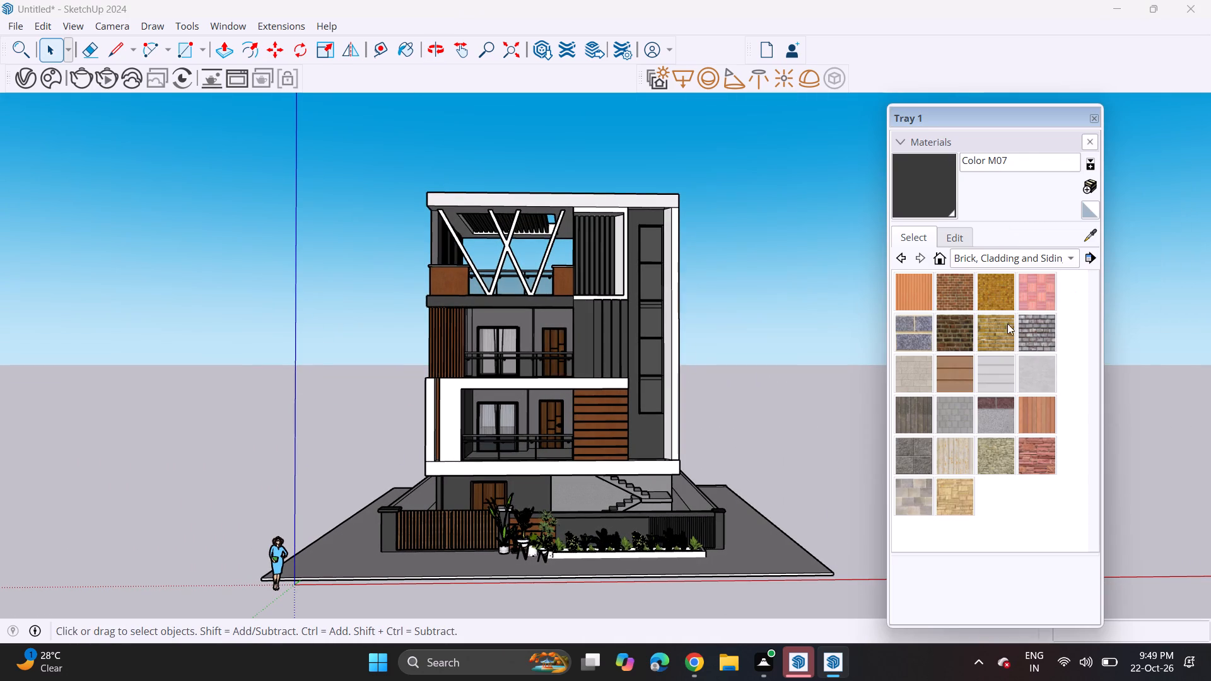
pyautogui.click(961, 410)
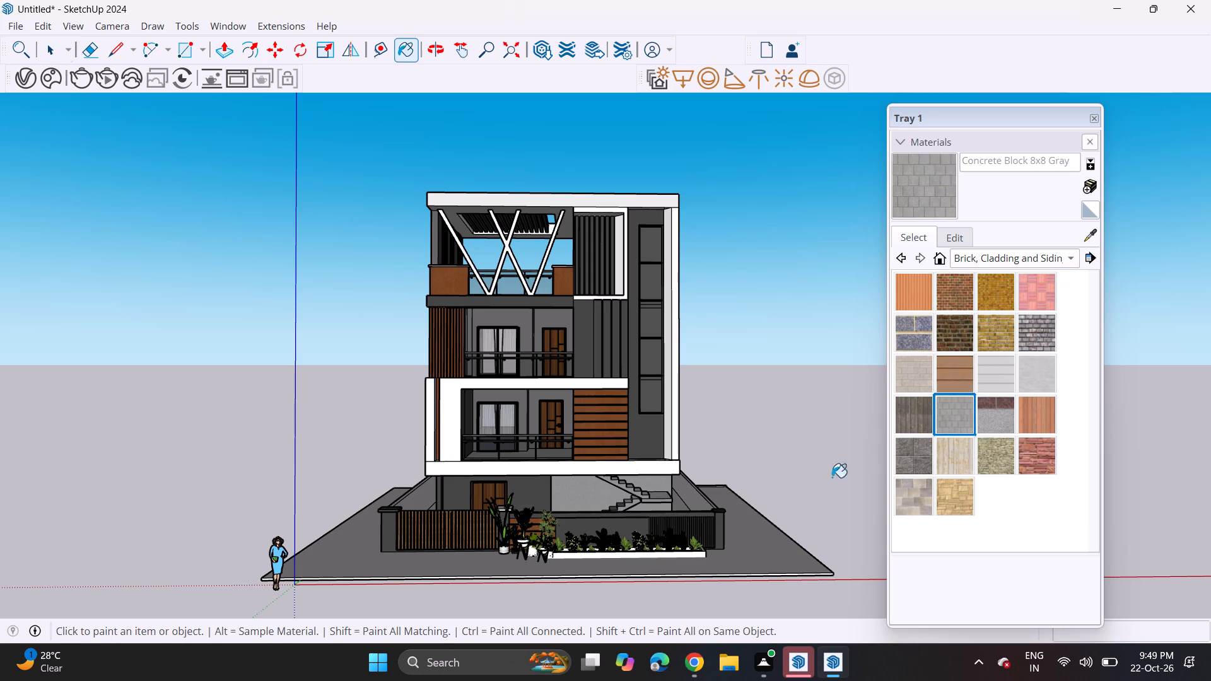
pyautogui.click(755, 549)
# Set the Concrete Block 8x8 Gray texture width to 10' with its proportions kept.
pyautogui.moveTo(747, 518); pyautogui.dragTo(716, 548, button='middle')
pyautogui.scroll(-1, 716, 548)
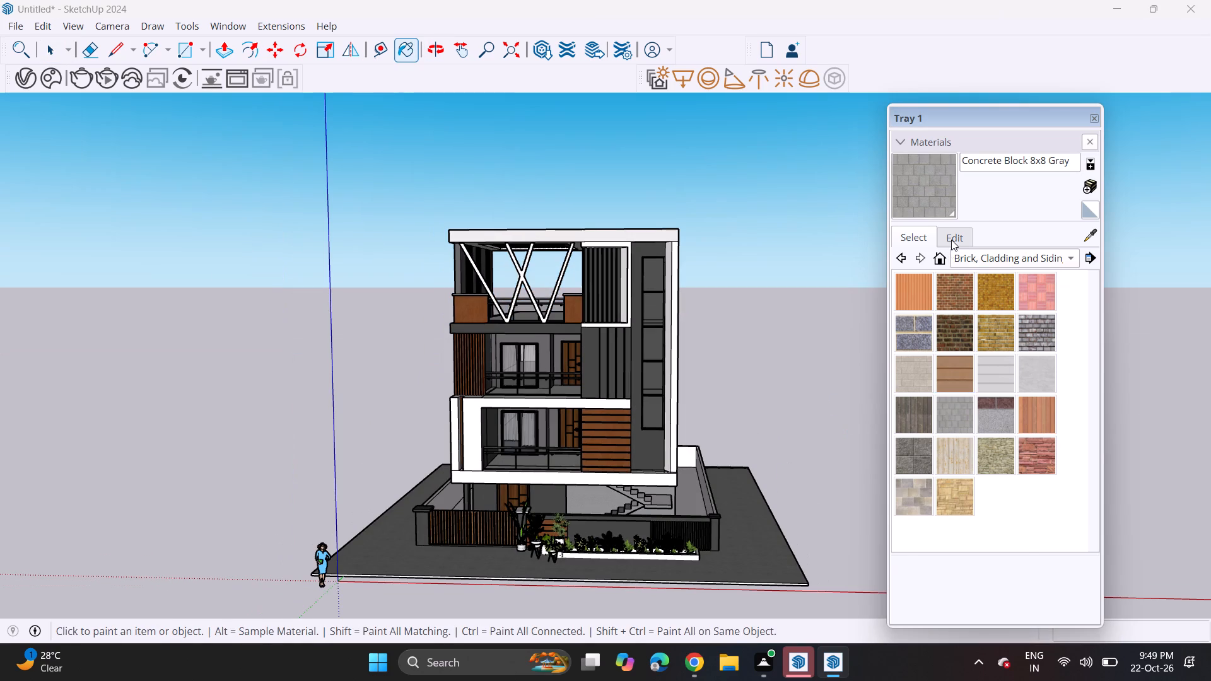
pyautogui.click(951, 240)
pyautogui.click(952, 460)
pyautogui.press('BackSpace')
pyautogui.press('BackSpace')
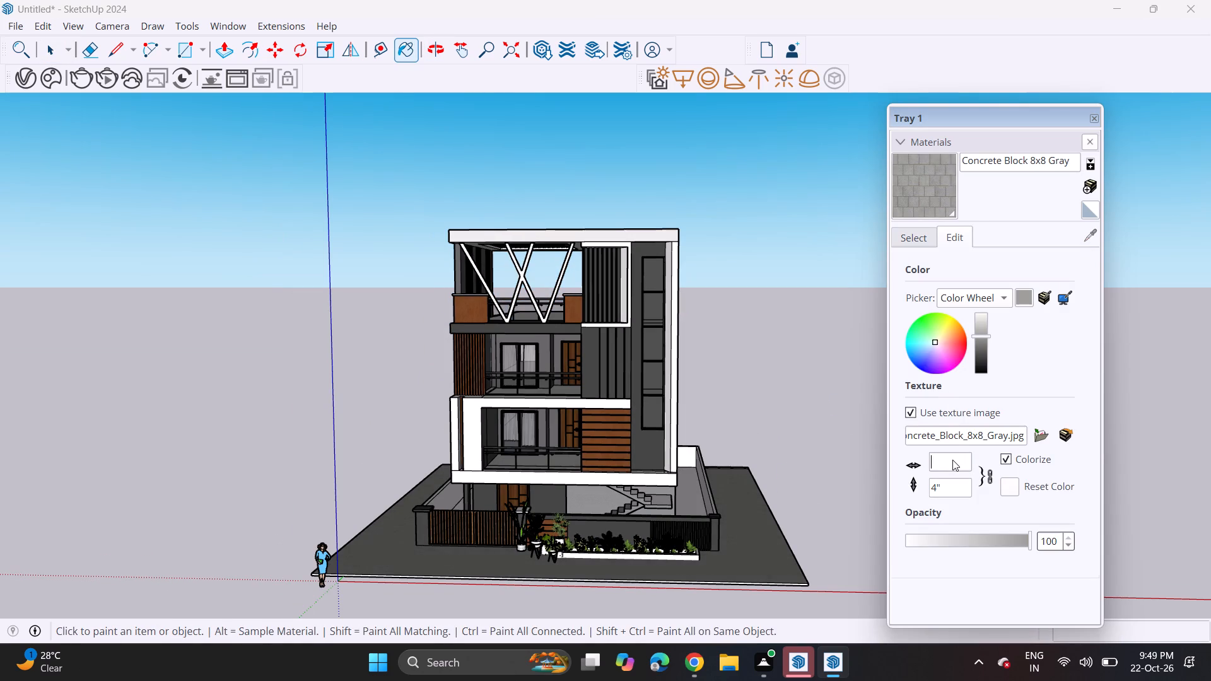
pyautogui.write("10'")
# Set the Concrete Block 8x8 Gray texture width to 20', keeping its proportions.
pyautogui.press('BackSpace')
pyautogui.press('BackSpace')
pyautogui.press('BackSpace')
pyautogui.write("20'")
pyautogui.press('Return')
# Slightly lighten the colour of the Concrete Block 8x8 Gray material and leave painting.
pyautogui.click(978, 330)
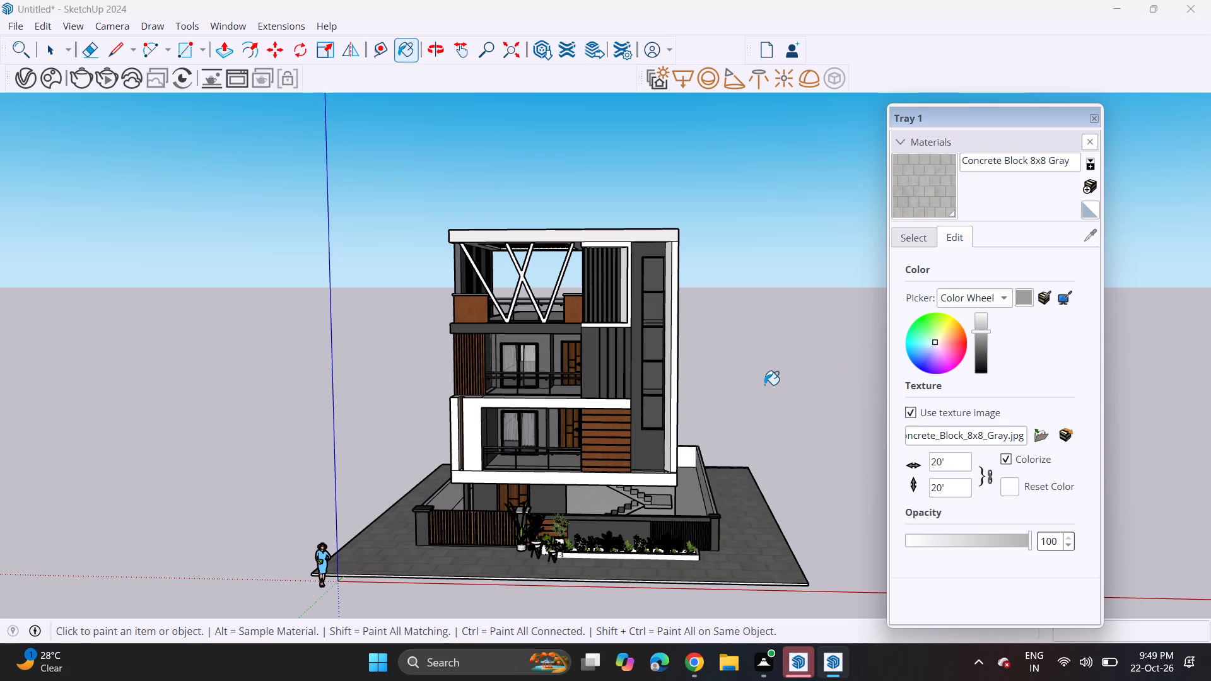
pyautogui.press('space')
pyautogui.click(764, 385)
pyautogui.press('space')
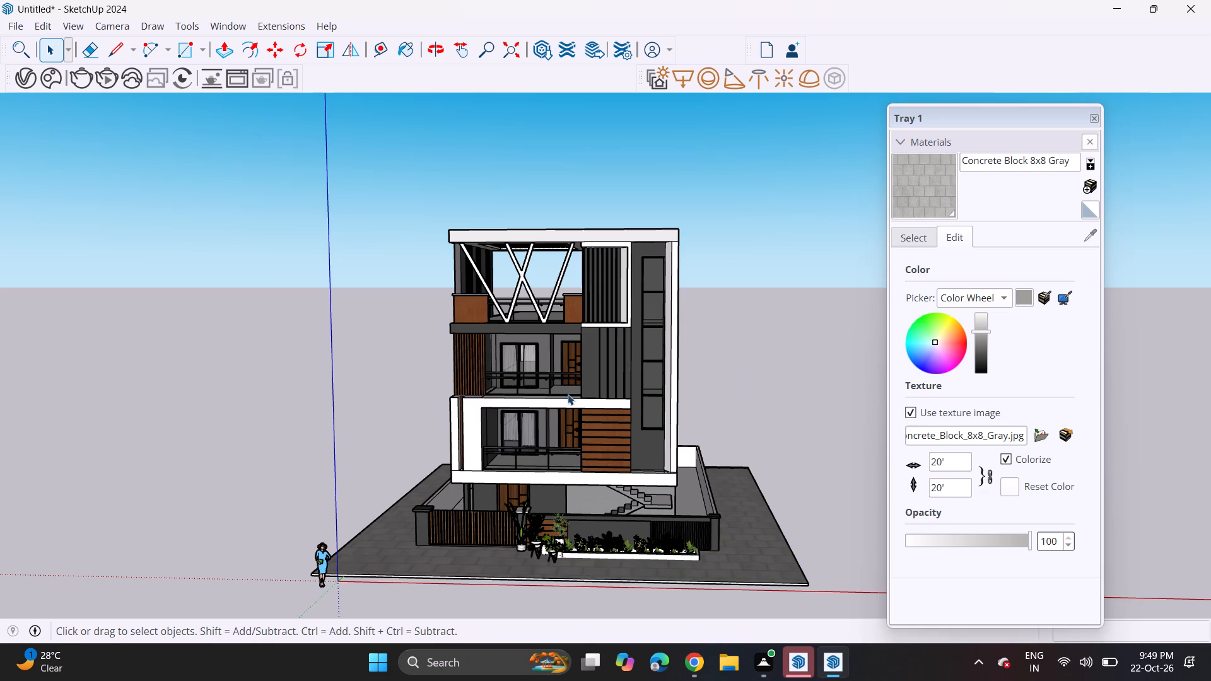
# Examine the facade, compound wall planting and paved ground from closer and higher viewpoints.
pyautogui.scroll(4, 556, 404)
pyautogui.moveTo(556, 408); pyautogui.dragTo(632, 347, button='middle')
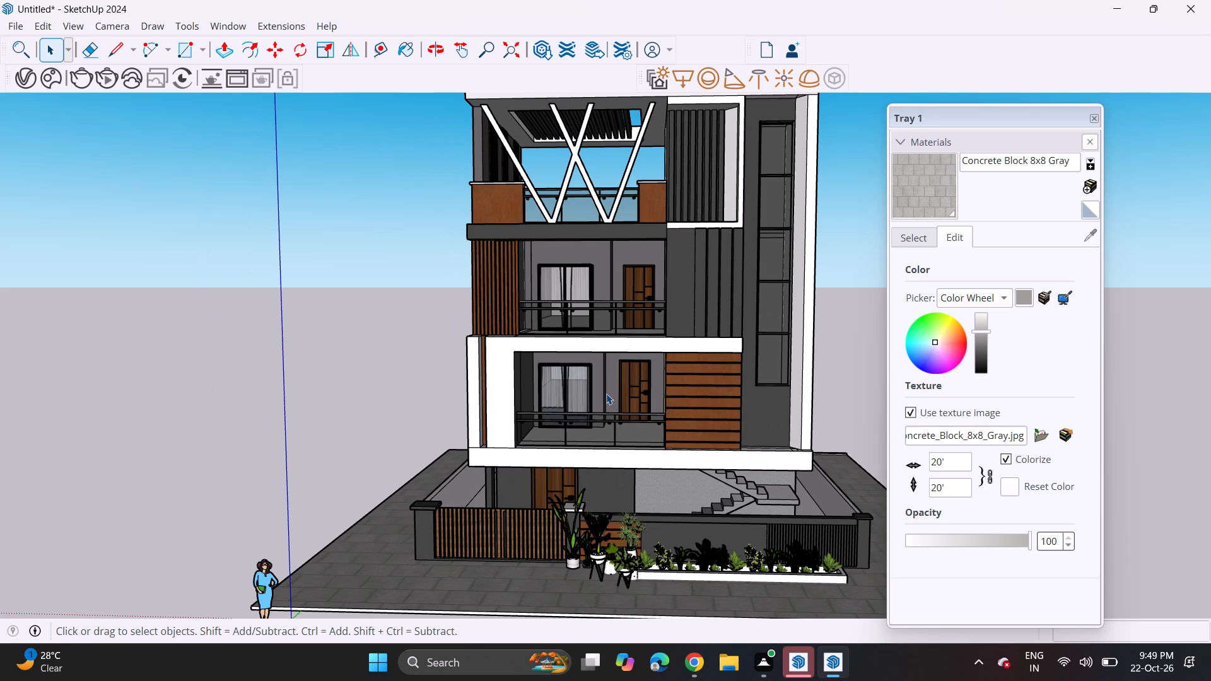
pyautogui.scroll(-7, 606, 395)
pyautogui.keyDown('shift'); pyautogui.scroll(1, 606, 423); pyautogui.keyUp('shift')
pyautogui.keyDown('shift'); pyautogui.moveTo(606, 423); pyautogui.dragTo(478, 329, button='middle'); pyautogui.keyUp('shift')
pyautogui.moveTo(445, 340); pyautogui.dragTo(532, 428, button='middle')
pyautogui.scroll(7, 514, 443)
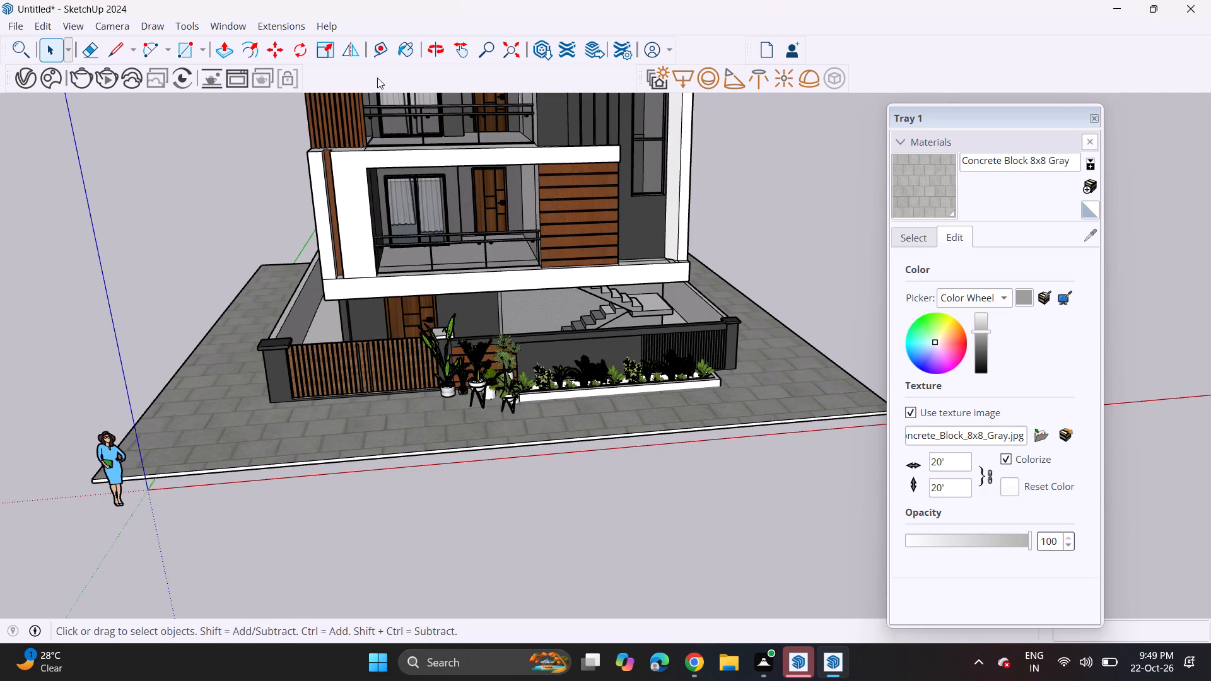
# Look through the model files in Downloads for a road to import.
pyautogui.click(9, 28)
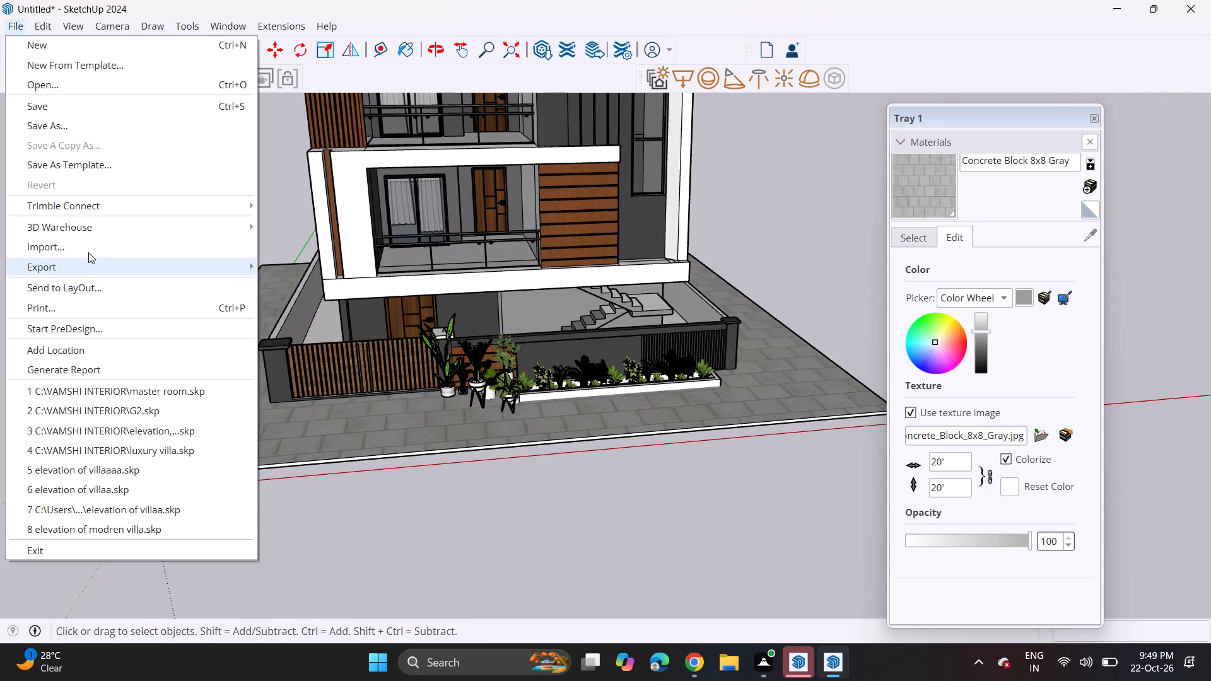
pyautogui.click(88, 249)
pyautogui.scroll(-7, 279, 174)
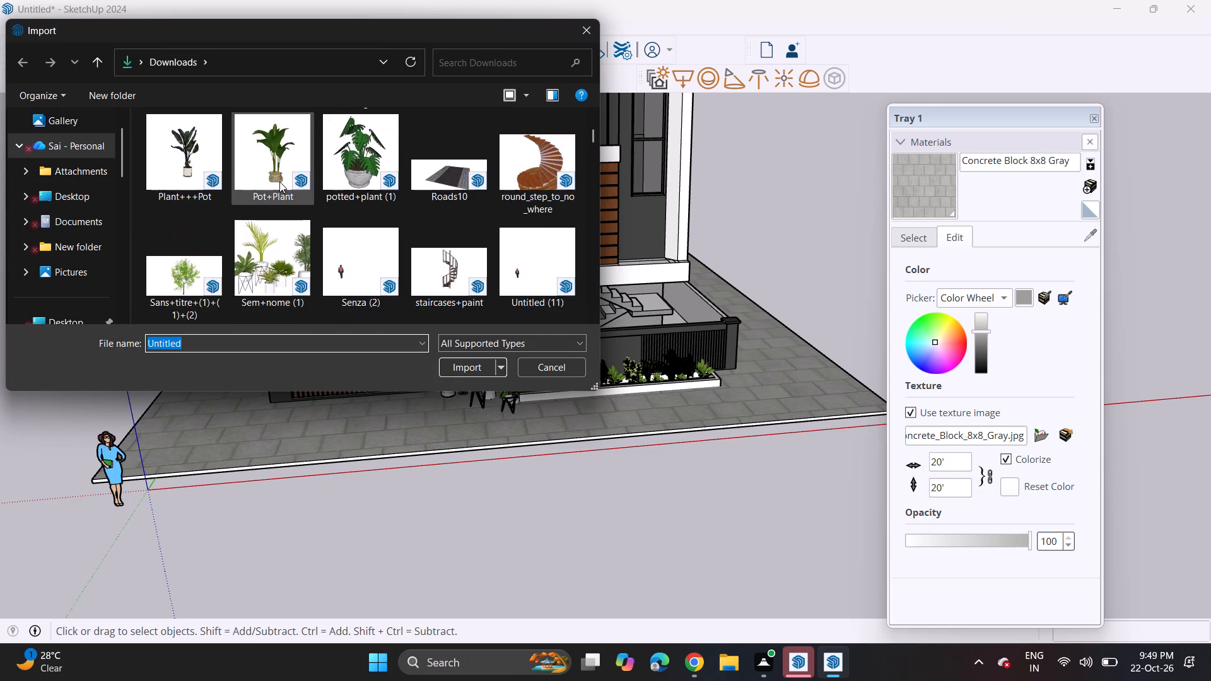
pyautogui.scroll(-16, 282, 189)
pyautogui.scroll(-16, 341, 209)
pyautogui.scroll(-14, 341, 209)
pyautogui.scroll(-8, 341, 209)
pyautogui.scroll(1, 341, 209)
pyautogui.scroll(-9, 341, 209)
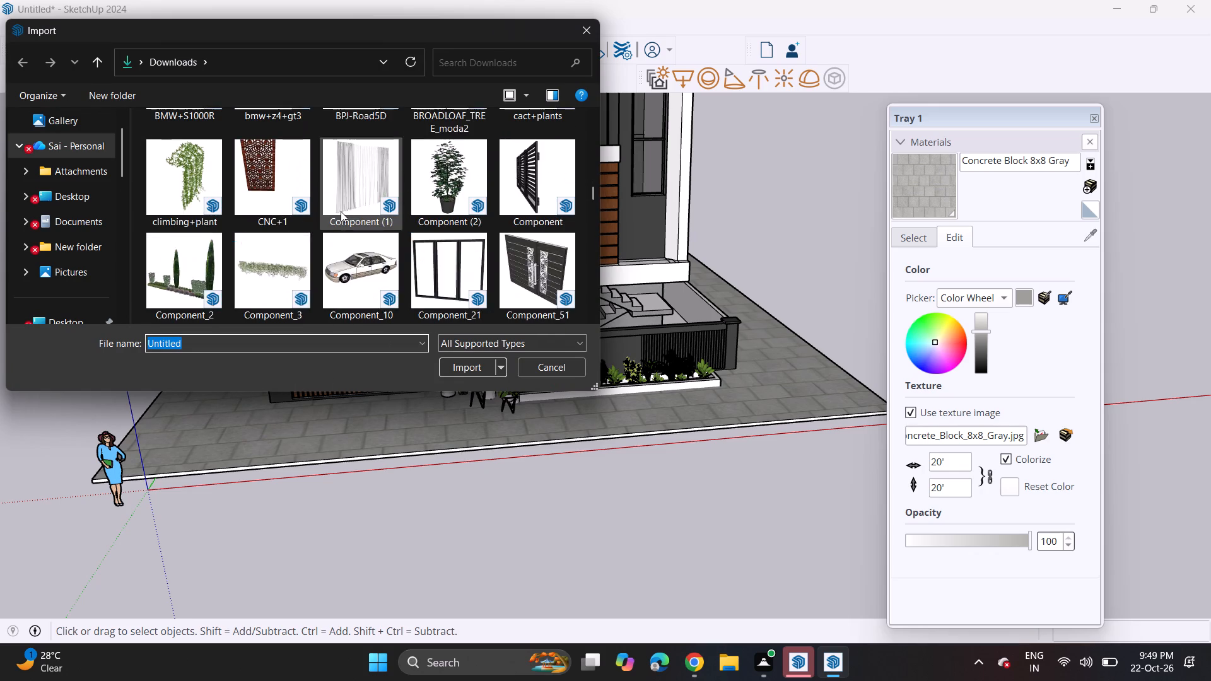
pyautogui.scroll(-12, 341, 211)
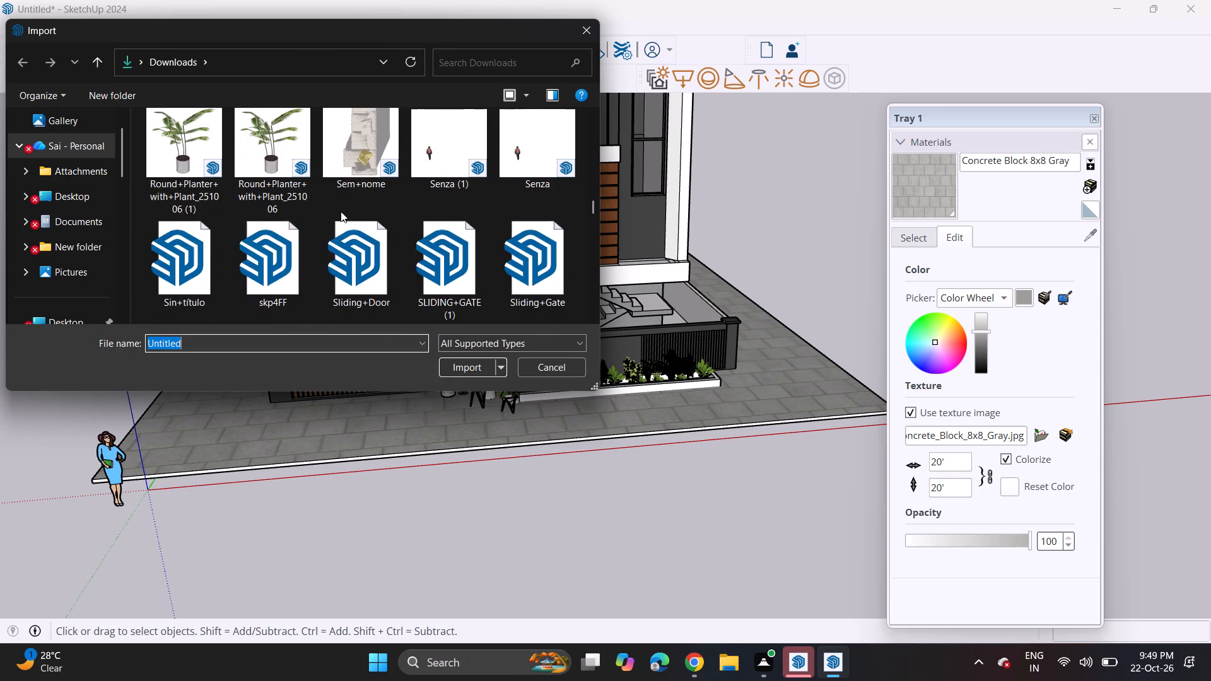
pyautogui.scroll(-13, 341, 211)
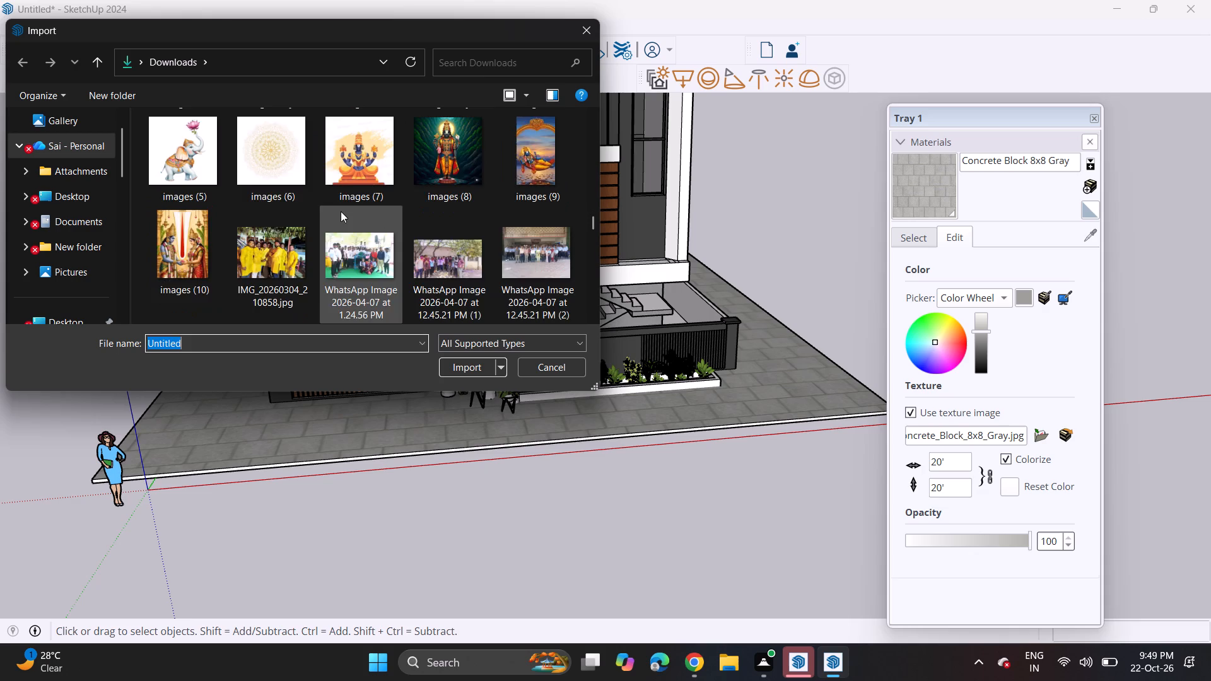
pyautogui.scroll(20, 341, 211)
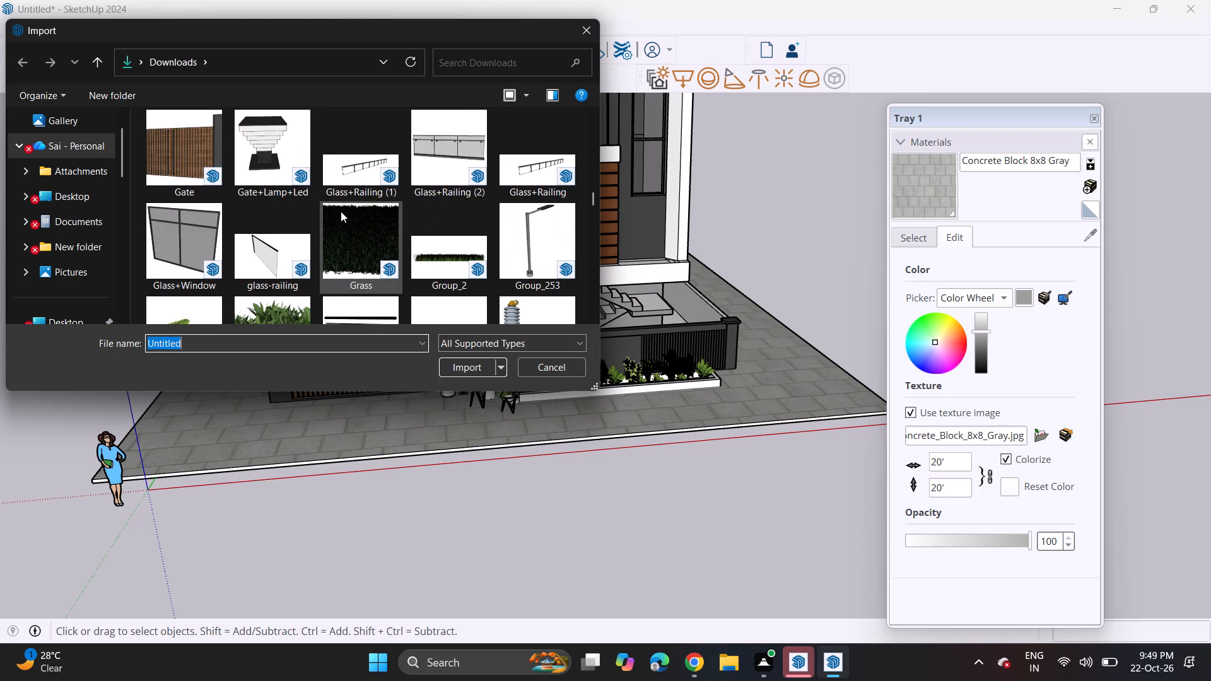
pyautogui.scroll(4, 341, 211)
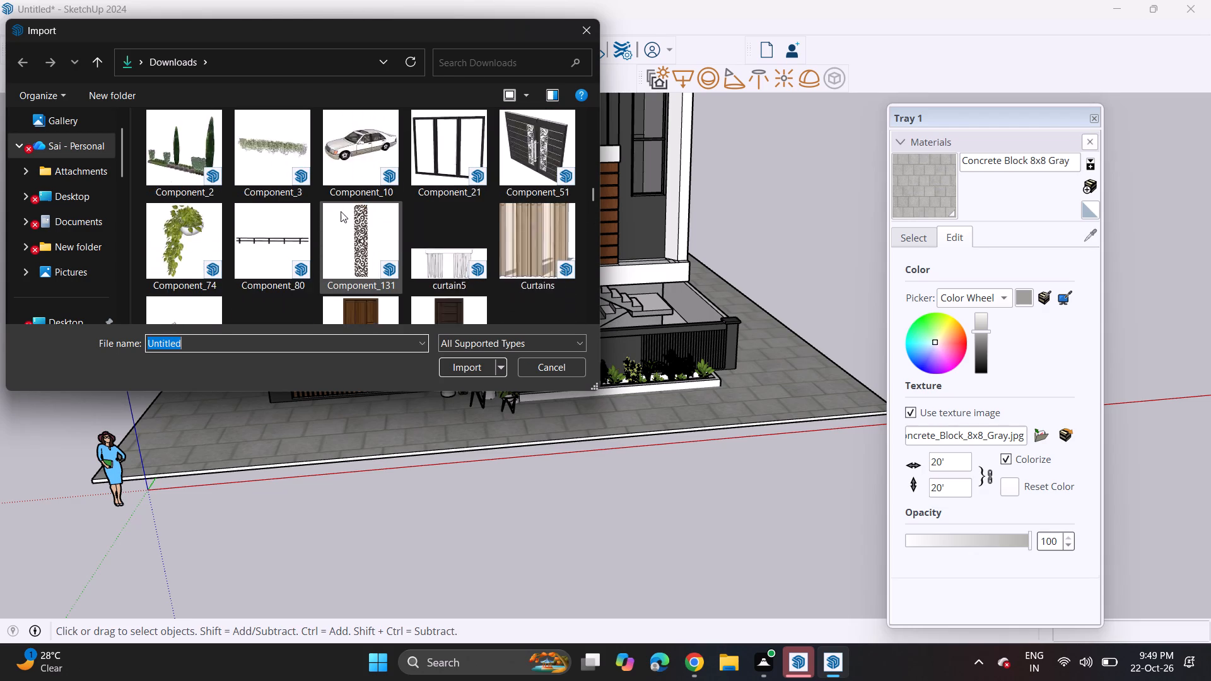
pyautogui.scroll(12, 341, 211)
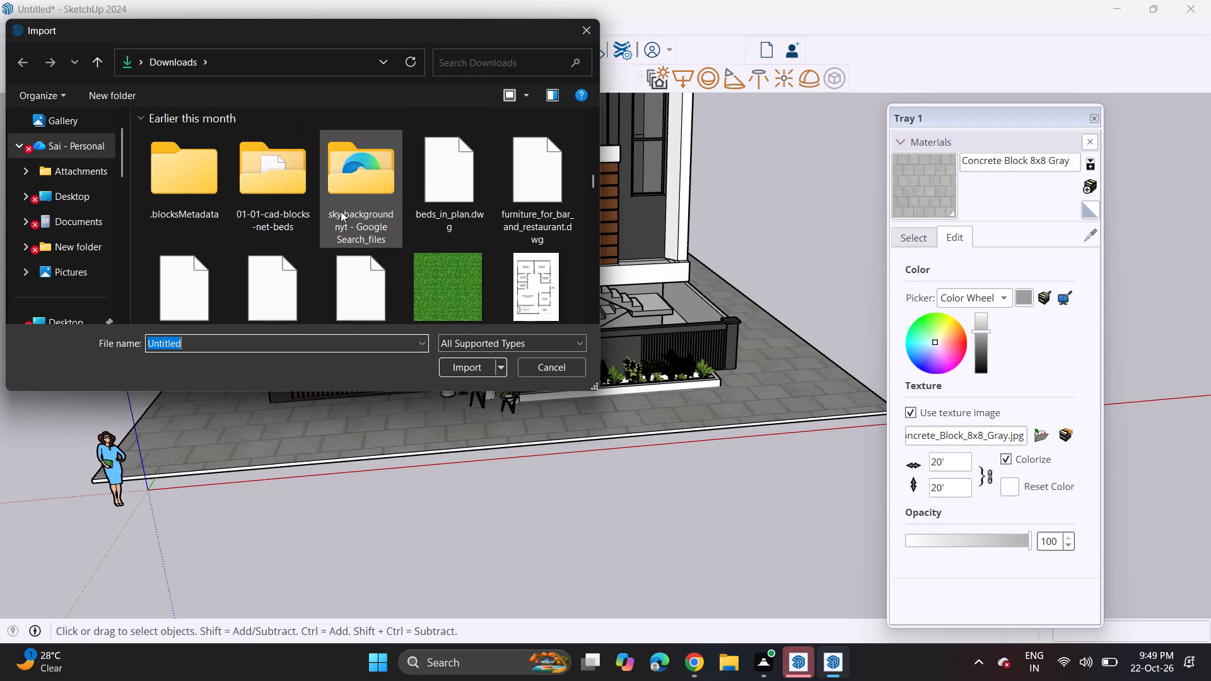
pyautogui.scroll(9, 341, 211)
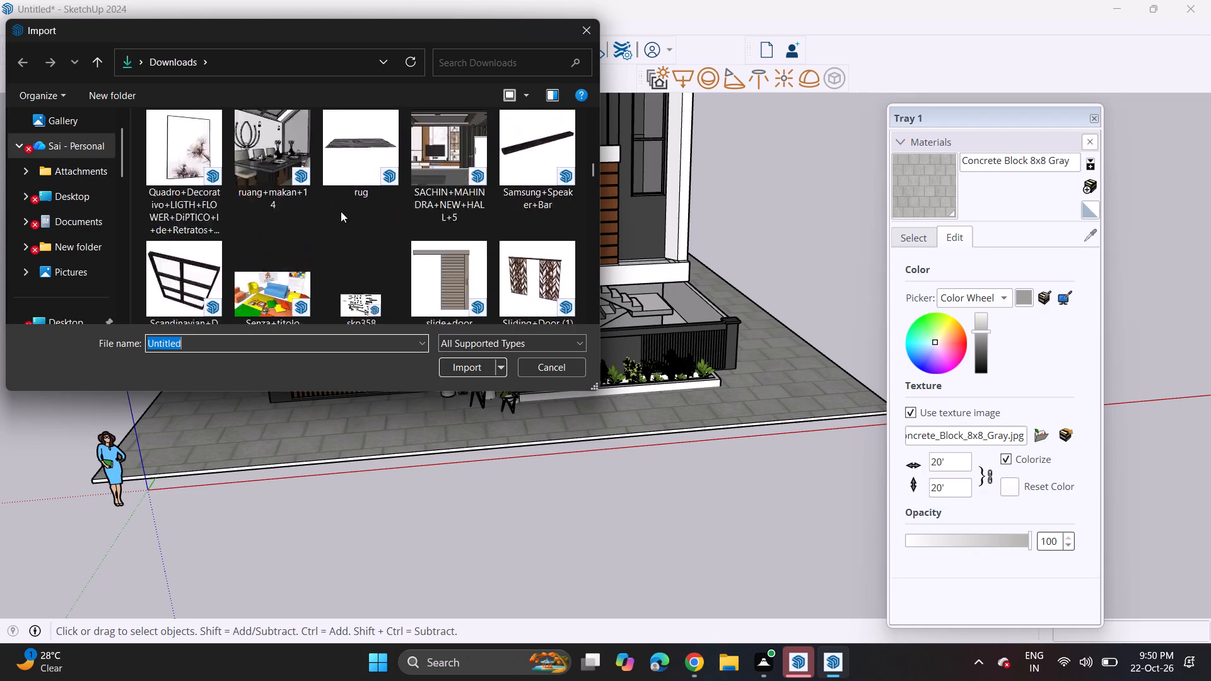
pyautogui.scroll(7, 341, 211)
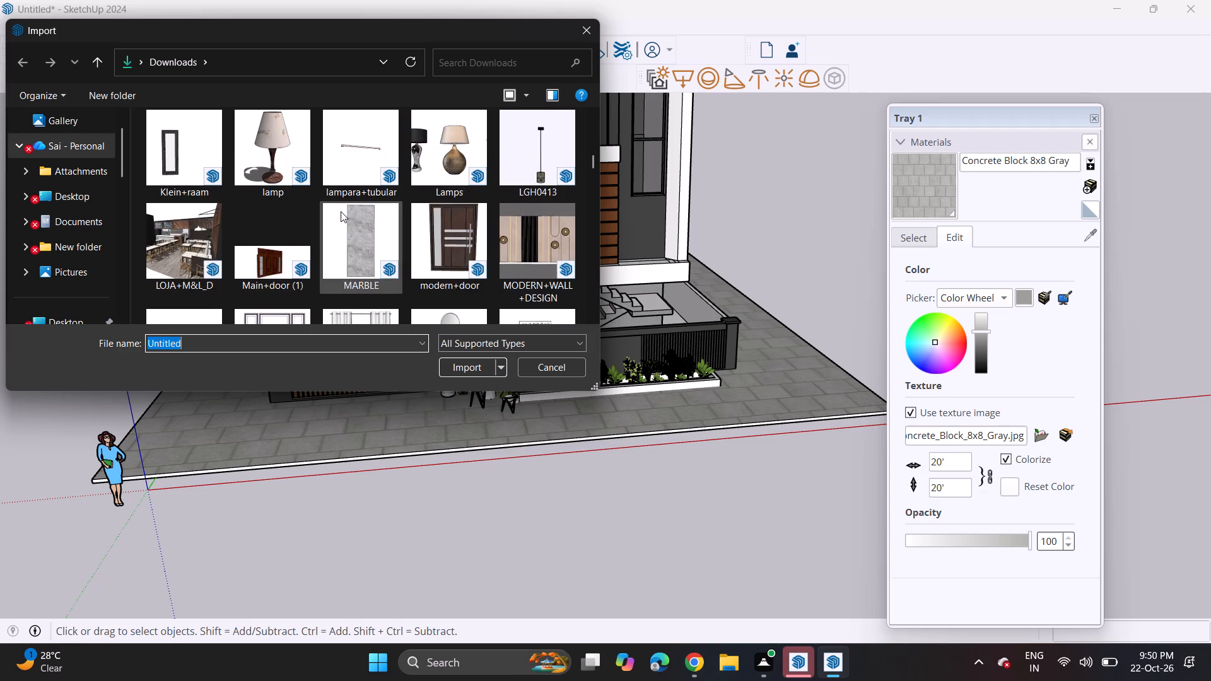
pyautogui.scroll(4, 341, 211)
pyautogui.scroll(-1, 341, 211)
pyautogui.scroll(6, 341, 211)
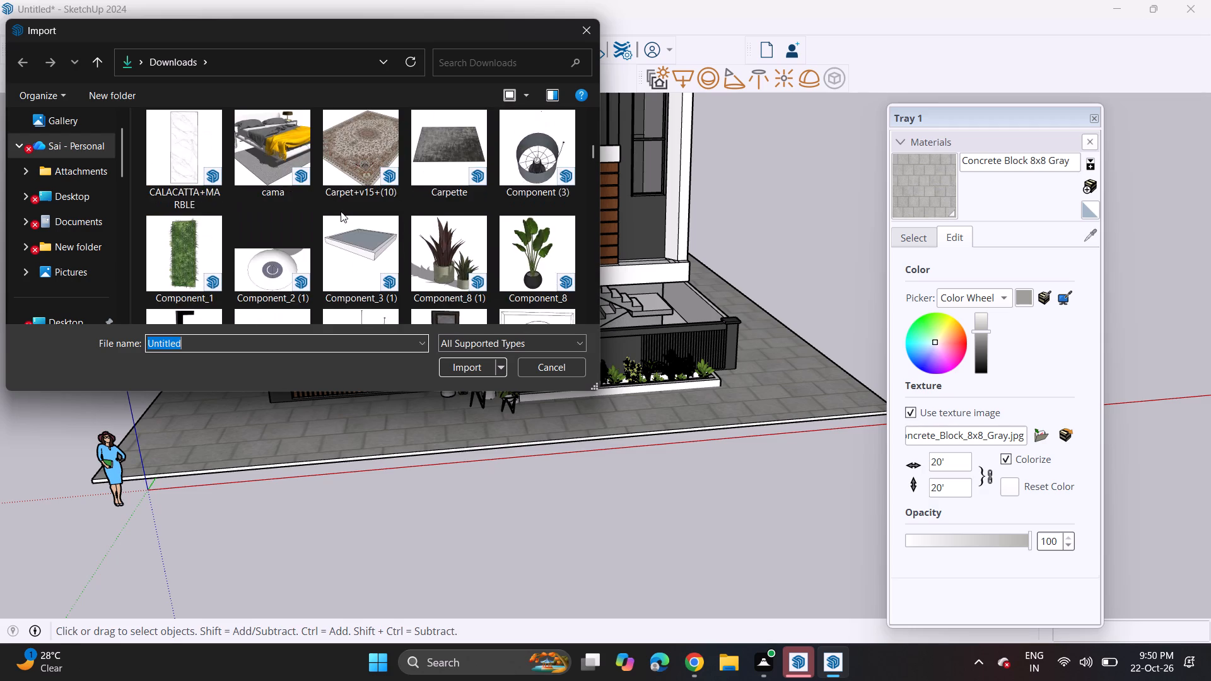
pyautogui.scroll(8, 341, 211)
pyautogui.scroll(-6, 341, 211)
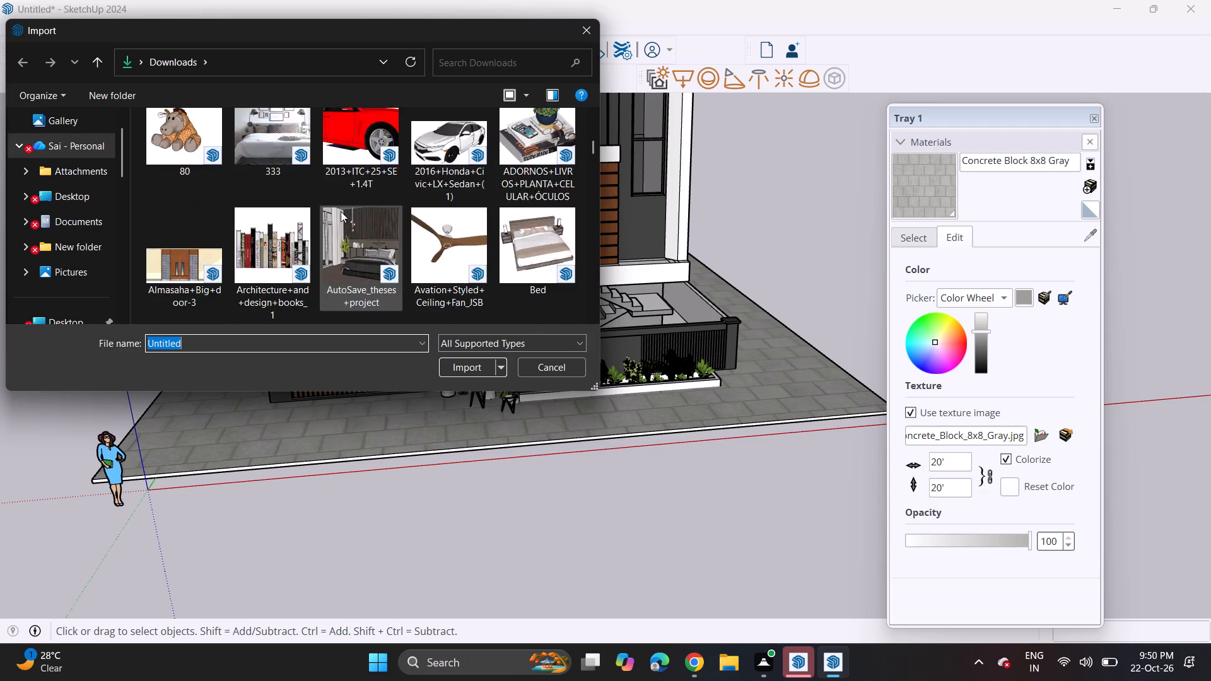
pyautogui.scroll(-17, 341, 211)
pyautogui.scroll(-6, 341, 211)
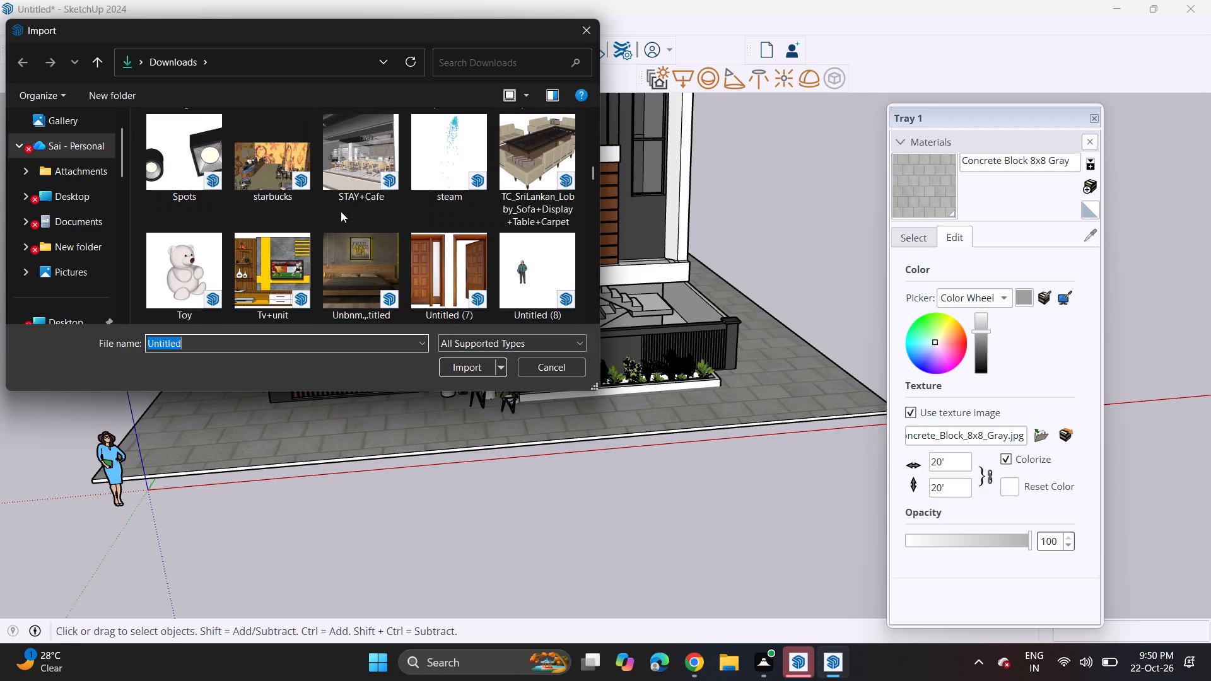
pyautogui.scroll(-11, 341, 211)
pyautogui.scroll(19, 341, 211)
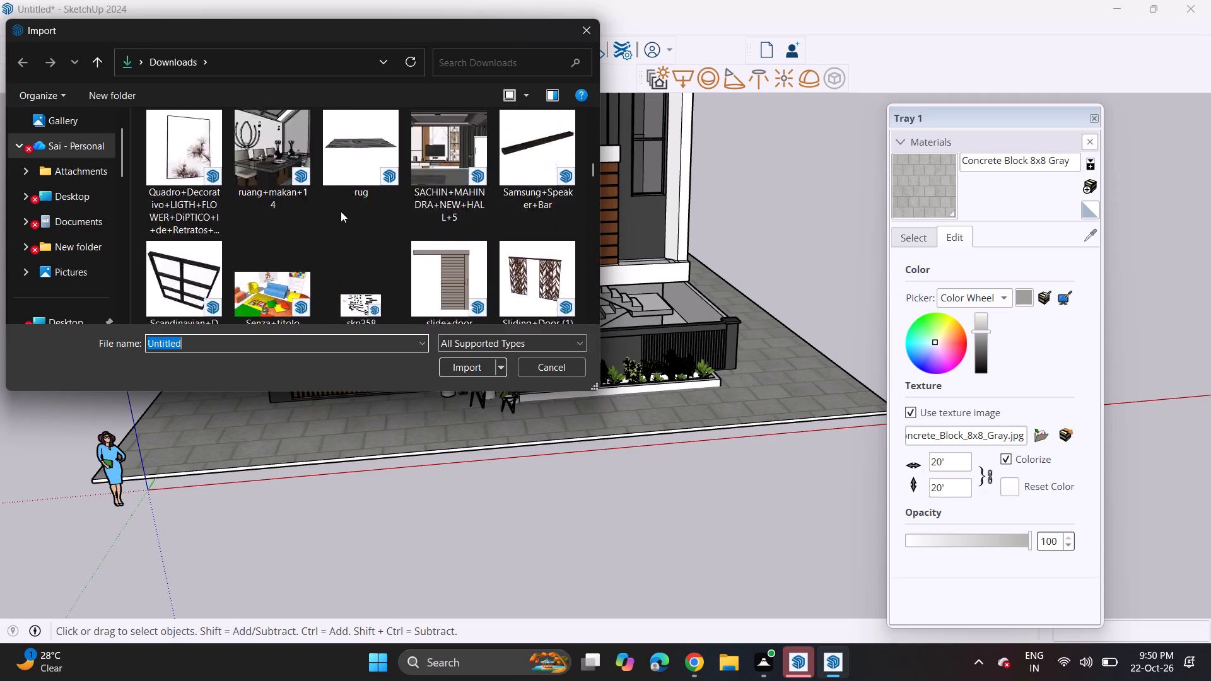
pyautogui.scroll(20, 341, 211)
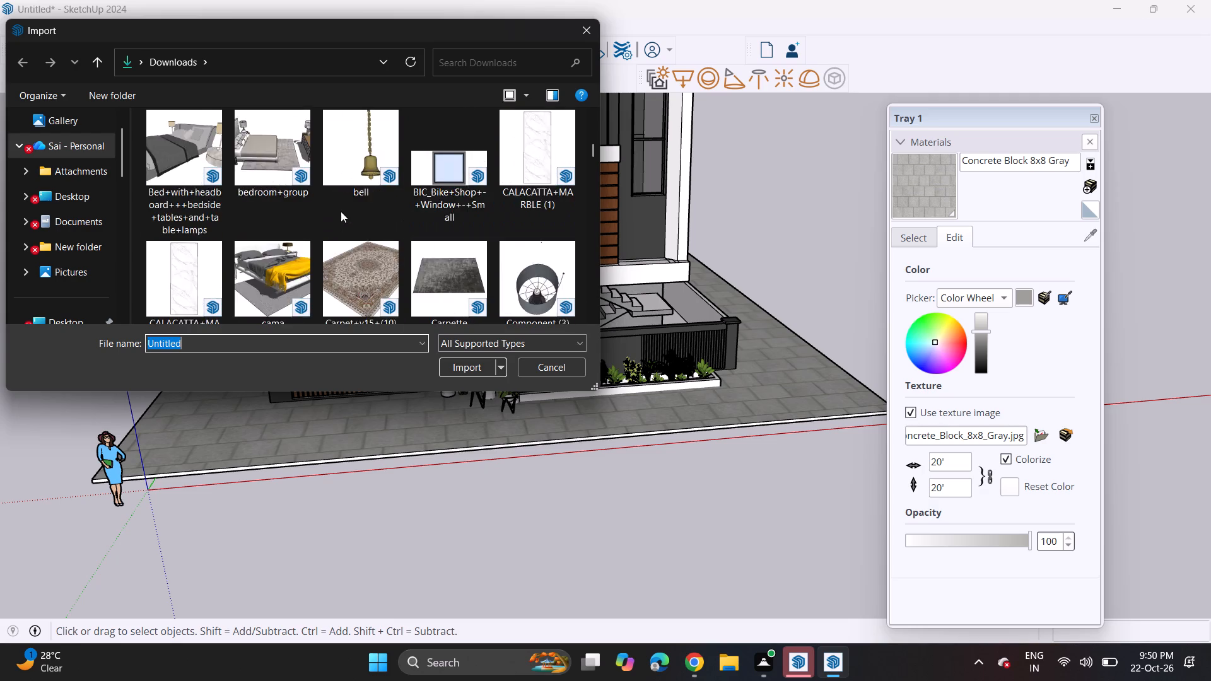
pyautogui.scroll(11, 341, 211)
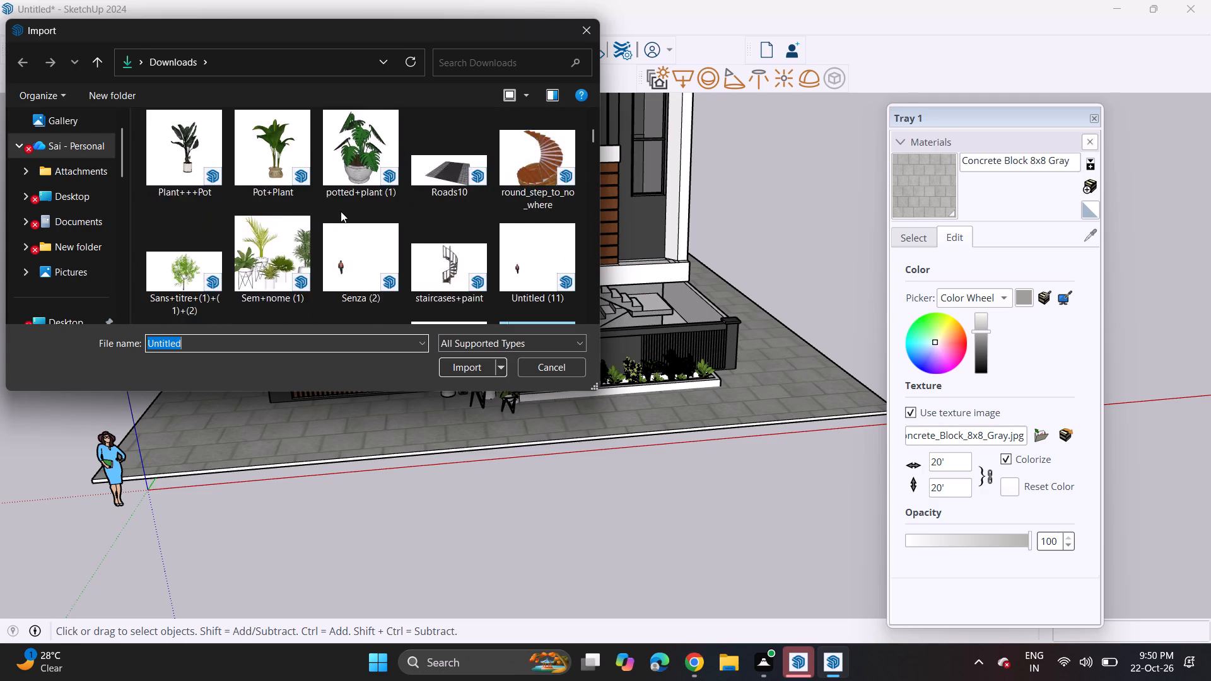
pyautogui.scroll(7, 341, 211)
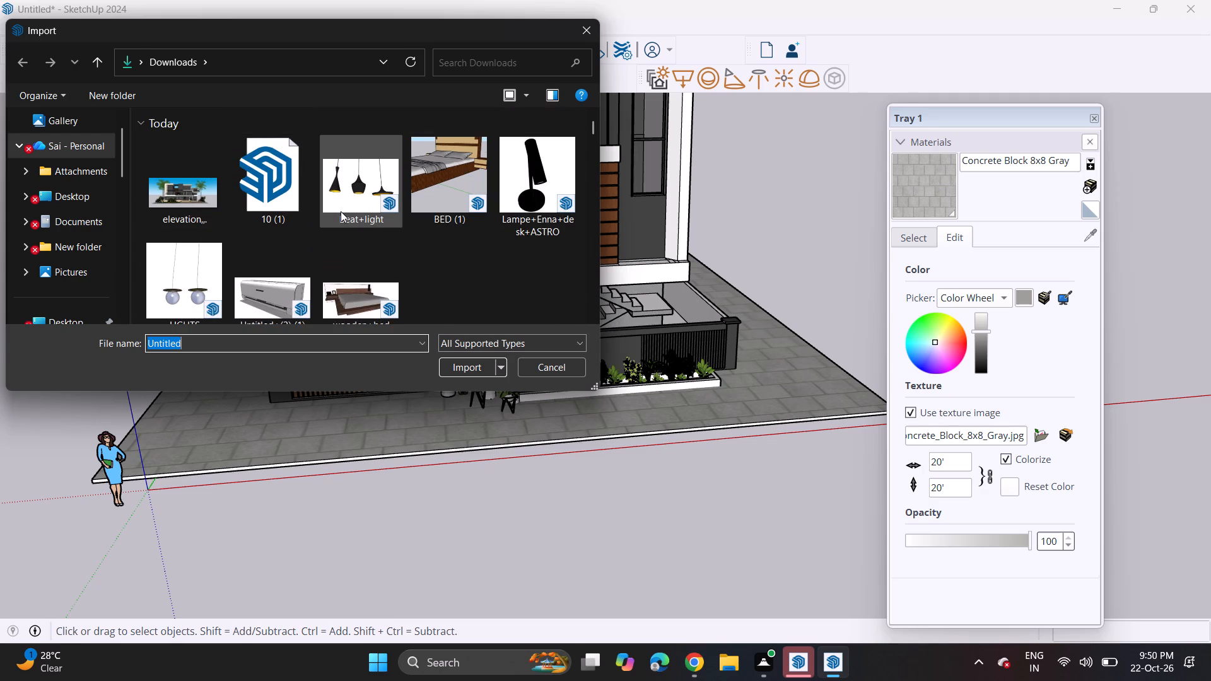
pyautogui.scroll(2, 341, 211)
pyautogui.scroll(-12, 341, 211)
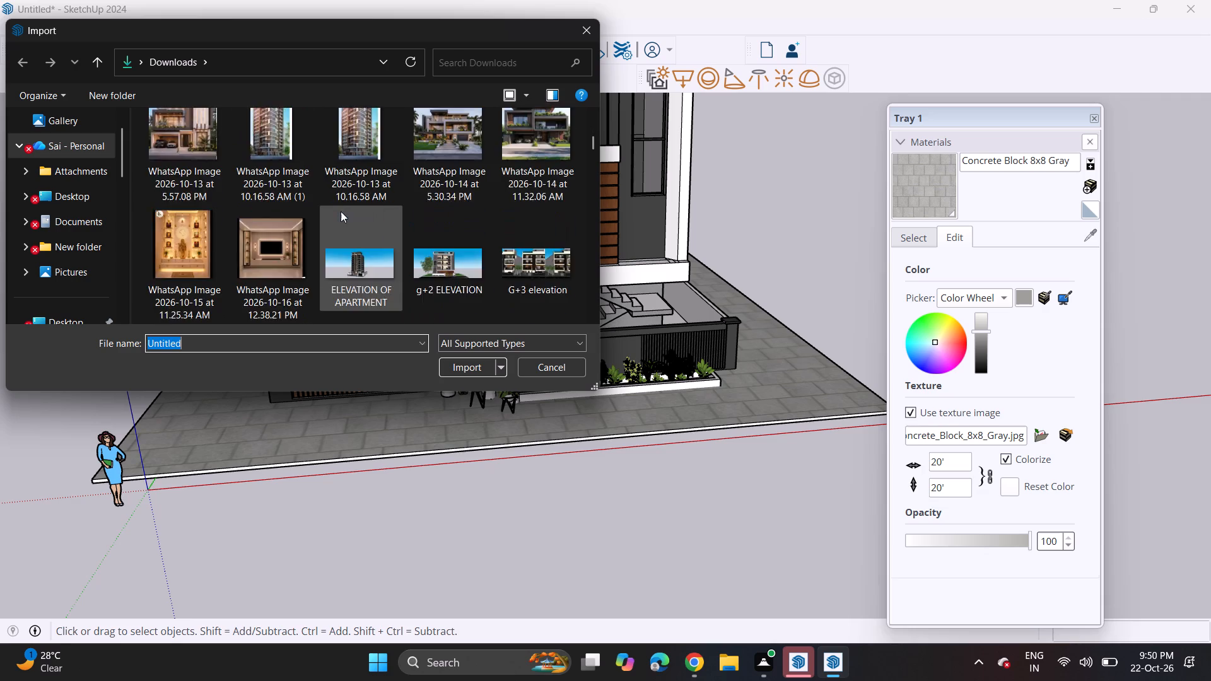
pyautogui.scroll(-11, 341, 211)
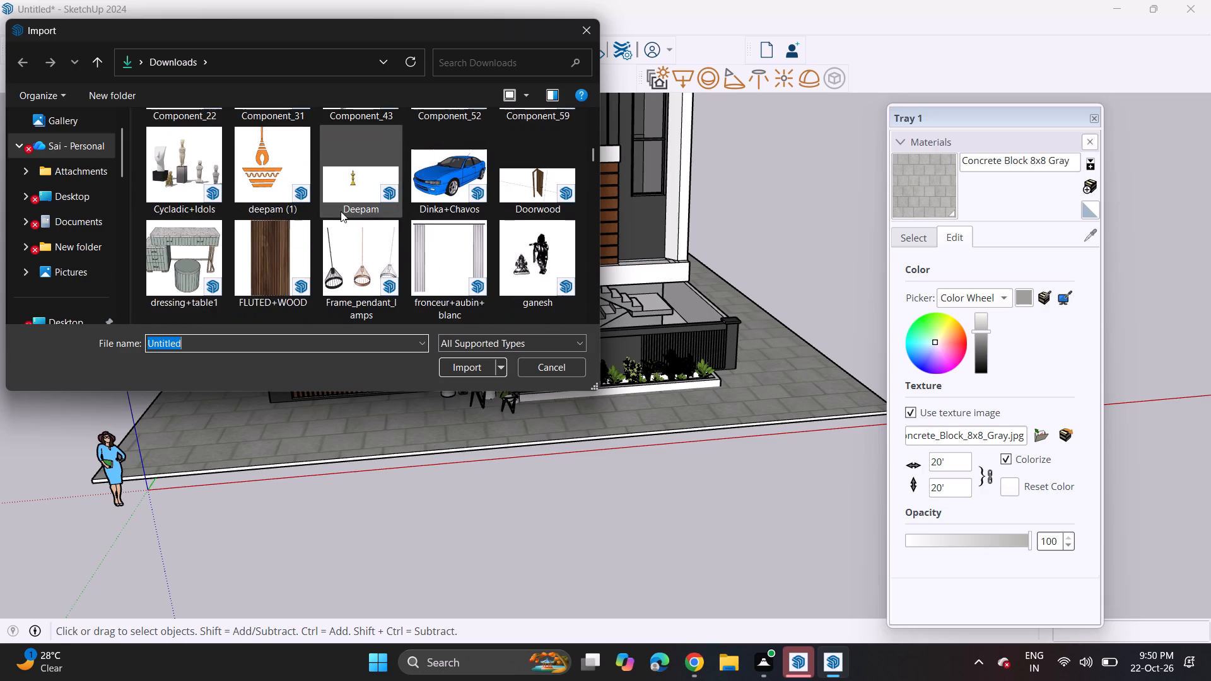
pyautogui.scroll(-12, 341, 211)
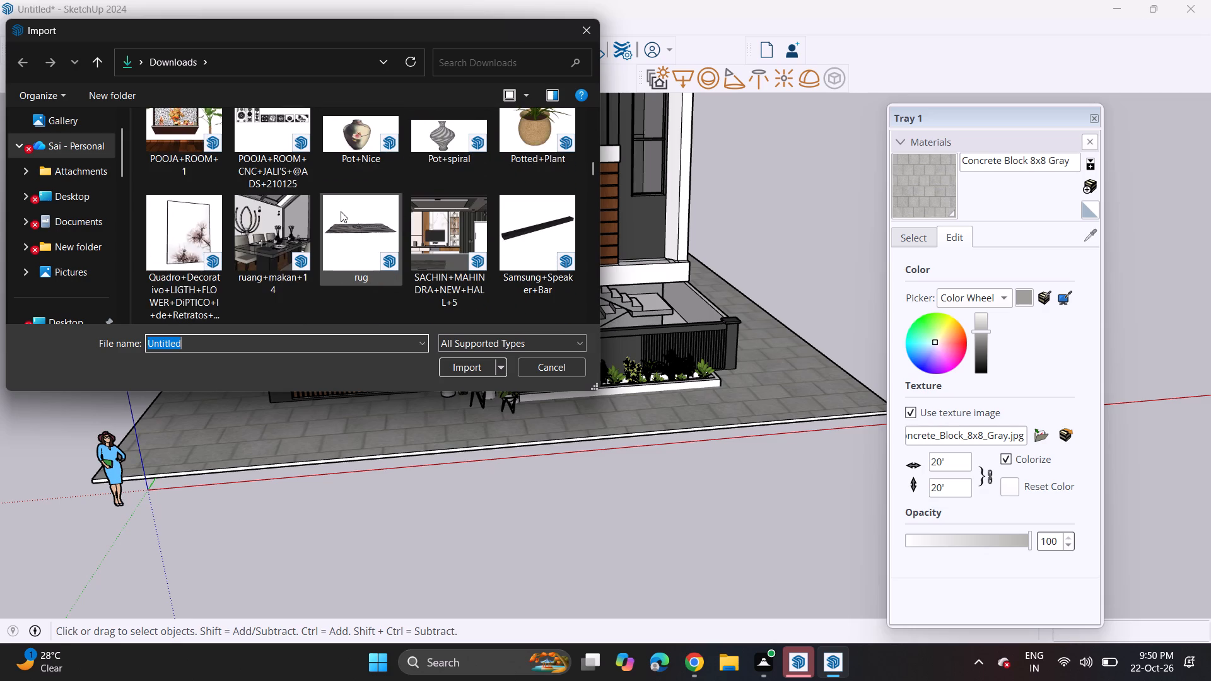
pyautogui.scroll(-10, 341, 211)
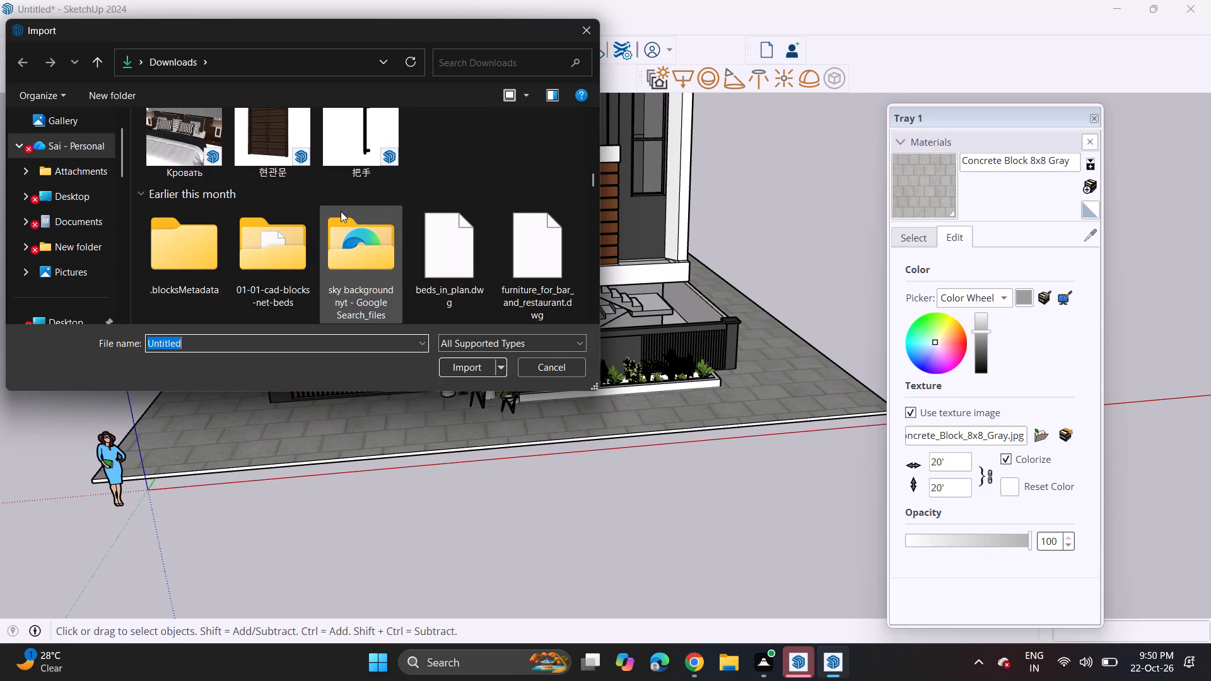
pyautogui.scroll(-8, 341, 211)
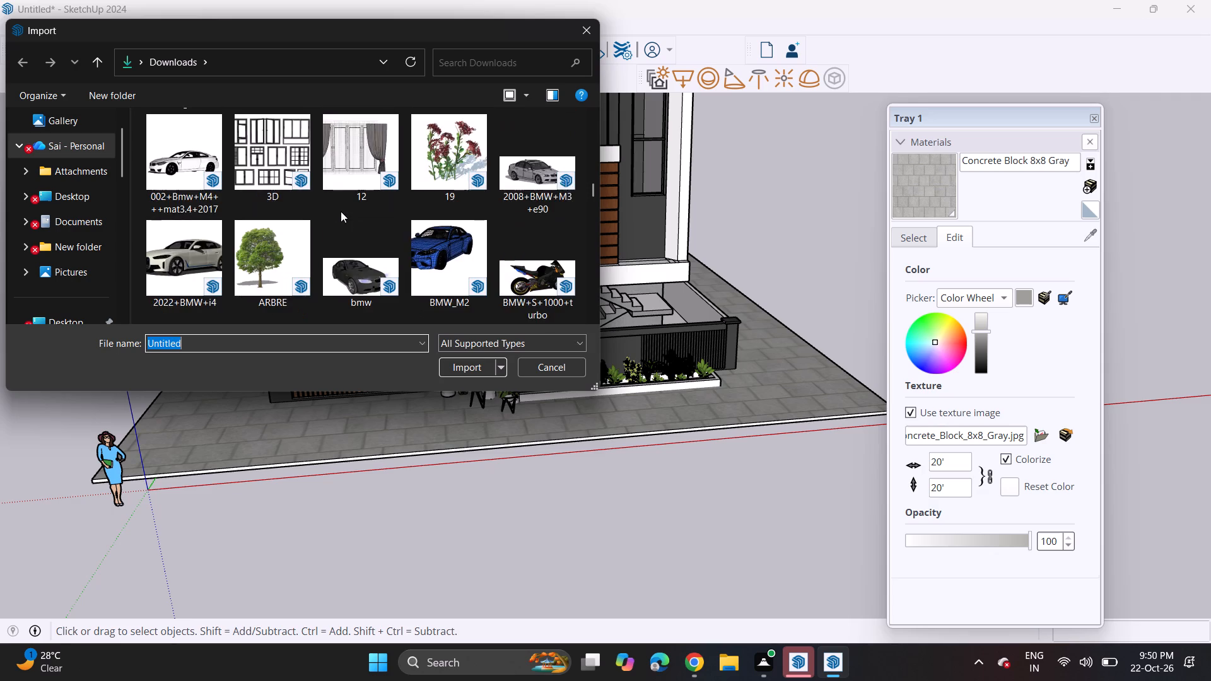
pyautogui.scroll(-15, 341, 211)
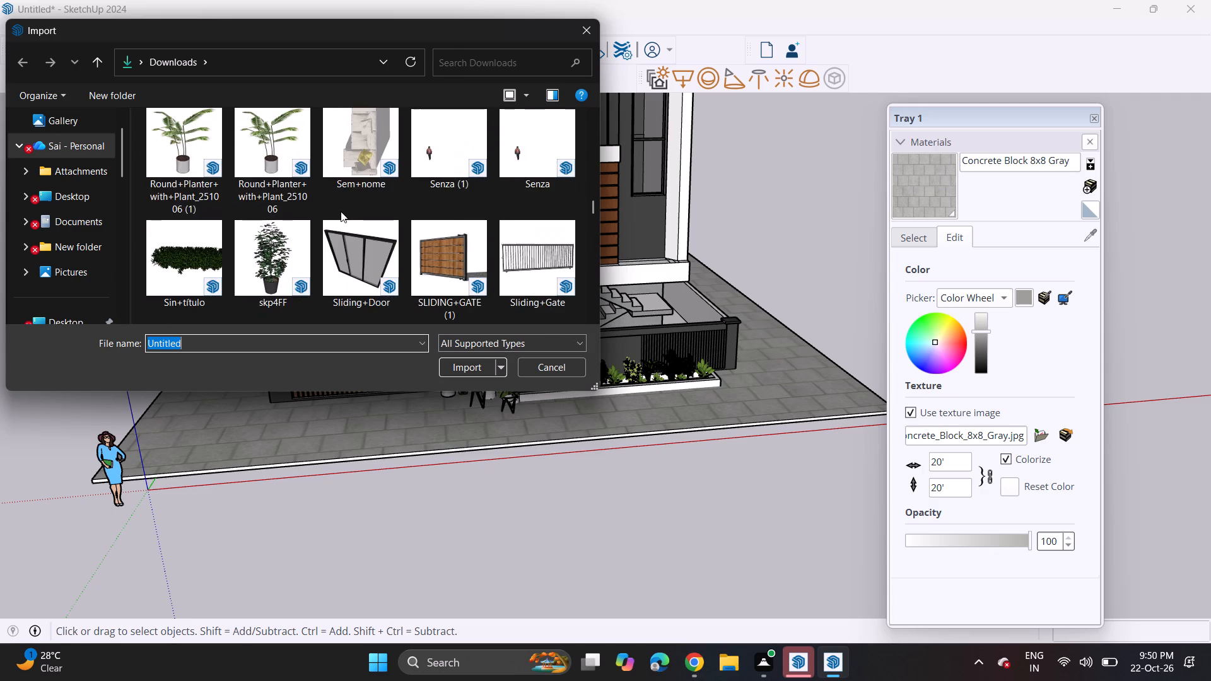
pyautogui.scroll(-4, 341, 211)
pyautogui.scroll(1, 341, 211)
pyautogui.scroll(-1, 341, 211)
pyautogui.scroll(3, 352, 189)
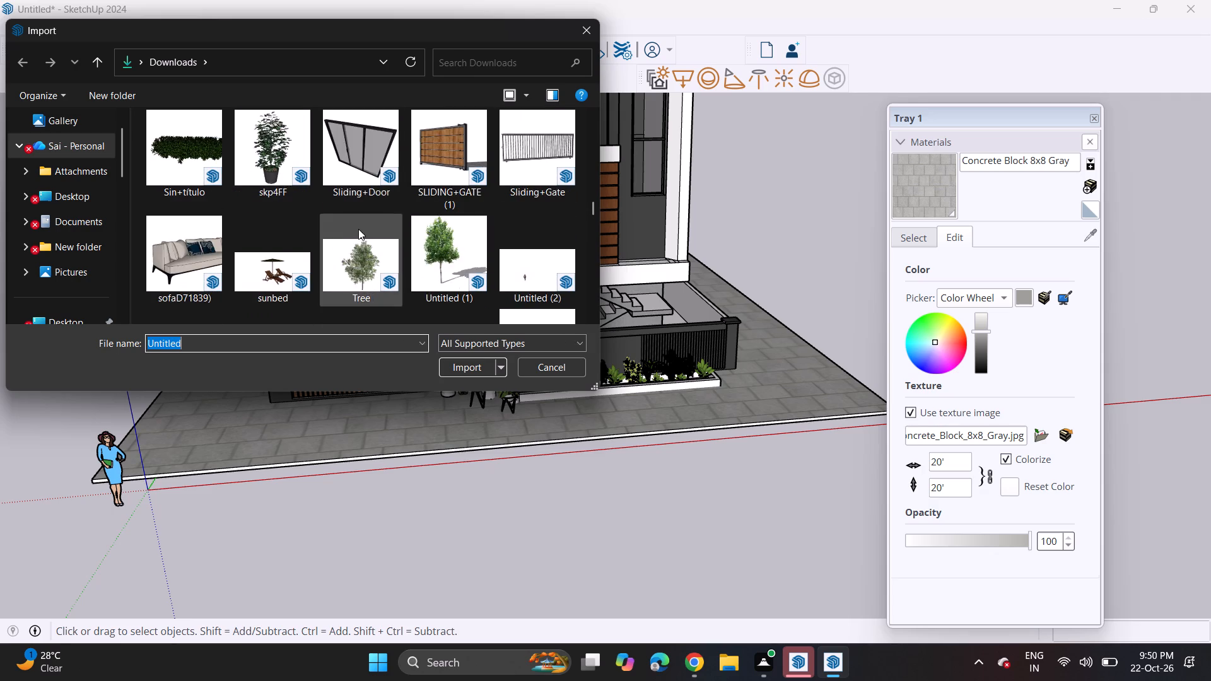
pyautogui.scroll(-2, 358, 229)
# Import the Untitled (5) road model and place it in front of the paved plot's corner near the human figure.
pyautogui.click(349, 189)
pyautogui.click(462, 366)
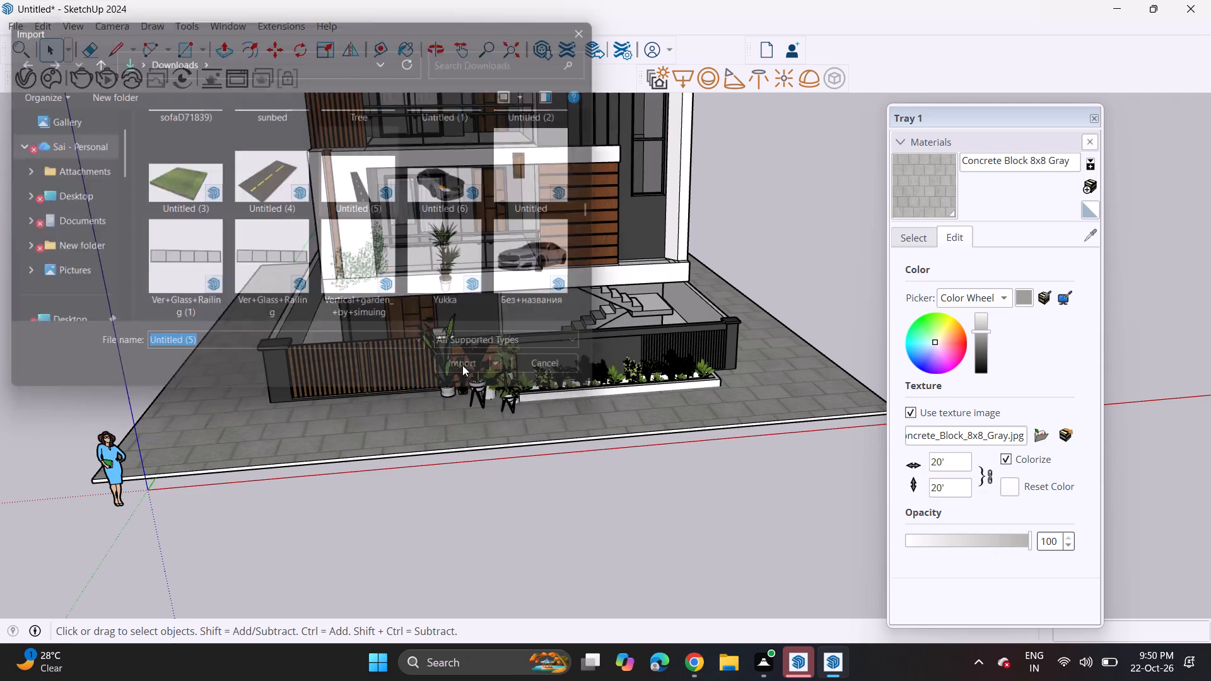
pyautogui.click(731, 364)
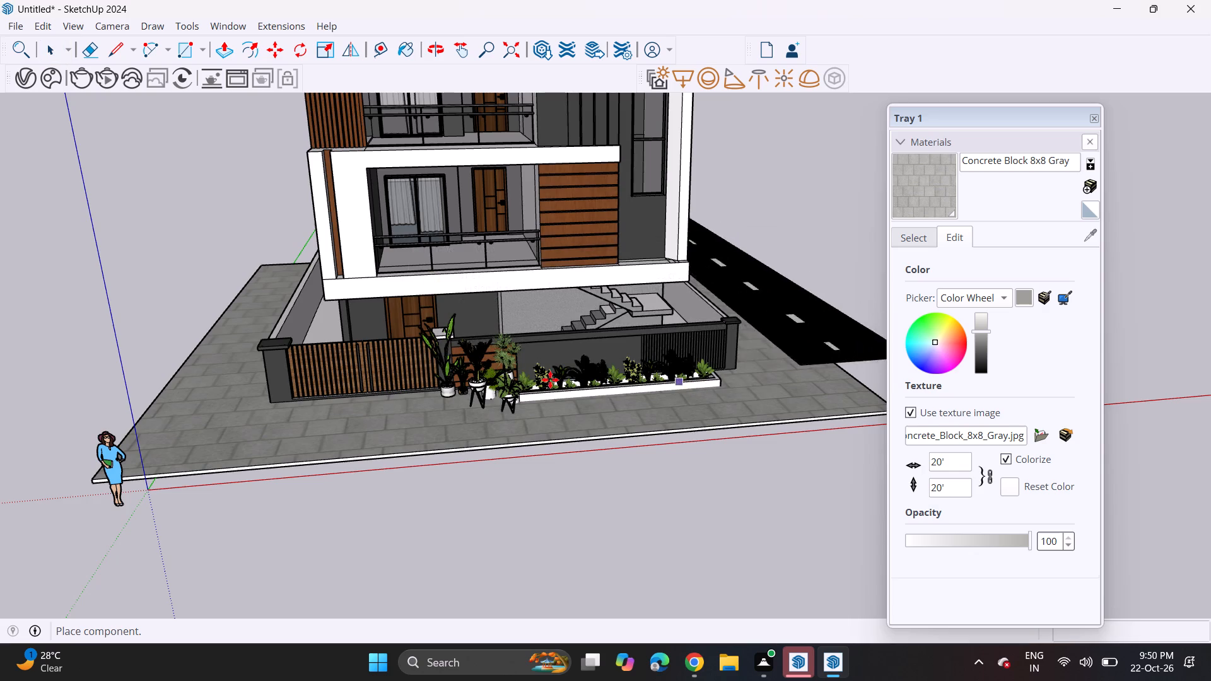
pyautogui.scroll(-7, 546, 381)
pyautogui.scroll(-1, 416, 434)
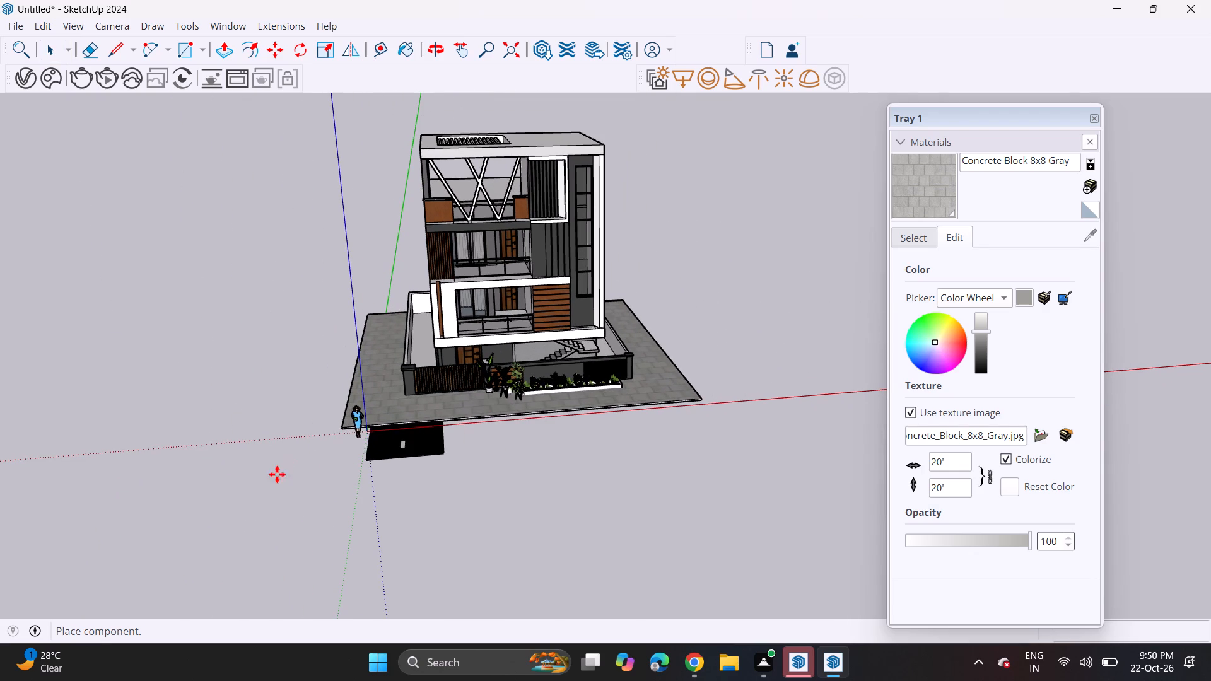
pyautogui.click(220, 528)
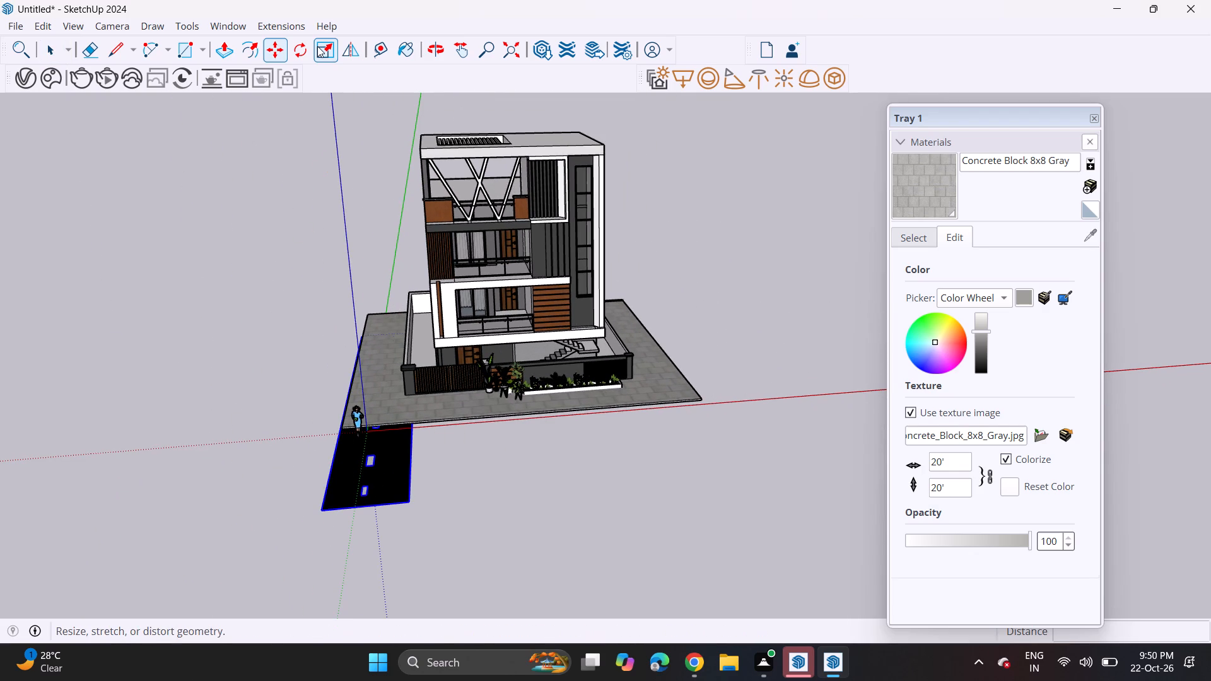
# Rotate the imported road 90 degrees in the ground plane so it runs parallel to the plot's front edge.
pyautogui.click(317, 46)
pyautogui.click(300, 52)
pyautogui.click(290, 449)
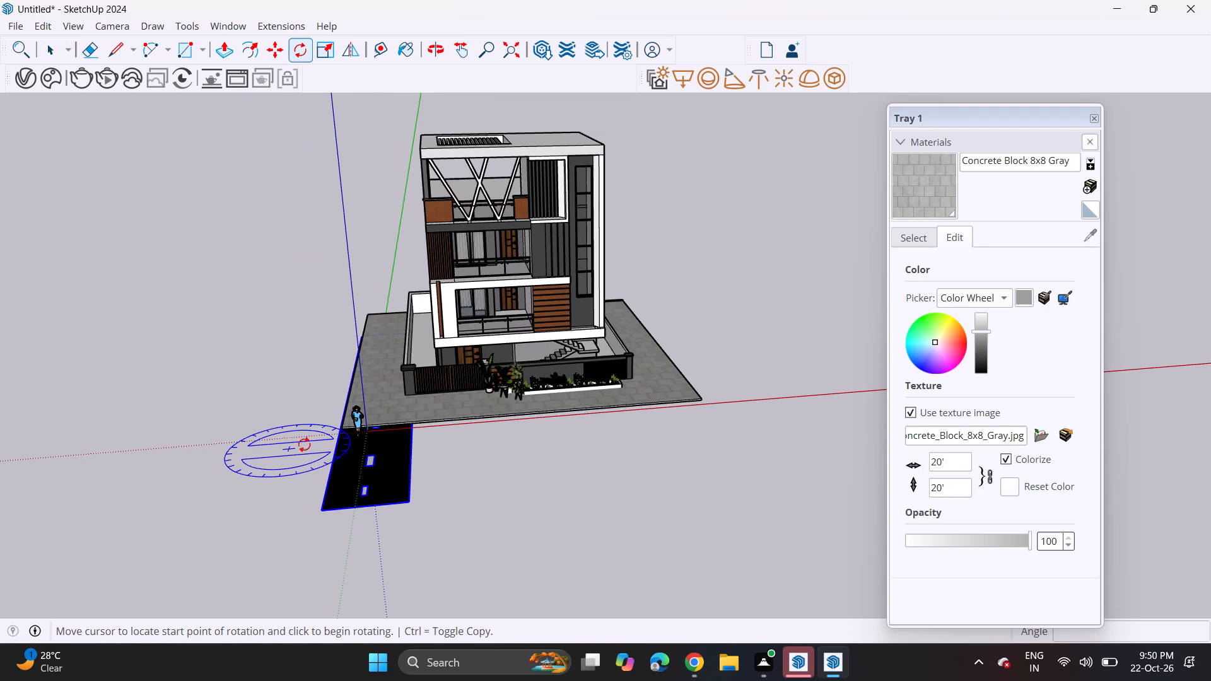
pyautogui.click(321, 446)
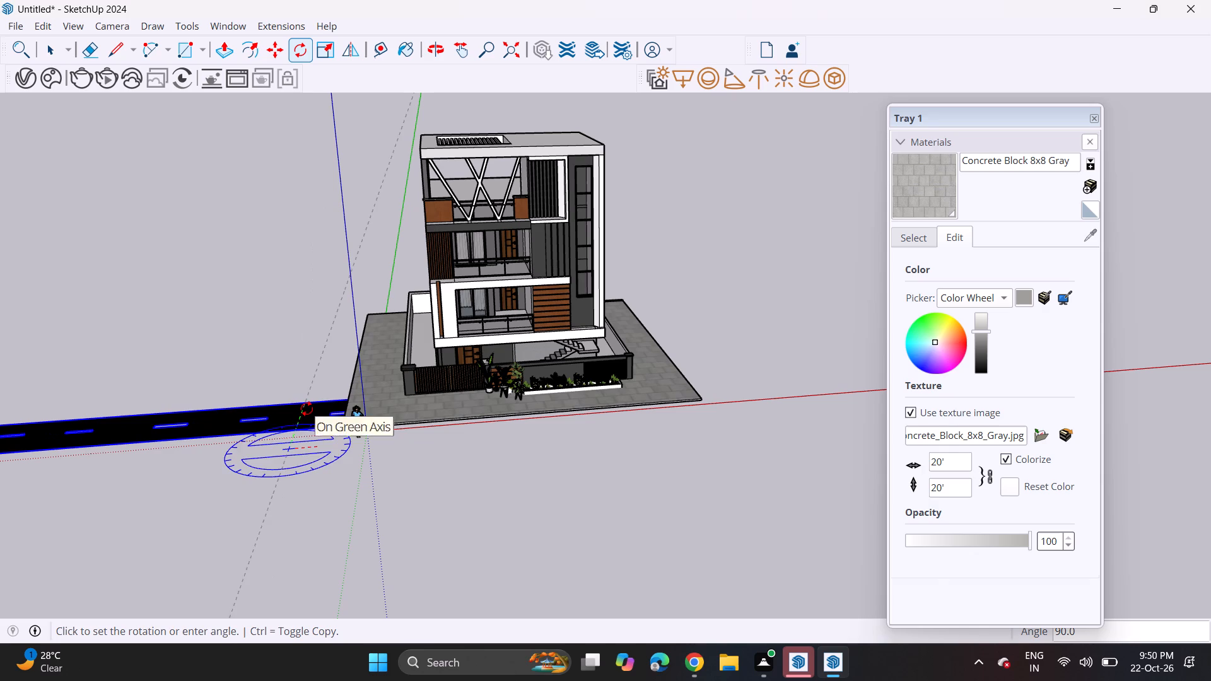
pyautogui.click(307, 409)
# Move the road along the paved plot's front edge, bringing its end to the plot's front corner farthest from the human figure.
pyautogui.click(264, 43)
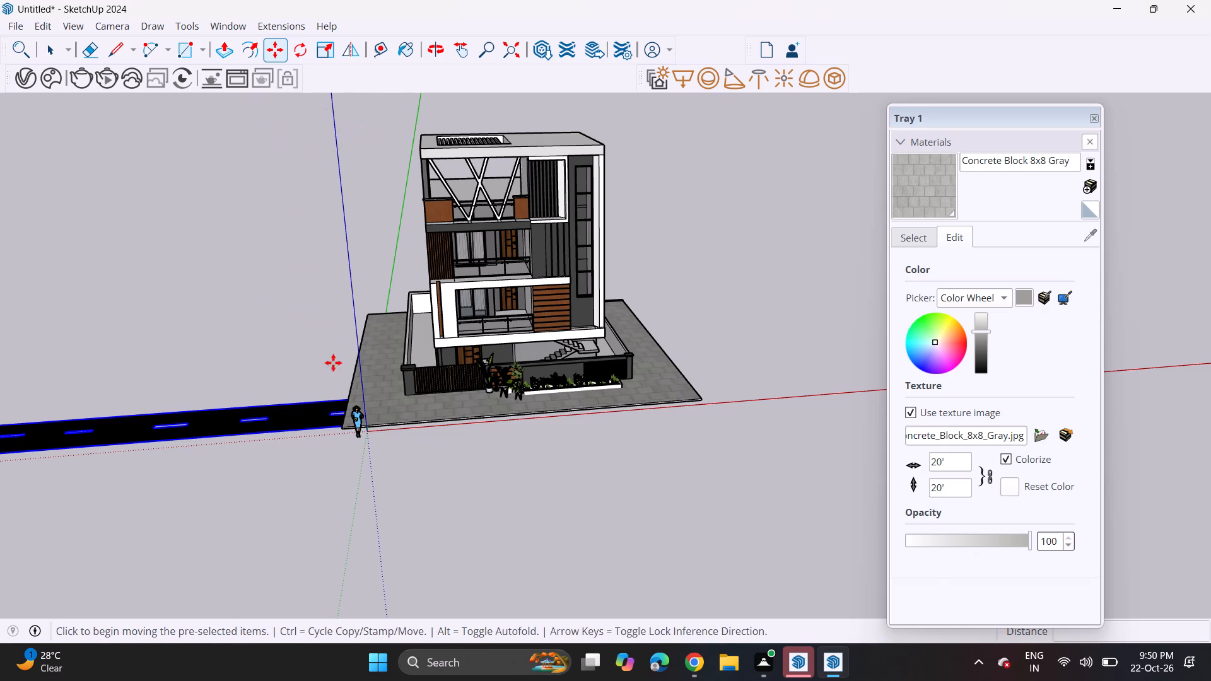
pyautogui.click(428, 396)
pyautogui.moveTo(682, 399); pyautogui.dragTo(627, 398, button='middle')
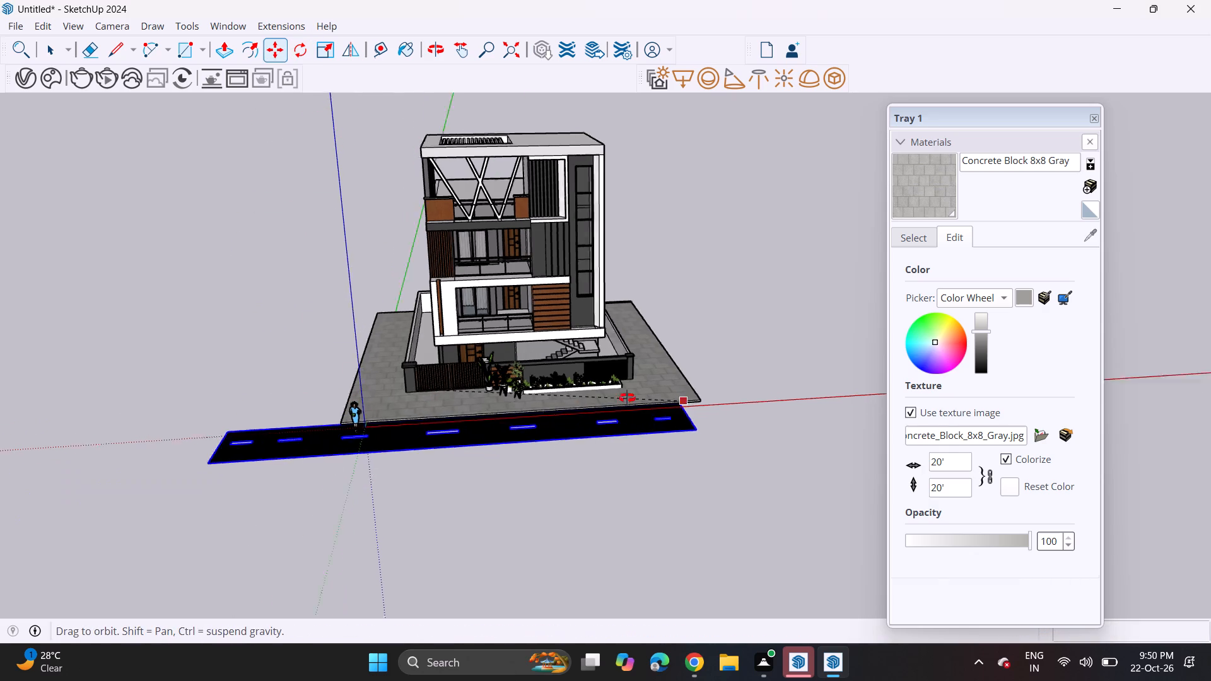
pyautogui.moveTo(627, 398); pyautogui.dragTo(132, 399, button='middle')
pyautogui.scroll(10, 527, 403)
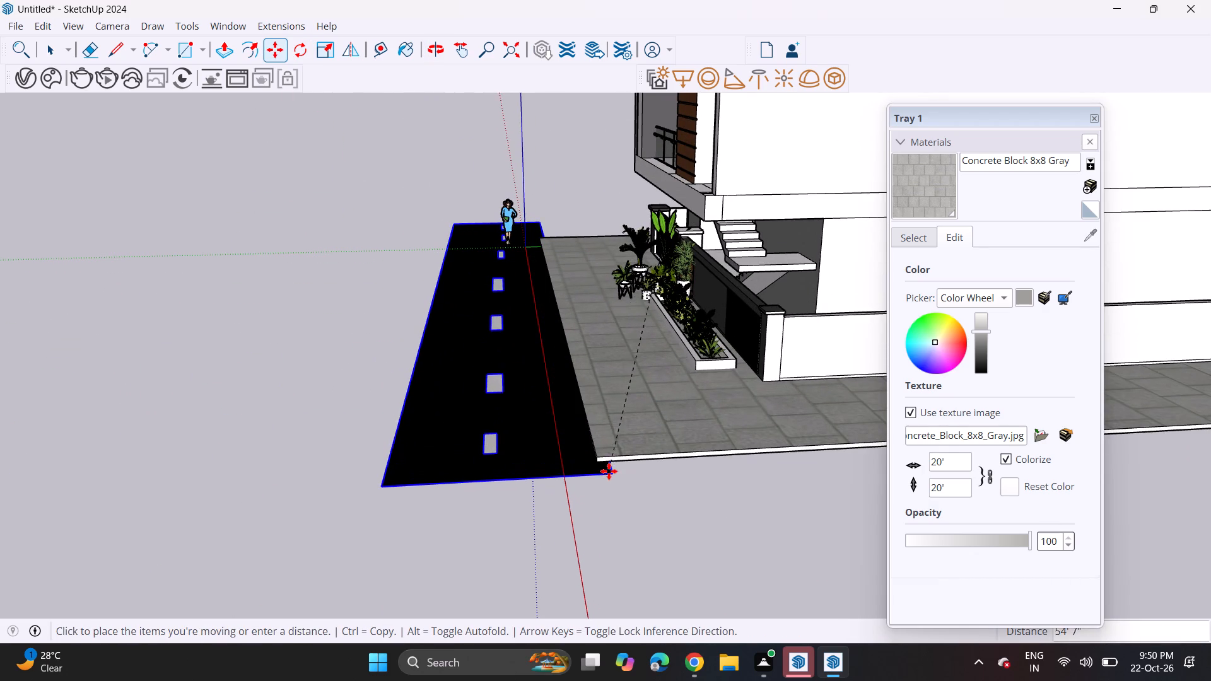
pyautogui.click(598, 460)
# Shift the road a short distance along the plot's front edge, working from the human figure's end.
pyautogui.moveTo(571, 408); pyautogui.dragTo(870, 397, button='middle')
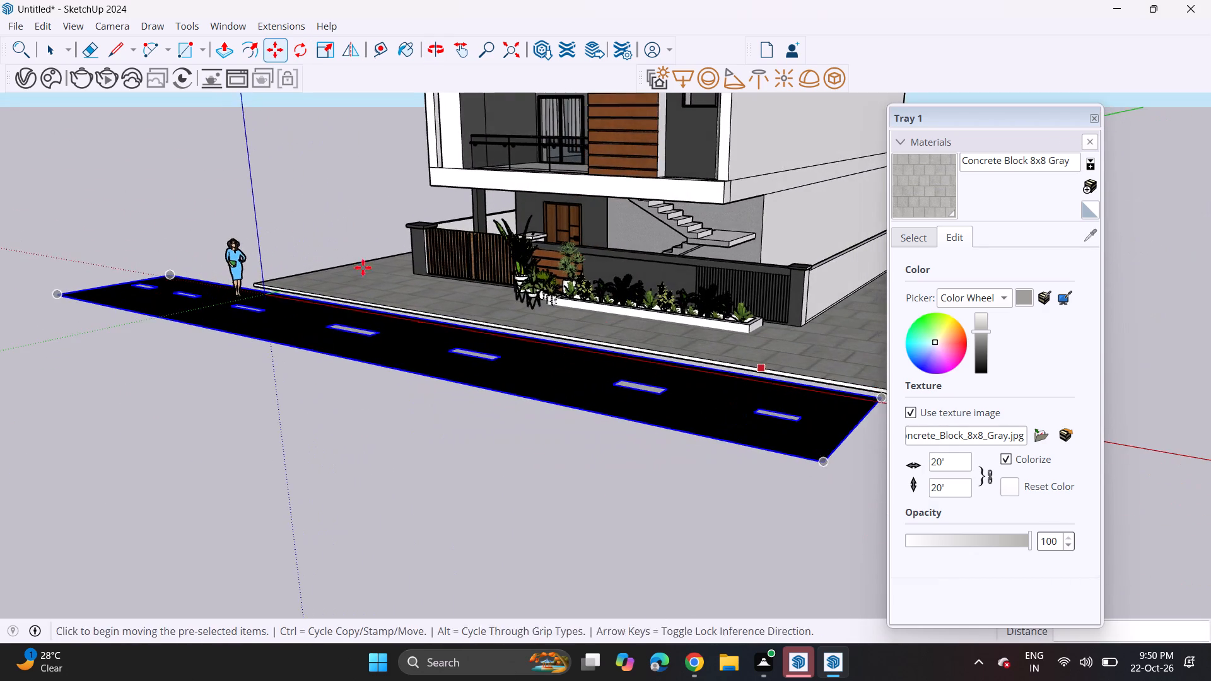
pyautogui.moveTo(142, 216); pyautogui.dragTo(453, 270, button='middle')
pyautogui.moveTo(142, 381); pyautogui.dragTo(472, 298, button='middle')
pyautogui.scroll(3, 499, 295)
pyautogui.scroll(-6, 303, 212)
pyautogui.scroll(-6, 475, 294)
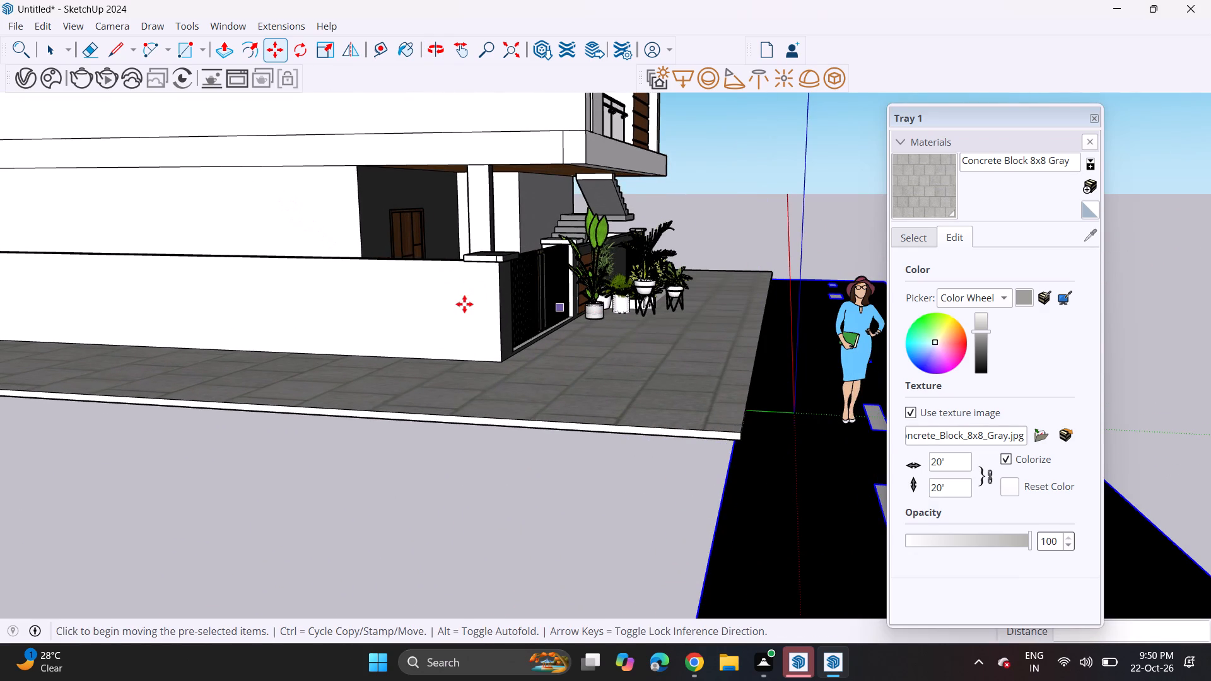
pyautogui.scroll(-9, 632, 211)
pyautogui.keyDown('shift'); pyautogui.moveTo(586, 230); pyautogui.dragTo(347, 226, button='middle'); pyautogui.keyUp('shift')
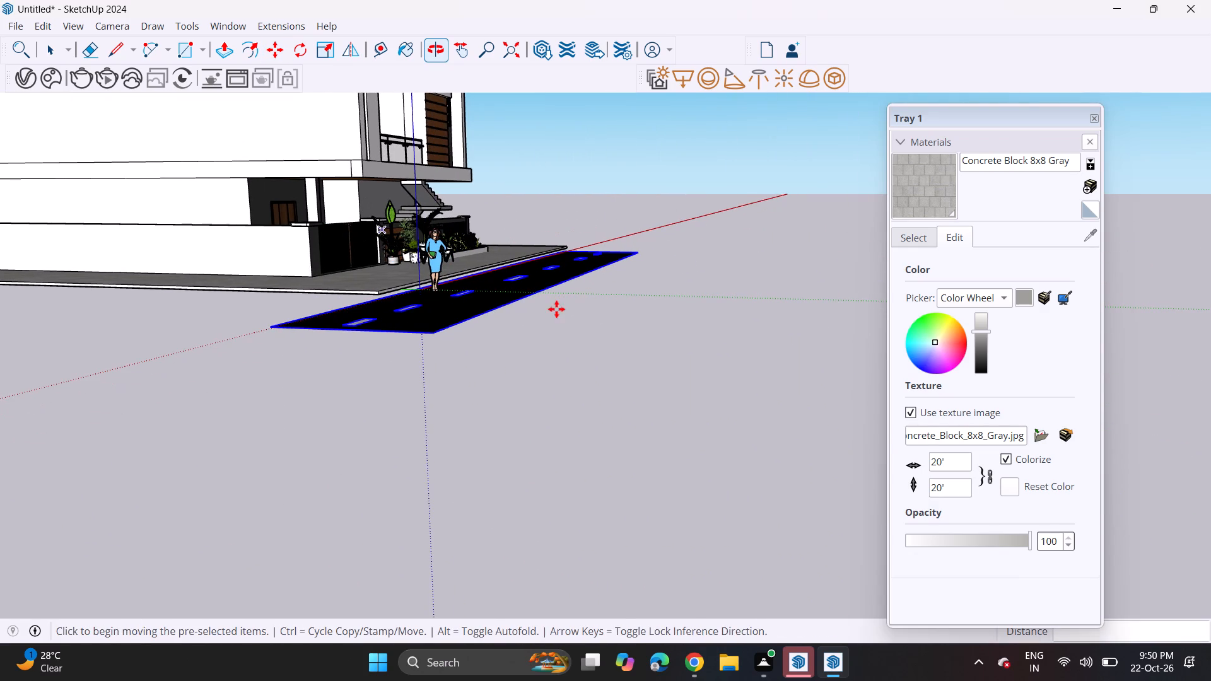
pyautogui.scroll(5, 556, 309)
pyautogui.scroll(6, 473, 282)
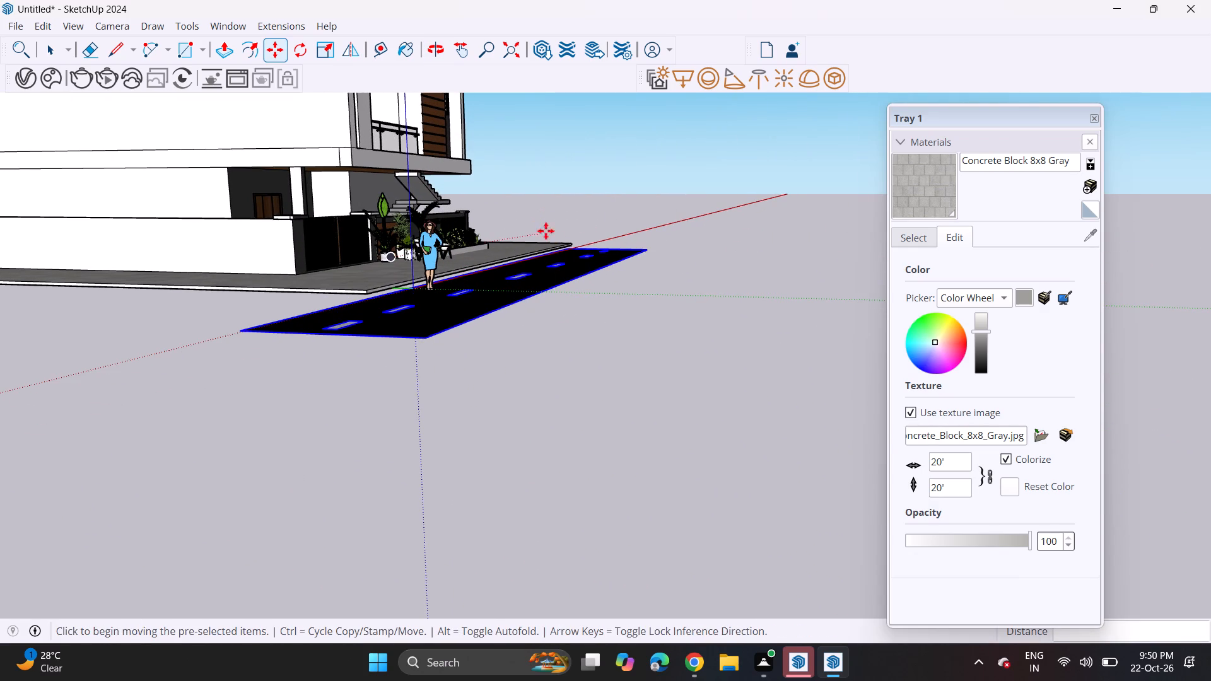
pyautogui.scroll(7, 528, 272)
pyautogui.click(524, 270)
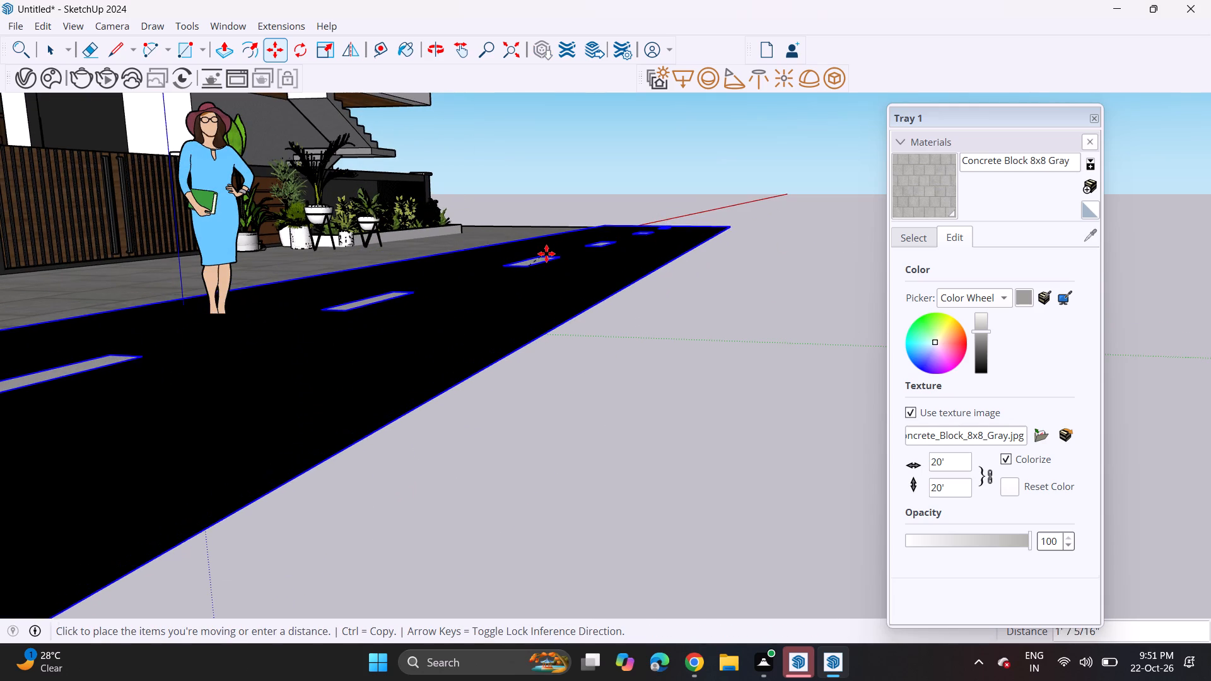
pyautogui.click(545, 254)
# Snap the road's end corner to the paved plot's far front corner and correct its position by about 2 1/4".
pyautogui.moveTo(619, 214); pyautogui.dragTo(271, 304, button='middle')
pyautogui.scroll(1, 589, 185)
pyautogui.moveTo(589, 185); pyautogui.dragTo(0, 235, button='middle')
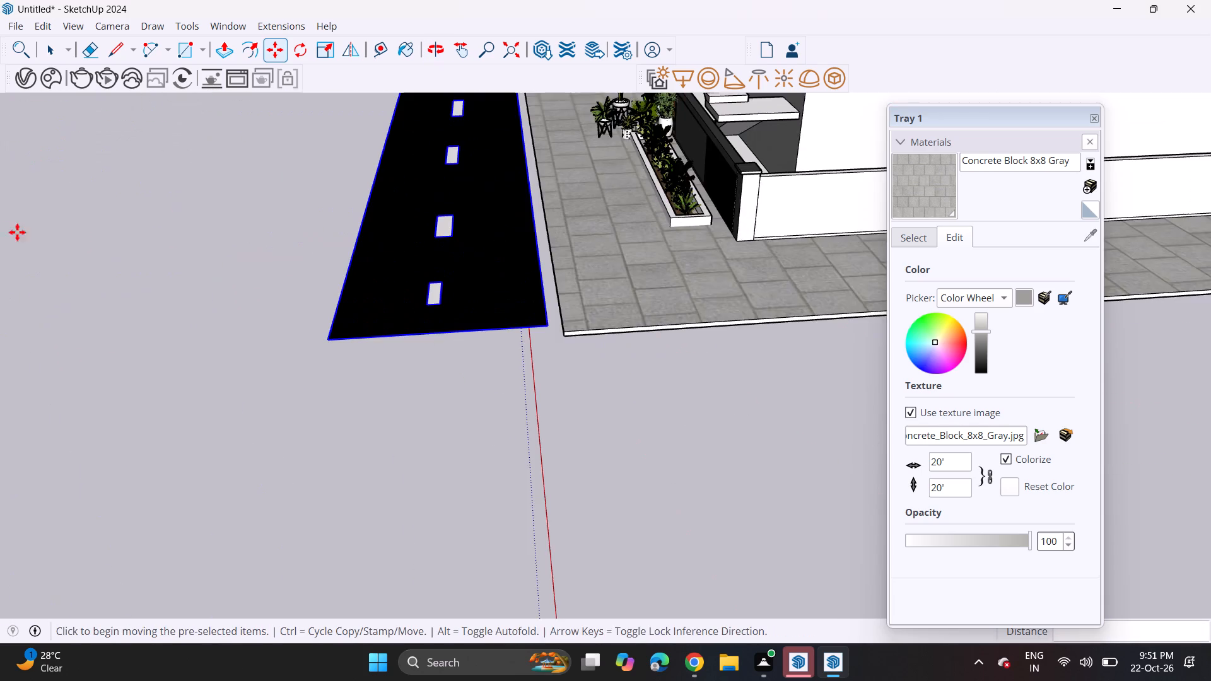
pyautogui.scroll(5, 332, 316)
pyautogui.click(664, 329)
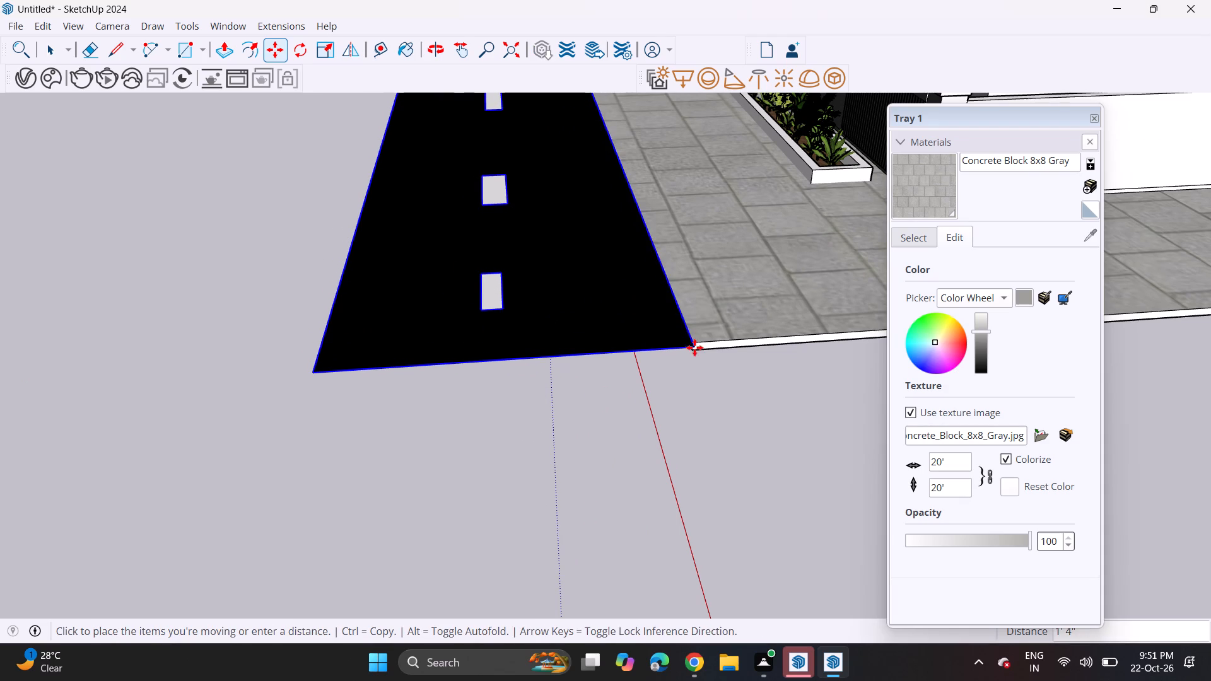
pyautogui.click(696, 344)
pyautogui.scroll(8, 706, 338)
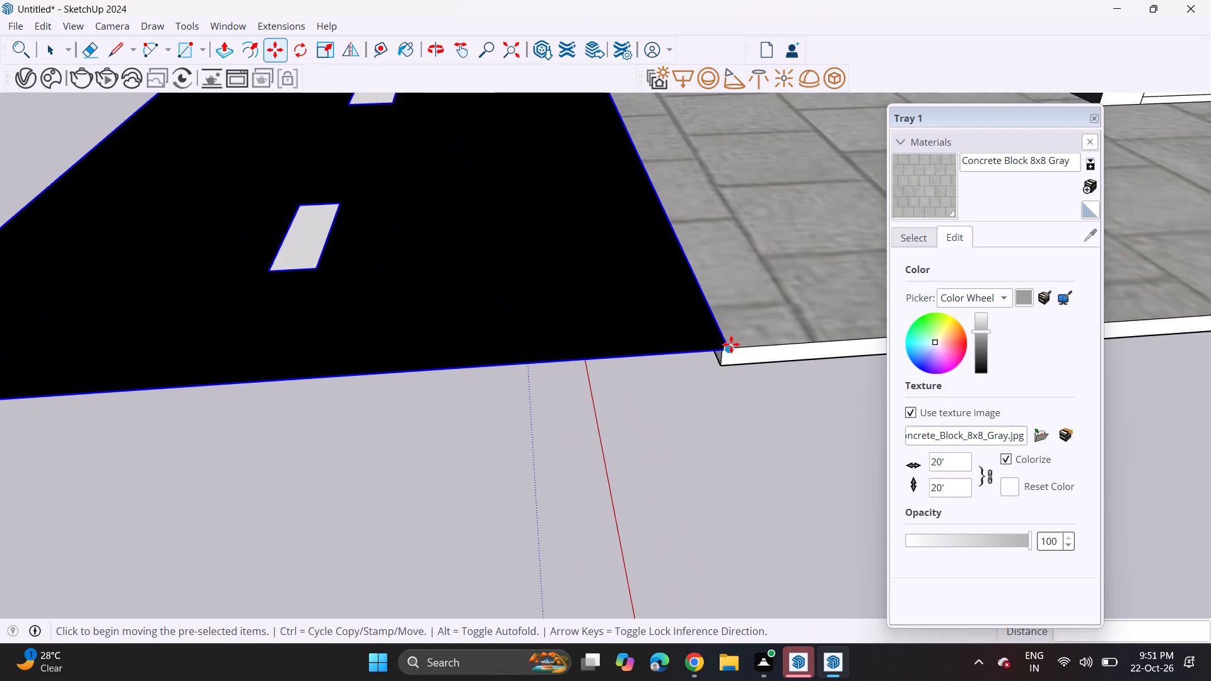
pyautogui.click(733, 349)
pyautogui.click(726, 346)
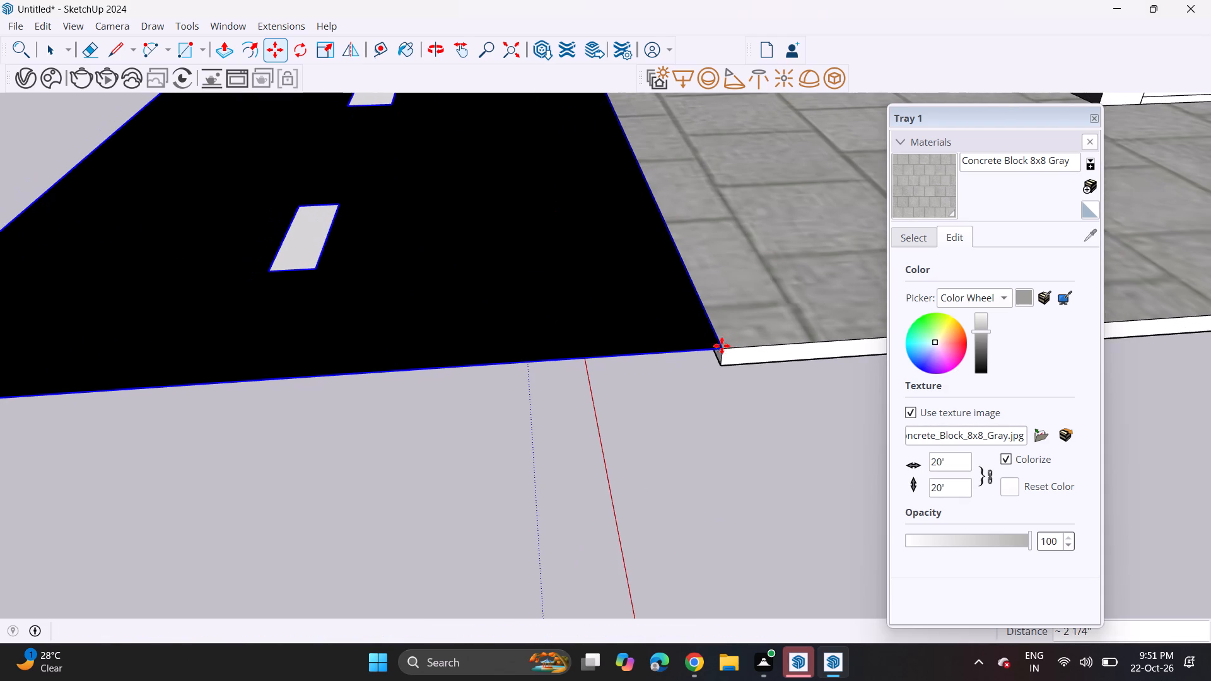
# Scale the road's length by about 0.83 so it ends at the plot corner near the human figure, and deselect it.
pyautogui.scroll(1, 458, 271)
pyautogui.moveTo(458, 270); pyautogui.dragTo(699, 252, button='middle')
pyautogui.scroll(1, 726, 252)
pyautogui.scroll(-20, 505, 267)
pyautogui.scroll(-2, 505, 267)
pyautogui.moveTo(238, 203); pyautogui.dragTo(576, 156, button='middle')
pyautogui.scroll(-1, 474, 168)
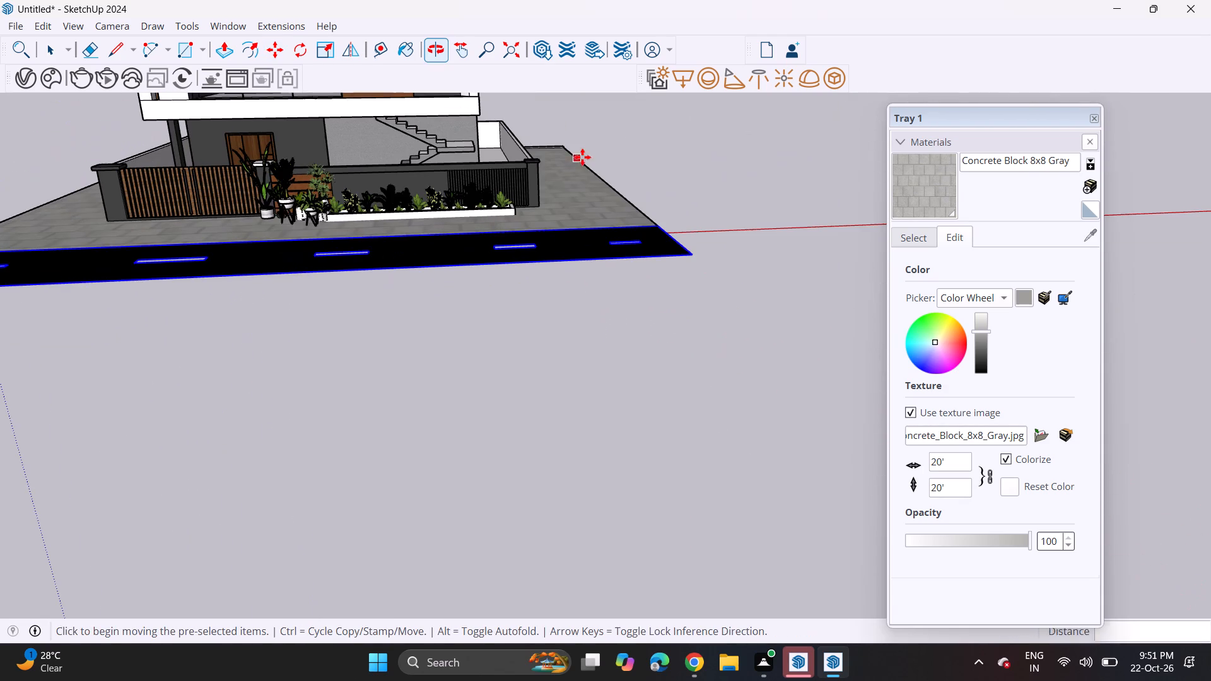
pyautogui.scroll(-7, 465, 204)
pyautogui.scroll(-6, 340, 224)
pyautogui.keyDown('shift'); pyautogui.moveTo(315, 219); pyautogui.dragTo(650, 276, button='middle'); pyautogui.keyUp('shift')
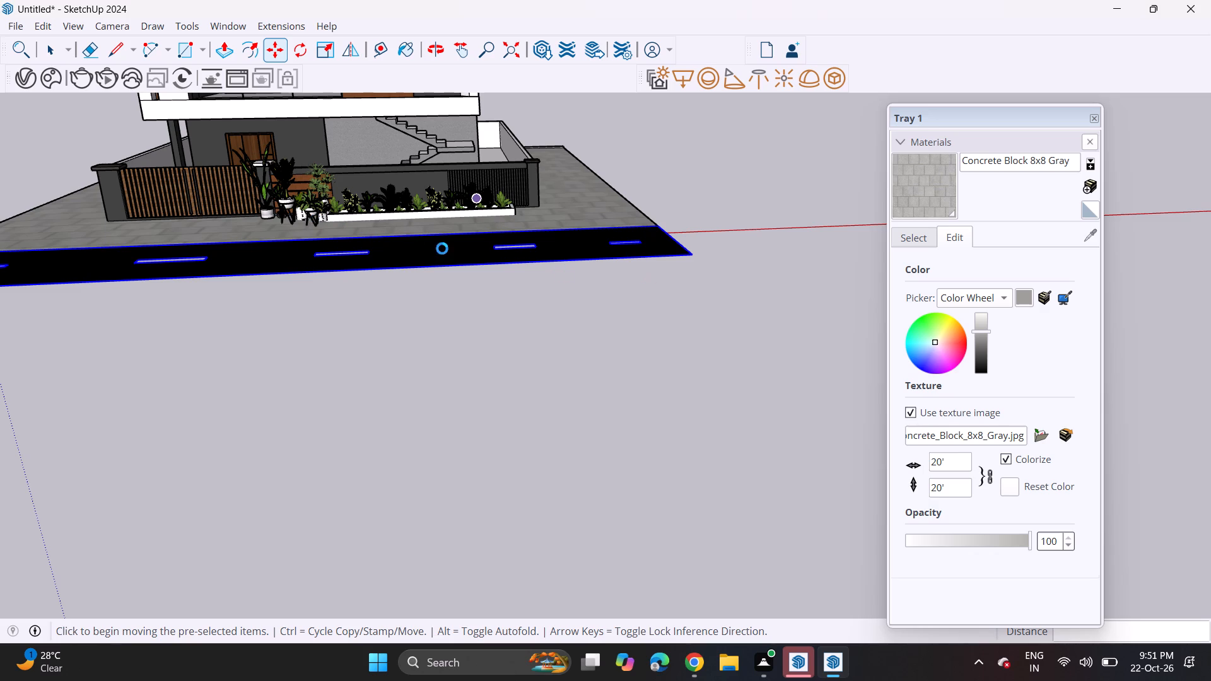
pyautogui.keyDown('shift'); pyautogui.moveTo(288, 239); pyautogui.dragTo(708, 284, button='middle'); pyautogui.keyUp('shift')
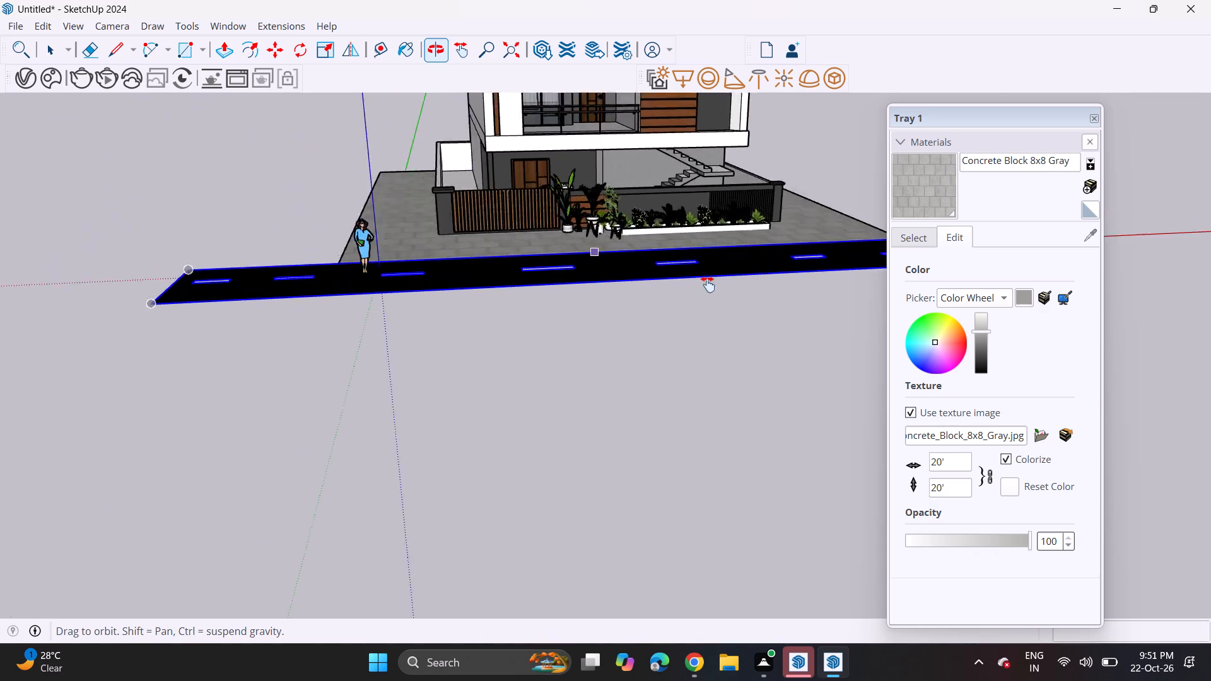
pyautogui.keyDown('shift'); pyautogui.moveTo(708, 284); pyautogui.dragTo(863, 332, button='middle'); pyautogui.keyUp('shift')
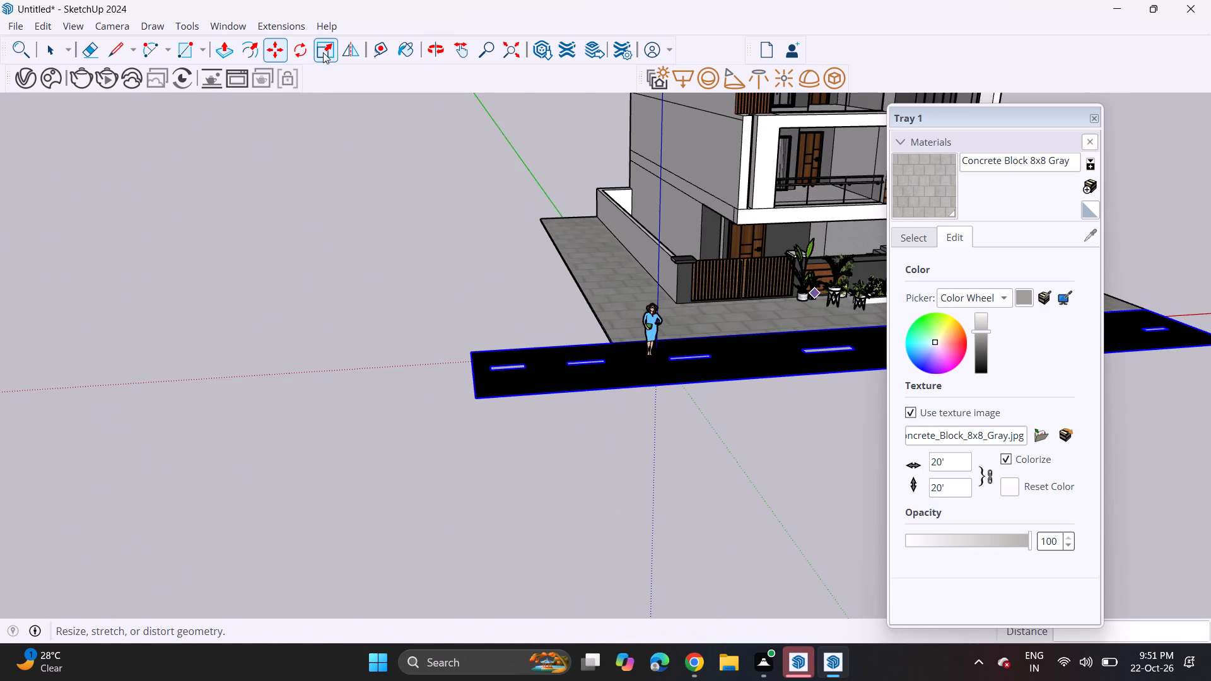
pyautogui.click(324, 52)
pyautogui.click(471, 378)
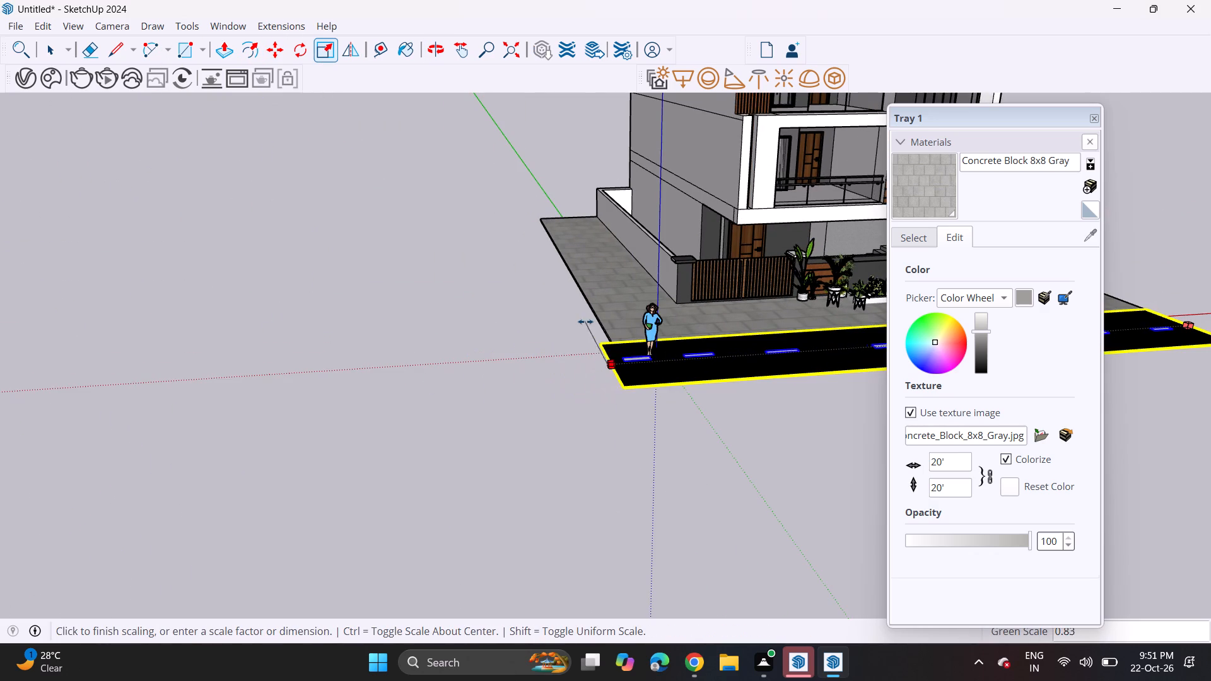
pyautogui.click(606, 334)
pyautogui.scroll(1, 527, 214)
pyautogui.moveTo(524, 212); pyautogui.dragTo(479, 200, button='middle')
pyautogui.scroll(-4, 462, 238)
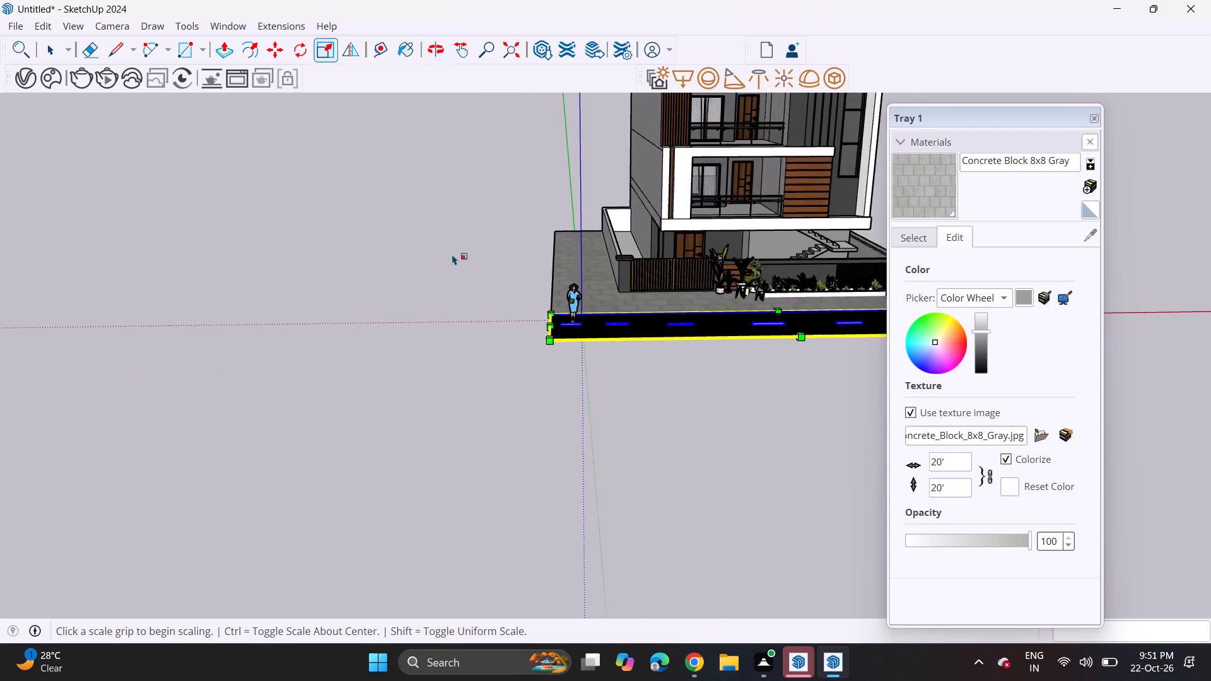
pyautogui.scroll(1, 490, 268)
pyautogui.moveTo(490, 268); pyautogui.dragTo(197, 289, button='middle')
pyautogui.press('space')
pyautogui.click(723, 223)
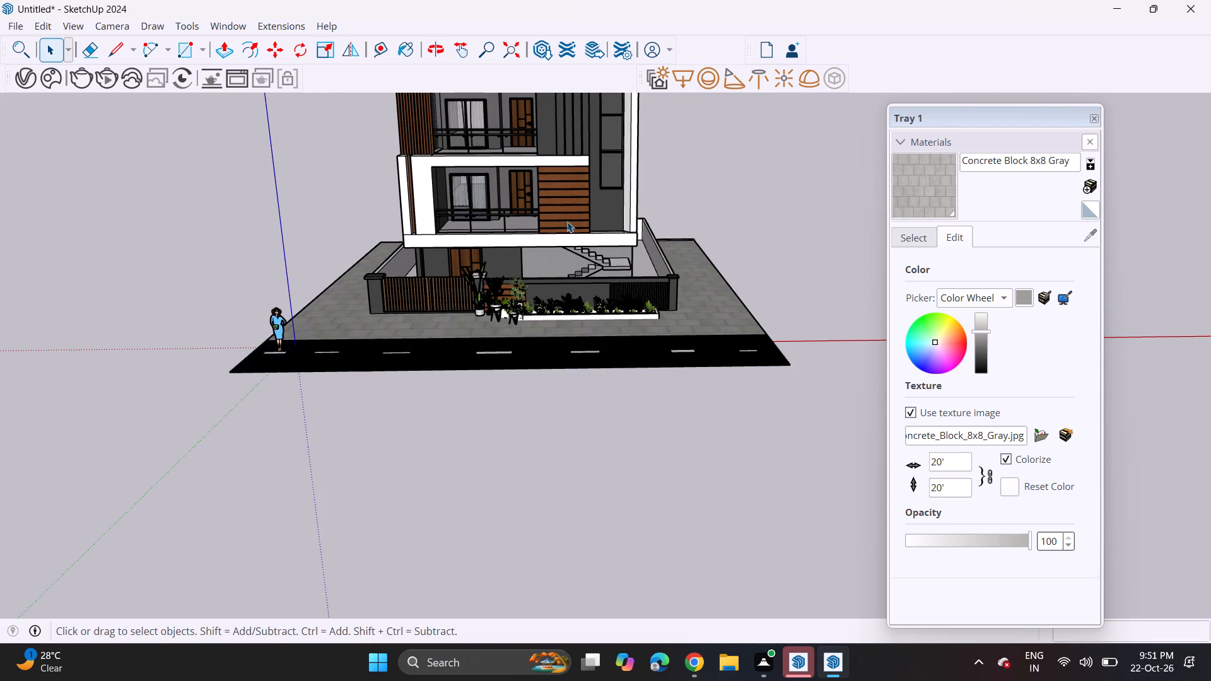
# Import the N_Plant_24 palm from Downloads and place it near the compound's side wall, on the staircase side.
pyautogui.click(23, 21)
pyautogui.click(81, 255)
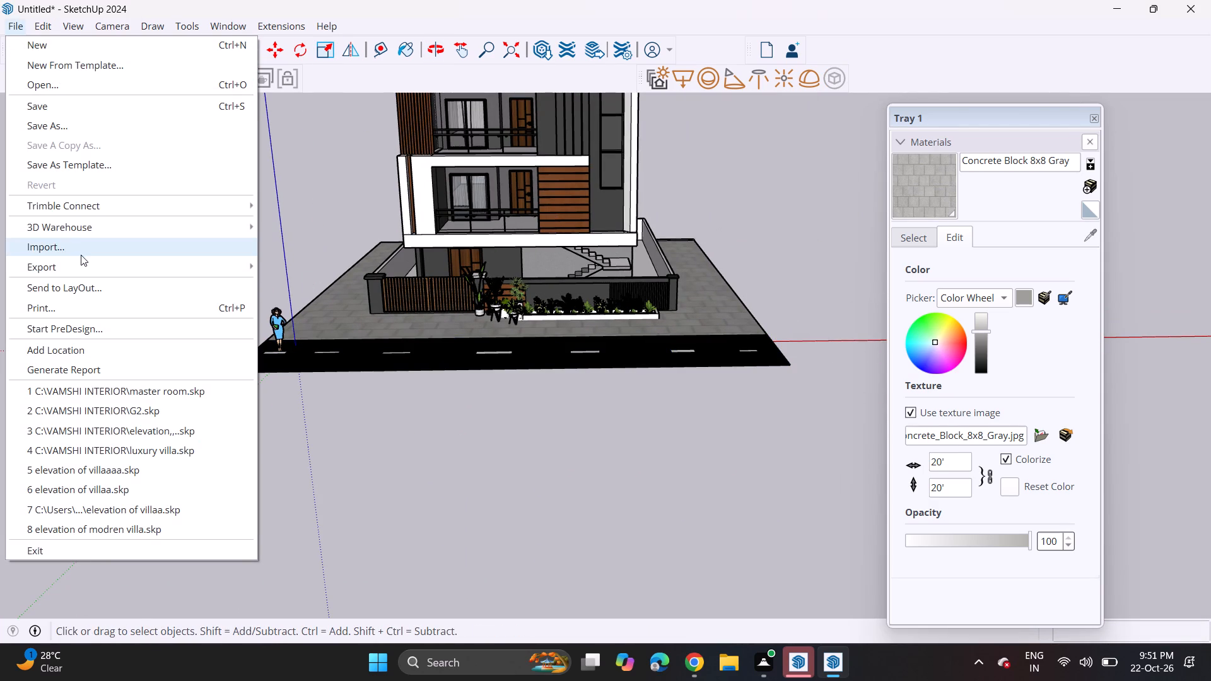
pyautogui.scroll(-6, 286, 214)
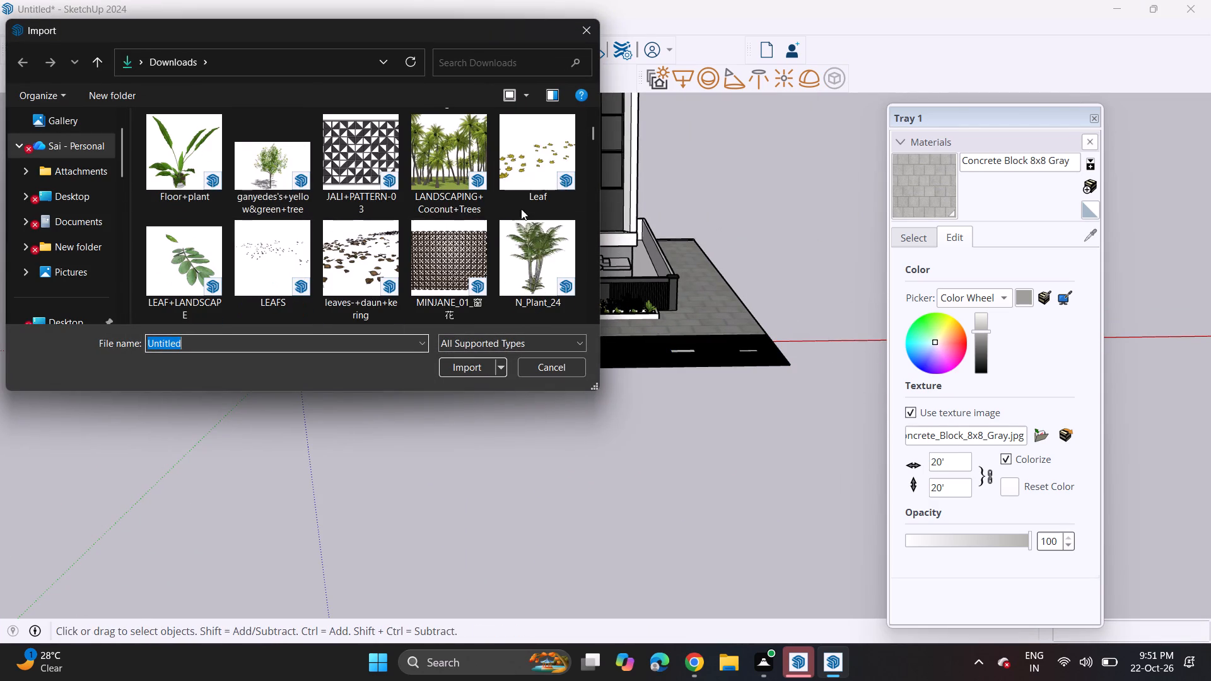
pyautogui.click(546, 276)
pyautogui.click(484, 371)
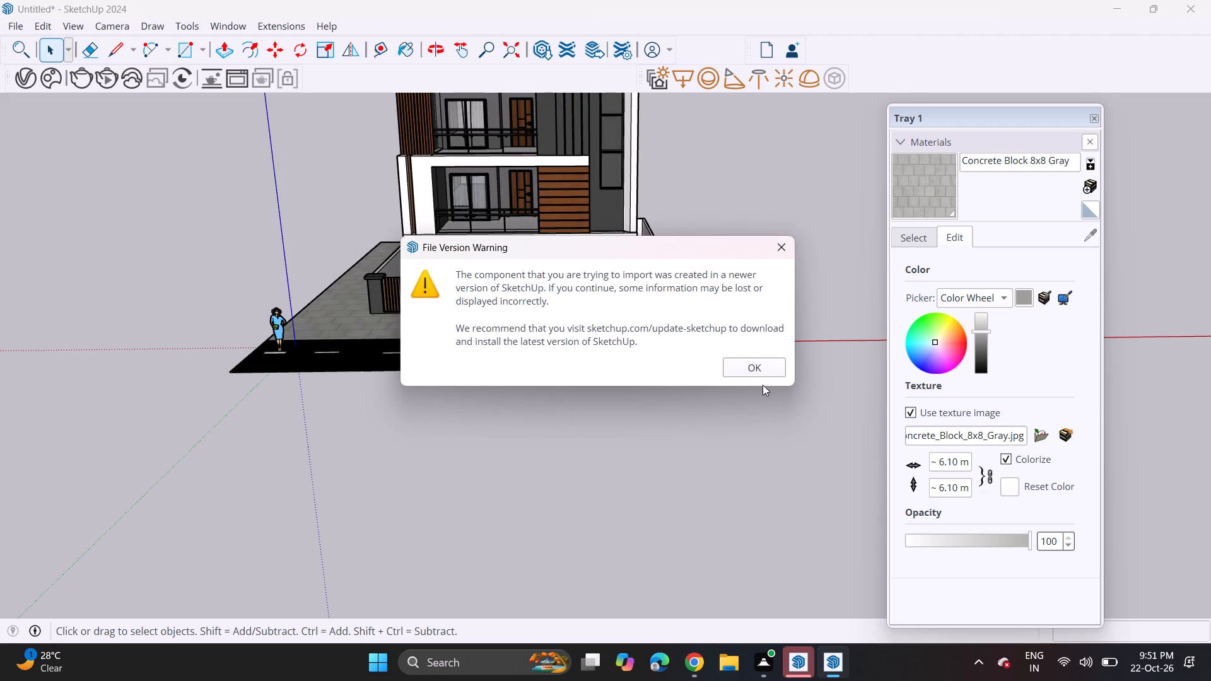
pyautogui.click(736, 376)
pyautogui.moveTo(737, 274); pyautogui.dragTo(533, 288, button='middle')
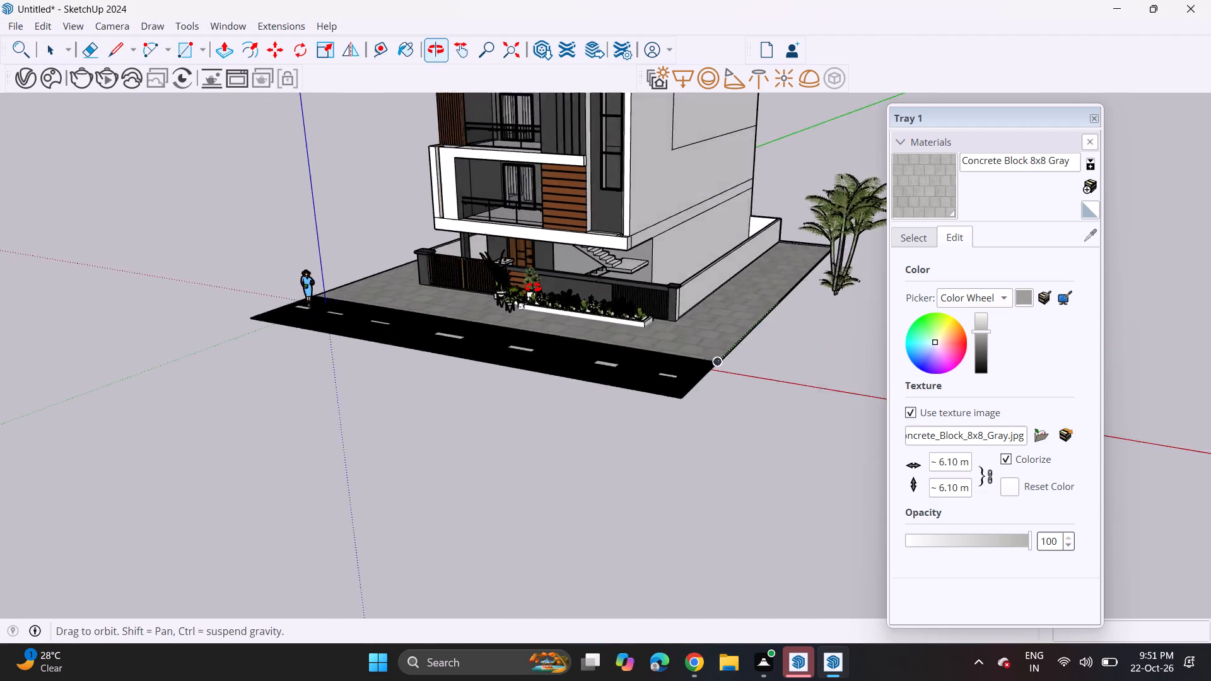
pyautogui.moveTo(533, 288); pyautogui.dragTo(502, 288, button='middle')
pyautogui.scroll(1, 502, 288)
pyautogui.scroll(5, 721, 283)
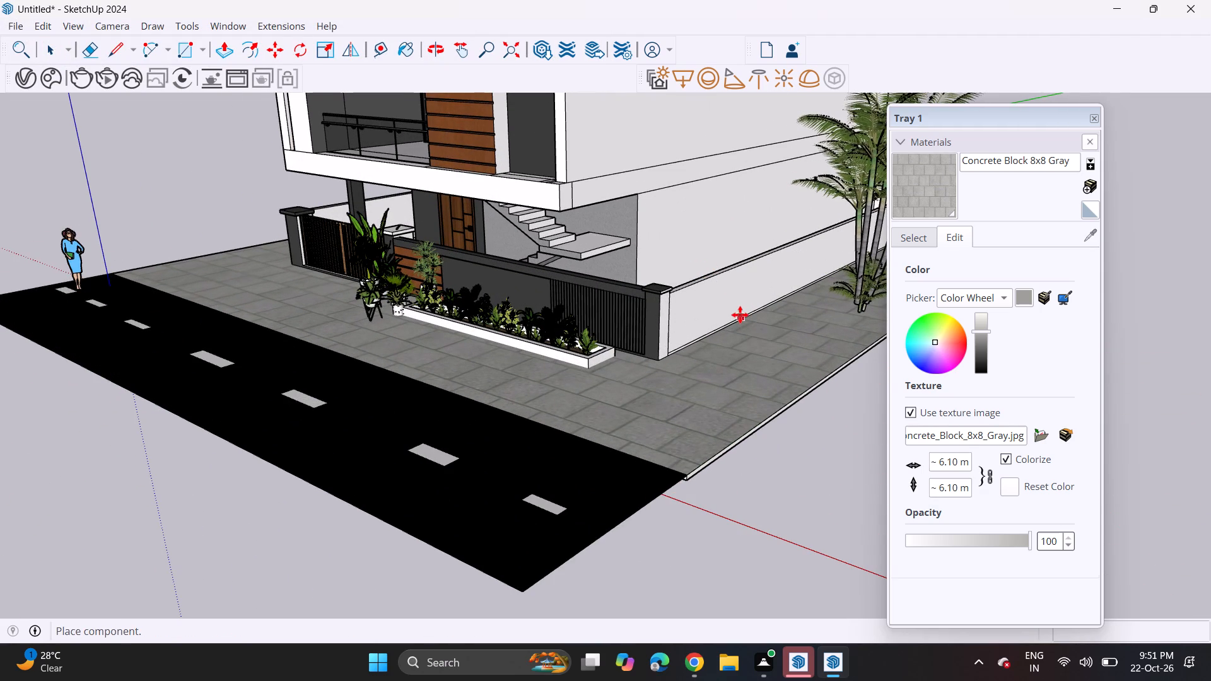
pyautogui.click(740, 315)
# Move the palm onto the paved strip beside the compound's side wall.
pyautogui.click(853, 276)
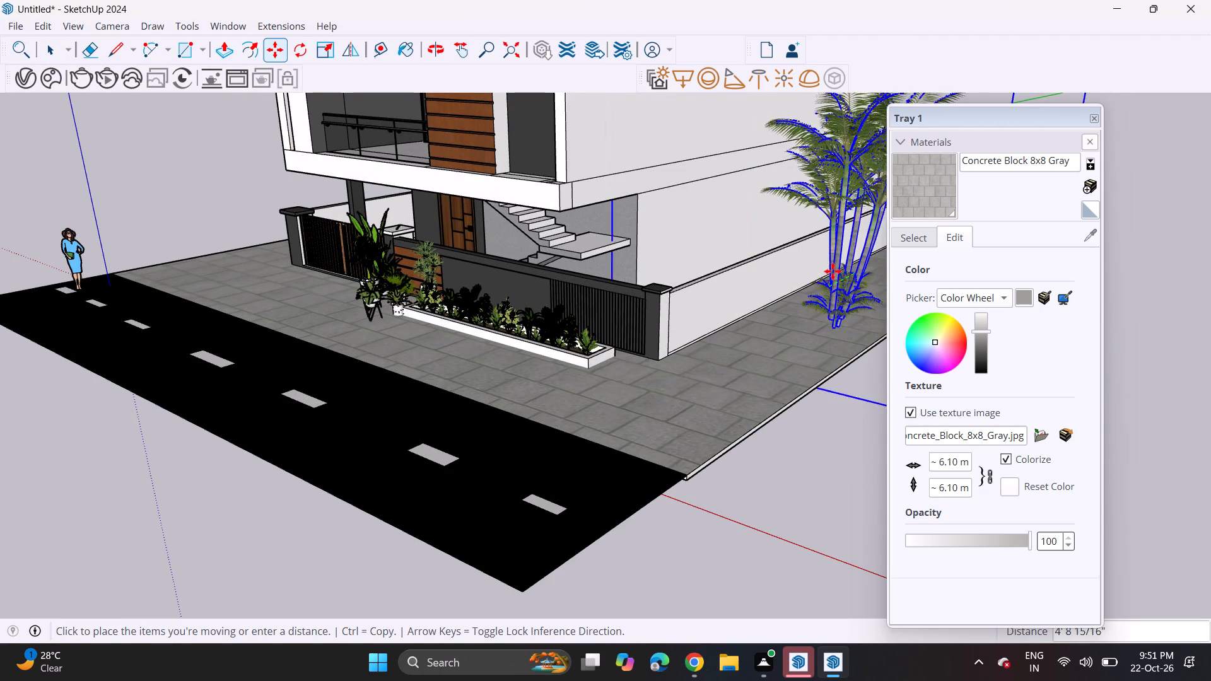
pyautogui.keyDown('shift'); pyautogui.moveTo(814, 256); pyautogui.dragTo(438, 287, button='middle'); pyautogui.keyUp('shift')
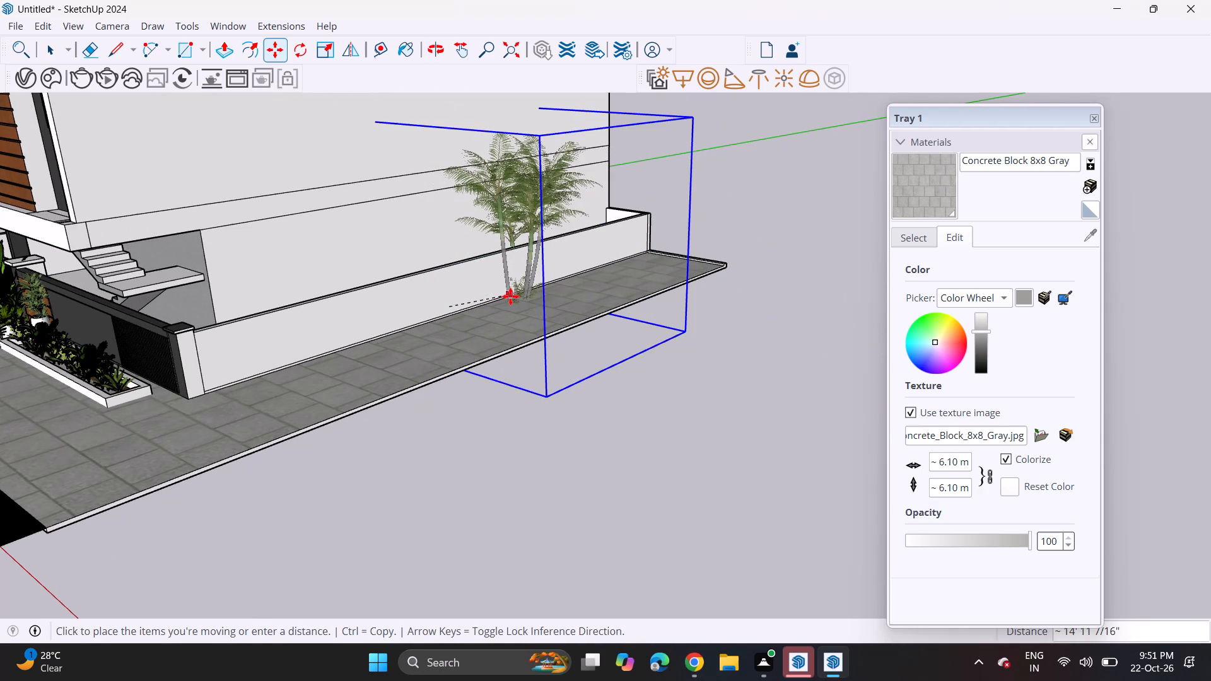
pyautogui.click(510, 296)
# Copy the palm about 4' 4" away beside the side wall, and nudge the copy slightly closer to the road.
pyautogui.scroll(2, 569, 276)
pyautogui.moveTo(575, 274); pyautogui.dragTo(891, 179, button='middle')
pyautogui.scroll(-8, 400, 300)
pyautogui.keyDown('shift'); pyautogui.moveTo(330, 311); pyautogui.dragTo(561, 321, button='middle'); pyautogui.keyUp('shift')
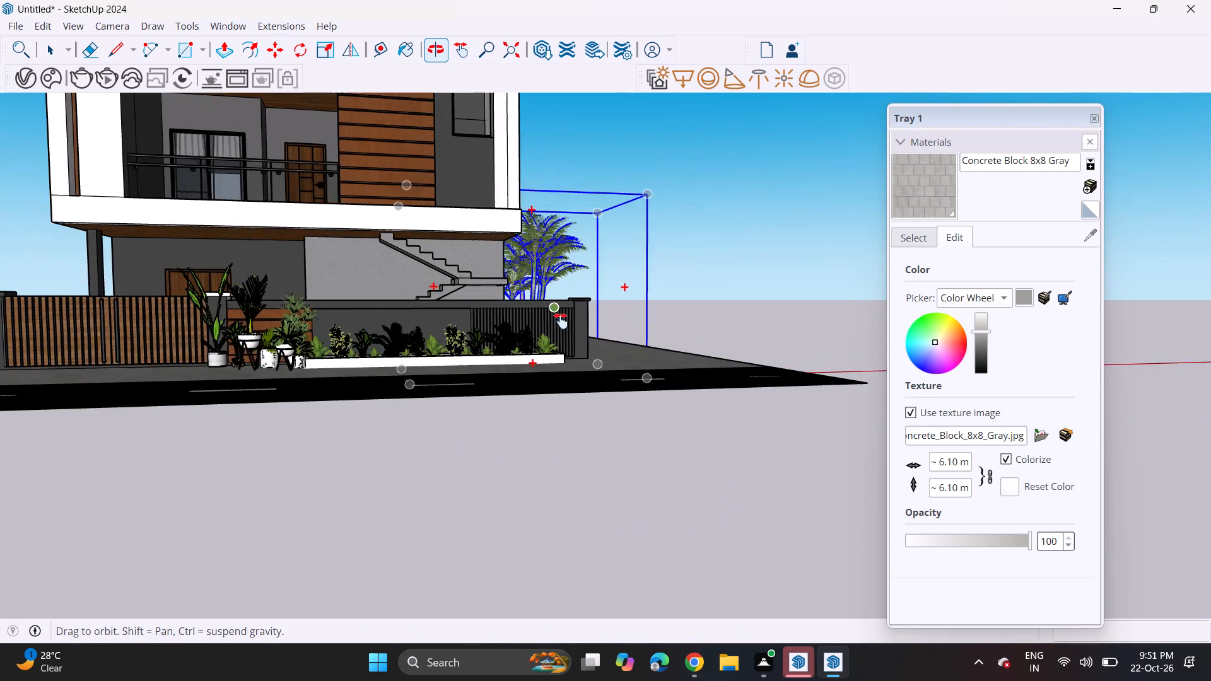
pyautogui.keyDown('shift'); pyautogui.moveTo(561, 321); pyautogui.dragTo(583, 326, button='middle'); pyautogui.keyUp('shift')
pyautogui.moveTo(539, 290); pyautogui.dragTo(495, 311, button='middle')
pyautogui.click(586, 250)
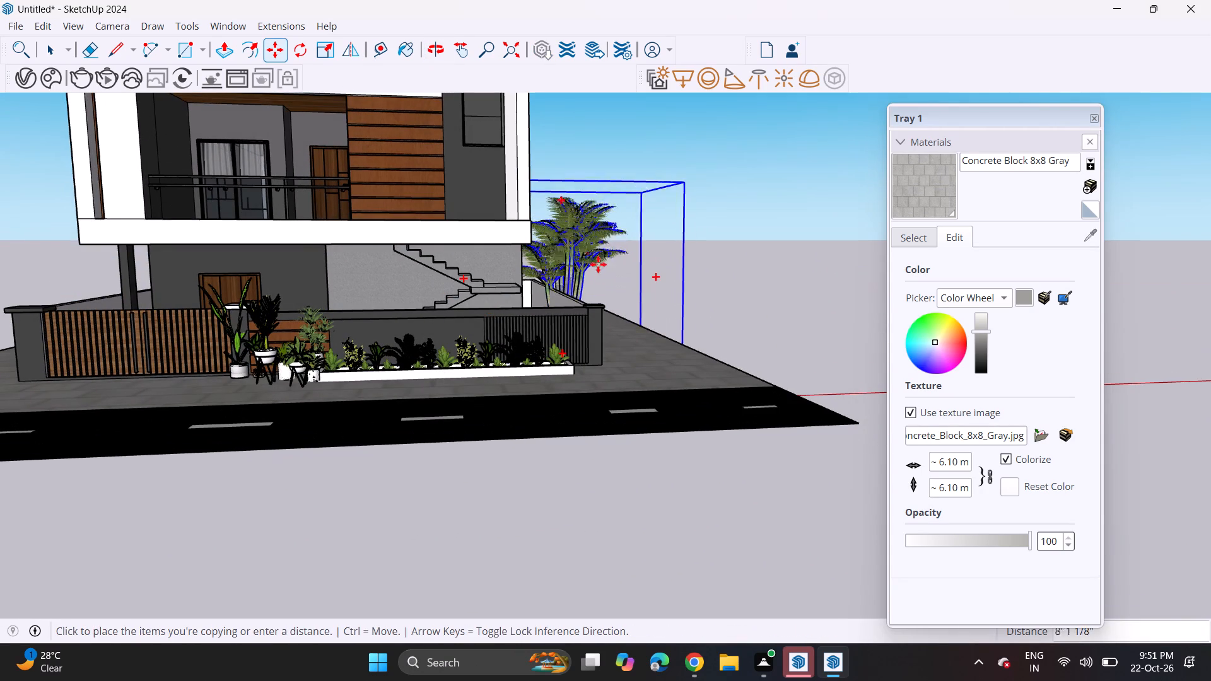
pyautogui.click(619, 269)
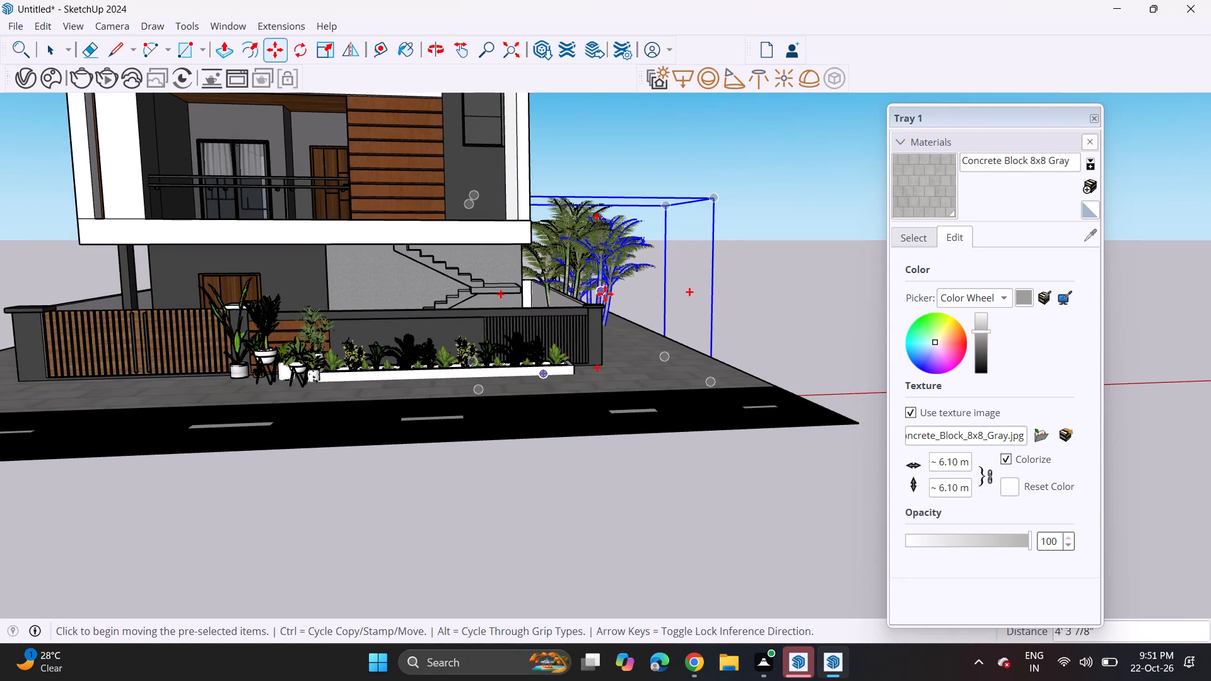
pyautogui.click(605, 288)
pyautogui.click(618, 308)
pyautogui.scroll(-8, 631, 282)
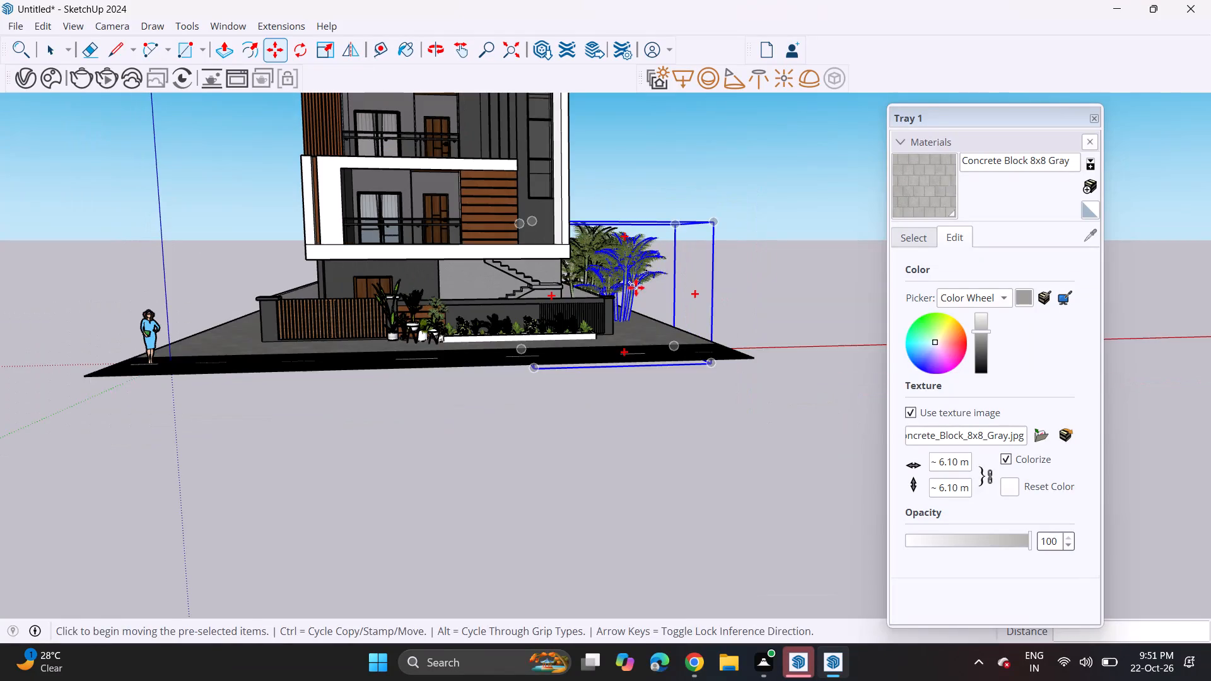
# Copy the palm across to the rear of the paved strip on the opposite side of the house, beside the compound wall.
pyautogui.keyDown('shift'); pyautogui.moveTo(636, 288); pyautogui.dragTo(681, 294, button='middle'); pyautogui.keyUp('shift')
pyautogui.click(664, 303)
pyautogui.keyDown('shift'); pyautogui.moveTo(397, 269); pyautogui.dragTo(577, 304, button='middle'); pyautogui.keyUp('shift')
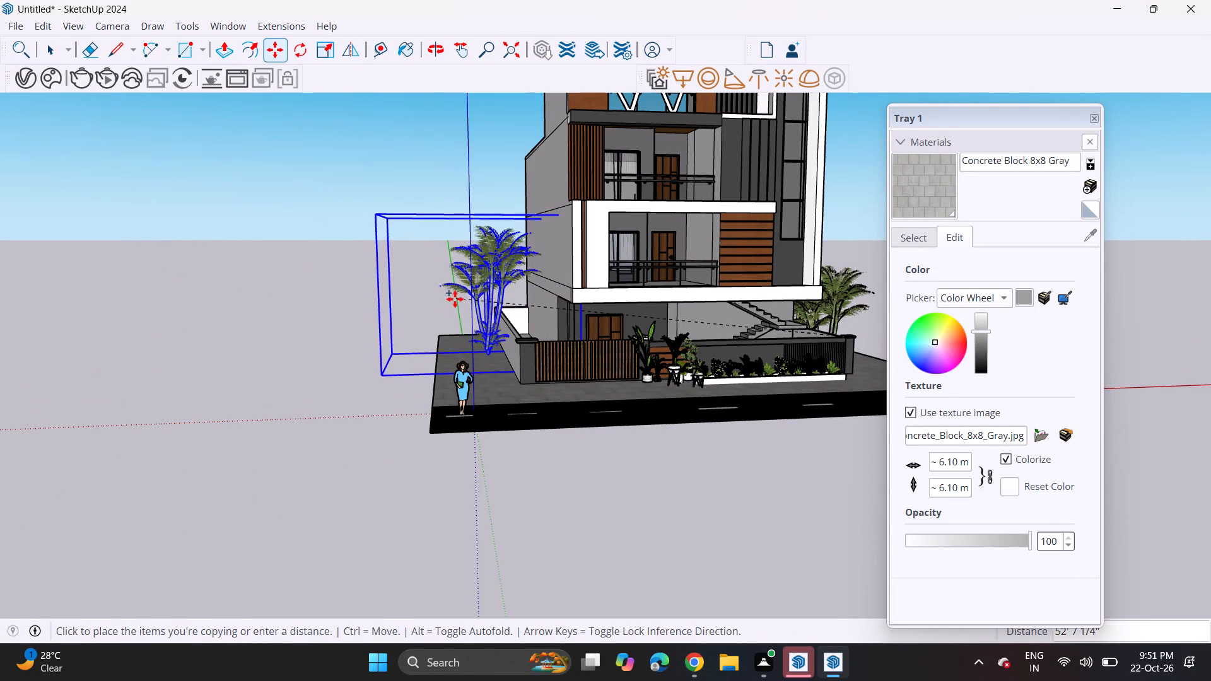
pyautogui.moveTo(455, 299); pyautogui.dragTo(582, 329, button='middle')
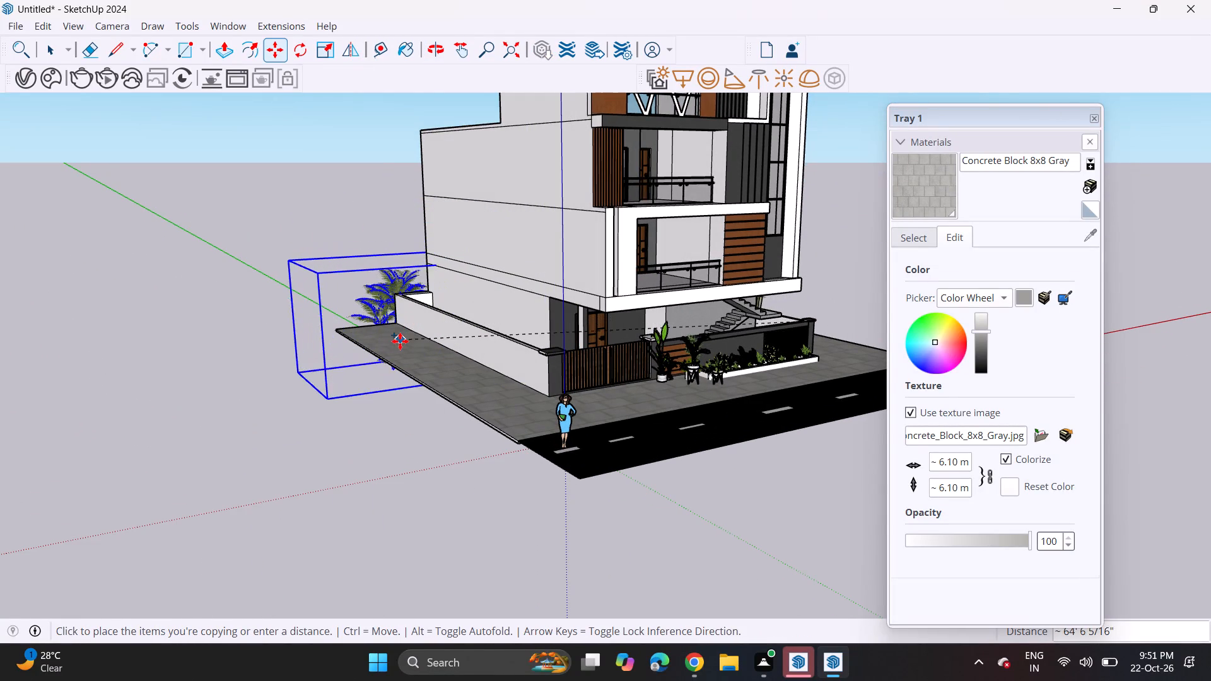
pyautogui.click(411, 317)
# Adjust the copied palm's position at the rear of the paved strip on the gate side, raising it to ground level.
pyautogui.click(390, 267)
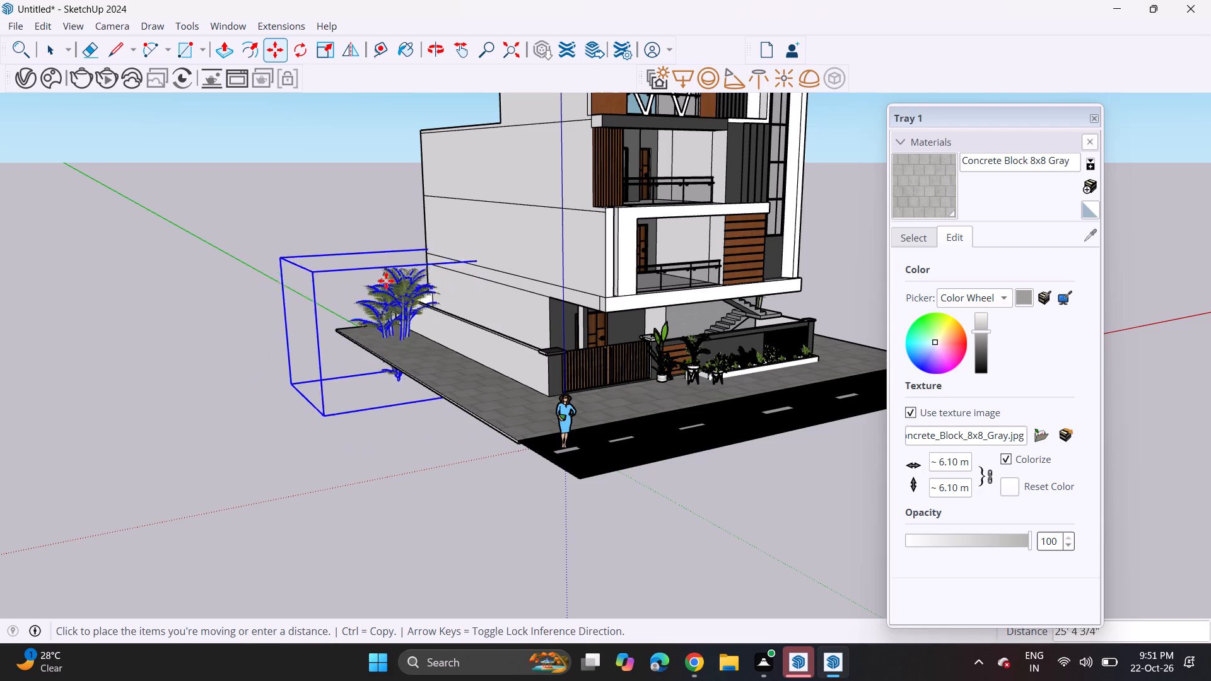
pyautogui.click(372, 286)
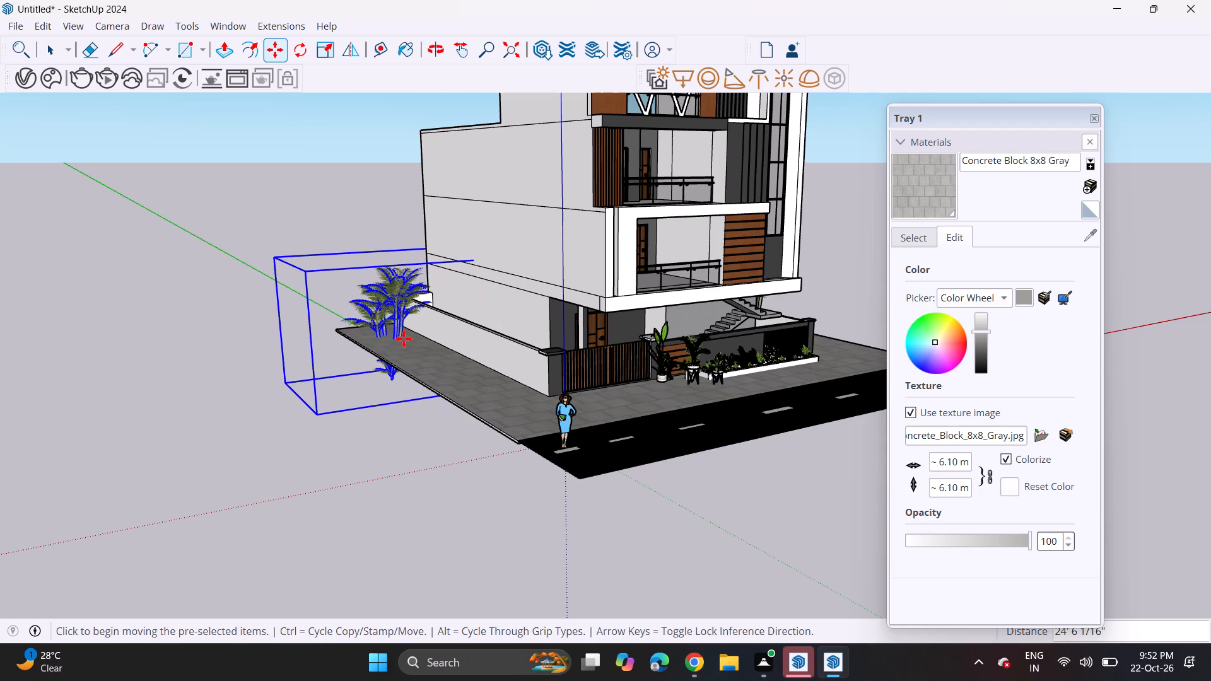
pyautogui.click(403, 340)
pyautogui.click(409, 317)
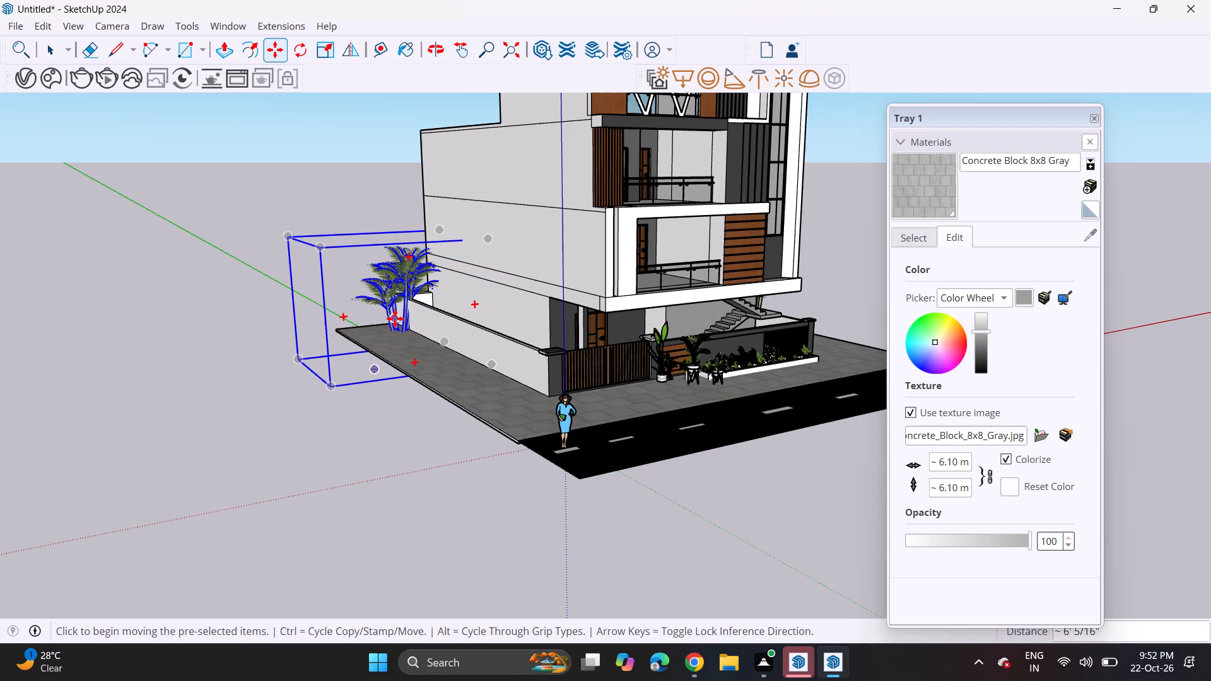
# Copy this rear palm a short distance along the compound wall and nudge the copy slightly closer to the road.
pyautogui.click(395, 318)
pyautogui.click(412, 332)
pyautogui.click(409, 327)
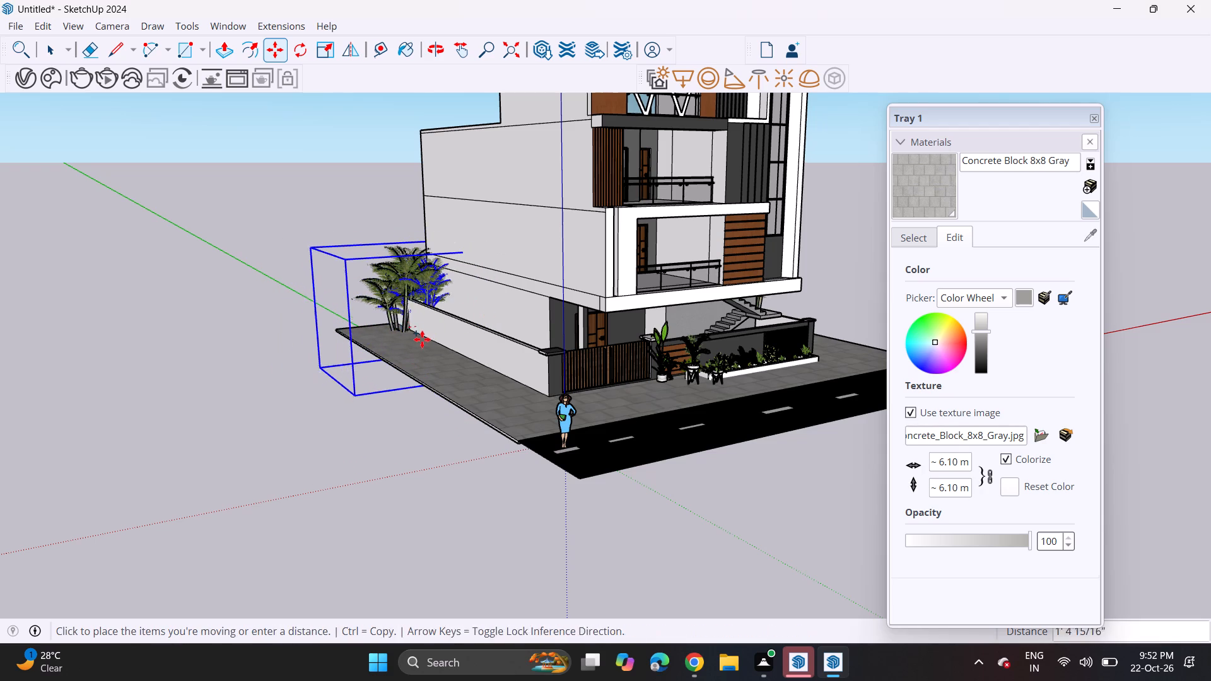
pyautogui.click(423, 342)
# Copy the palm again along the gate-side compound wall, continuing the row towards the gate, and clear the selection.
pyautogui.moveTo(447, 330); pyautogui.dragTo(197, 274, button='middle')
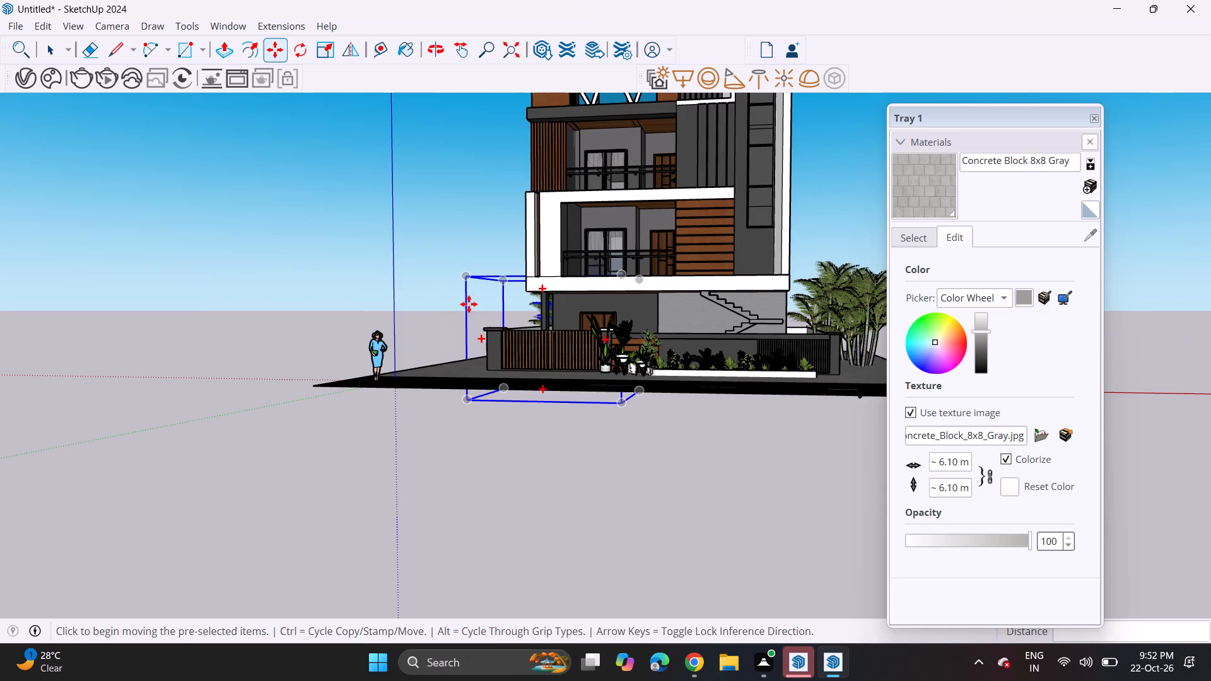
pyautogui.moveTo(460, 304); pyautogui.dragTo(307, 334, button='middle')
pyautogui.scroll(1, 305, 330)
pyautogui.moveTo(351, 334); pyautogui.dragTo(450, 343, button='middle')
pyautogui.scroll(1, 374, 313)
pyautogui.moveTo(390, 318); pyautogui.dragTo(426, 334, button='middle')
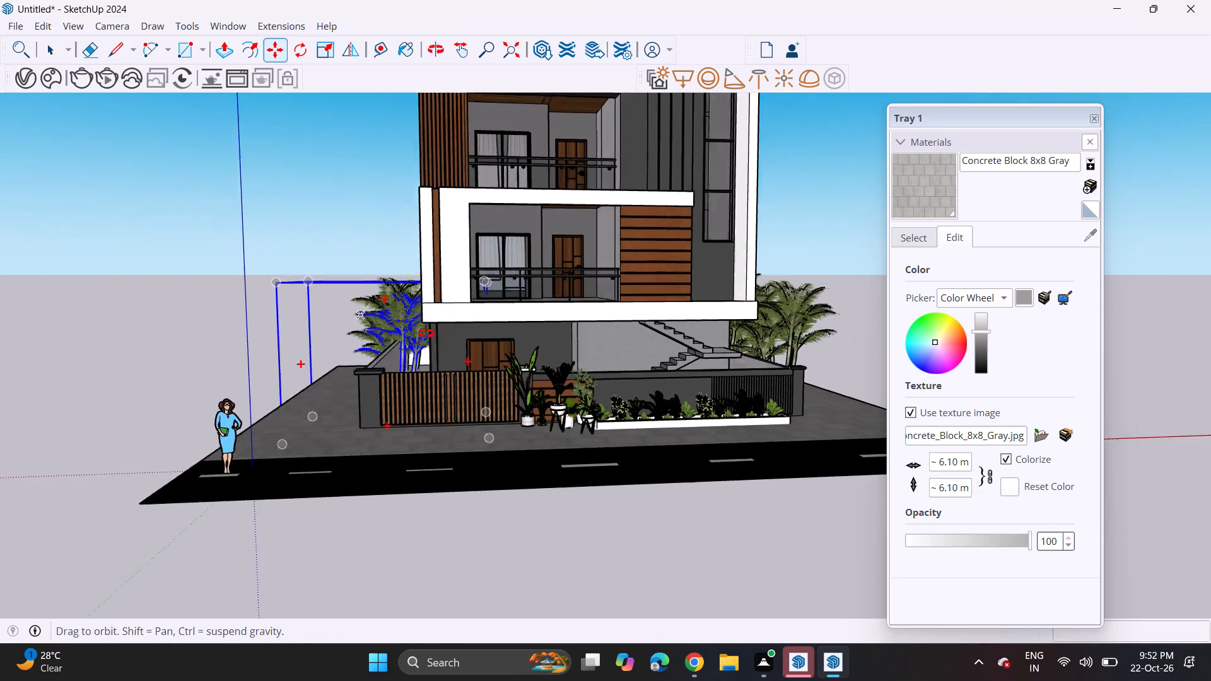
pyautogui.moveTo(426, 334); pyautogui.dragTo(438, 341, button='middle')
pyautogui.scroll(5, 390, 349)
pyautogui.click(388, 340)
pyautogui.click(363, 336)
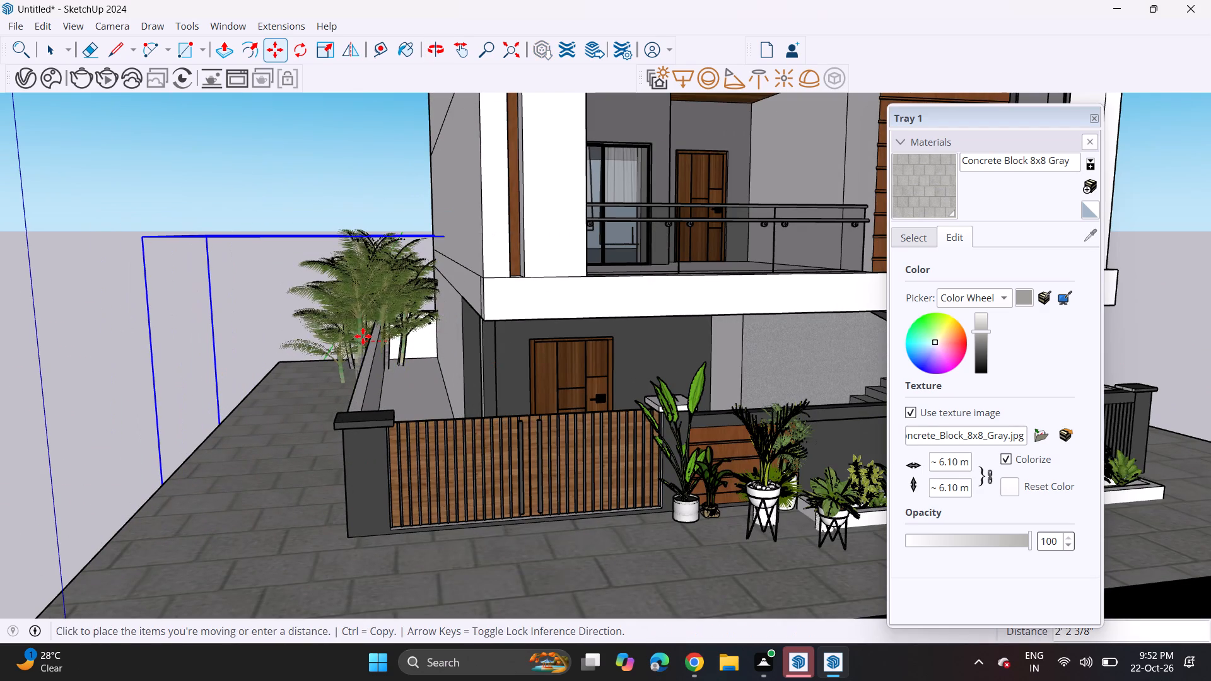
pyautogui.click(355, 343)
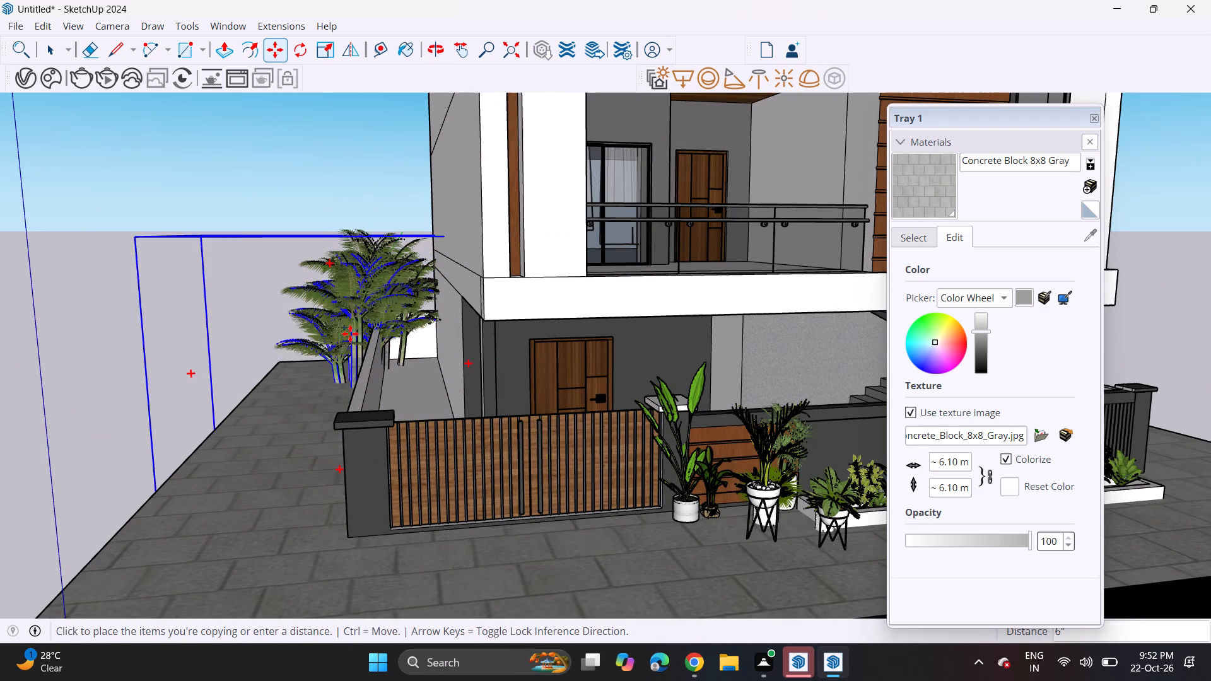
pyautogui.click(342, 351)
pyautogui.press('space')
pyautogui.click(335, 205)
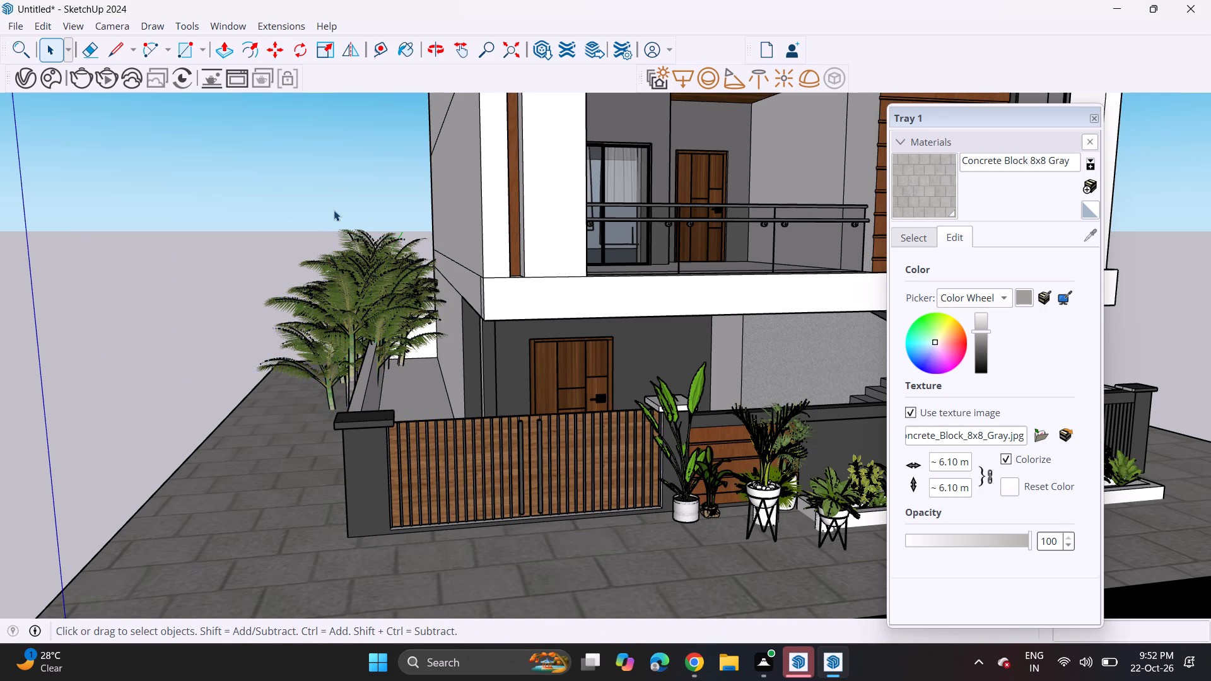
# Import the Palm+Tree model from Downloads and place it on the front paving beside the gate-side end of the compound wall.
pyautogui.scroll(-7, 334, 242)
pyautogui.moveTo(375, 259); pyautogui.dragTo(311, 262, button='middle')
pyautogui.scroll(1, 311, 262)
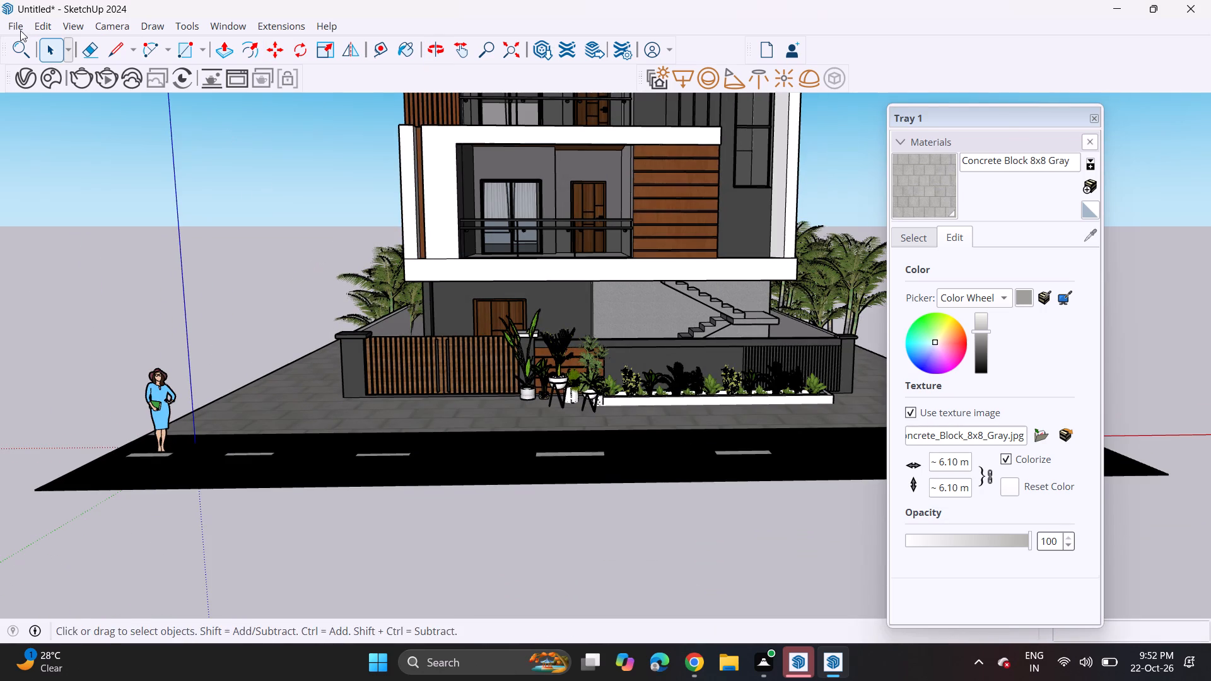
pyautogui.click(15, 28)
pyautogui.click(141, 247)
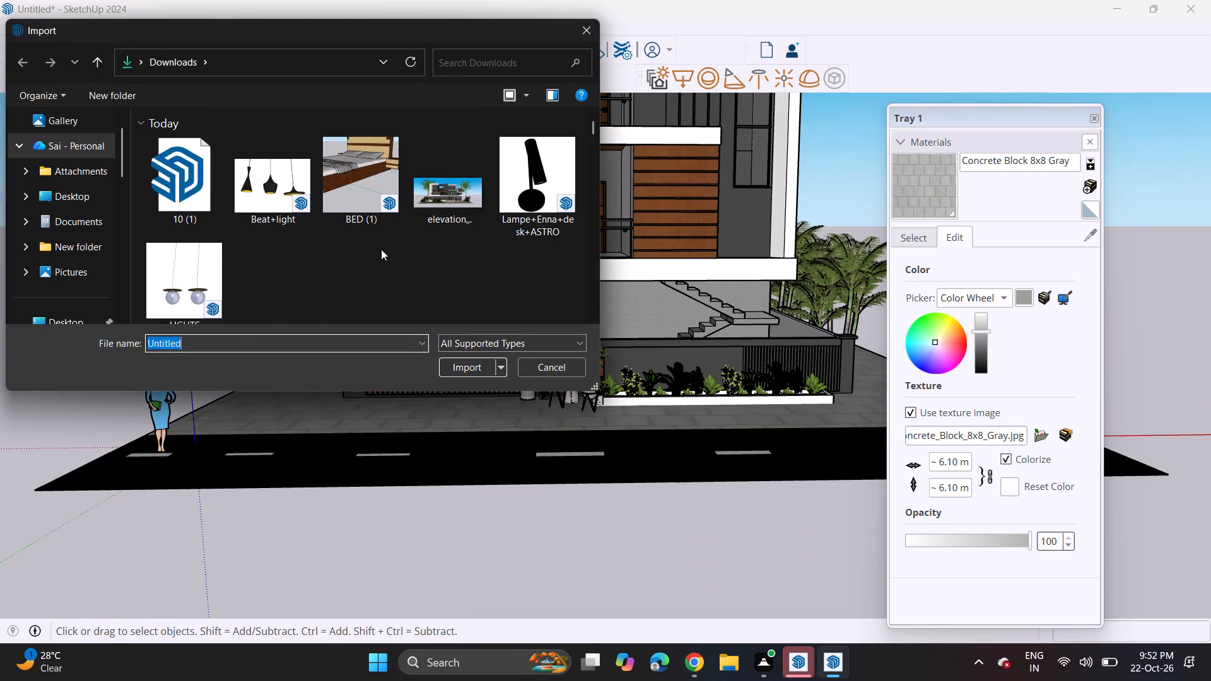
pyautogui.scroll(-18, 378, 245)
pyautogui.scroll(-5, 377, 242)
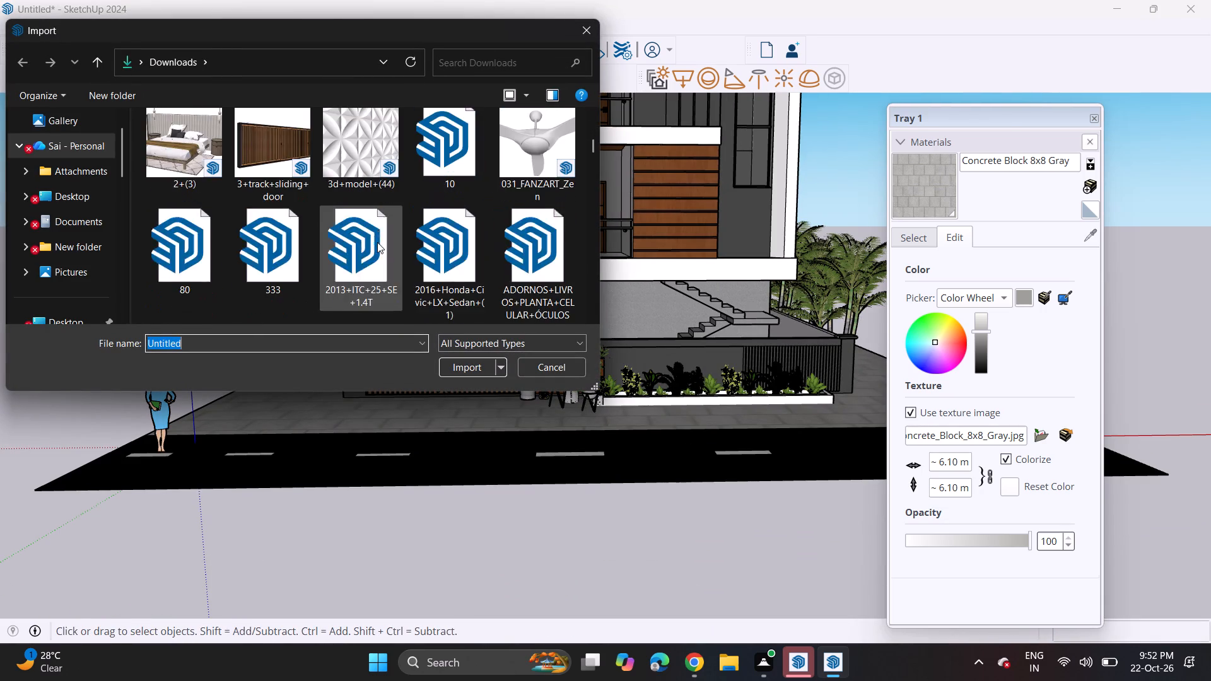
pyautogui.scroll(-13, 377, 242)
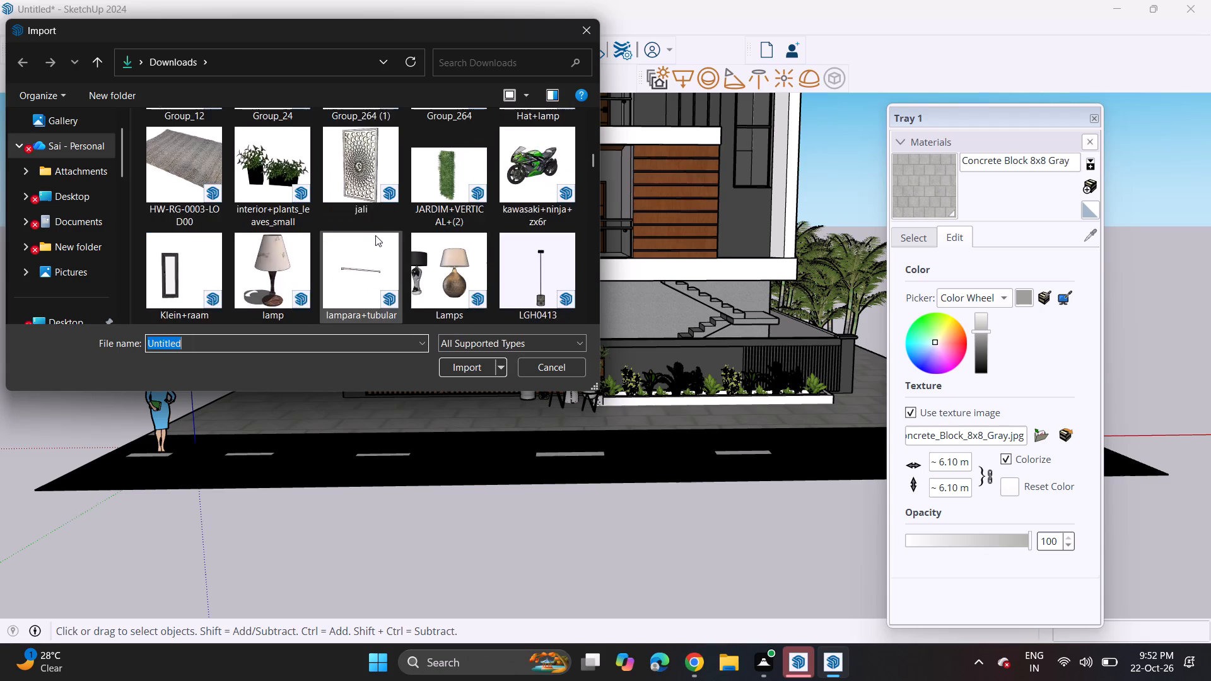
pyautogui.scroll(-15, 375, 234)
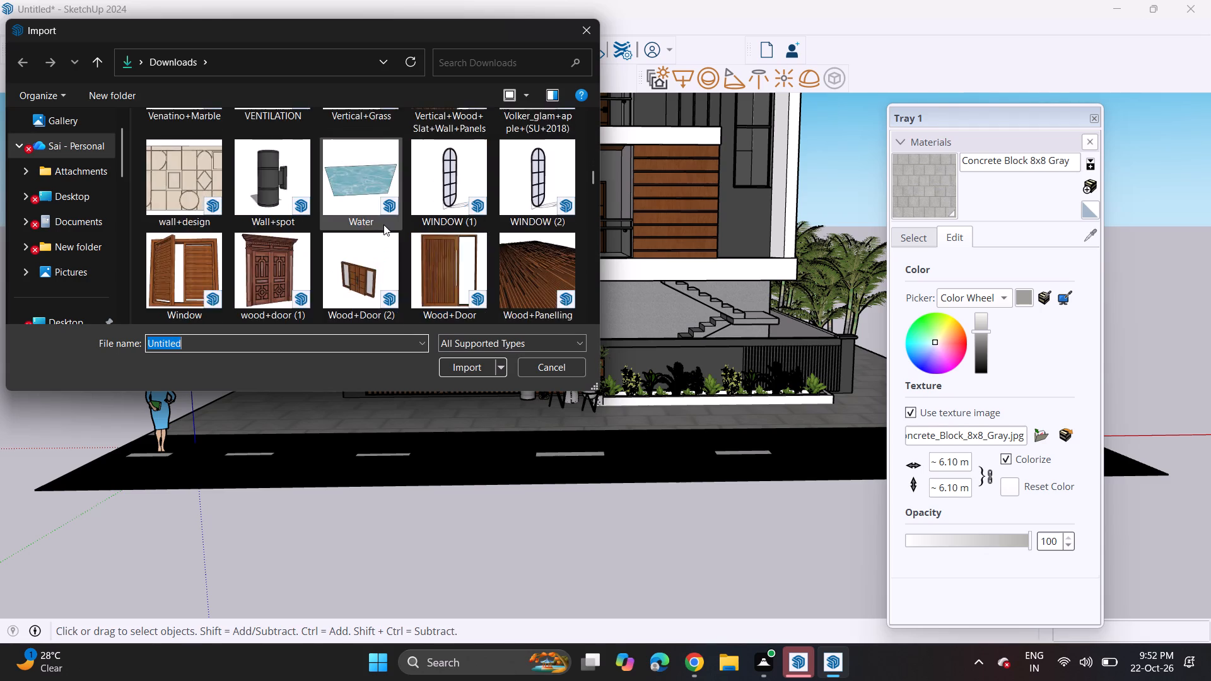
pyautogui.scroll(-16, 383, 224)
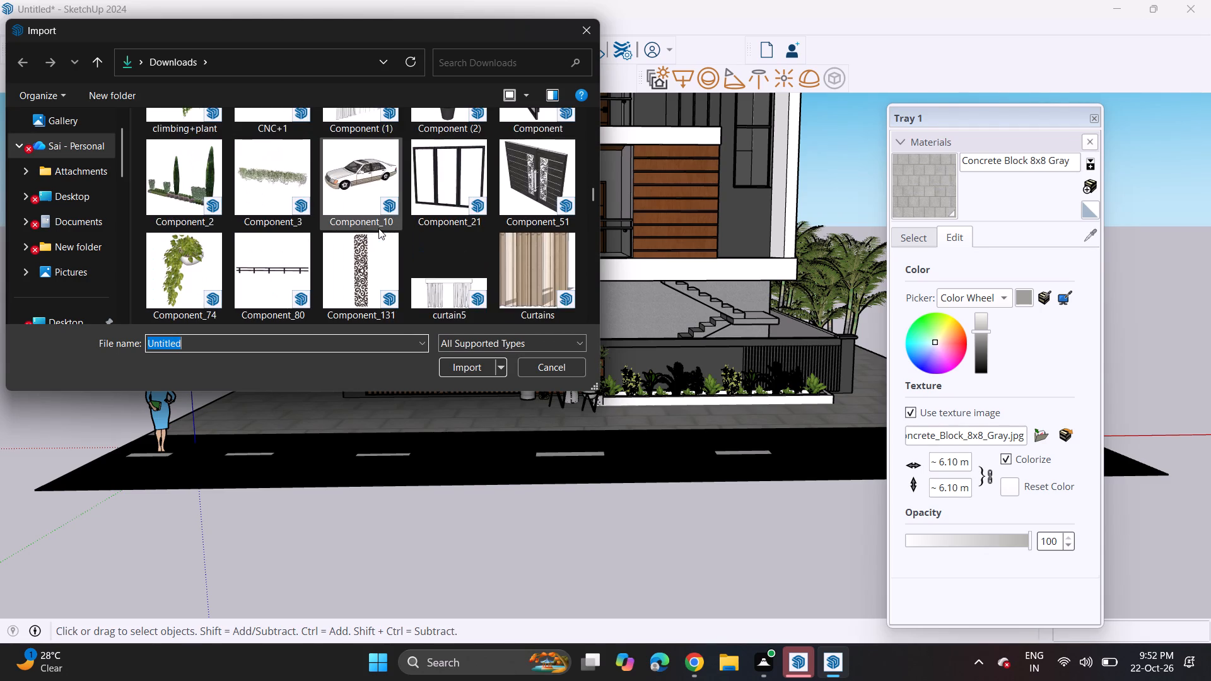
pyautogui.scroll(-8, 378, 228)
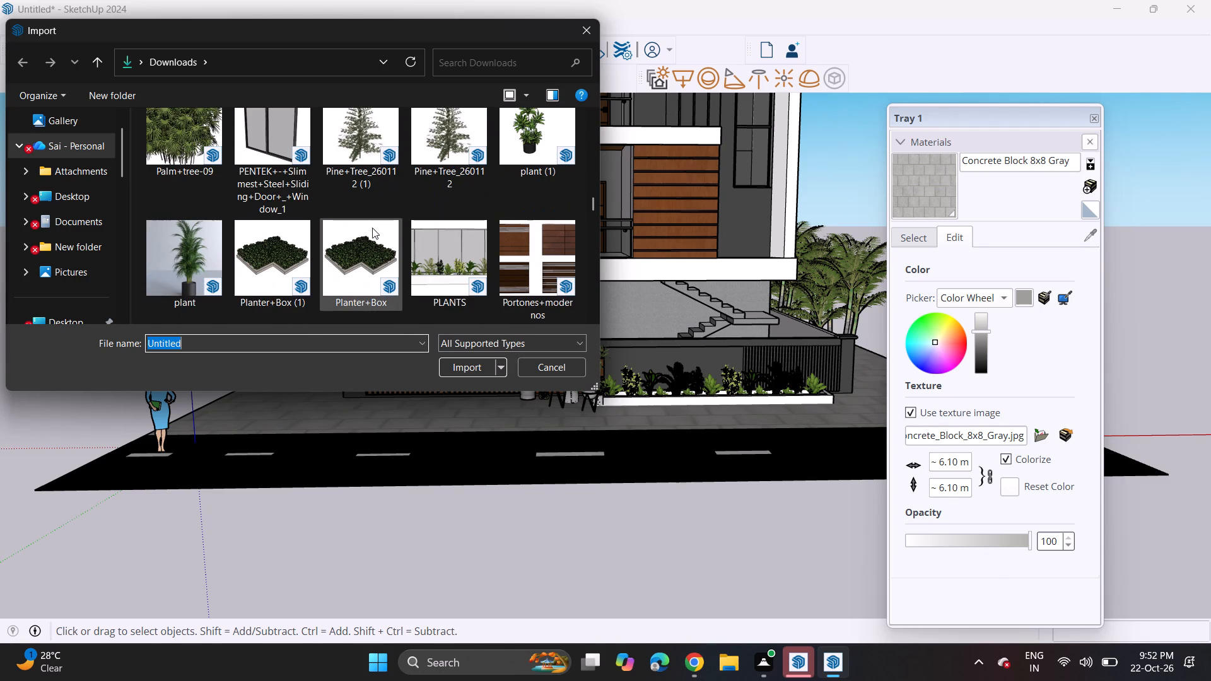
pyautogui.scroll(3, 369, 223)
pyautogui.click(530, 258)
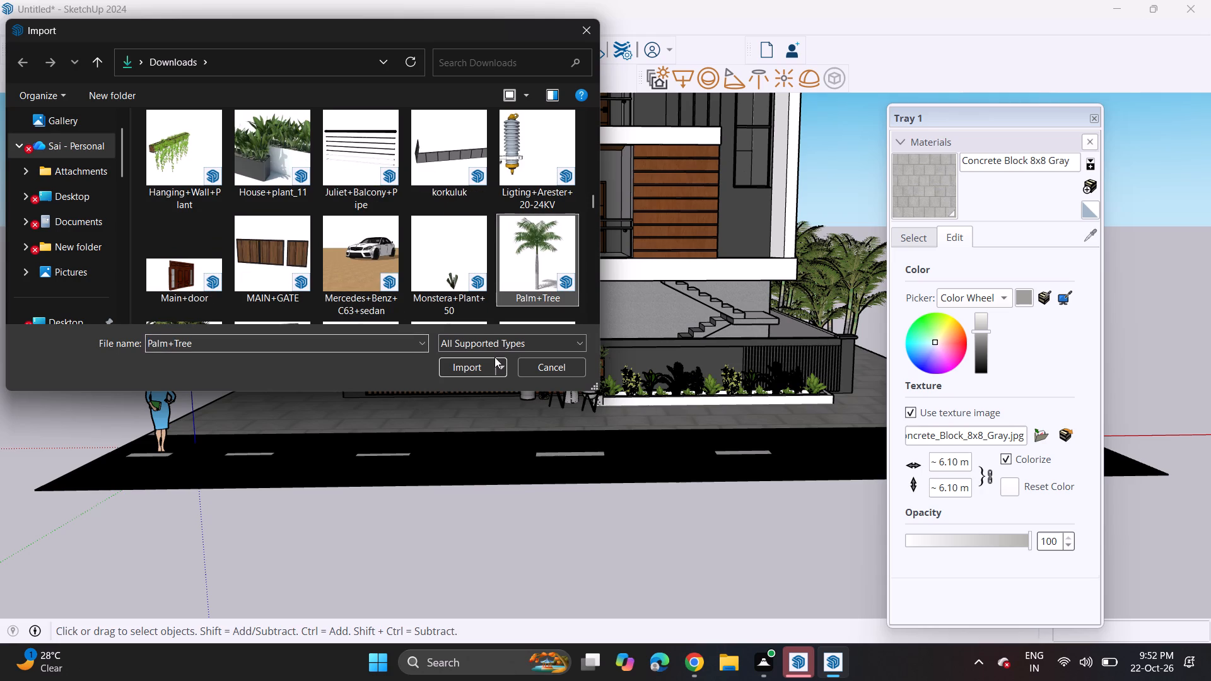
pyautogui.click(483, 366)
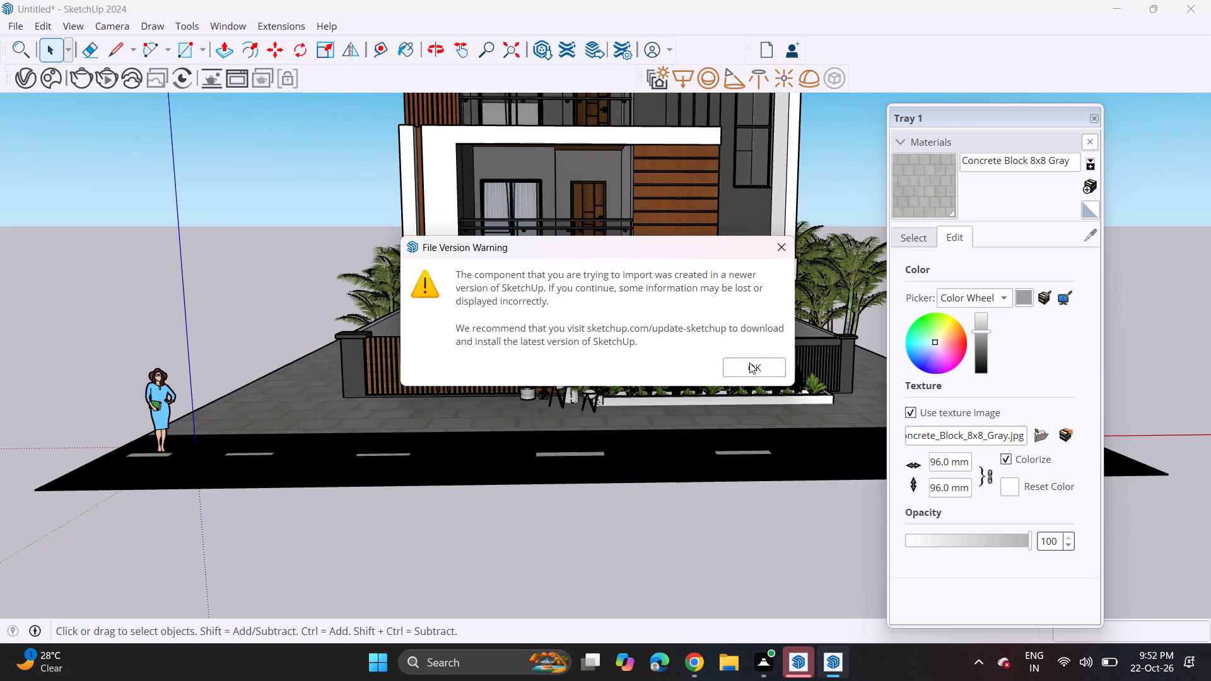
pyautogui.click(749, 363)
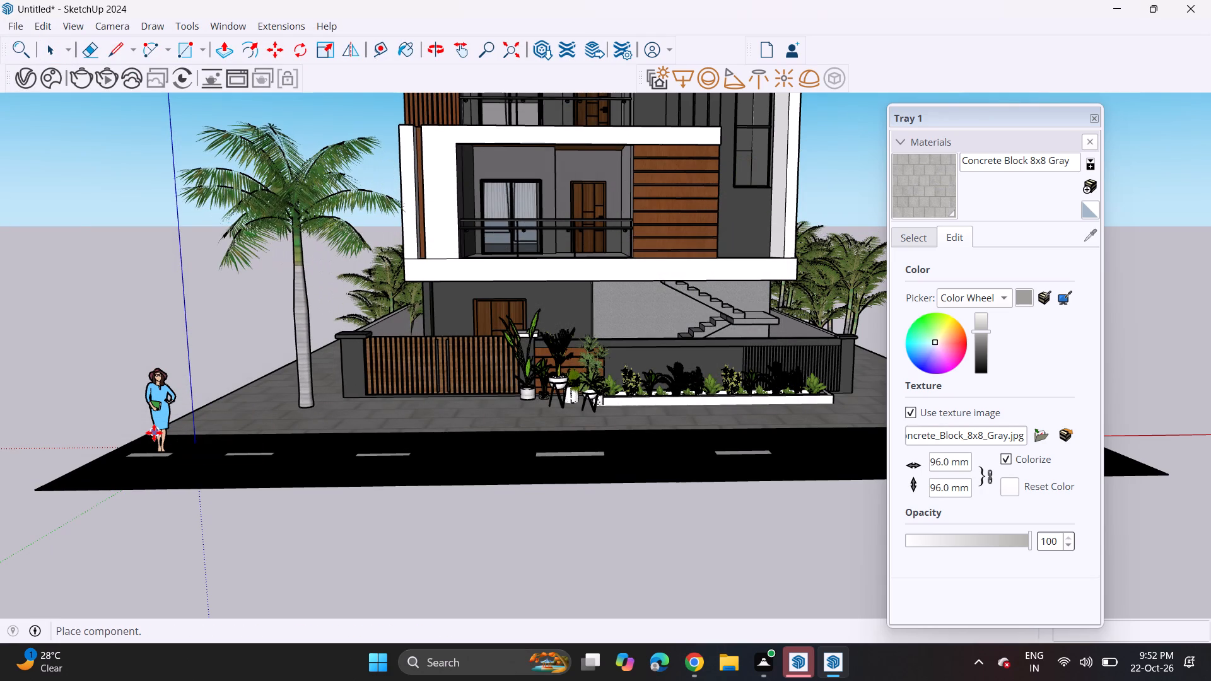
pyautogui.click(154, 433)
# Copy the tall palm tree a short distance along the front paving, away from the gate.
pyautogui.click(307, 410)
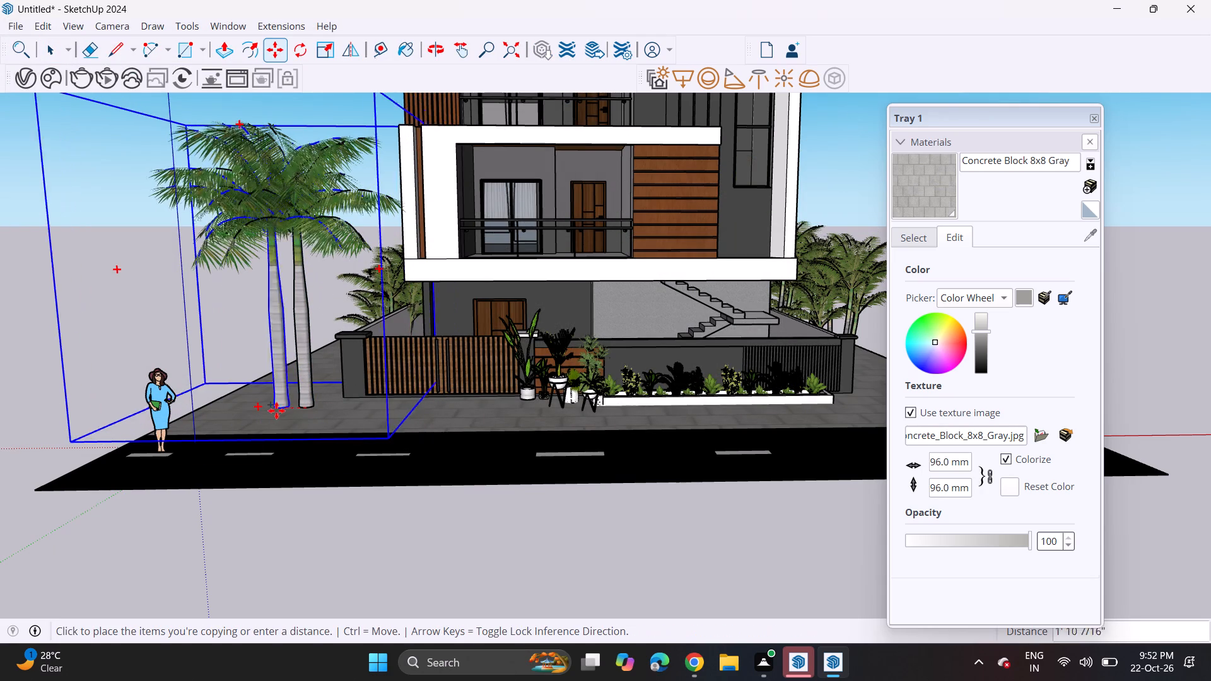
pyautogui.click(227, 413)
# Copy the tall palm about 50' along the frontage to the paving at the staircase-side end of the planter.
pyautogui.keyDown('ctrl'); pyautogui.click(238, 402); pyautogui.keyUp('ctrl')
pyautogui.keyDown('shift'); pyautogui.scroll(1, 332, 405); pyautogui.keyUp('shift')
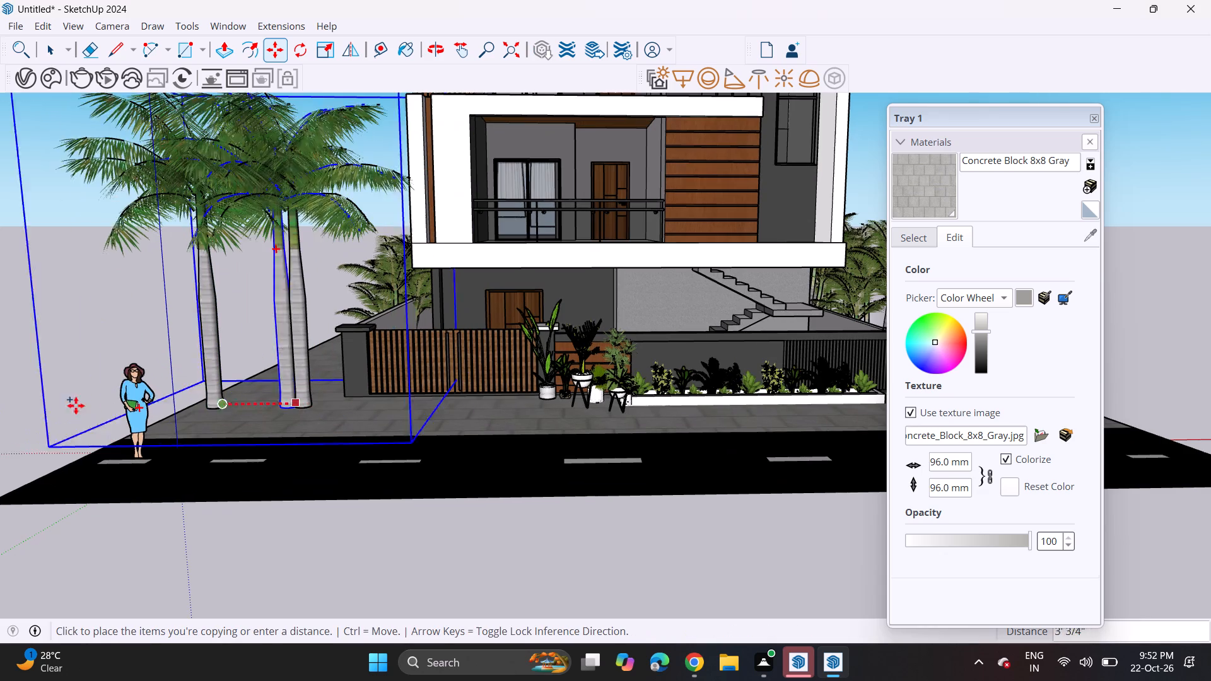
pyautogui.moveTo(356, 378); pyautogui.dragTo(0, 381, button='middle')
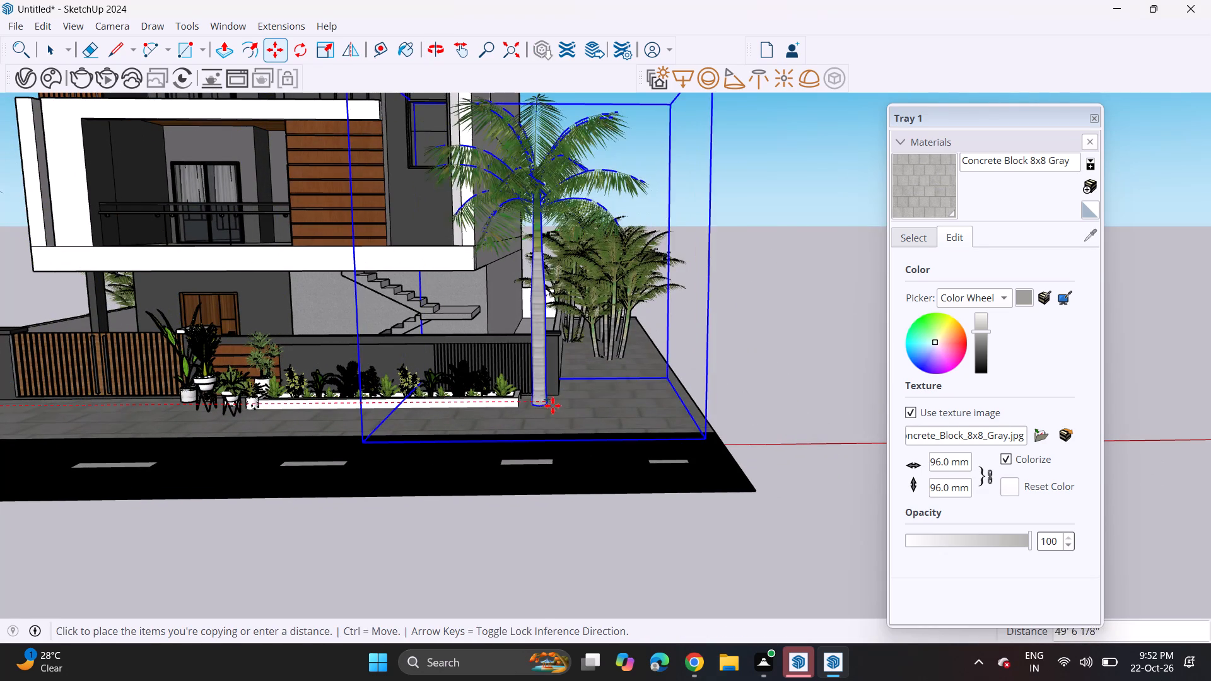
pyautogui.click(566, 409)
# Copy the staircase-side tall palm about 7' further outward along the front paving and clear the selection.
pyautogui.click(563, 406)
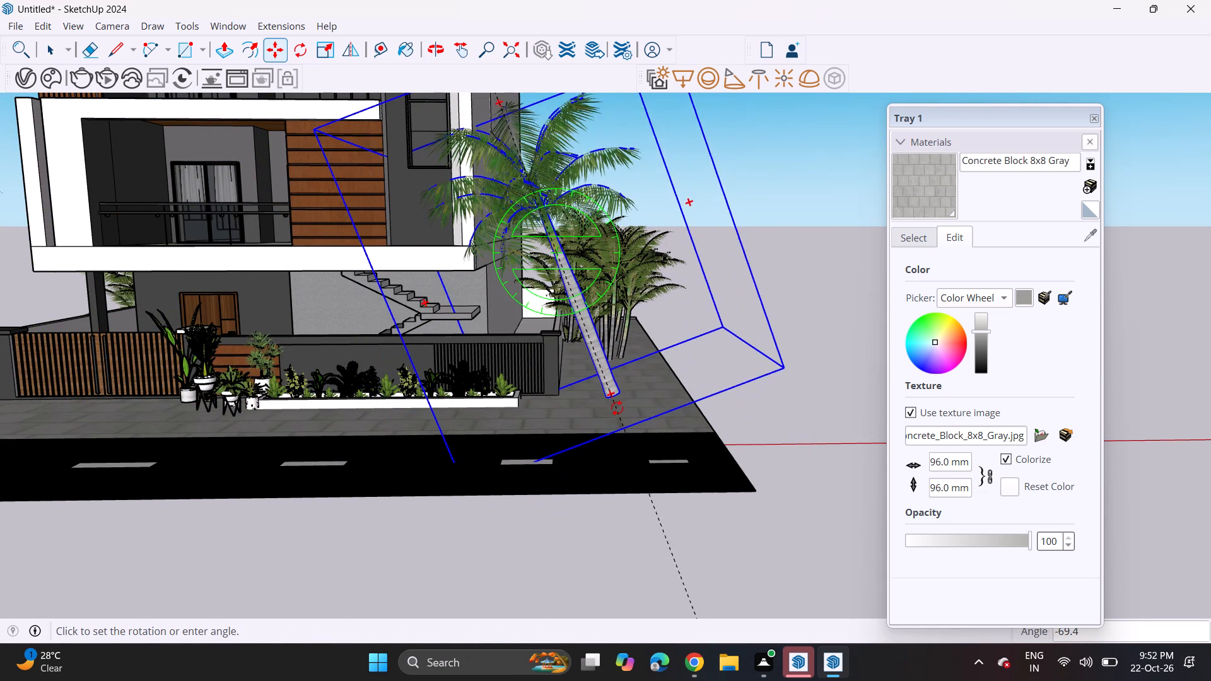
pyautogui.press('Escape')
pyautogui.click(568, 402)
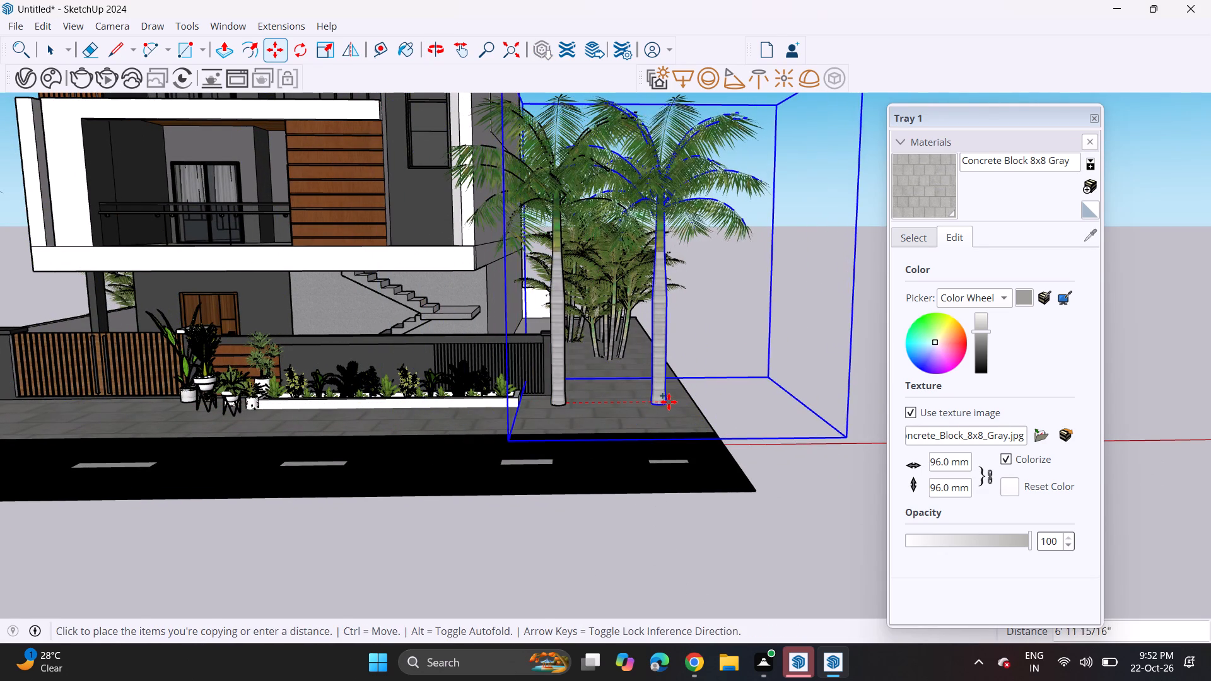
pyautogui.click(670, 402)
pyautogui.press('space')
pyautogui.click(794, 323)
# Import the Component_10 car model from Downloads and place it on the front road at the gate-side end.
pyautogui.scroll(-8, 626, 312)
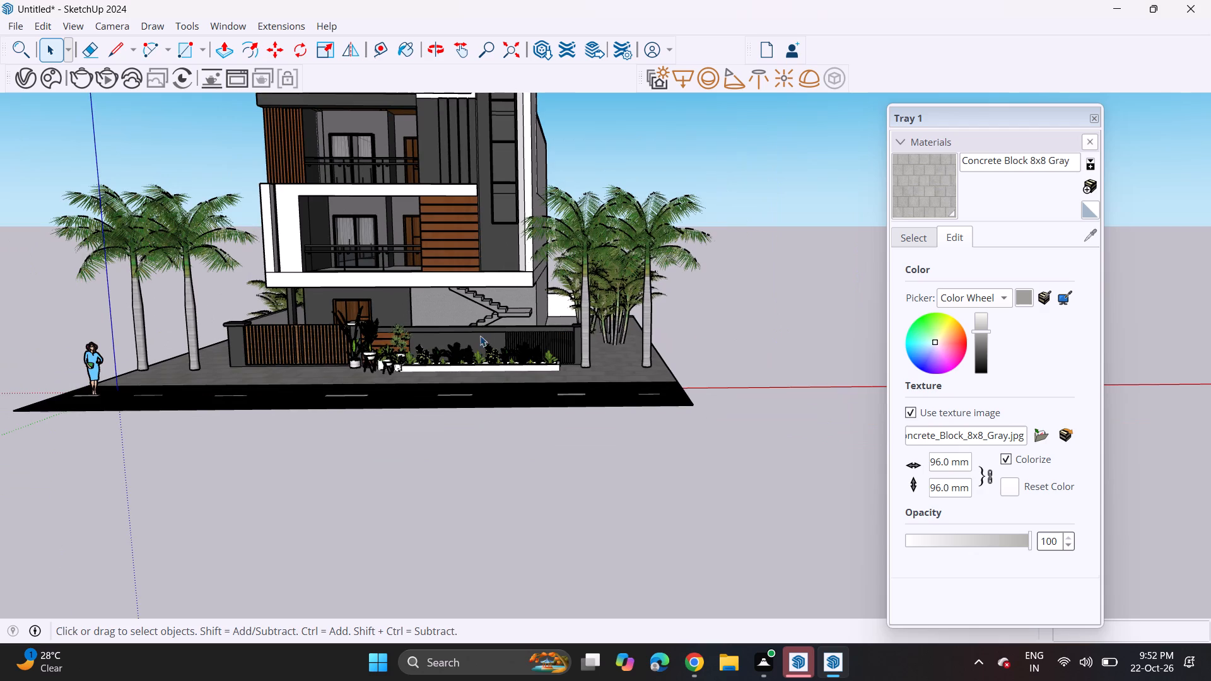
pyautogui.keyDown('shift'); pyautogui.moveTo(443, 352); pyautogui.dragTo(599, 357, button='middle'); pyautogui.keyUp('shift')
pyautogui.moveTo(562, 374); pyautogui.dragTo(558, 407, button='middle')
pyautogui.scroll(1, 561, 381)
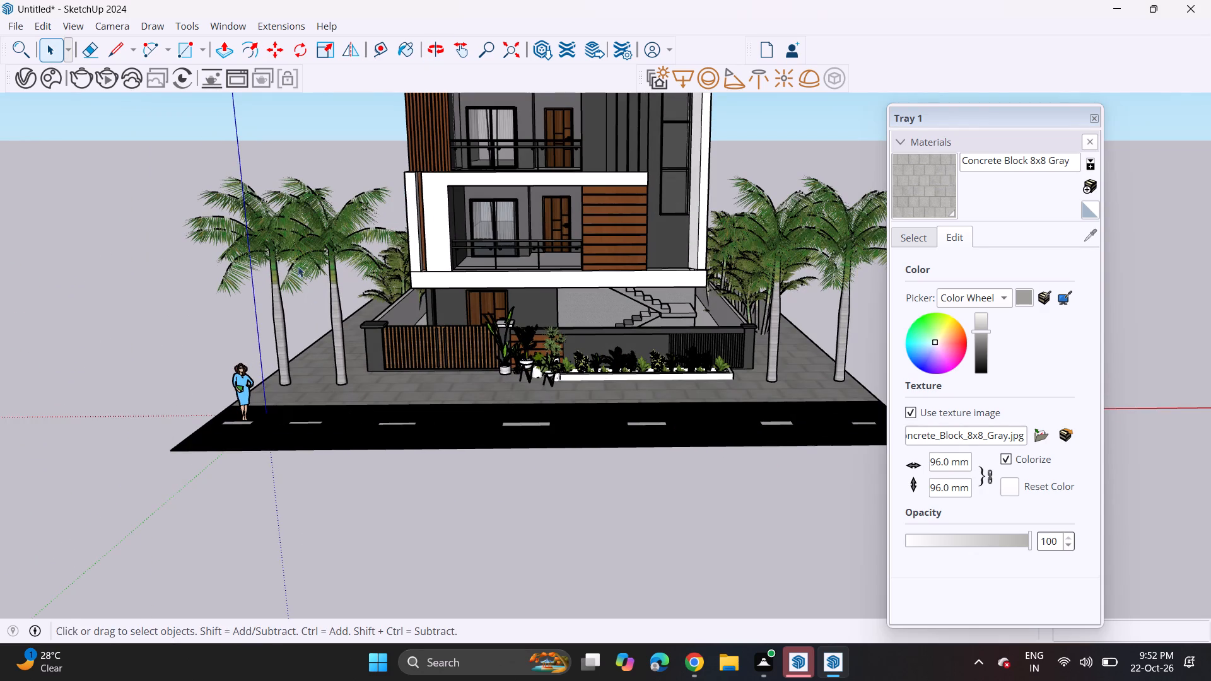
pyautogui.click(12, 30)
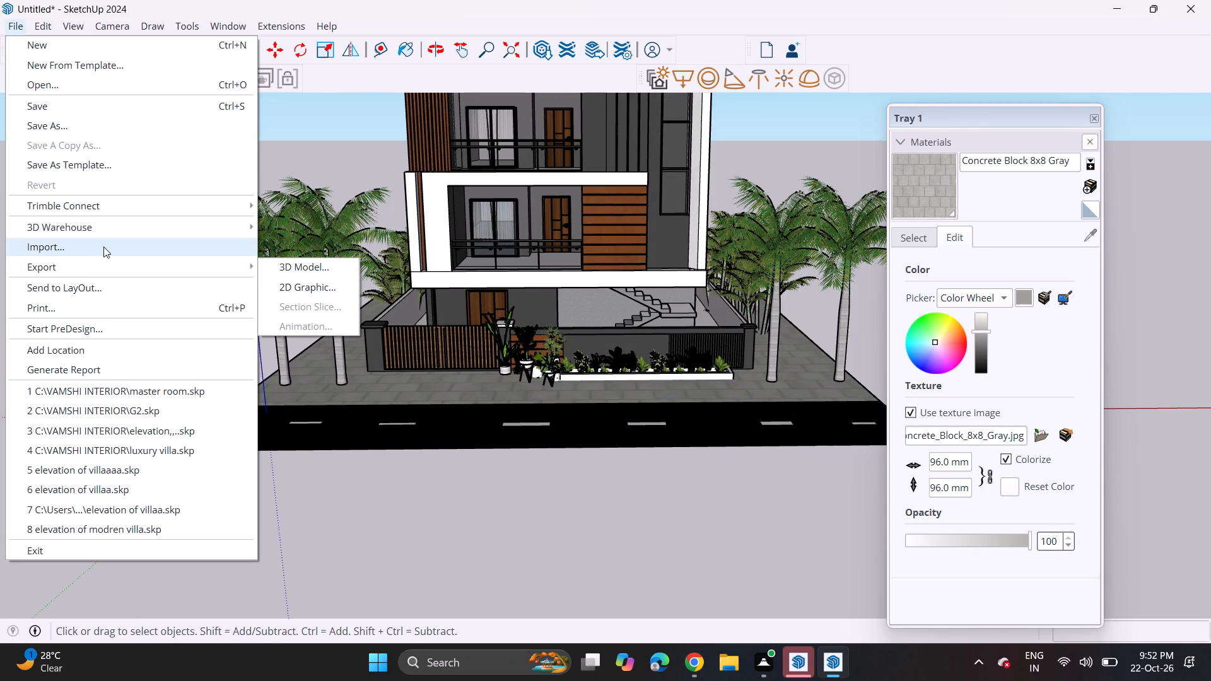
pyautogui.click(103, 247)
pyautogui.scroll(-6, 443, 218)
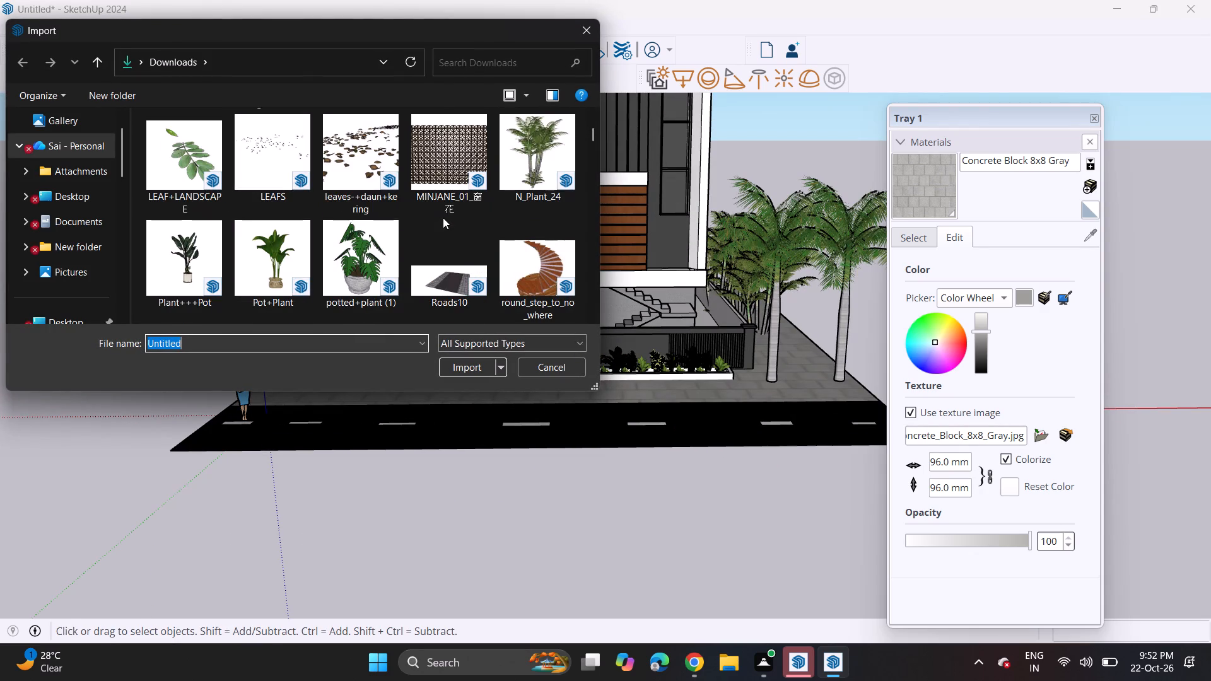
pyautogui.scroll(-20, 443, 218)
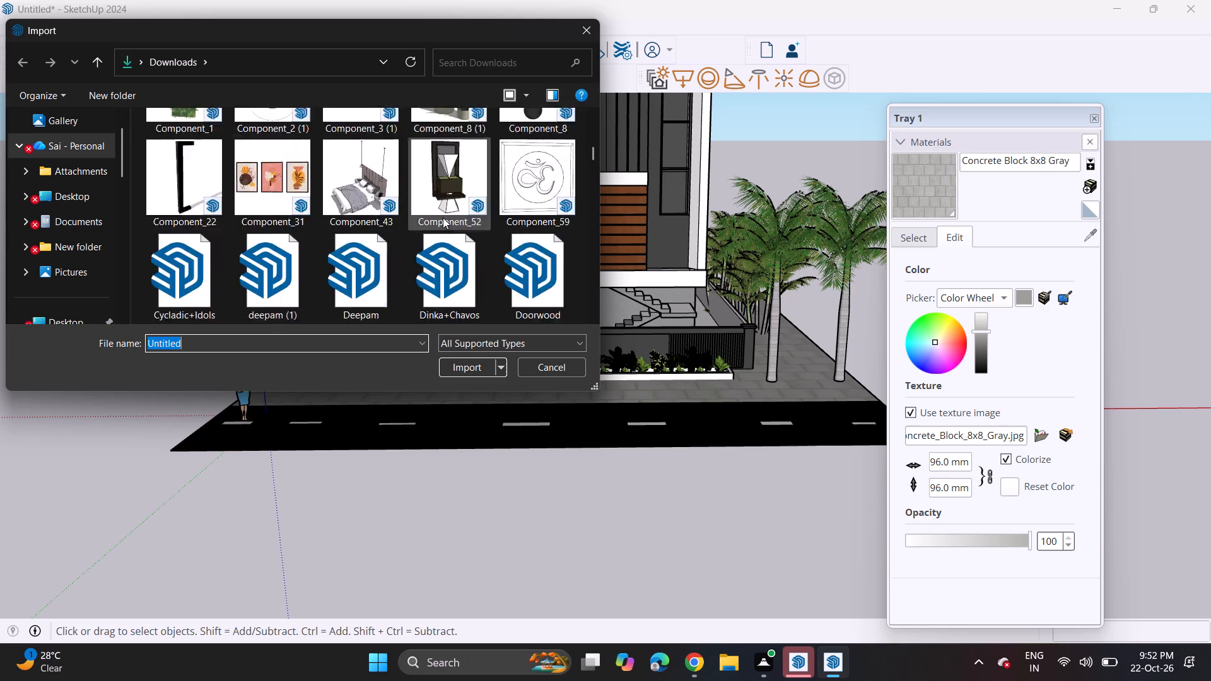
pyautogui.scroll(-19, 443, 218)
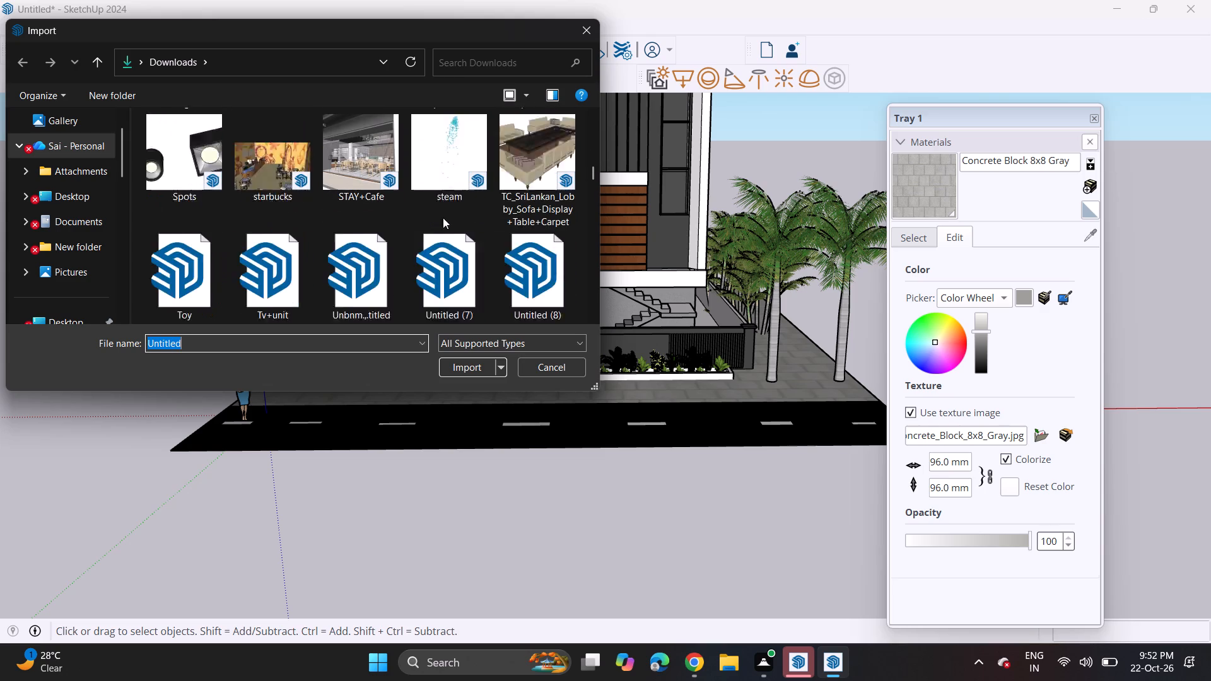
pyautogui.scroll(-15, 443, 218)
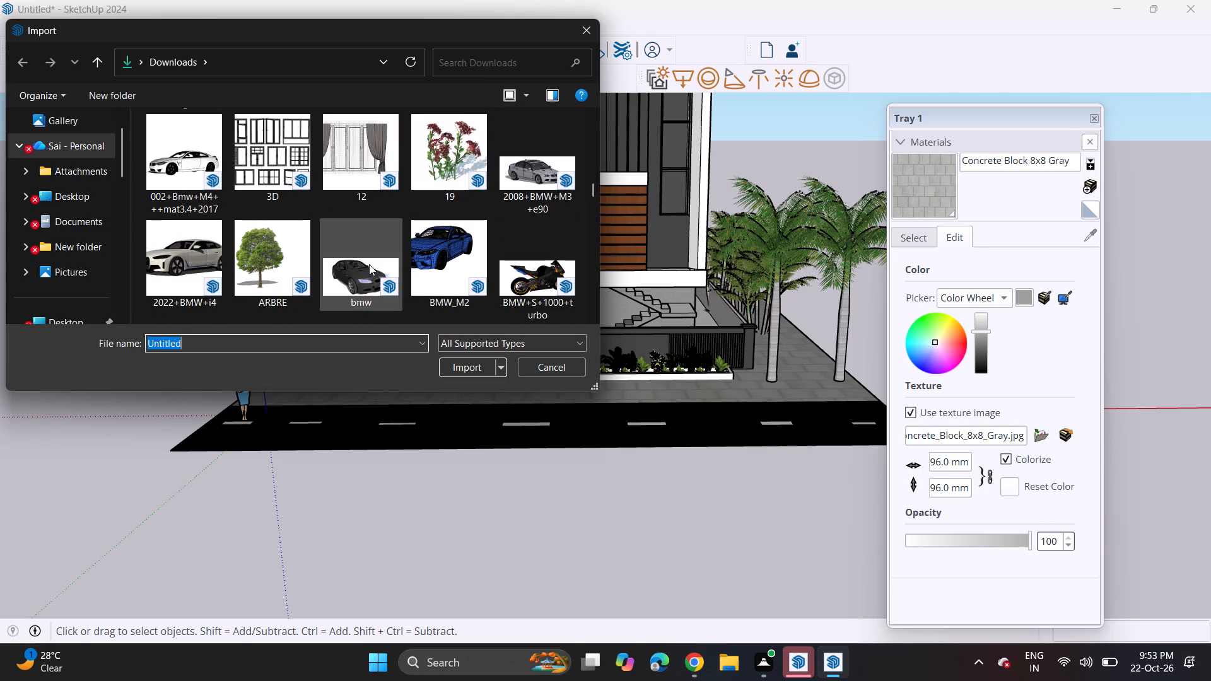
pyautogui.scroll(-6, 369, 264)
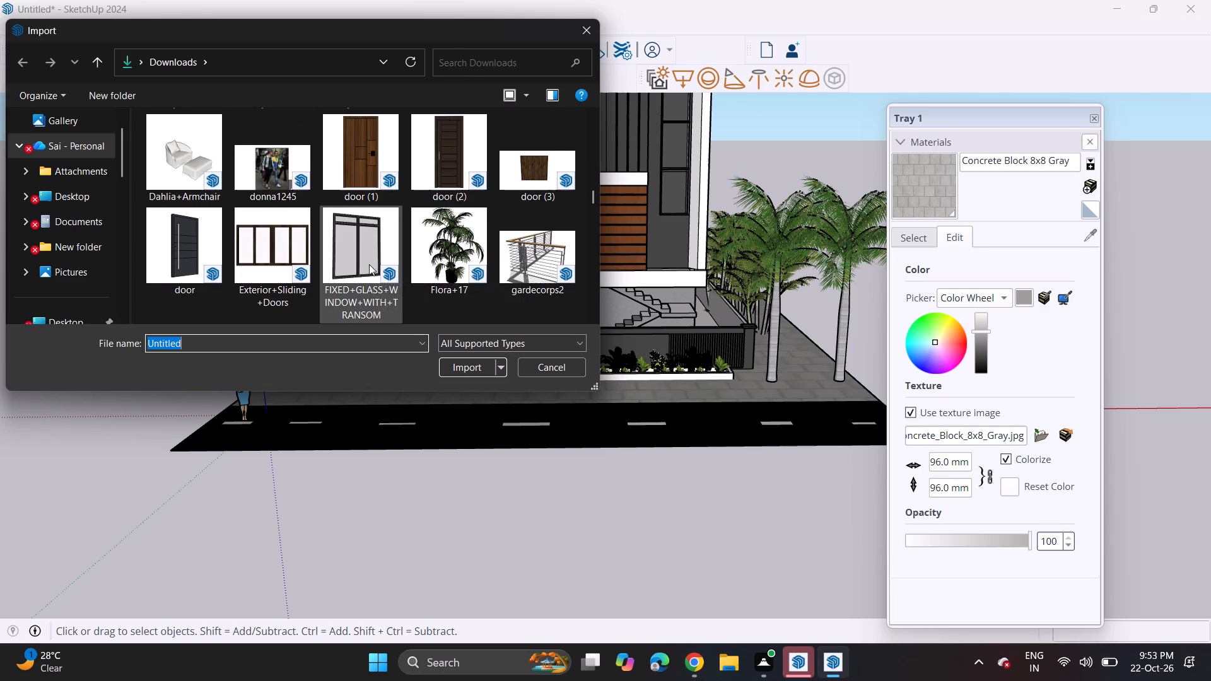
pyautogui.scroll(-16, 369, 264)
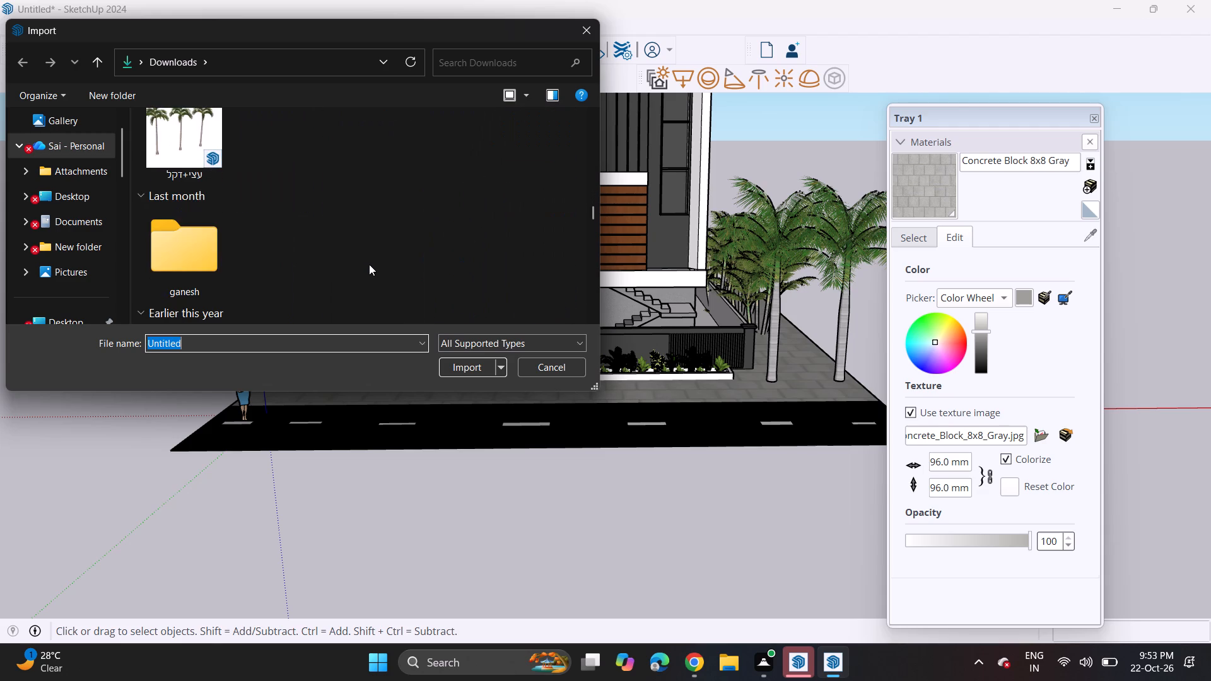
pyautogui.scroll(6, 369, 264)
pyautogui.scroll(16, 369, 264)
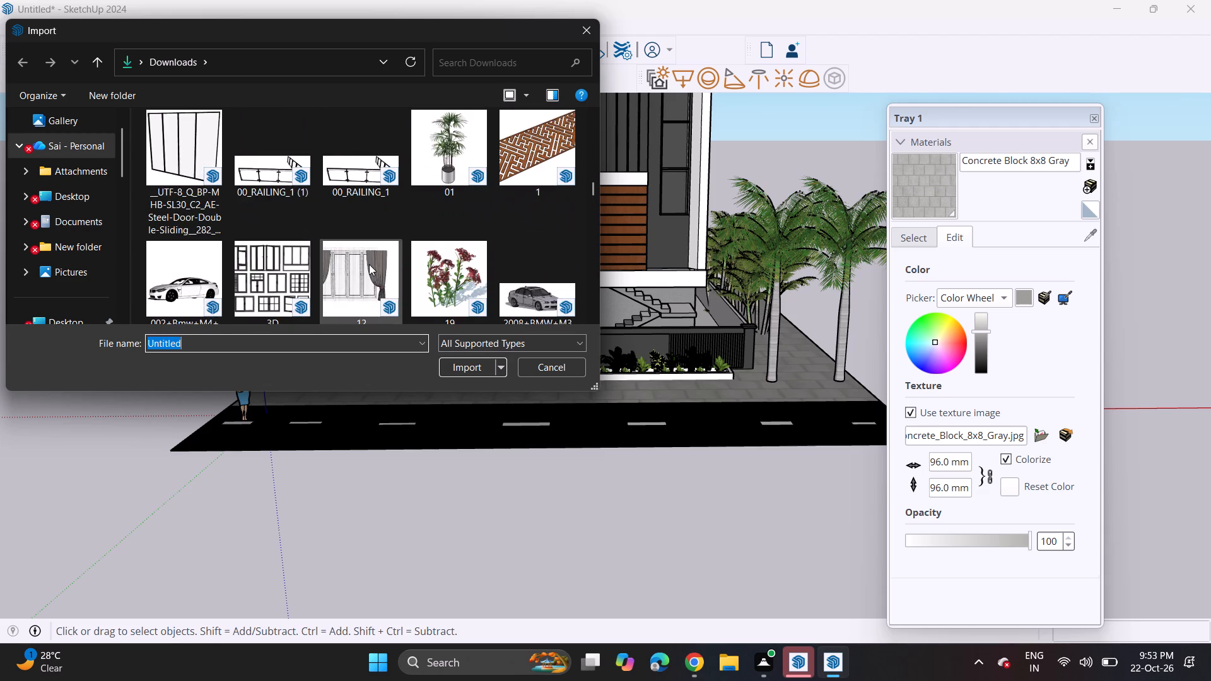
pyautogui.scroll(-6, 369, 264)
pyautogui.click(362, 253)
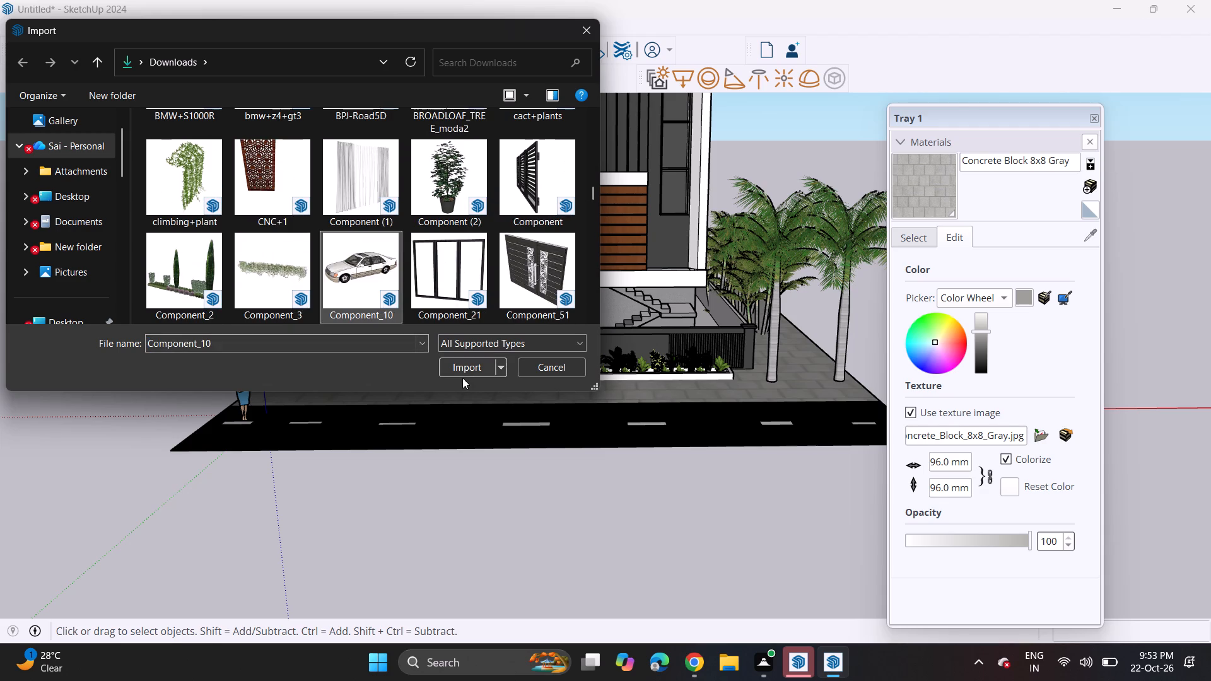
pyautogui.click(466, 370)
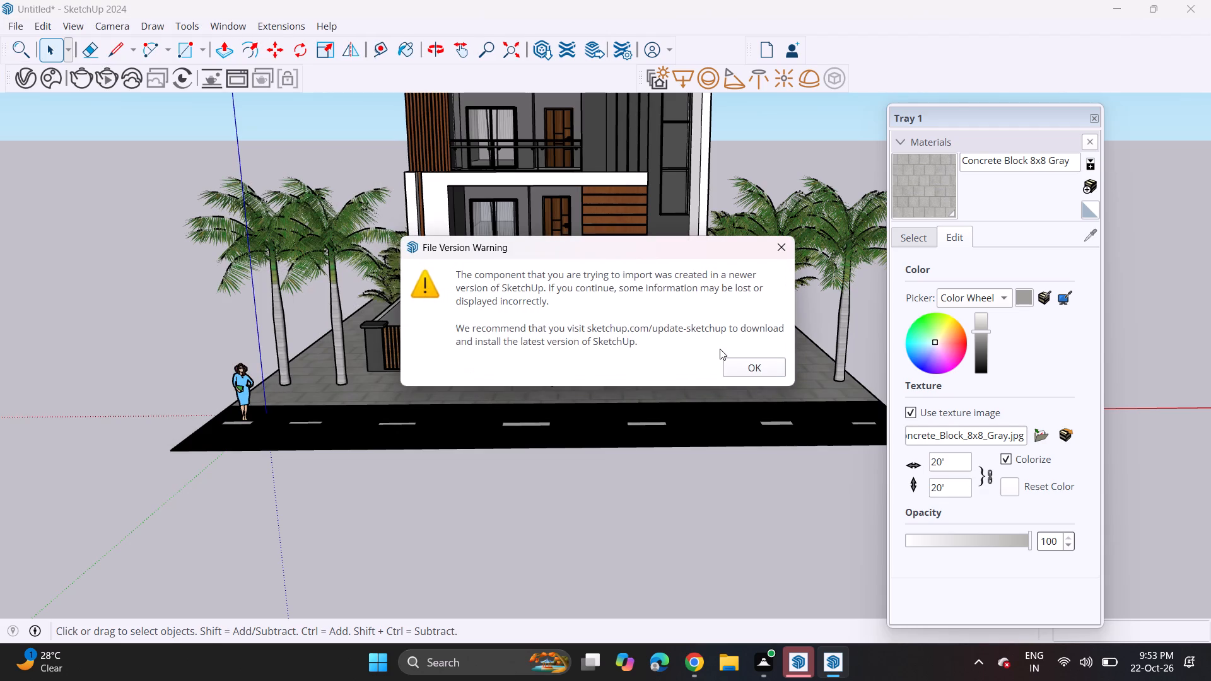
pyautogui.click(740, 368)
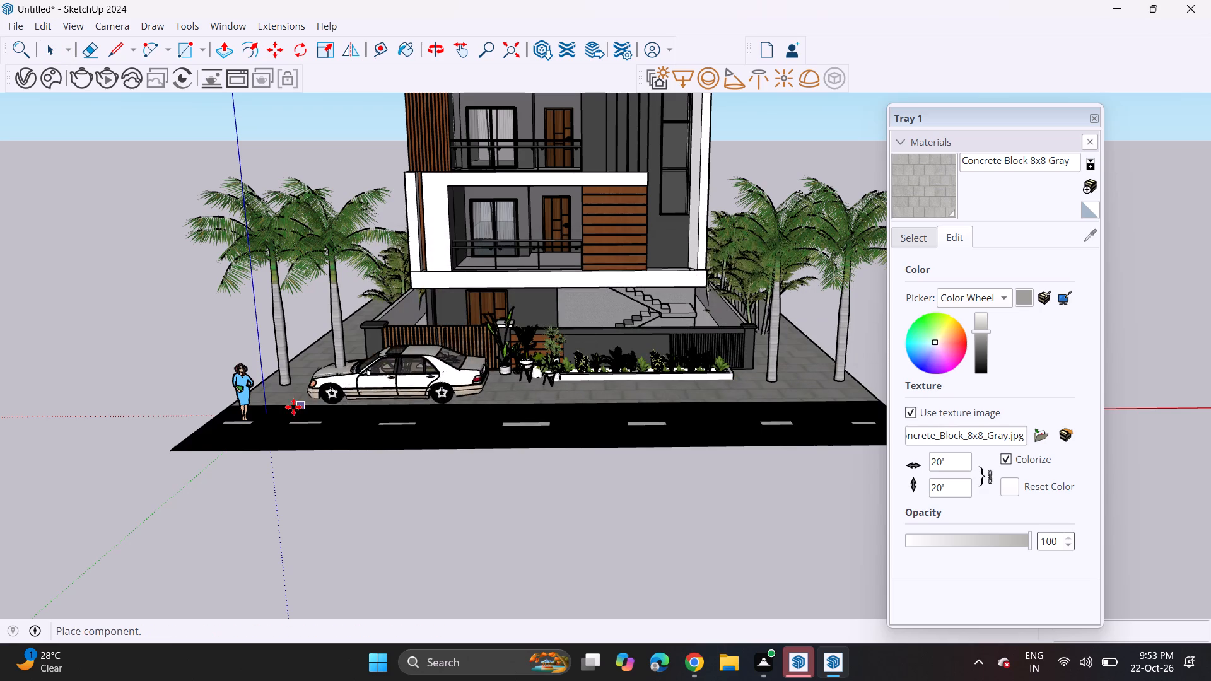
pyautogui.click(271, 440)
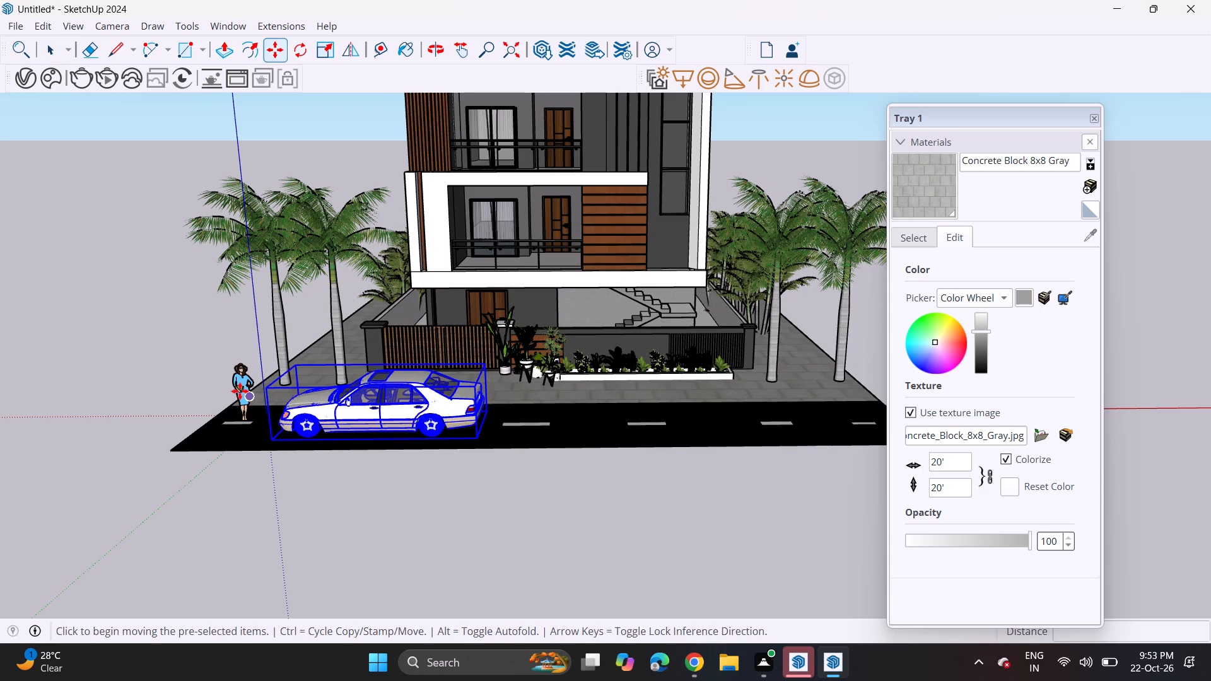
# Delete the standing human scale figure near the origin.
pyautogui.press('space')
pyautogui.click(239, 390)
pyautogui.press('Delete')
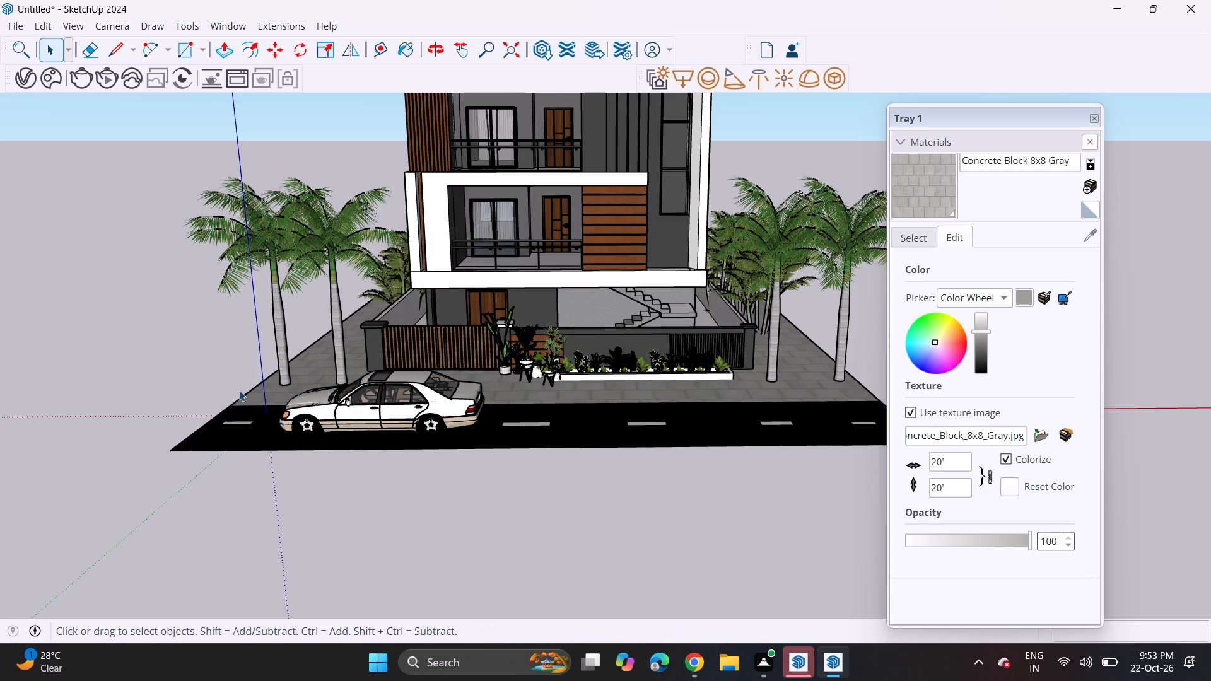
# Select the entire house scene and move it about 84' away from the origin by its front road corner.
pyautogui.scroll(-9, 264, 390)
pyautogui.moveTo(183, 158); pyautogui.dragTo(584, 201)
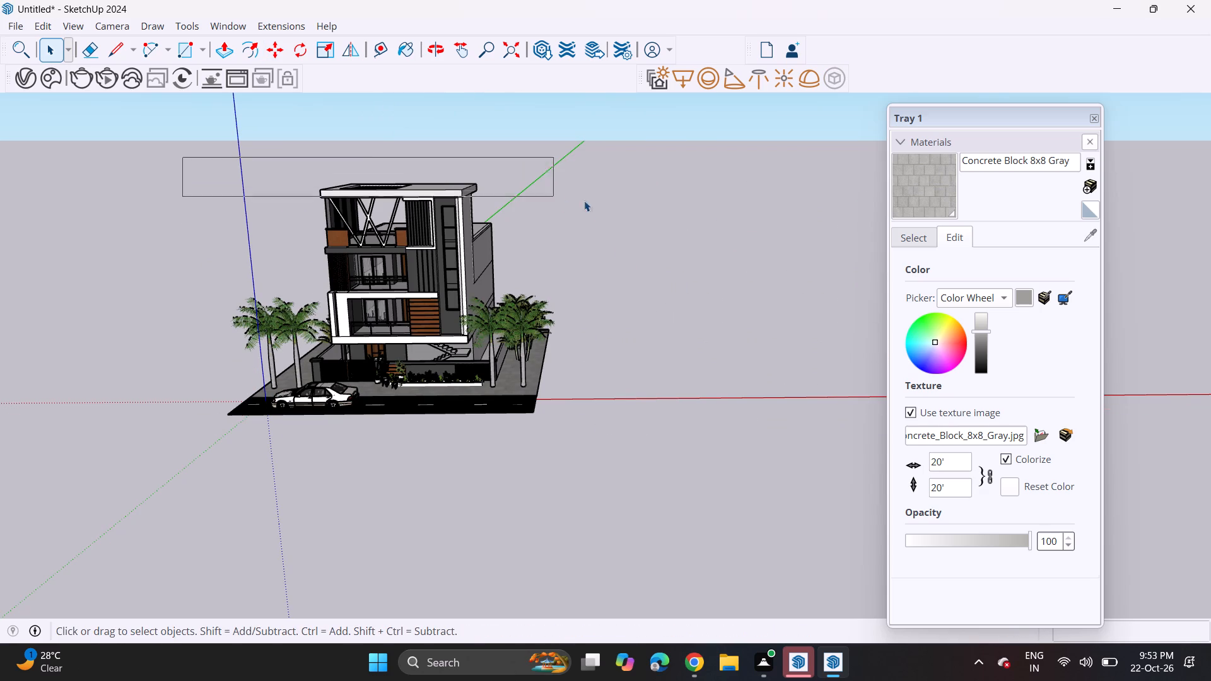
pyautogui.moveTo(584, 201); pyautogui.dragTo(609, 462)
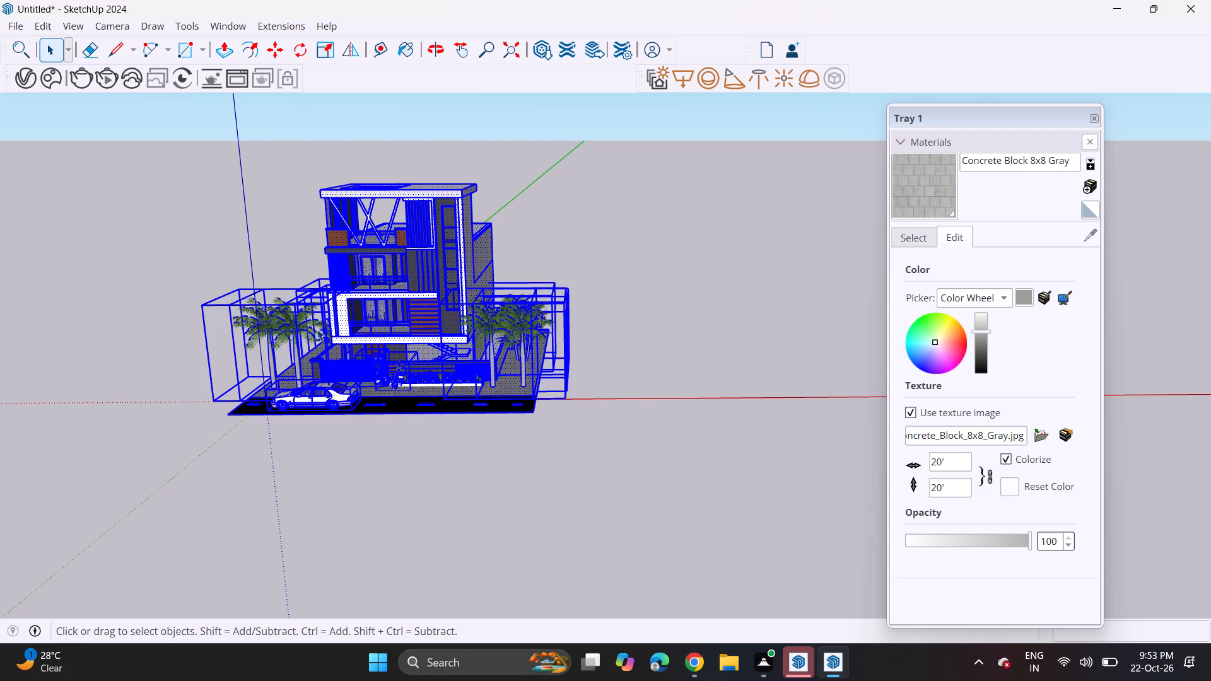
pyautogui.scroll(4, 281, 385)
pyautogui.press('m')
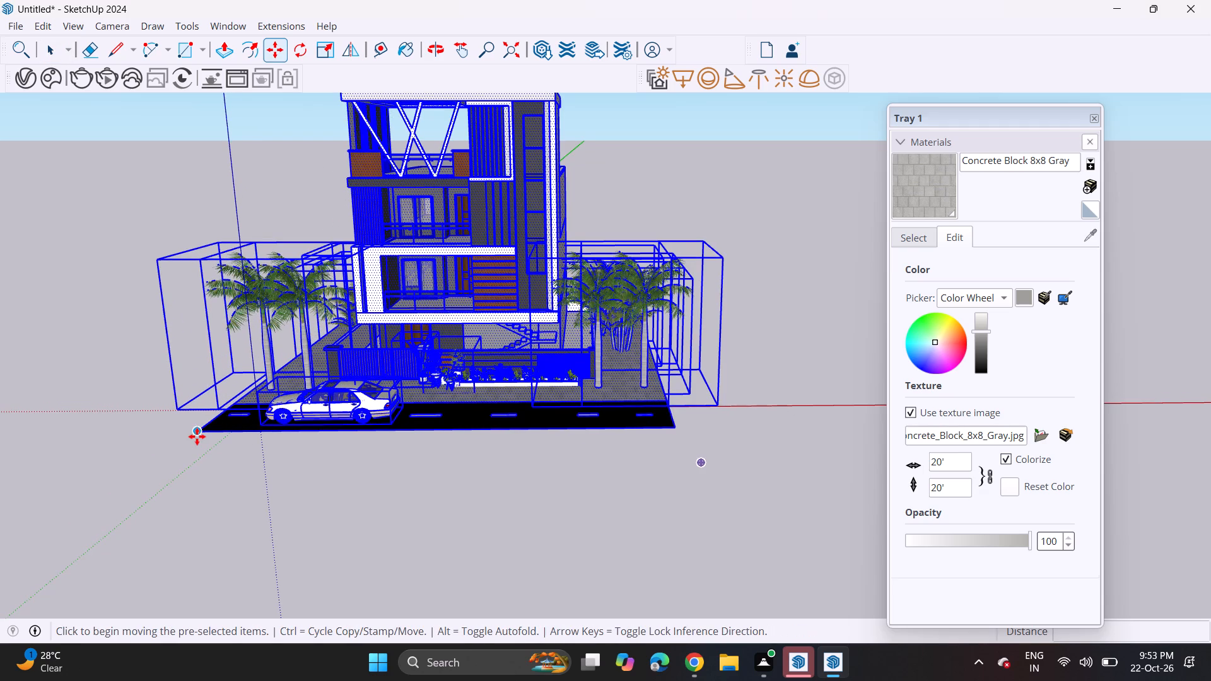
pyautogui.click(197, 438)
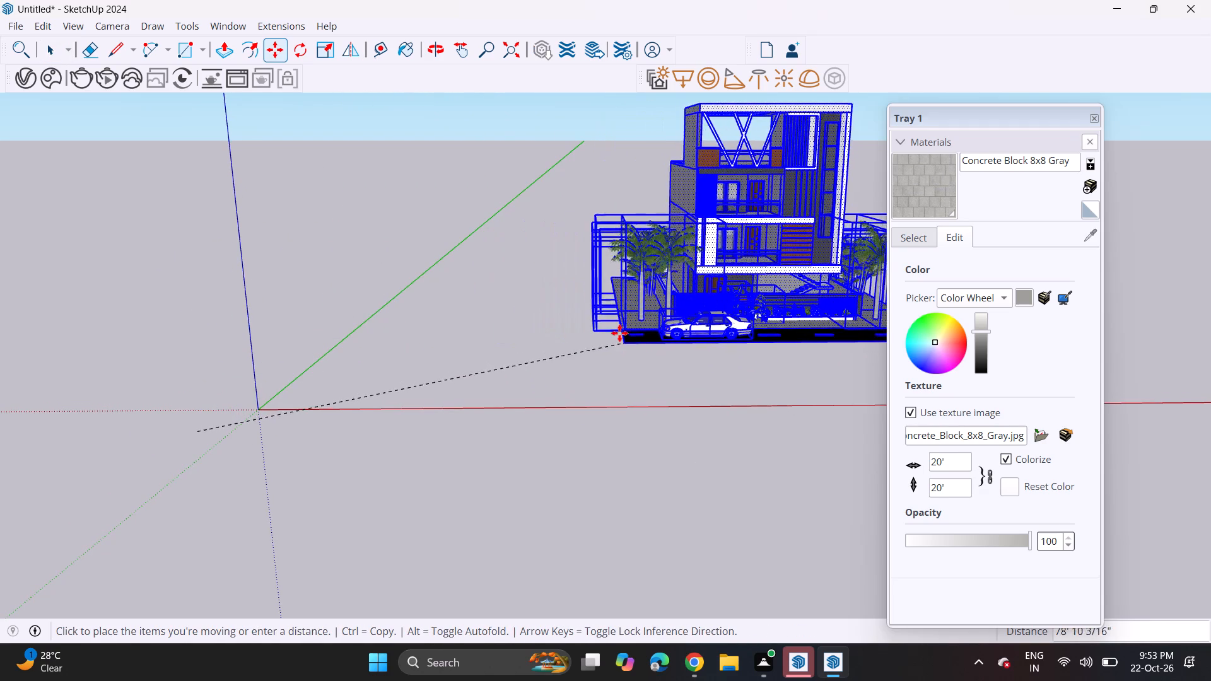
pyautogui.click(619, 333)
pyautogui.moveTo(647, 324); pyautogui.dragTo(465, 342, button='middle')
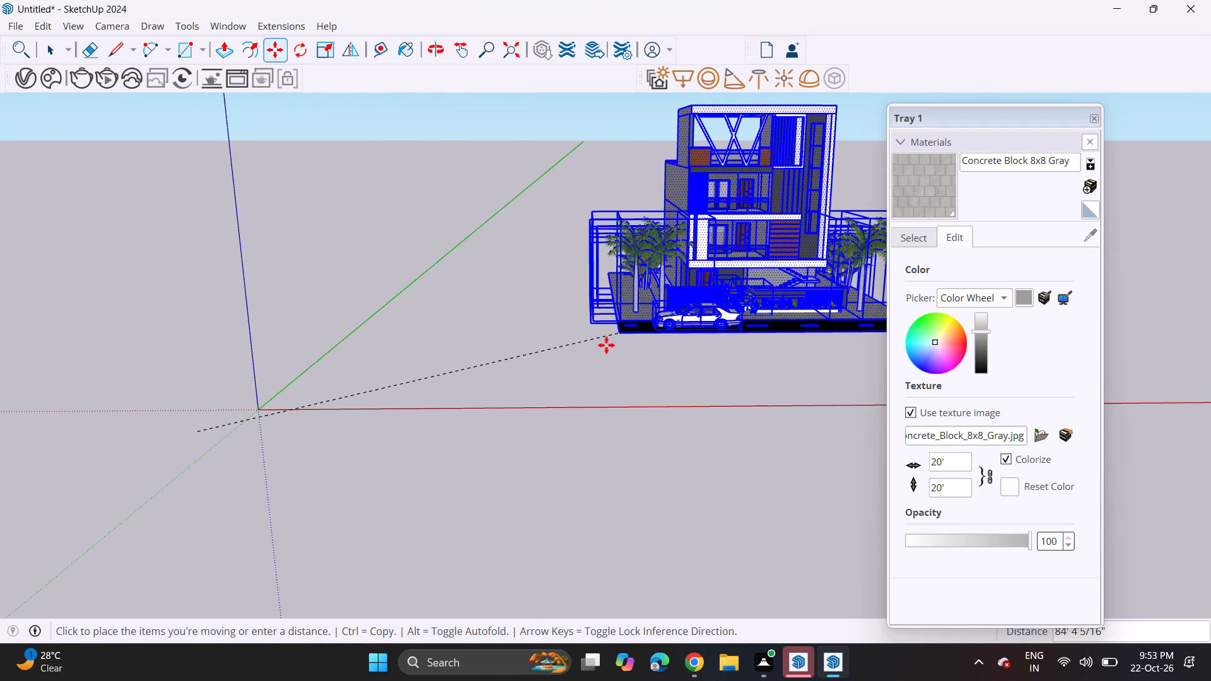
# Copy the entire house scene about 65' 6" toward the gate side so the two road segments meet end to end.
pyautogui.moveTo(636, 347); pyautogui.dragTo(464, 380, button='middle')
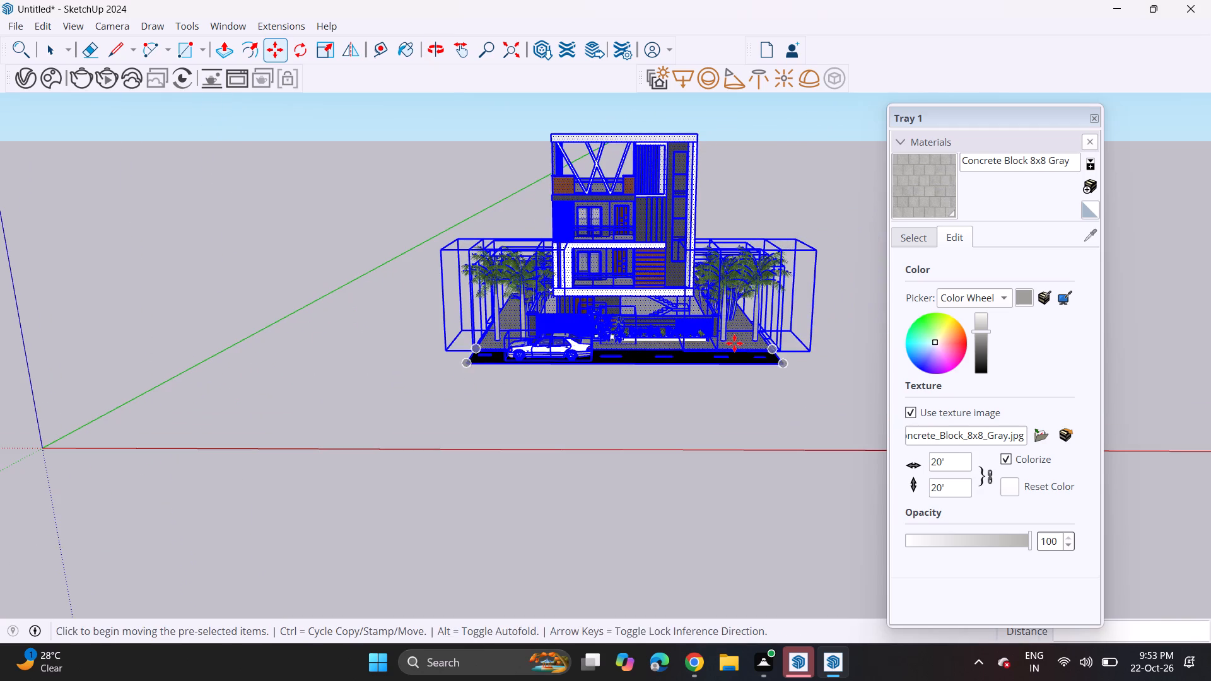
pyautogui.click(786, 365)
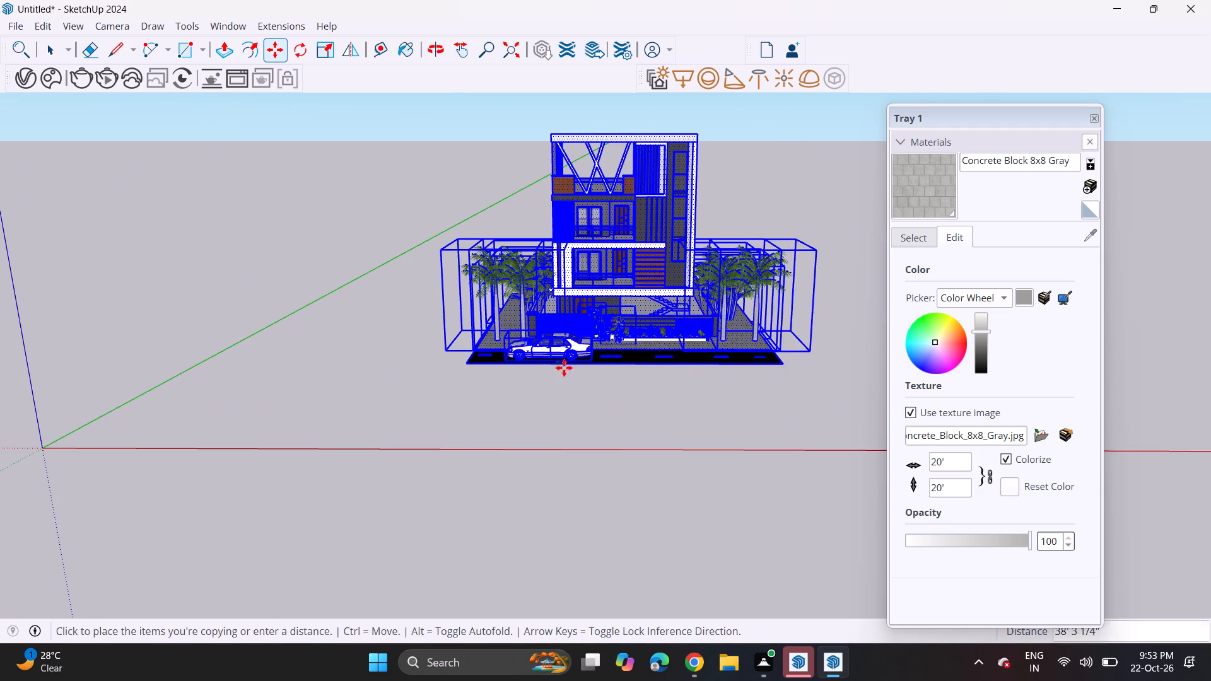
pyautogui.click(469, 366)
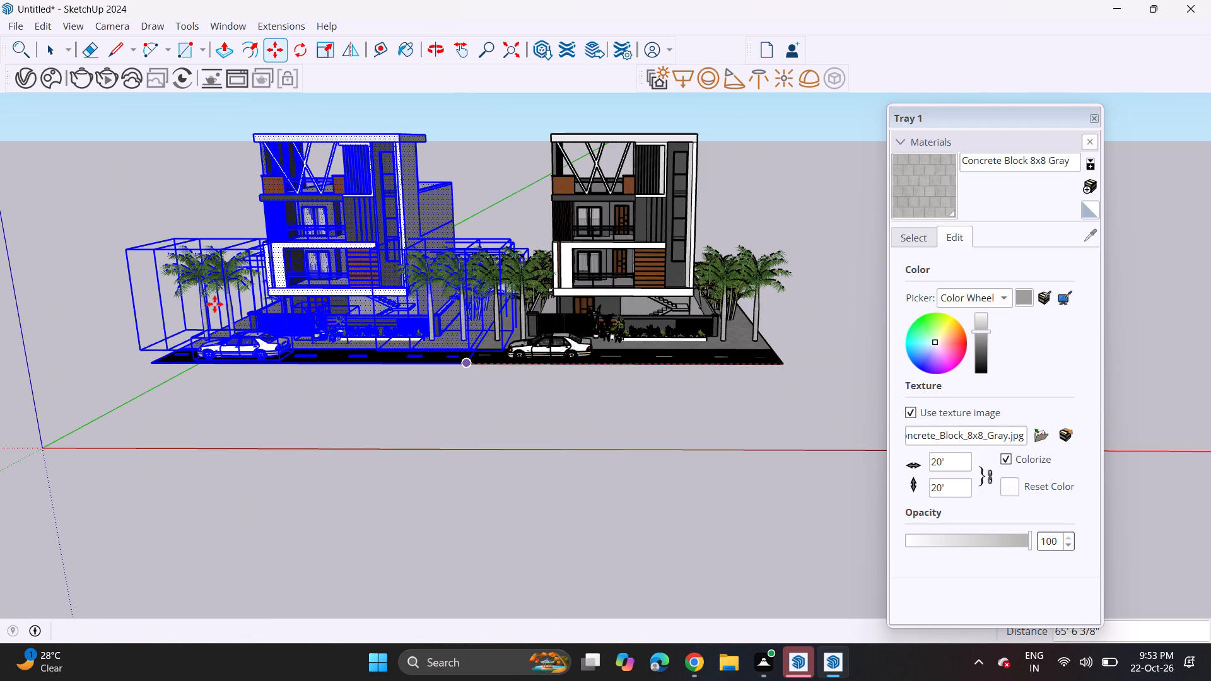
# Copy the gate-side house scene about 131' along the road to adjoin the original's staircase side, and clear the selection.
pyautogui.click(155, 363)
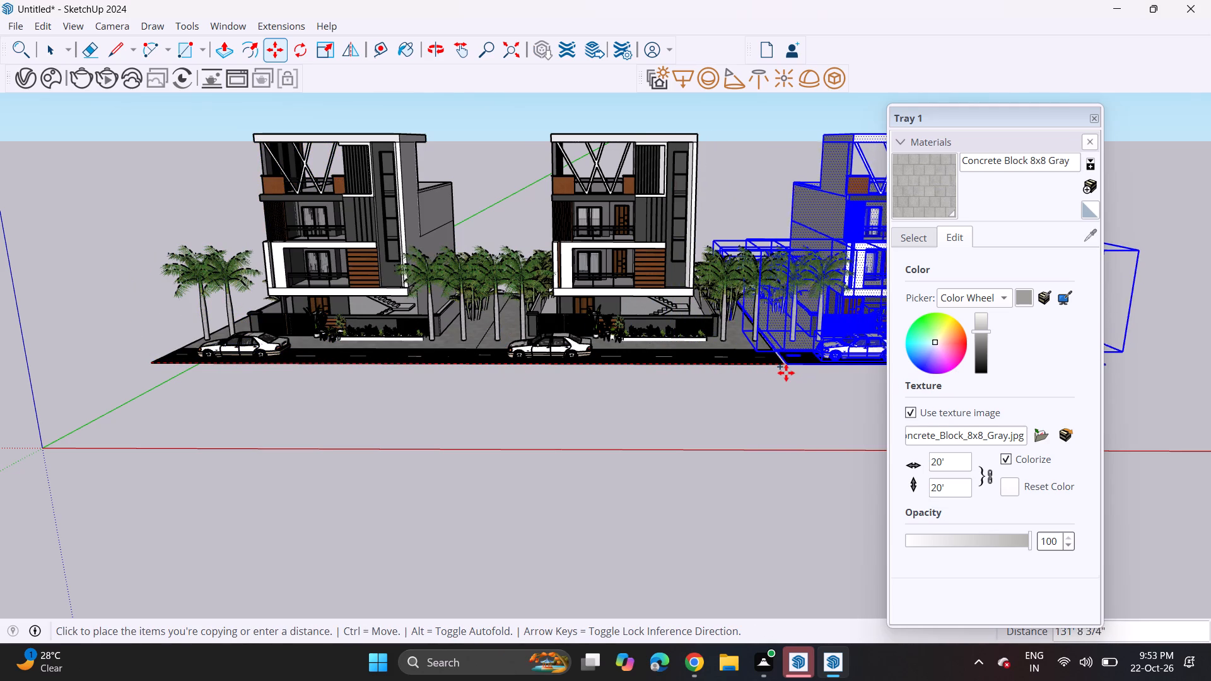
pyautogui.click(781, 370)
pyautogui.scroll(-7, 781, 362)
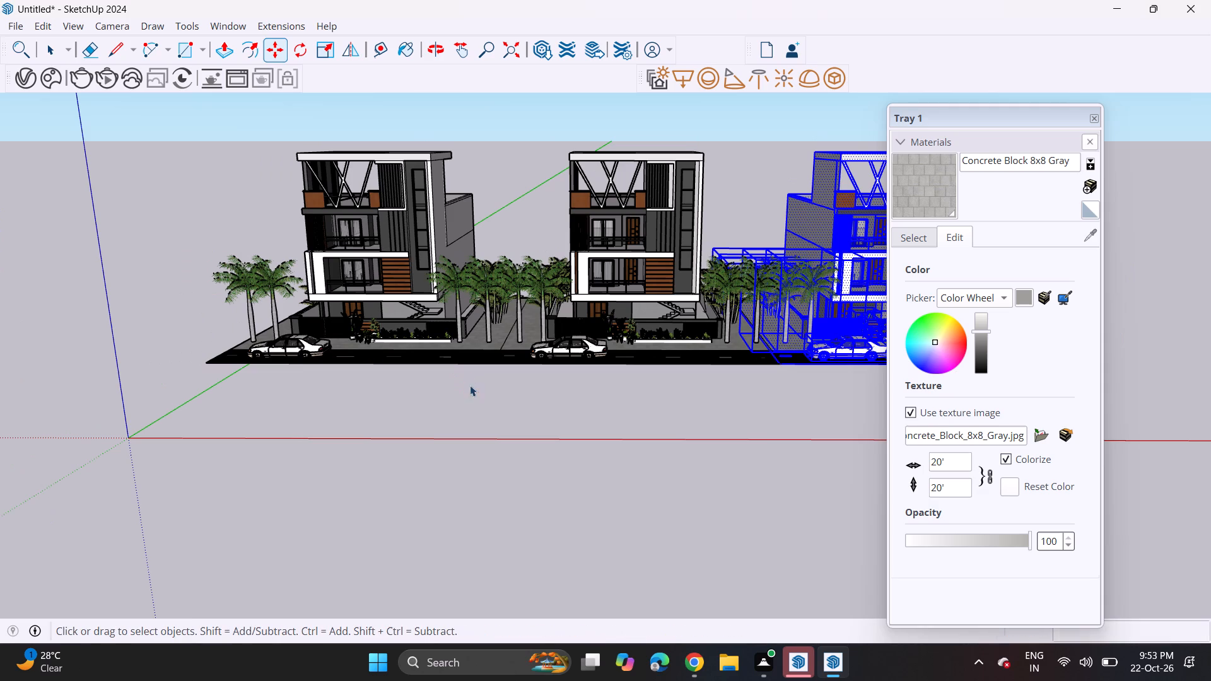
pyautogui.press('space')
pyautogui.click(471, 396)
# Delete the cars in front of the two outer houses, keeping only the middle house's car.
pyautogui.click(306, 338)
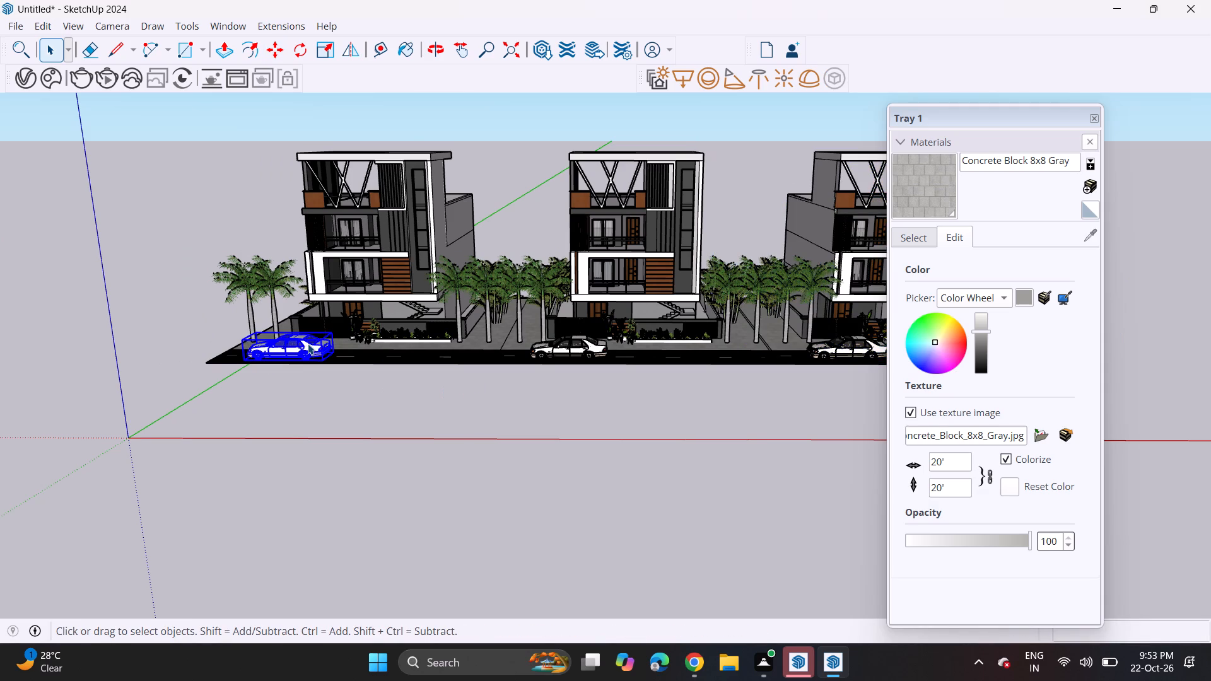
pyautogui.press('Delete')
pyautogui.click(855, 344)
pyautogui.press('Delete')
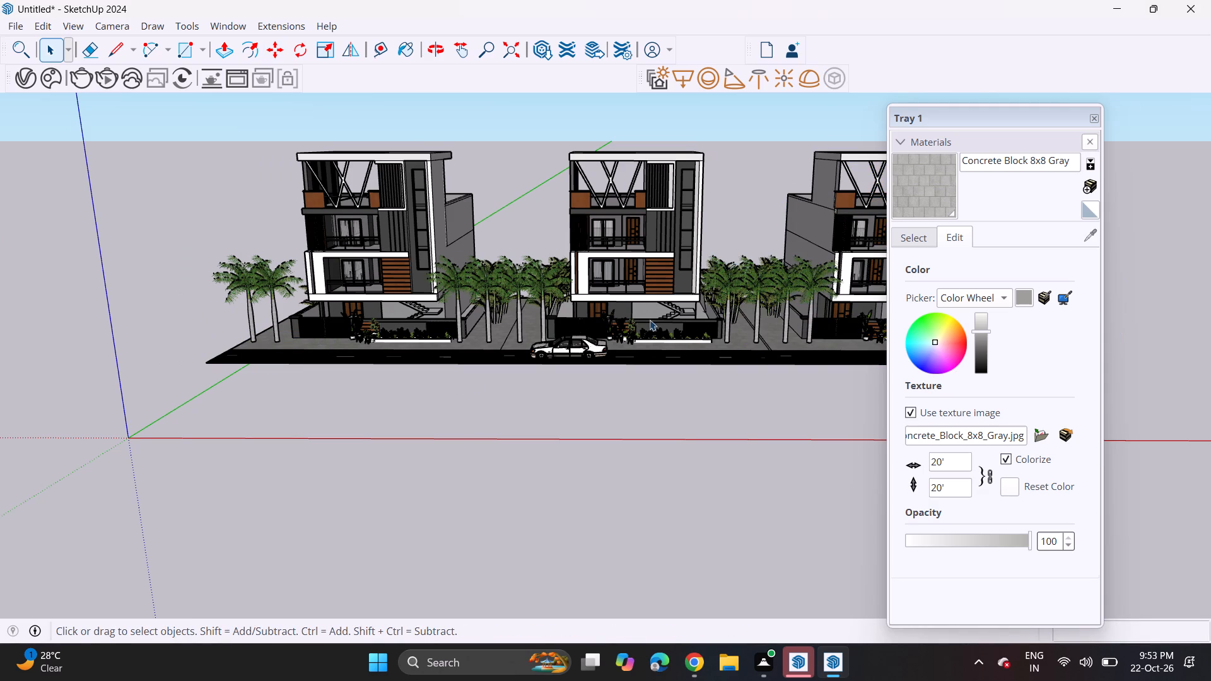
# Browse the Downloads folder of models to import for landscaping that suits the area behind the houses.
pyautogui.moveTo(650, 320); pyautogui.dragTo(649, 274, button='middle')
pyautogui.scroll(4, 645, 262)
pyautogui.moveTo(669, 228); pyautogui.dragTo(537, 351, button='middle')
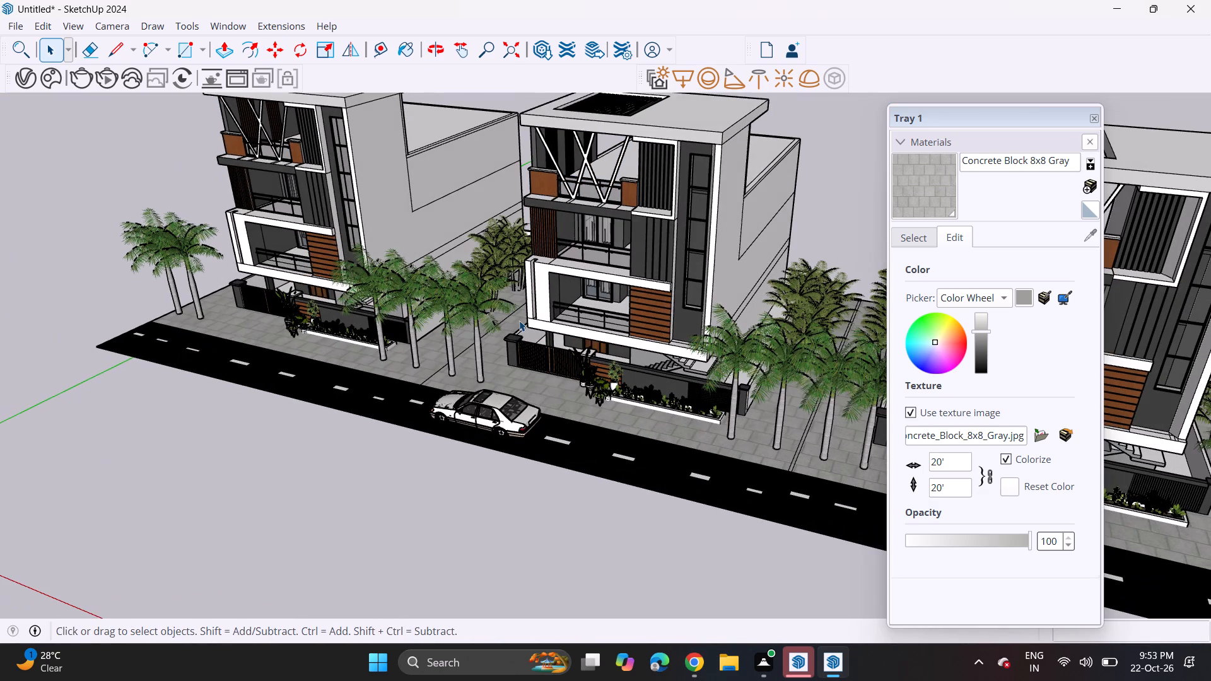
pyautogui.click(12, 30)
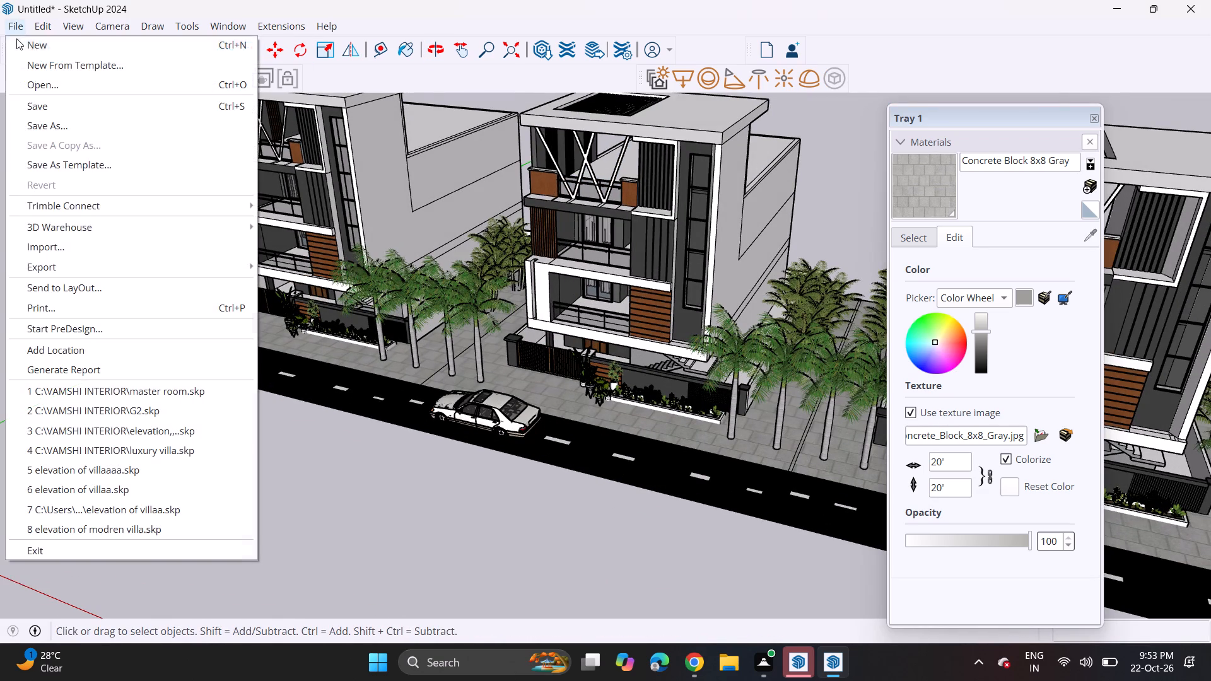
pyautogui.click(83, 240)
pyautogui.scroll(-1, 275, 216)
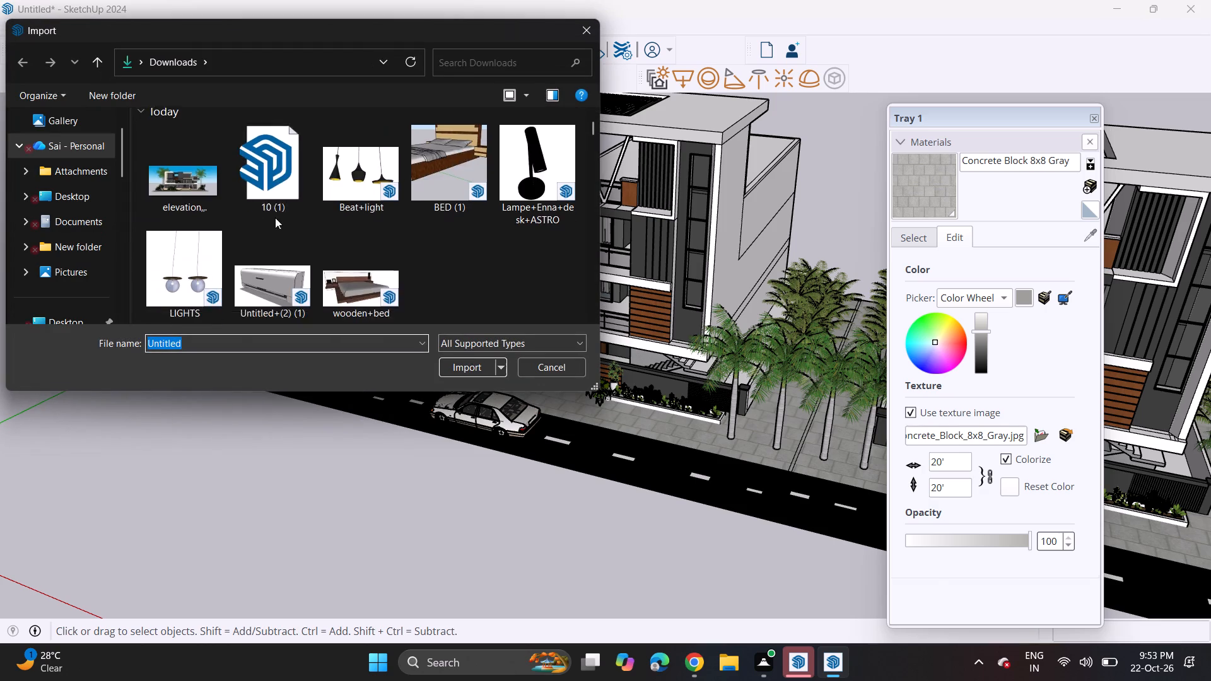
pyautogui.scroll(-13, 275, 218)
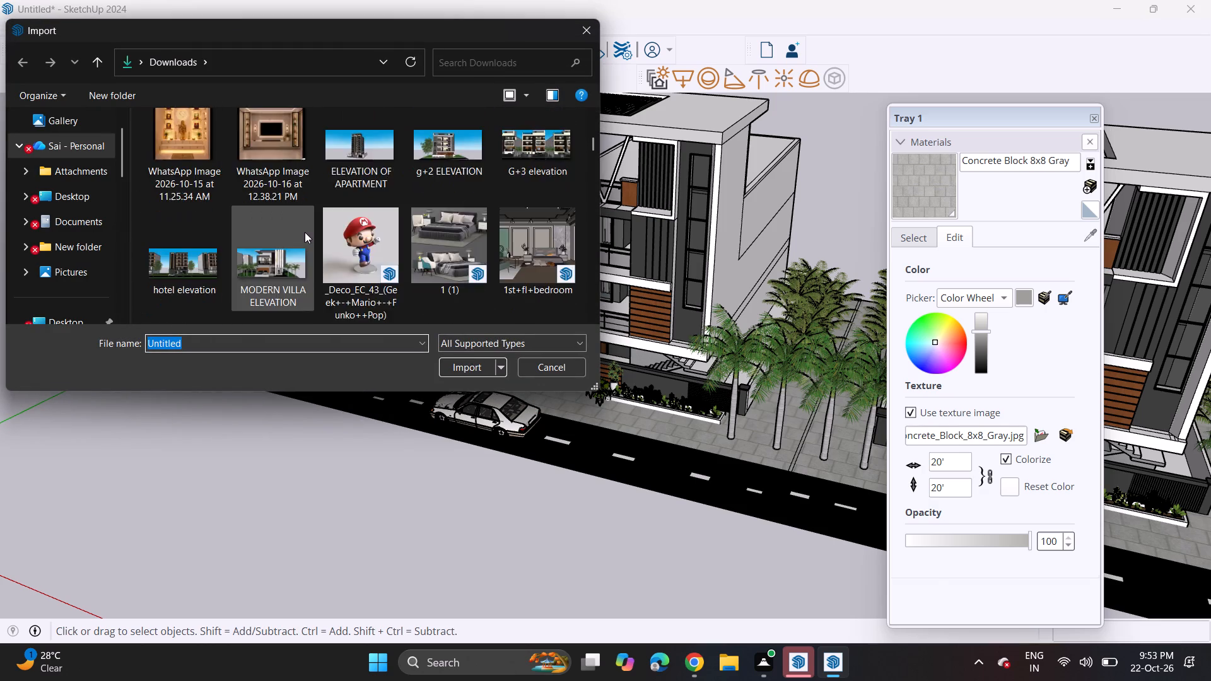
pyautogui.scroll(-7, 305, 232)
pyautogui.scroll(1, 305, 232)
pyautogui.scroll(-5, 305, 232)
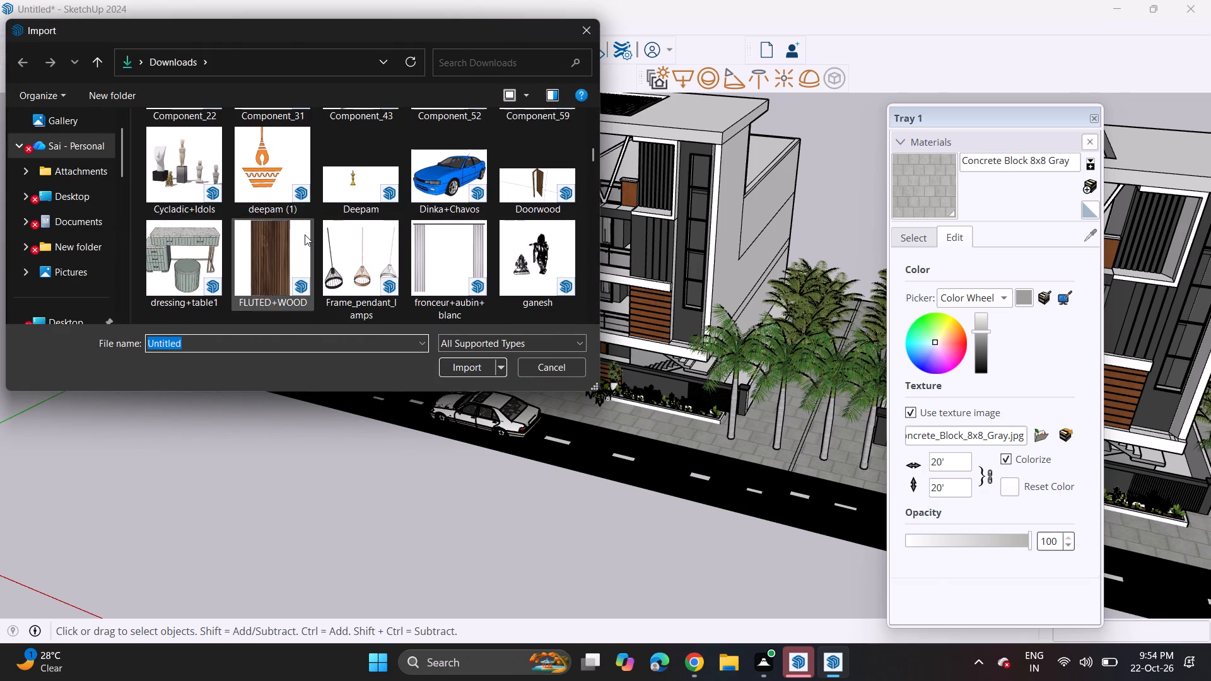
pyautogui.scroll(-11, 305, 235)
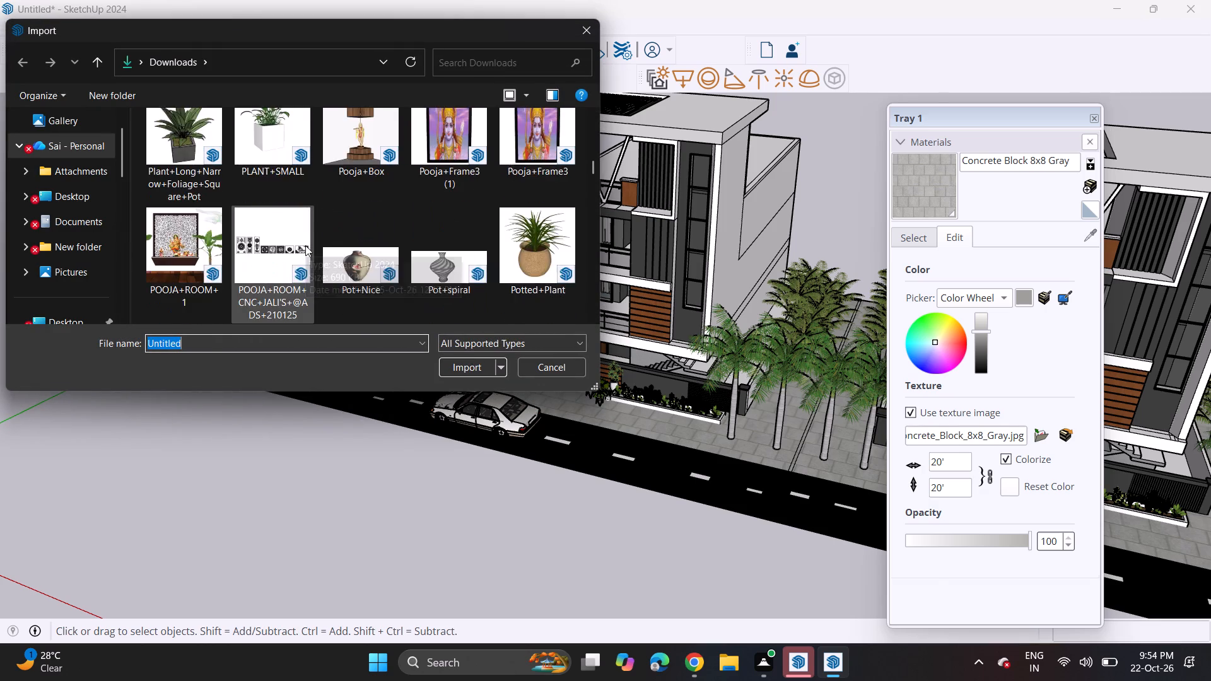
pyautogui.scroll(-14, 305, 245)
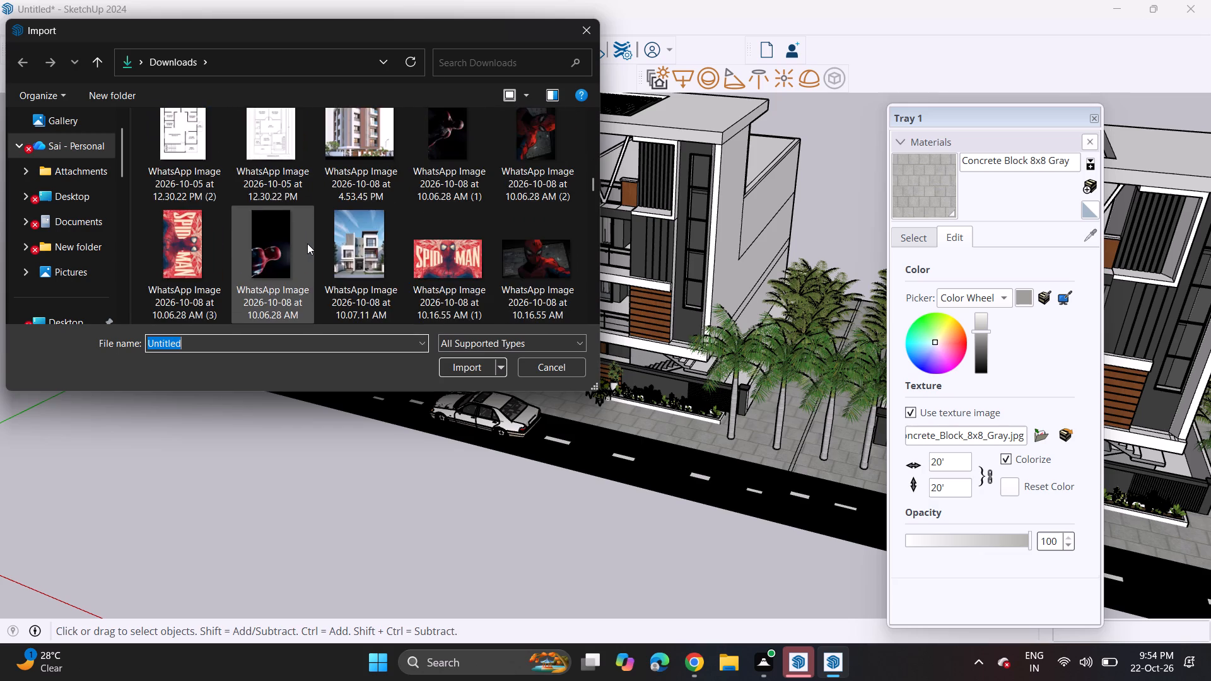
pyautogui.scroll(-7, 307, 243)
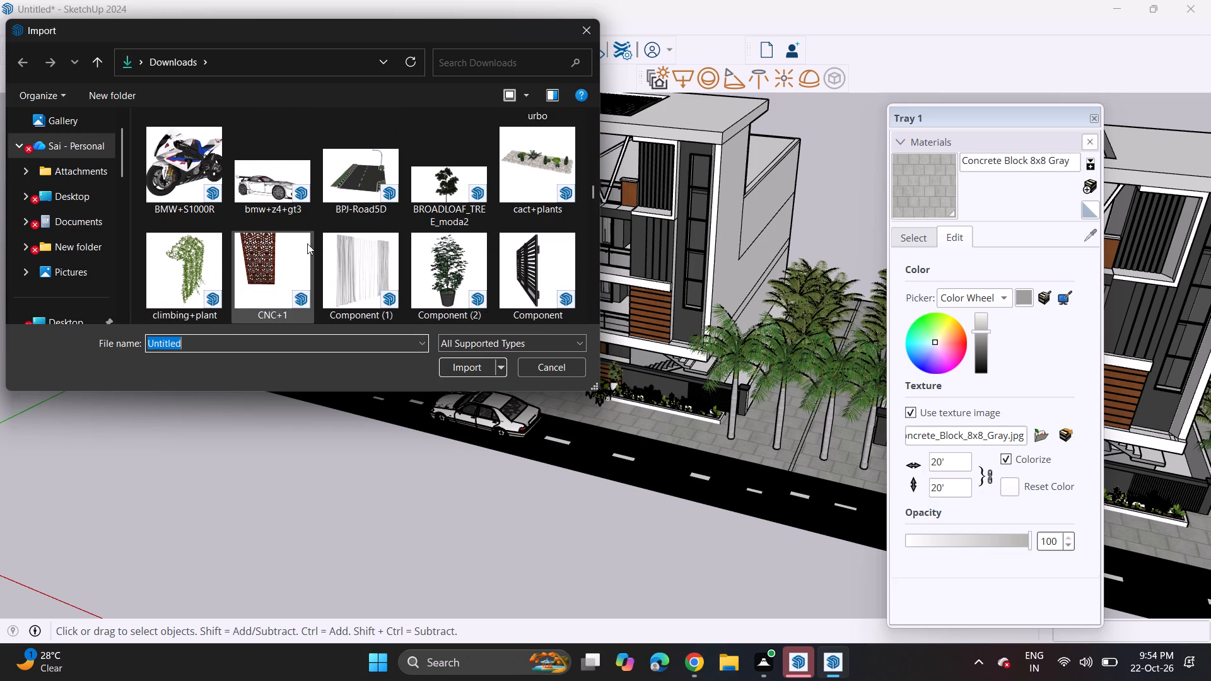
pyautogui.scroll(-9, 307, 243)
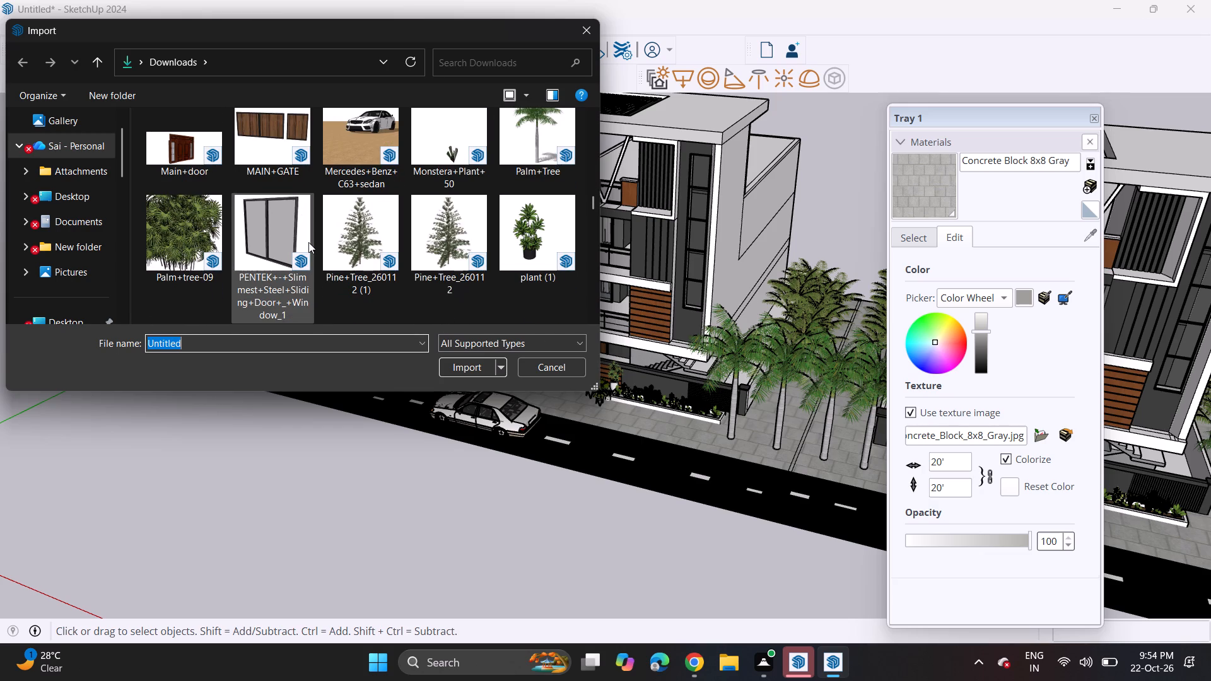
pyautogui.scroll(-4, 308, 242)
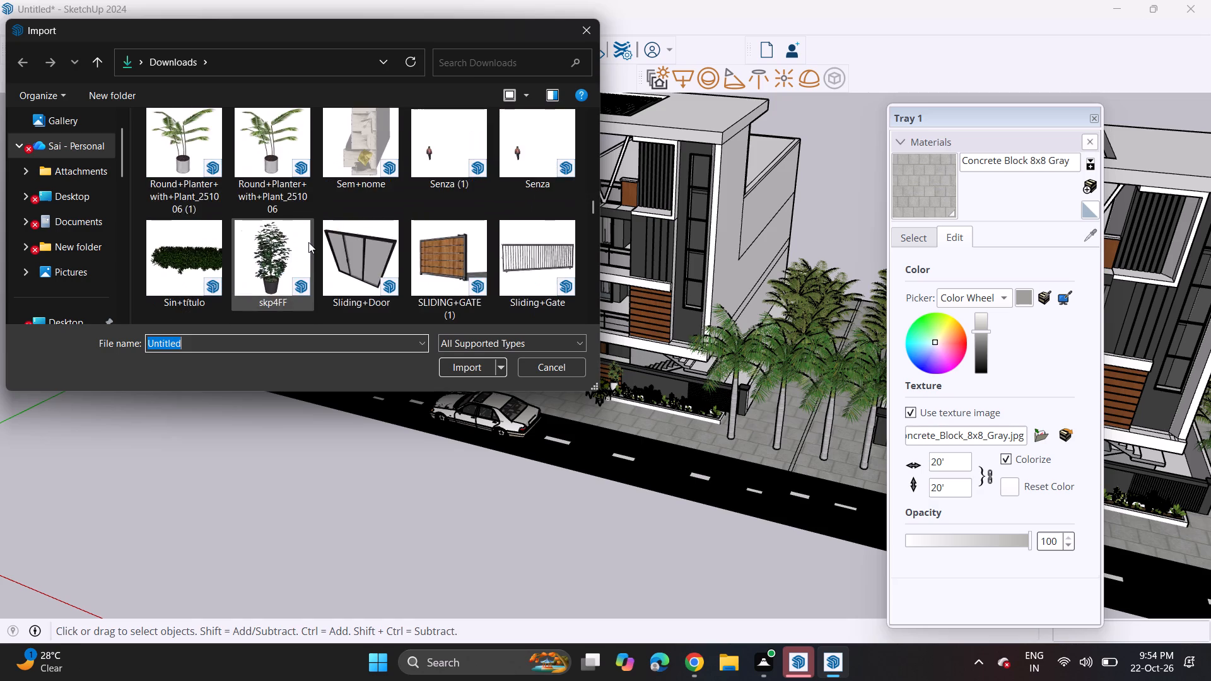
pyautogui.scroll(-5, 308, 242)
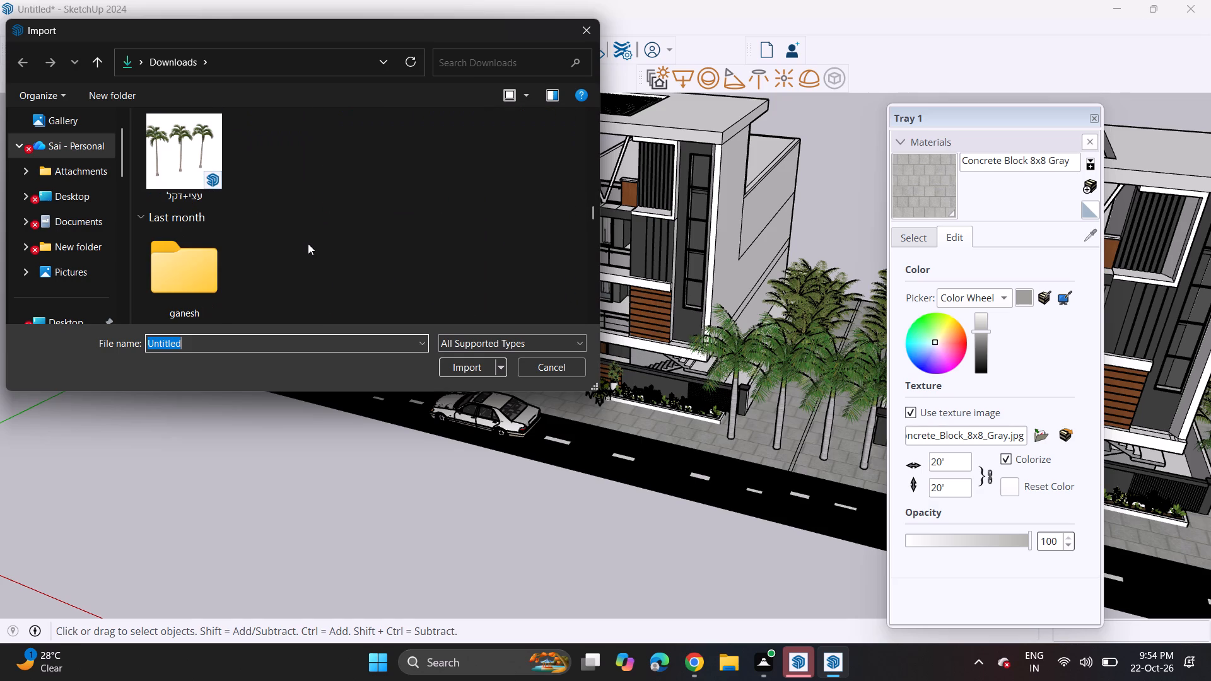
pyautogui.scroll(3, 308, 243)
pyautogui.scroll(-8, 308, 243)
pyautogui.scroll(8, 308, 242)
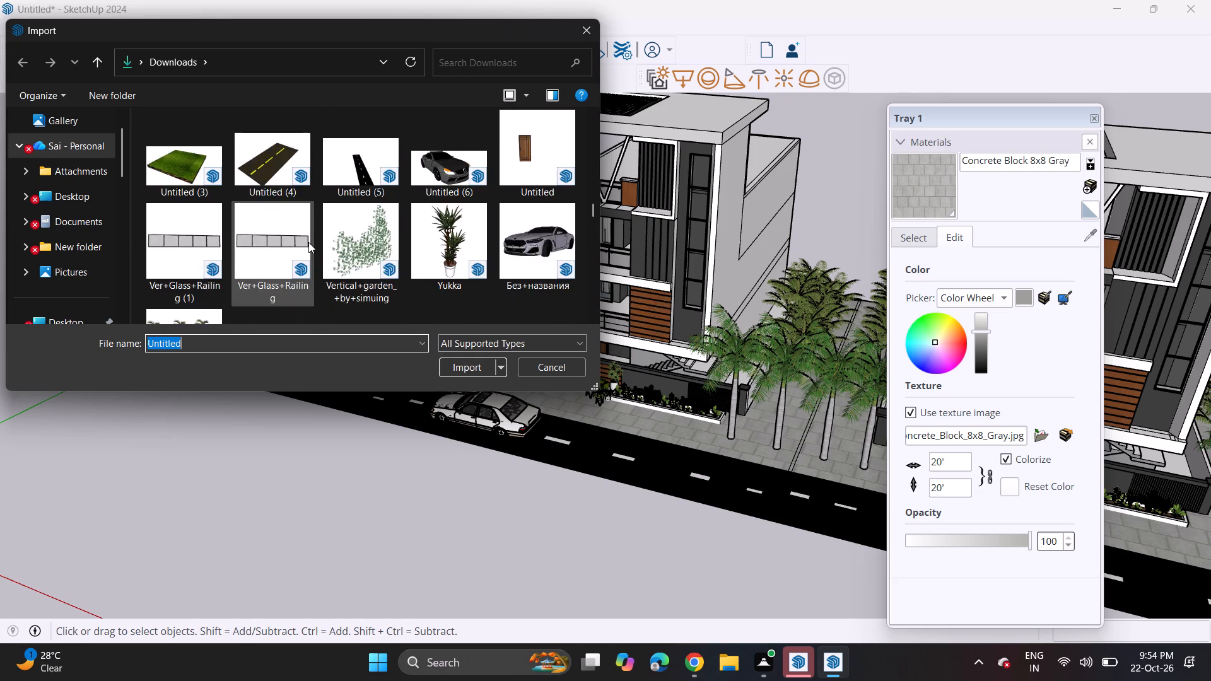
pyautogui.scroll(8, 308, 242)
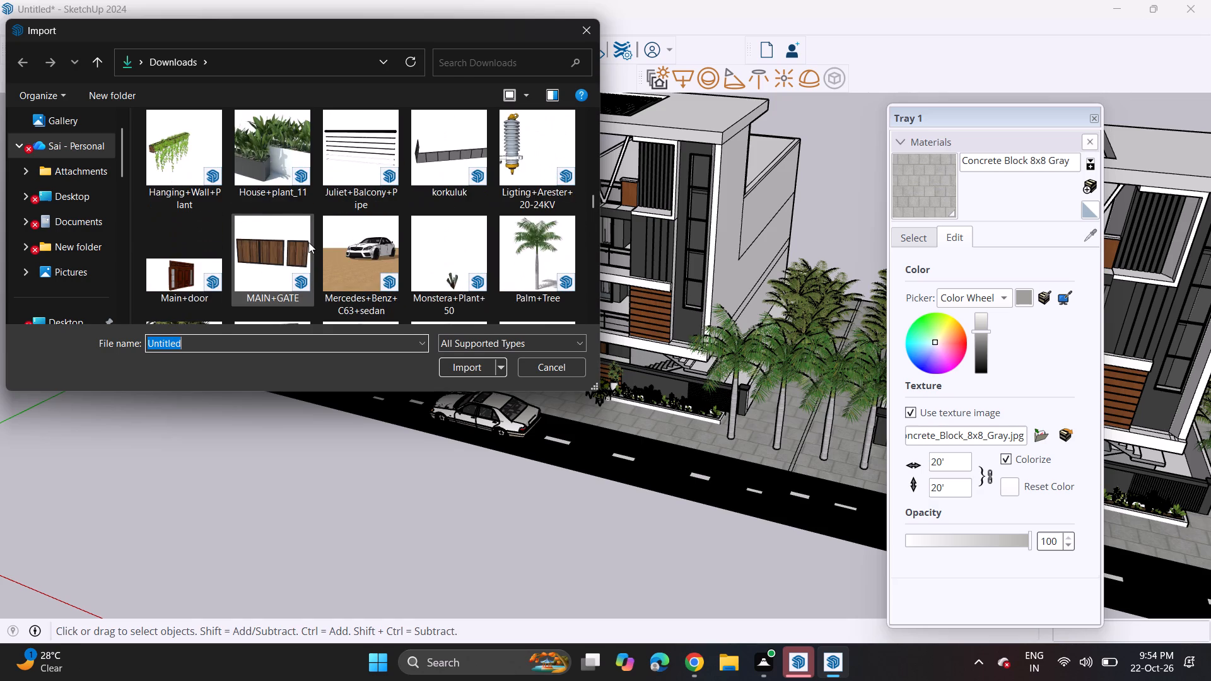
pyautogui.scroll(5, 308, 242)
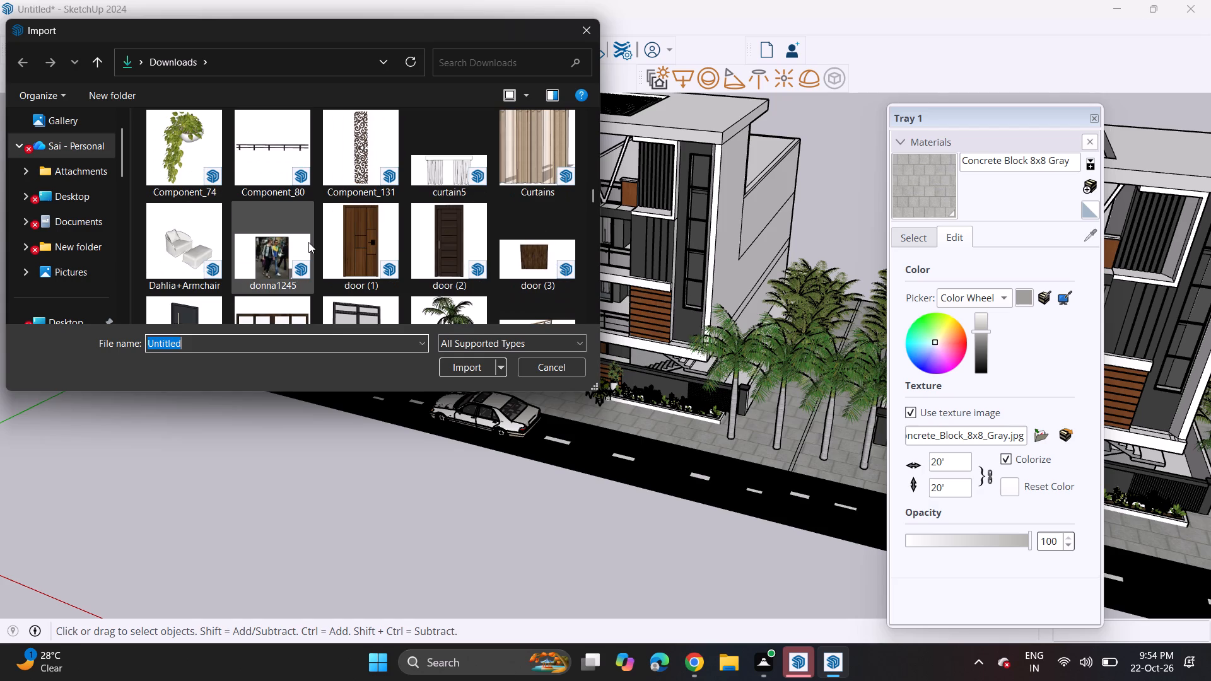
pyautogui.scroll(3, 308, 242)
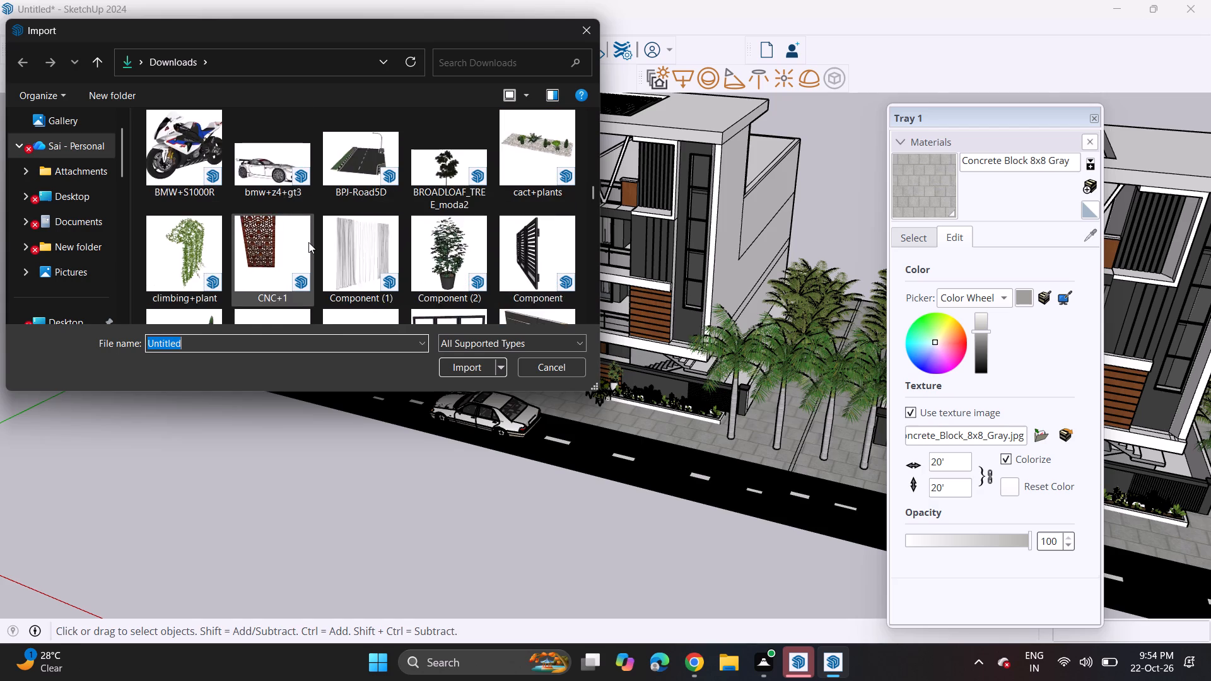
pyautogui.scroll(5, 308, 242)
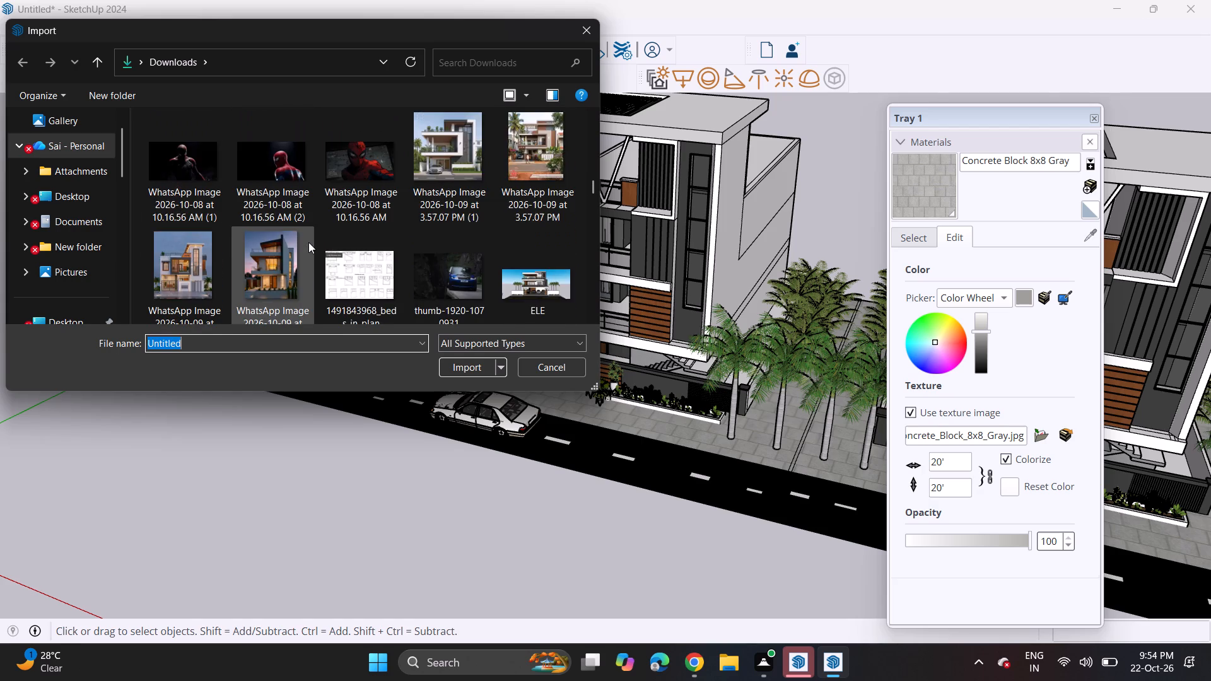
pyautogui.scroll(6, 308, 242)
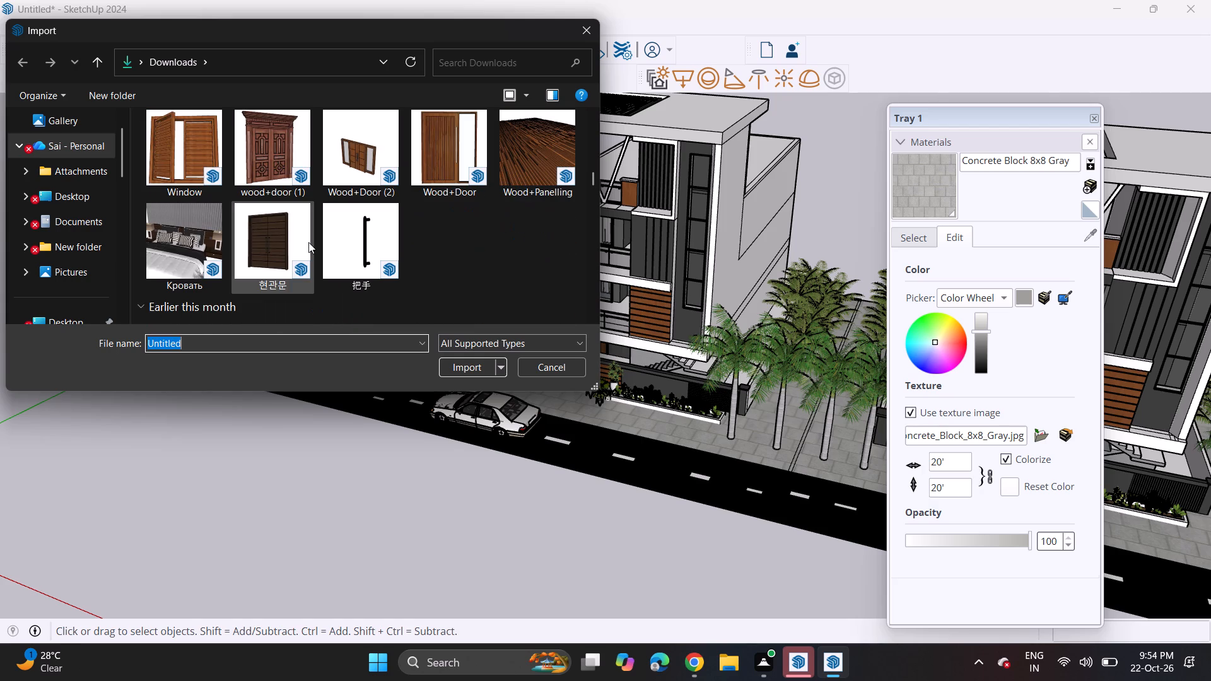
pyautogui.scroll(4, 308, 242)
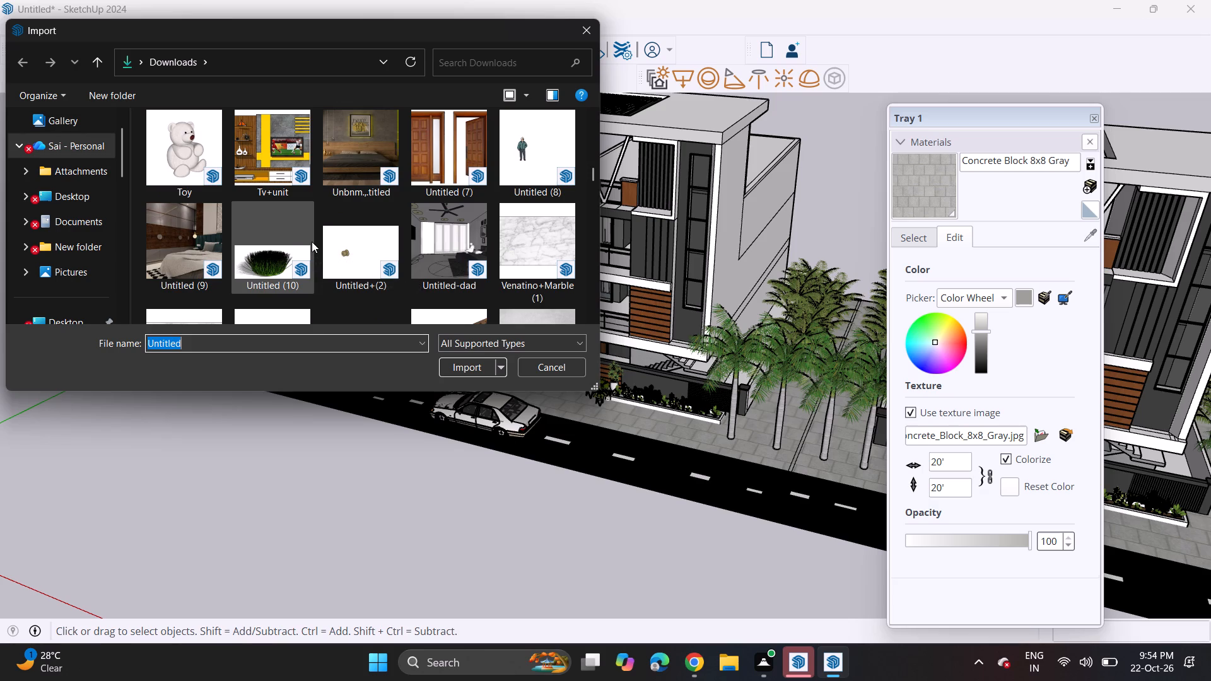
pyautogui.scroll(8, 312, 242)
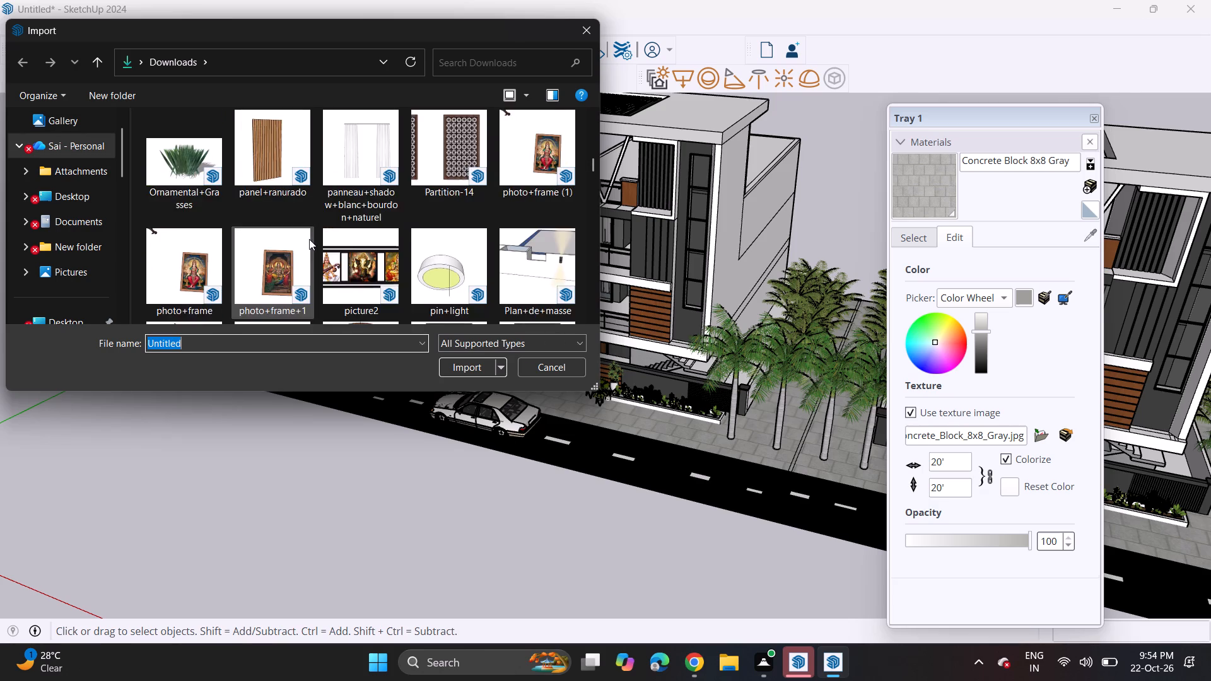
pyautogui.scroll(9, 309, 240)
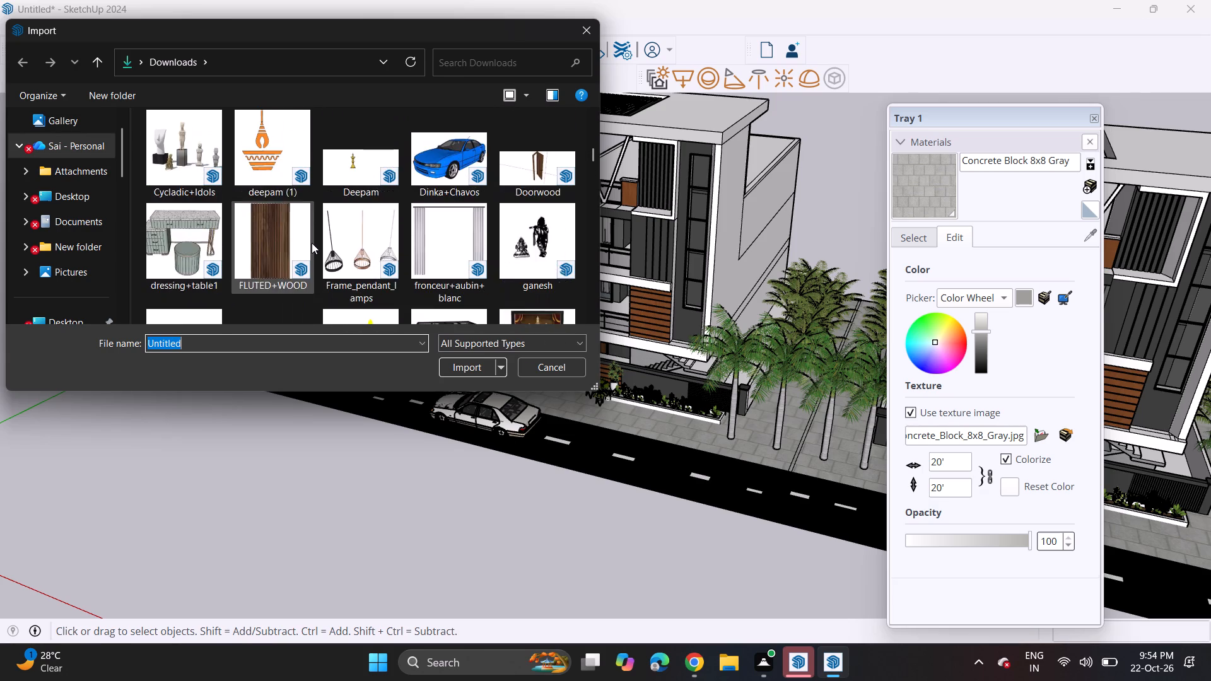
pyautogui.scroll(13, 312, 243)
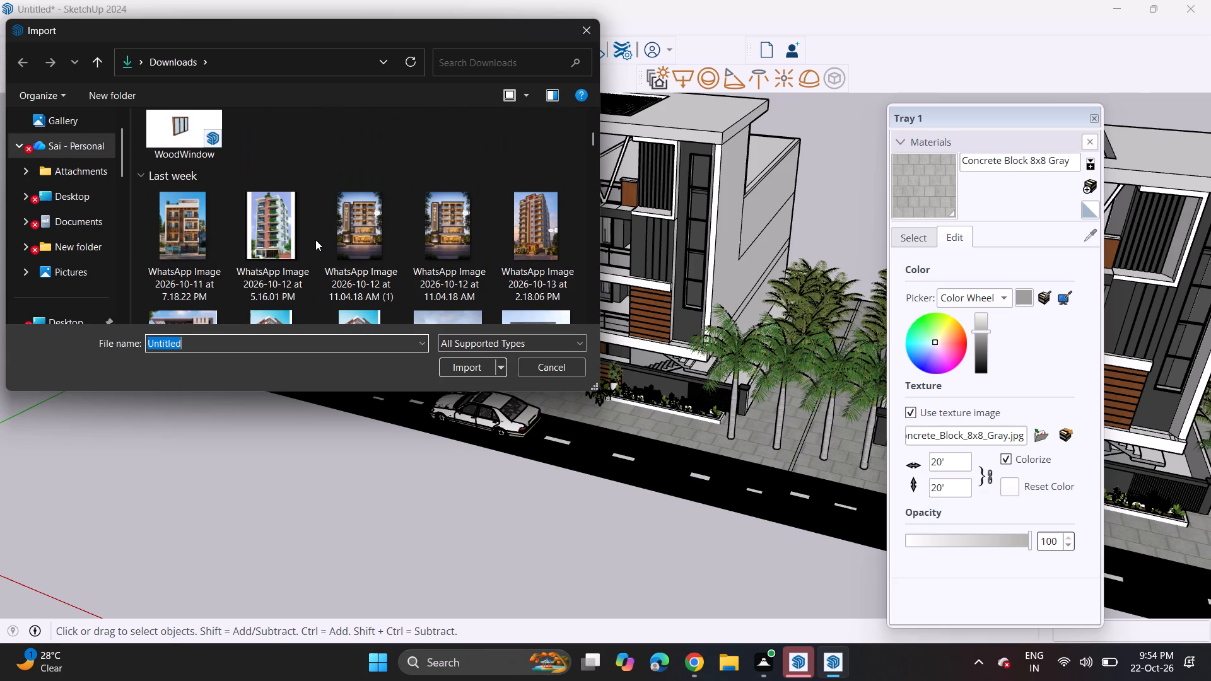
pyautogui.scroll(-5, 317, 238)
pyautogui.scroll(12, 317, 240)
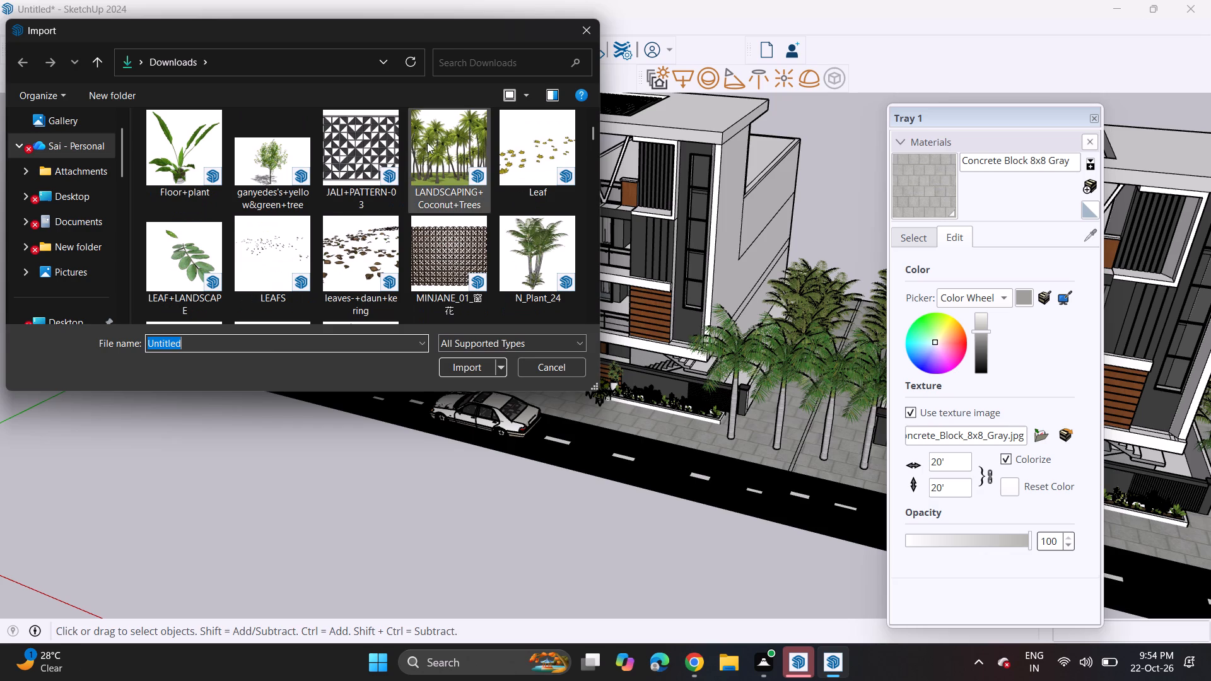
# Import the LANDSCAPING+Coconut+Trees model and place it on the ground behind the staircase-side end house.
pyautogui.click(424, 141)
pyautogui.click(467, 366)
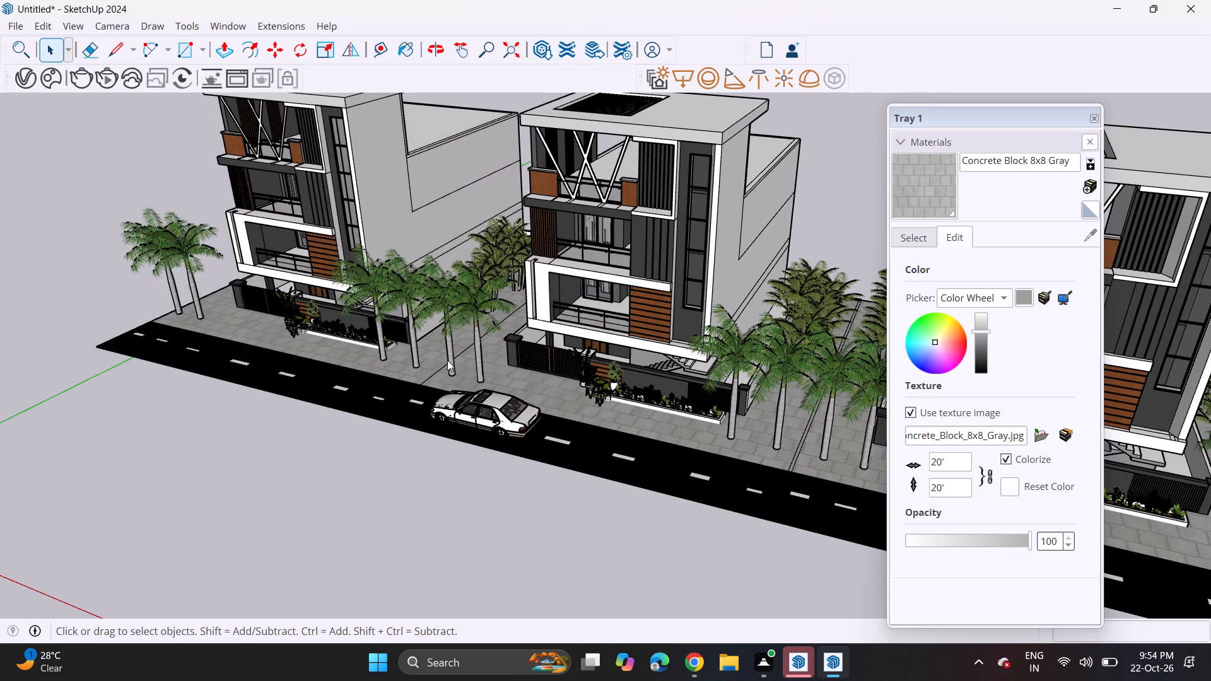
pyautogui.scroll(-5, 392, 310)
pyautogui.click(742, 365)
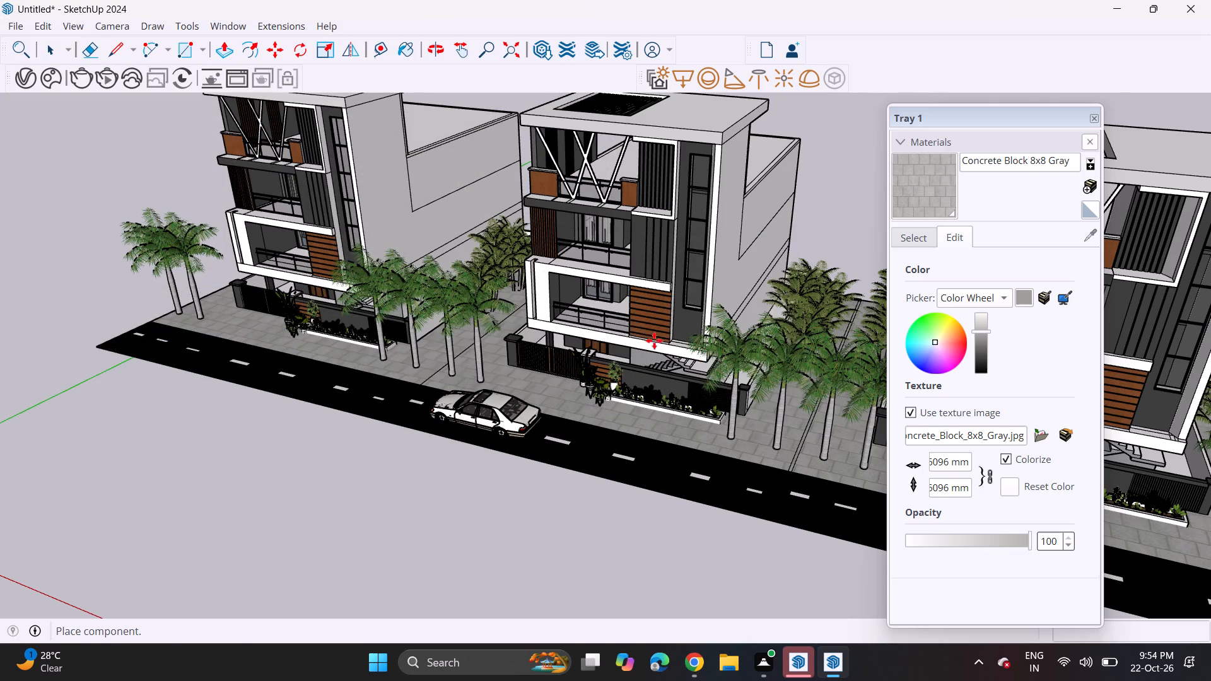
pyautogui.scroll(-6, 589, 306)
pyautogui.keyDown('shift'); pyautogui.scroll(1, 556, 297); pyautogui.keyUp('shift')
pyautogui.keyDown('shift'); pyautogui.moveTo(547, 297); pyautogui.dragTo(30, 311, button='middle'); pyautogui.keyUp('shift')
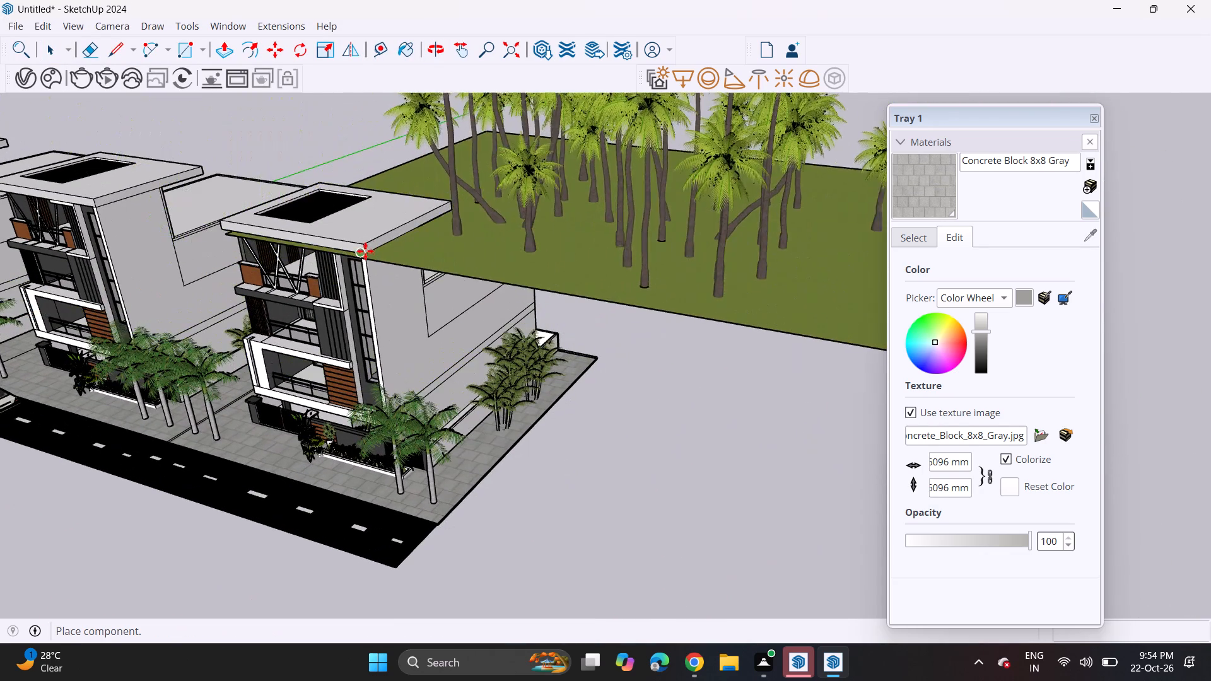
pyautogui.moveTo(422, 201); pyautogui.dragTo(171, 233, button='middle')
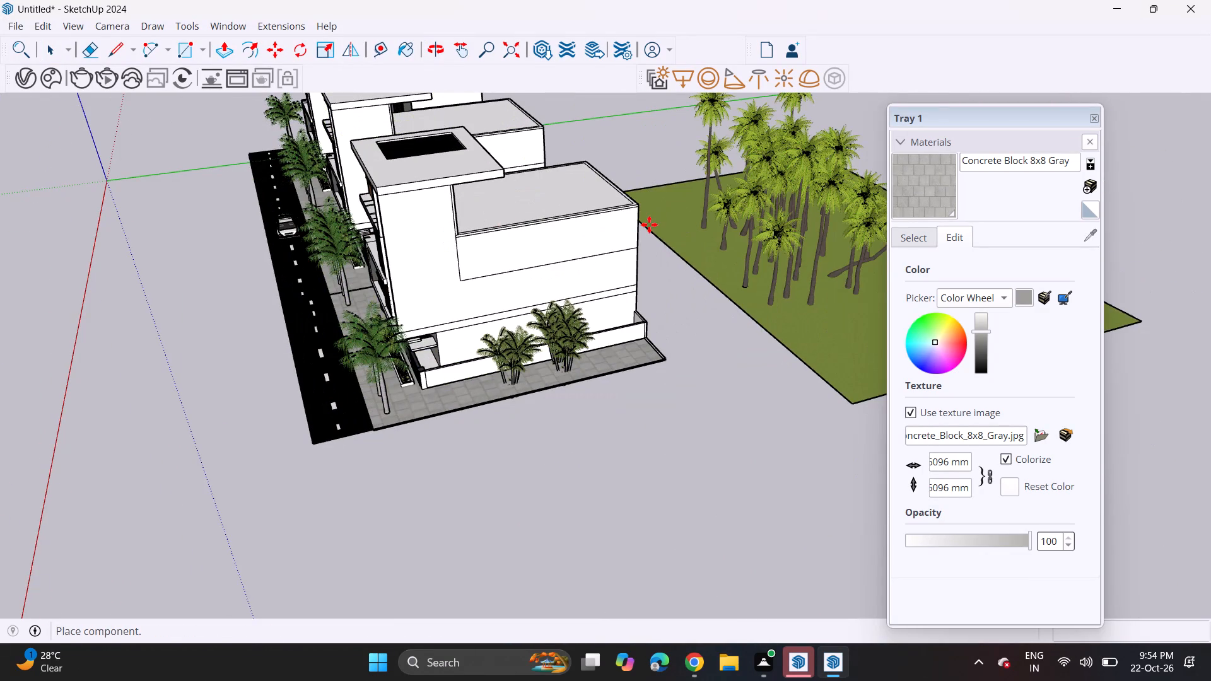
pyautogui.click(649, 224)
# Move the coconut grove about 42' 4" to the end house's rear paving corner, and shift it about 4' to close up against the paving.
pyautogui.moveTo(680, 306); pyautogui.dragTo(532, 240, button='middle')
pyautogui.keyDown('shift'); pyautogui.scroll(1, 583, 255); pyautogui.keyUp('shift')
pyautogui.scroll(5, 752, 346)
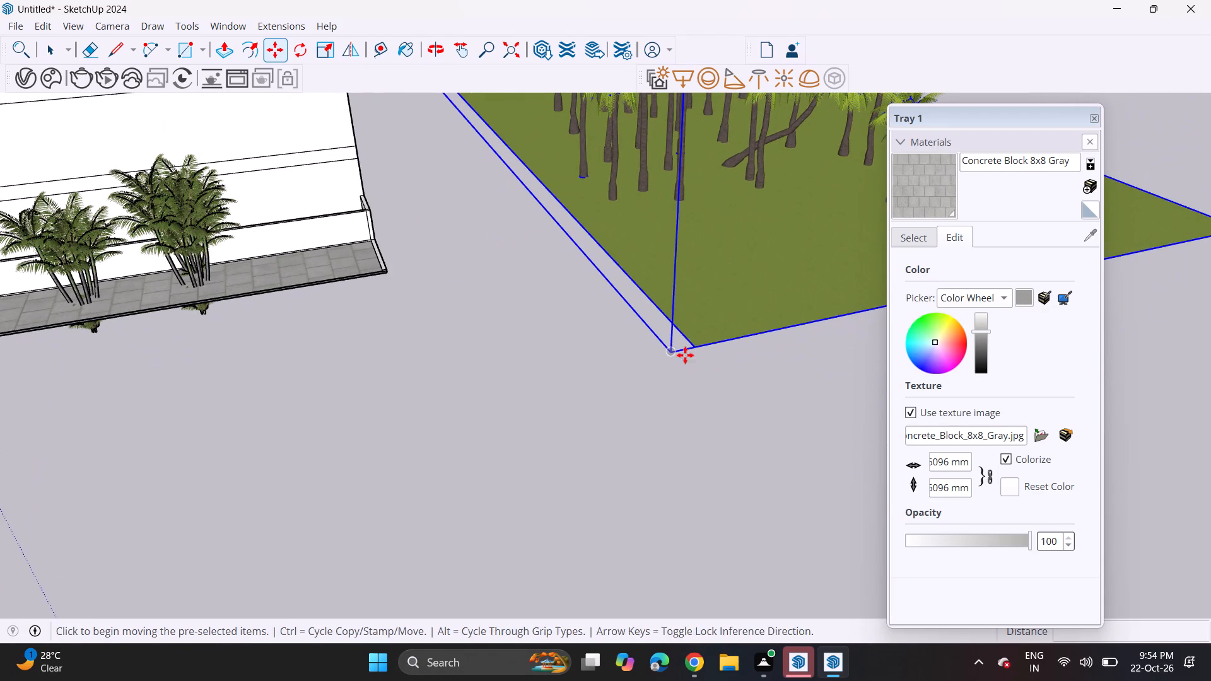
pyautogui.click(667, 359)
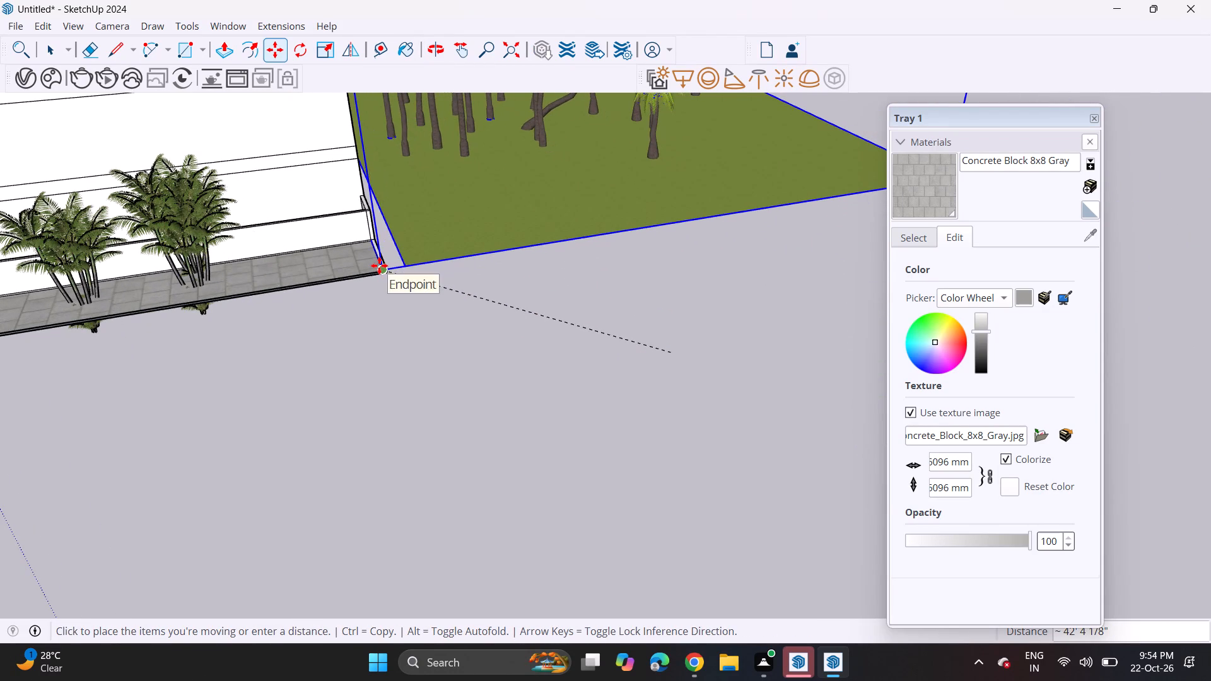
pyautogui.click(379, 265)
pyautogui.click(383, 276)
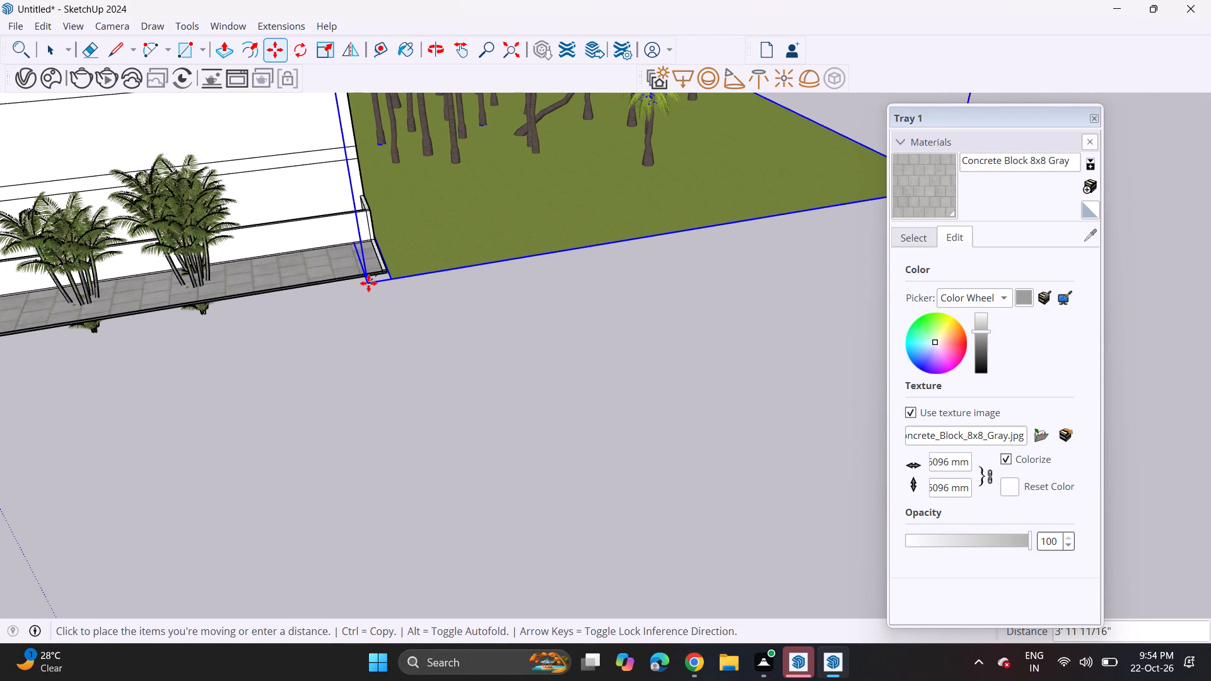
pyautogui.click(368, 283)
# Copy the coconut grove about 64' 10" along the rear of the houses toward the gate side, and clear the selection.
pyautogui.moveTo(565, 212); pyautogui.dragTo(195, 223, button='middle')
pyautogui.scroll(1, 202, 221)
pyautogui.scroll(-12, 331, 202)
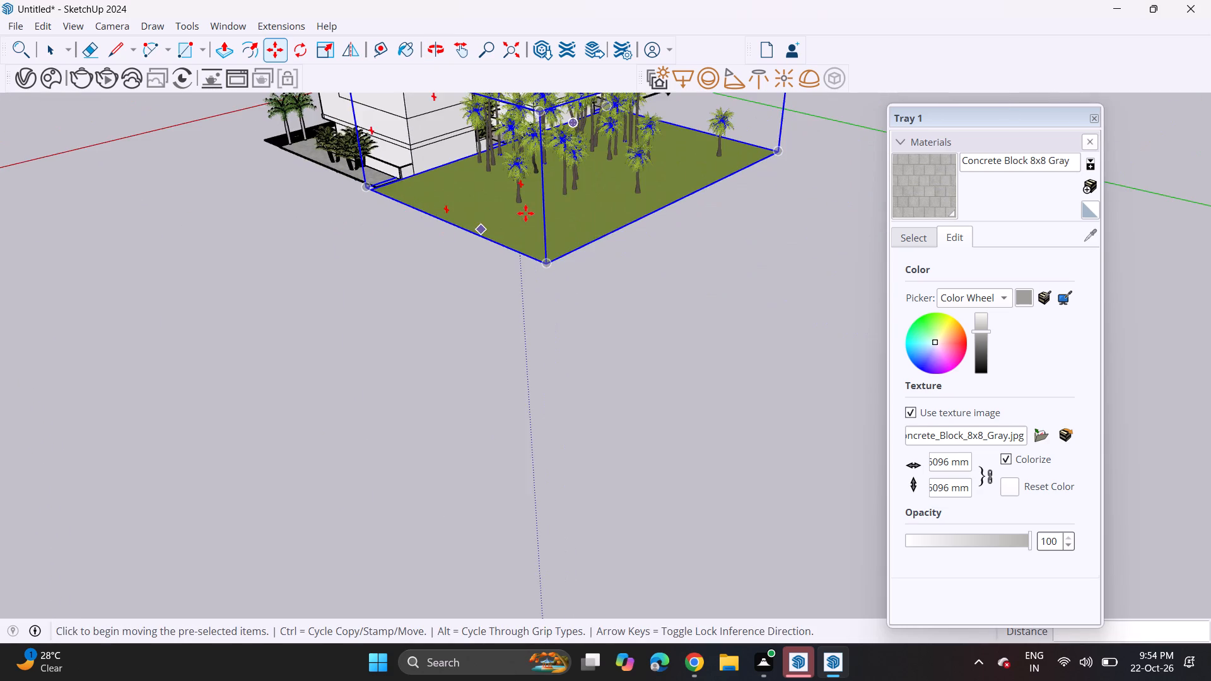
pyautogui.moveTo(525, 213); pyautogui.dragTo(373, 210, button='middle')
pyautogui.keyDown('shift'); pyautogui.moveTo(497, 218); pyautogui.dragTo(227, 265, button='middle'); pyautogui.keyUp('shift')
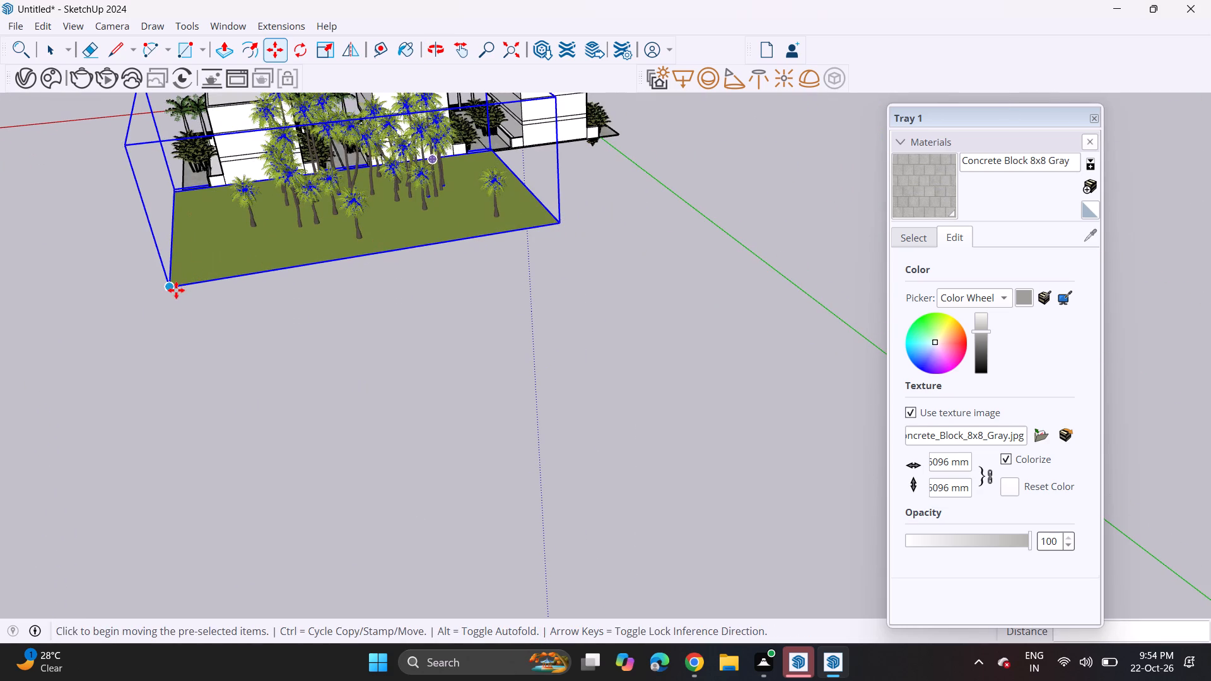
pyautogui.click(176, 291)
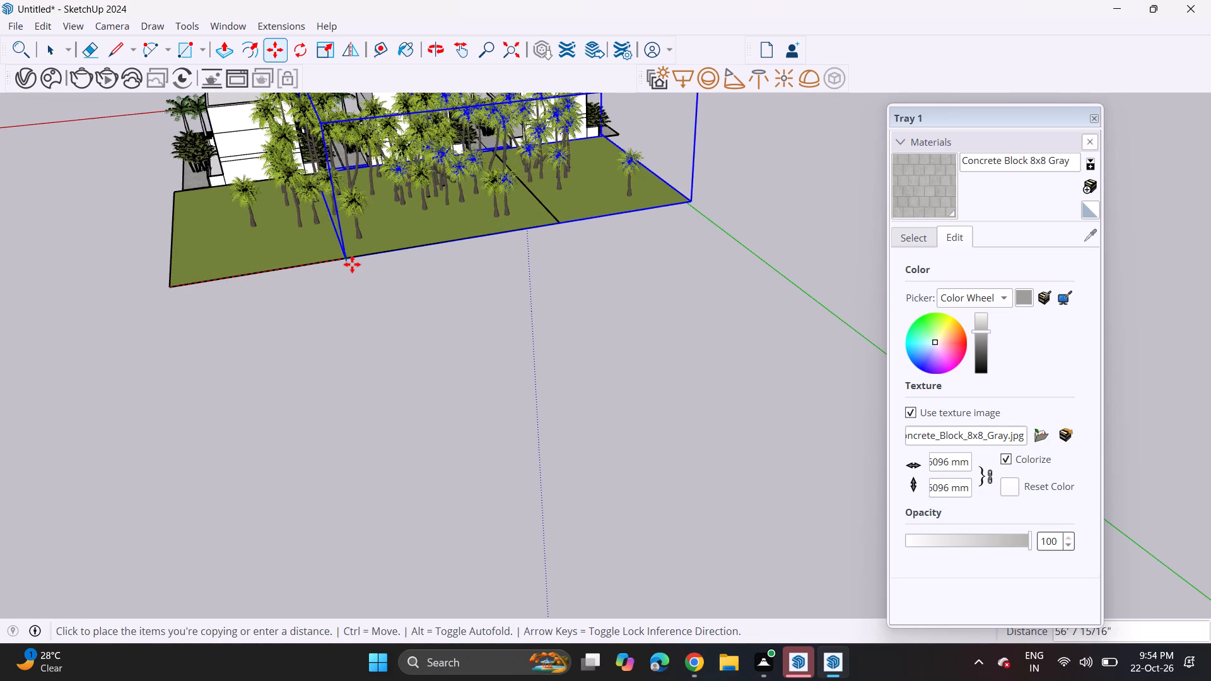
pyautogui.click(373, 262)
pyautogui.press('space')
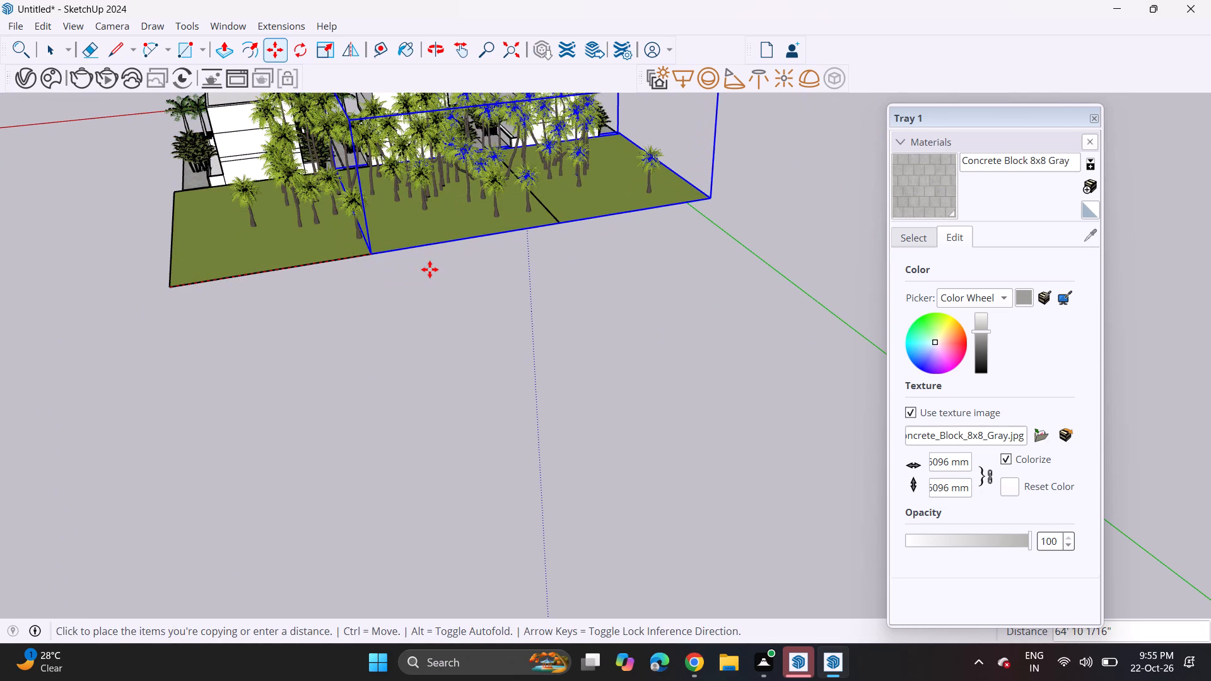
pyautogui.click(430, 269)
pyautogui.click(358, 277)
# Examine the three-house street scene from the front and the end to check the tree backdrop behind the houses.
pyautogui.moveTo(211, 267); pyautogui.dragTo(802, 255, button='middle')
pyautogui.scroll(1, 535, 281)
pyautogui.moveTo(535, 281); pyautogui.dragTo(862, 204, button='middle')
pyautogui.moveTo(458, 269); pyautogui.dragTo(314, 285, button='middle')
pyautogui.scroll(1, 390, 272)
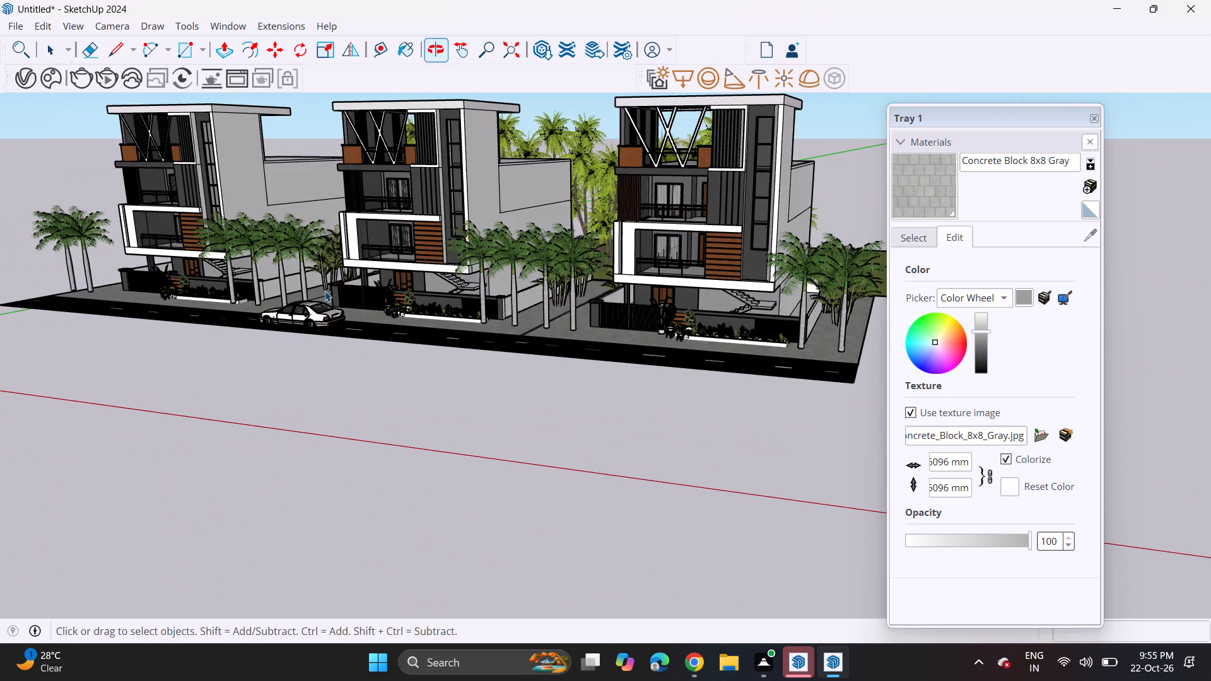
pyautogui.scroll(-7, 325, 291)
pyautogui.moveTo(515, 216); pyautogui.dragTo(286, 332, button='middle')
pyautogui.scroll(1, 532, 259)
pyautogui.moveTo(532, 259); pyautogui.dragTo(317, 284, button='middle')
pyautogui.scroll(1, 317, 284)
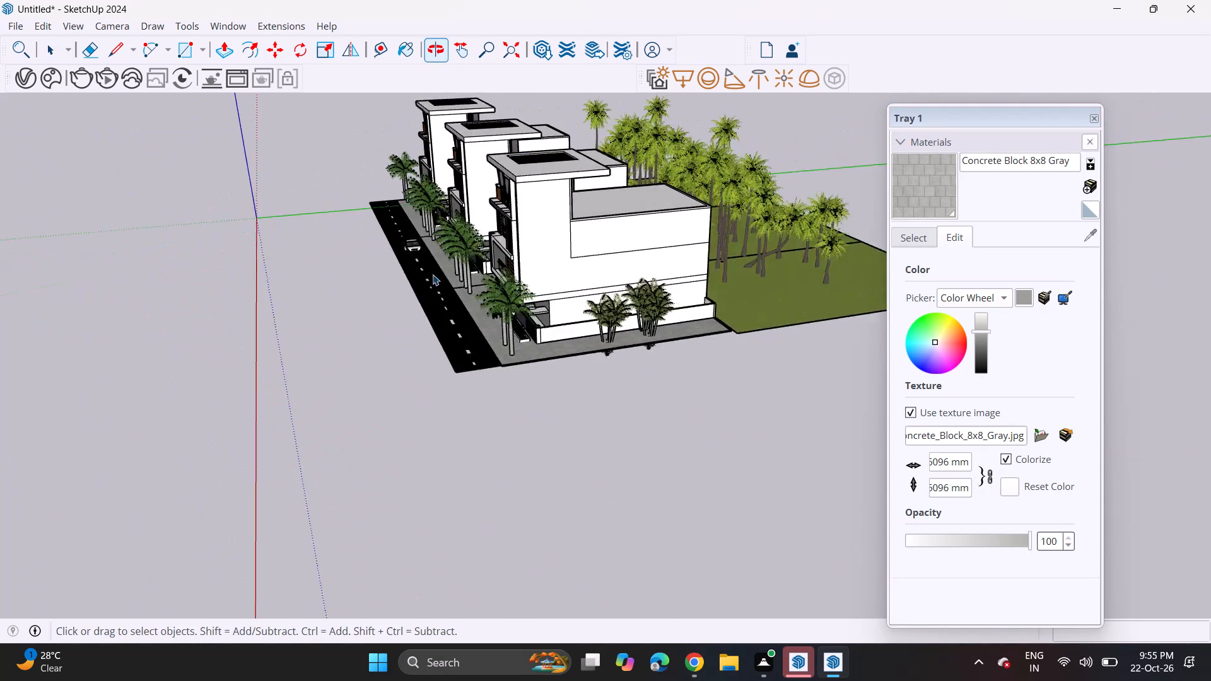
# Scale the coconut grove behind the staircase-side end house up uniformly by about 1.12, and enlarge it again from its outer top corner.
pyautogui.scroll(-5, 542, 253)
pyautogui.moveTo(626, 242); pyautogui.dragTo(346, 320, button='middle')
pyautogui.click(471, 300)
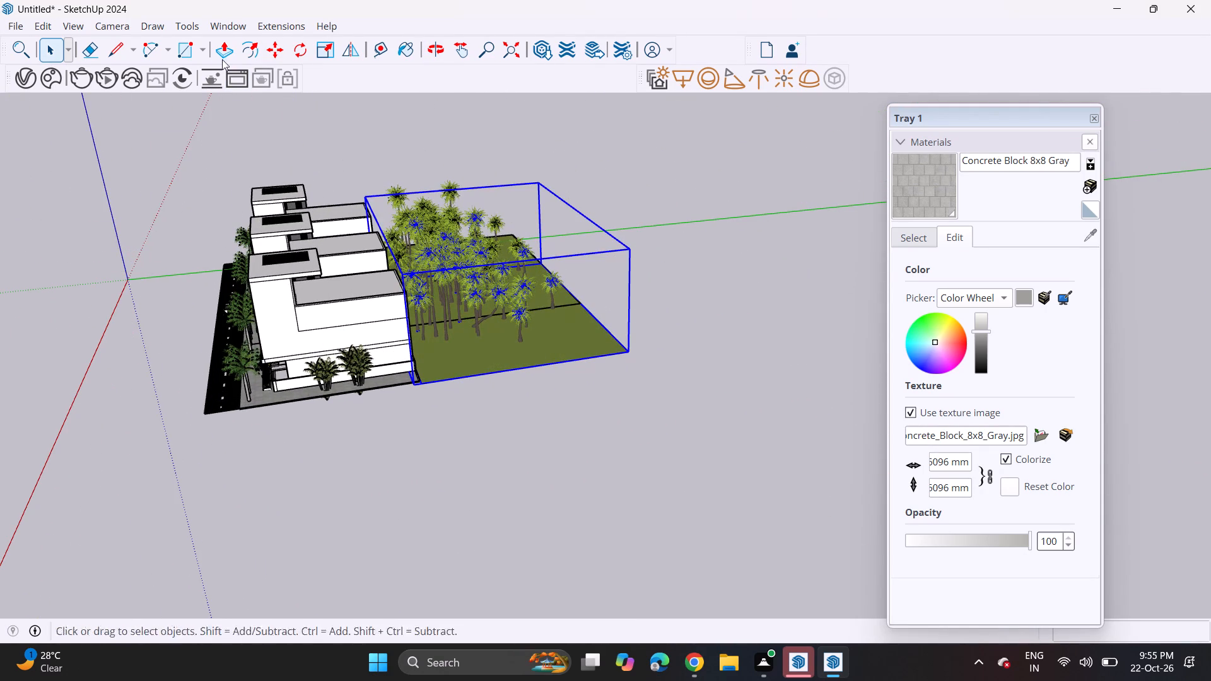
pyautogui.click(313, 47)
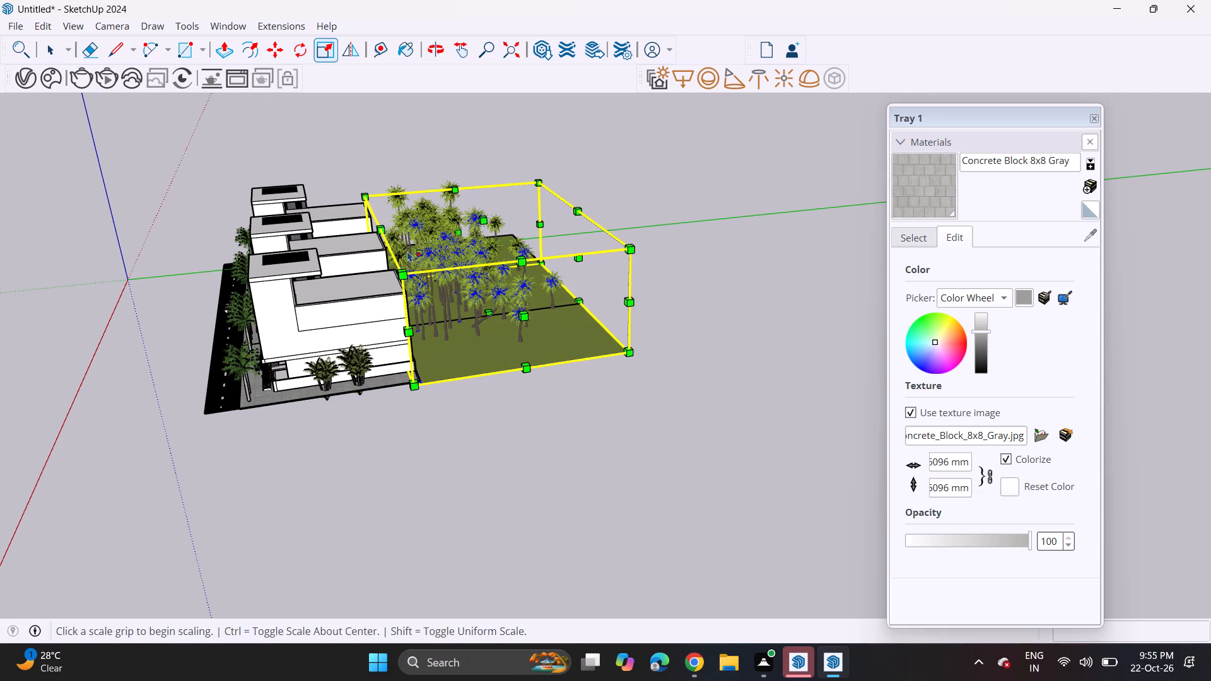
pyautogui.click(408, 272)
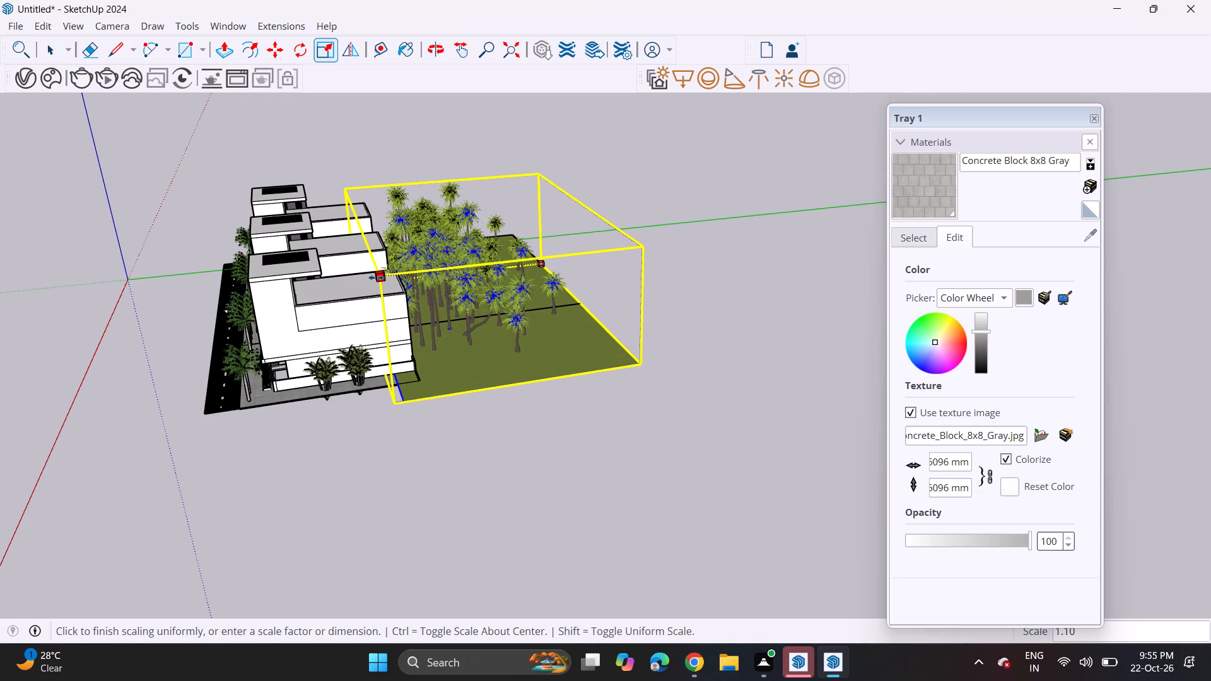
pyautogui.click(376, 277)
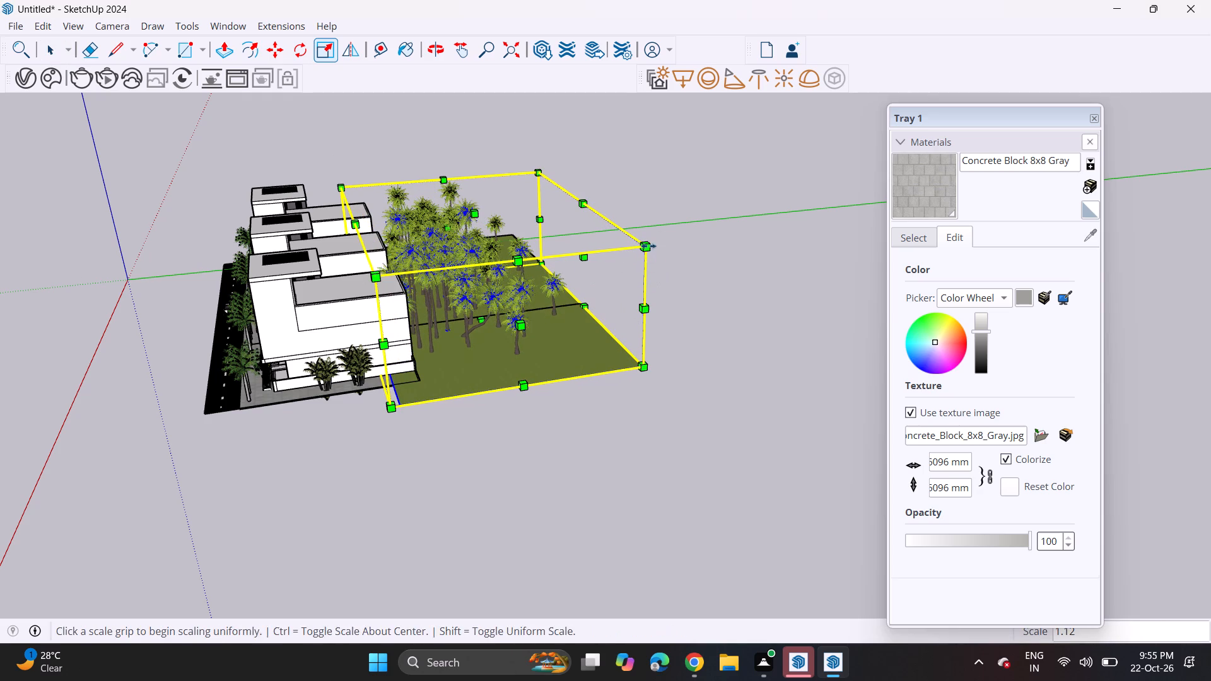
pyautogui.click(648, 245)
pyautogui.click(738, 194)
# Scale the gate-side copy of the coconut grove up uniformly by about 1.41 from its outer top corner.
pyautogui.scroll(1, 662, 177)
pyautogui.moveTo(662, 177); pyautogui.dragTo(633, 183, button='middle')
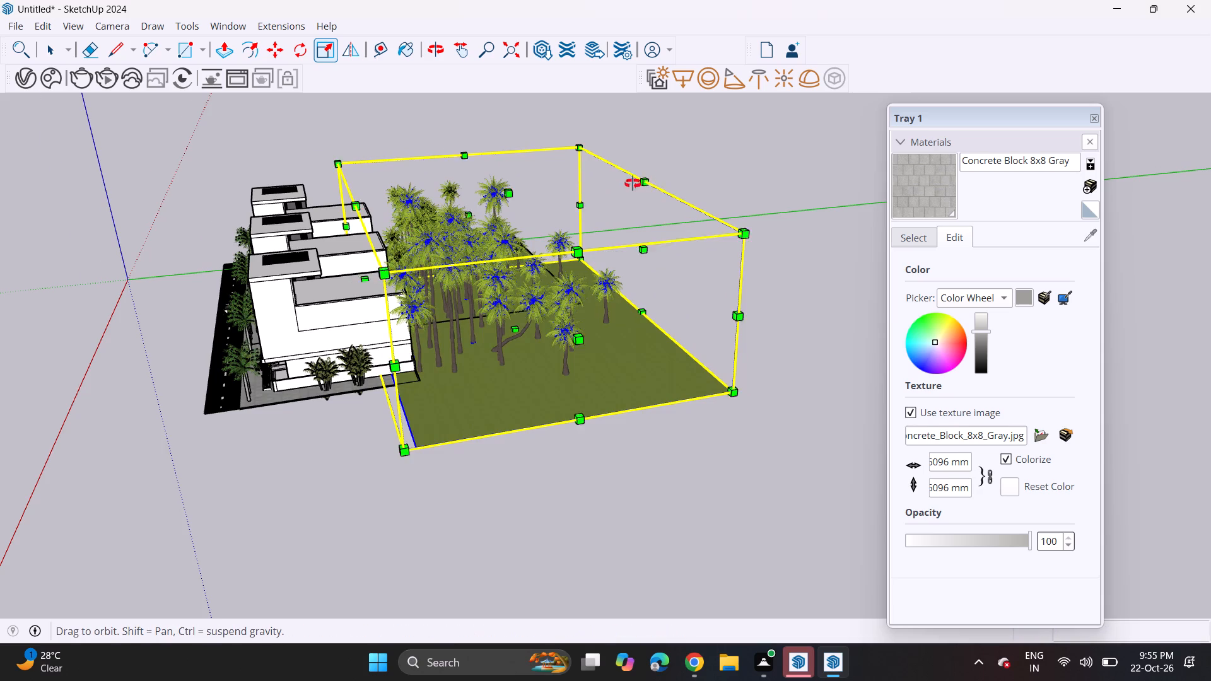
pyautogui.moveTo(633, 183); pyautogui.dragTo(156, 262, button='middle')
pyautogui.moveTo(687, 195); pyautogui.dragTo(367, 182, button='middle')
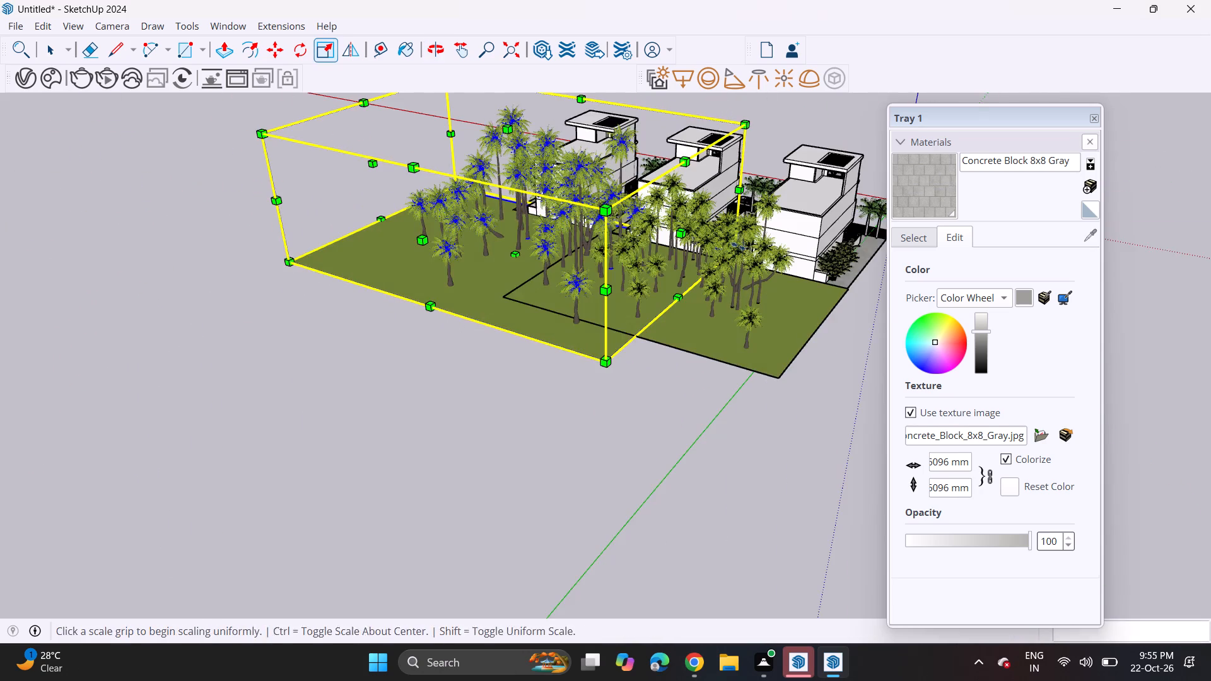
pyautogui.moveTo(735, 246); pyautogui.dragTo(262, 274, button='middle')
pyautogui.scroll(1, 474, 250)
pyautogui.press('space')
pyautogui.click(505, 314)
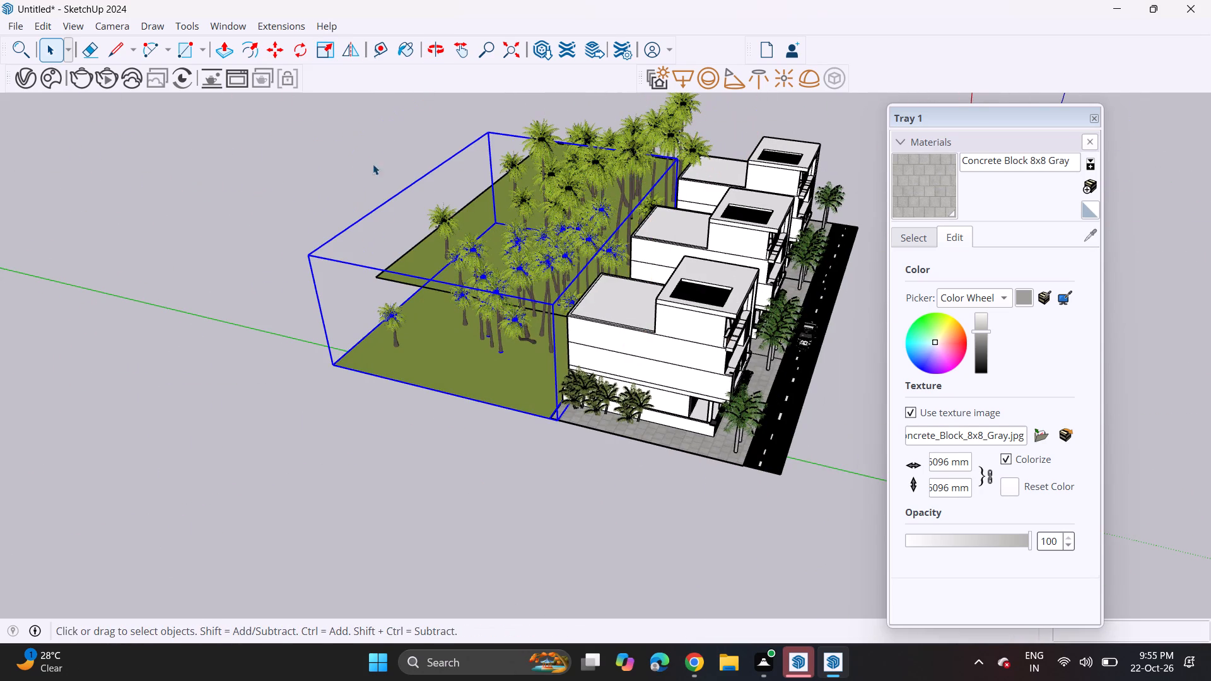
pyautogui.click(323, 50)
pyautogui.click(308, 253)
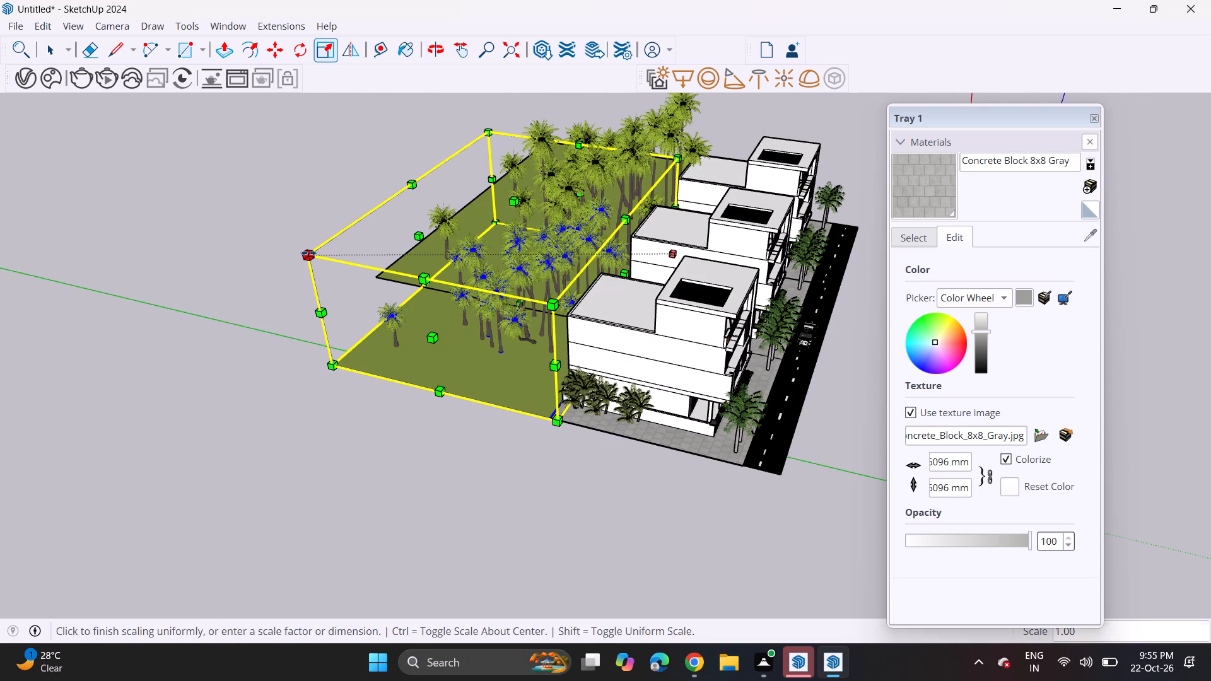
pyautogui.click(73, 250)
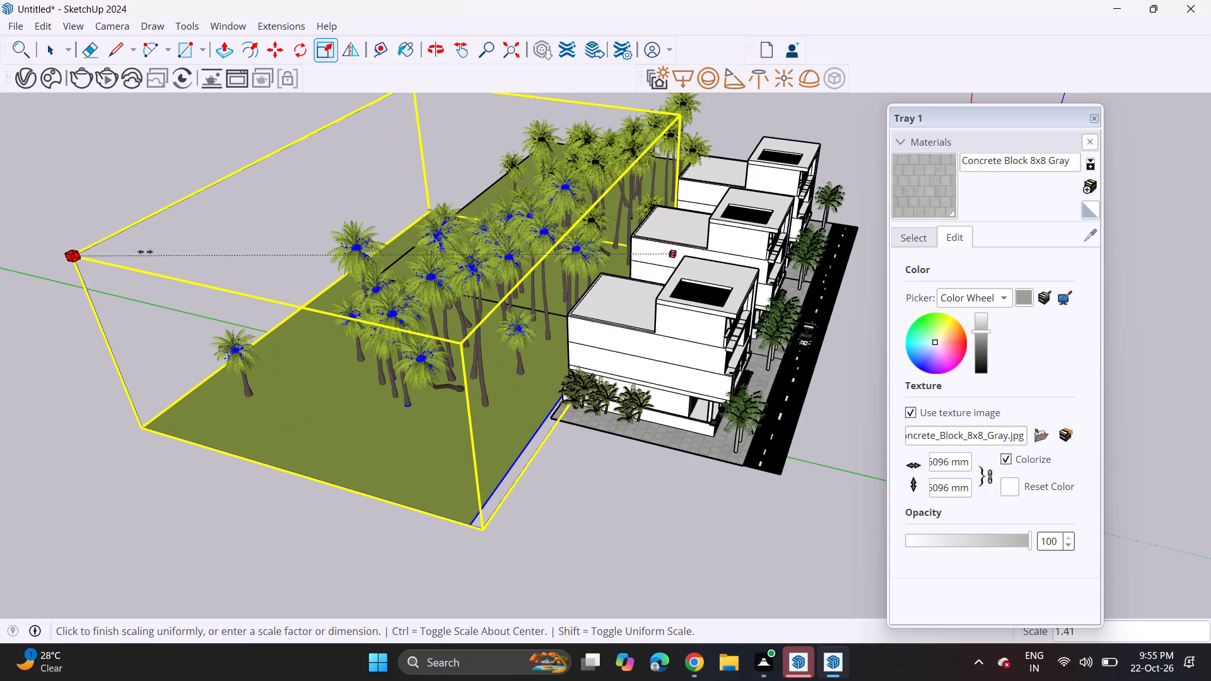
# Examine the enlarged coconut backdrop from the front of the three houses and clear the grove selection.
pyautogui.moveTo(641, 254); pyautogui.dragTo(234, 201, button='middle')
pyautogui.scroll(1, 234, 201)
pyautogui.keyDown('shift'); pyautogui.moveTo(578, 300); pyautogui.dragTo(260, 318, button='middle'); pyautogui.keyUp('shift')
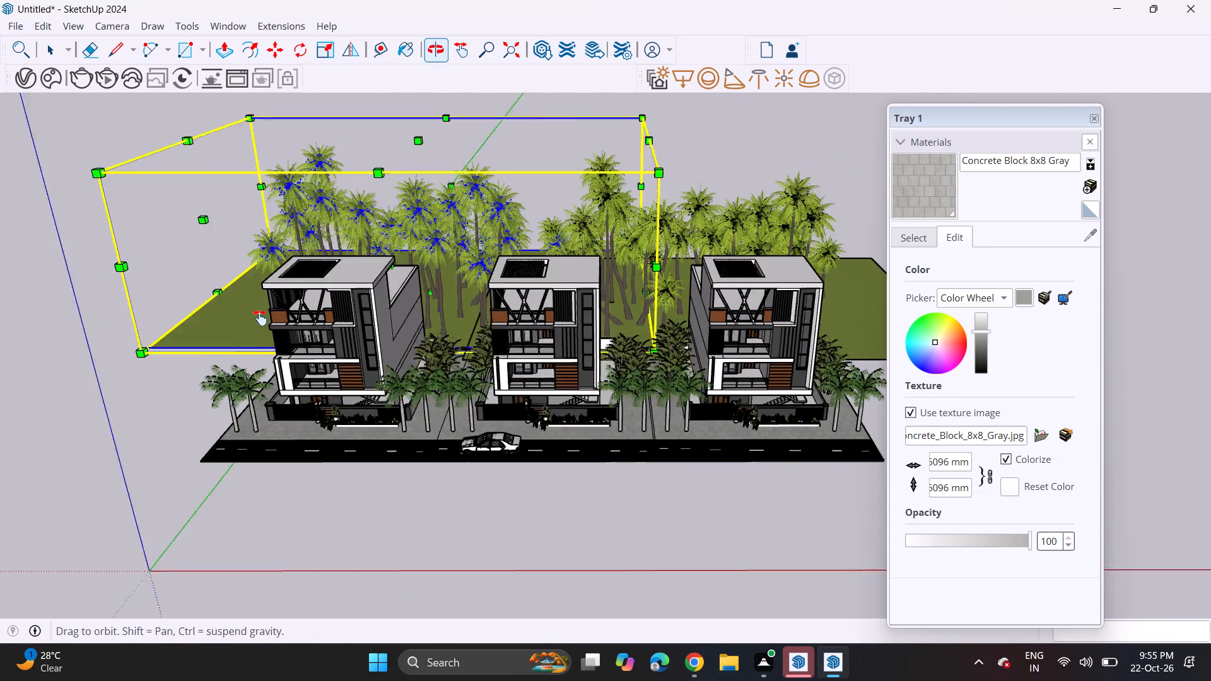
pyautogui.keyDown('shift'); pyautogui.scroll(1, 257, 319); pyautogui.keyUp('shift')
pyautogui.keyDown('shift'); pyautogui.moveTo(260, 318); pyautogui.dragTo(256, 320, button='middle'); pyautogui.keyUp('shift')
pyautogui.moveTo(496, 346); pyautogui.dragTo(524, 239, button='middle')
pyautogui.scroll(1, 525, 260)
pyautogui.scroll(4, 524, 327)
pyautogui.moveTo(528, 338); pyautogui.dragTo(522, 271, button='middle')
pyautogui.keyDown('shift'); pyautogui.scroll(1, 528, 288); pyautogui.keyUp('shift')
pyautogui.press('space')
pyautogui.click(622, 318)
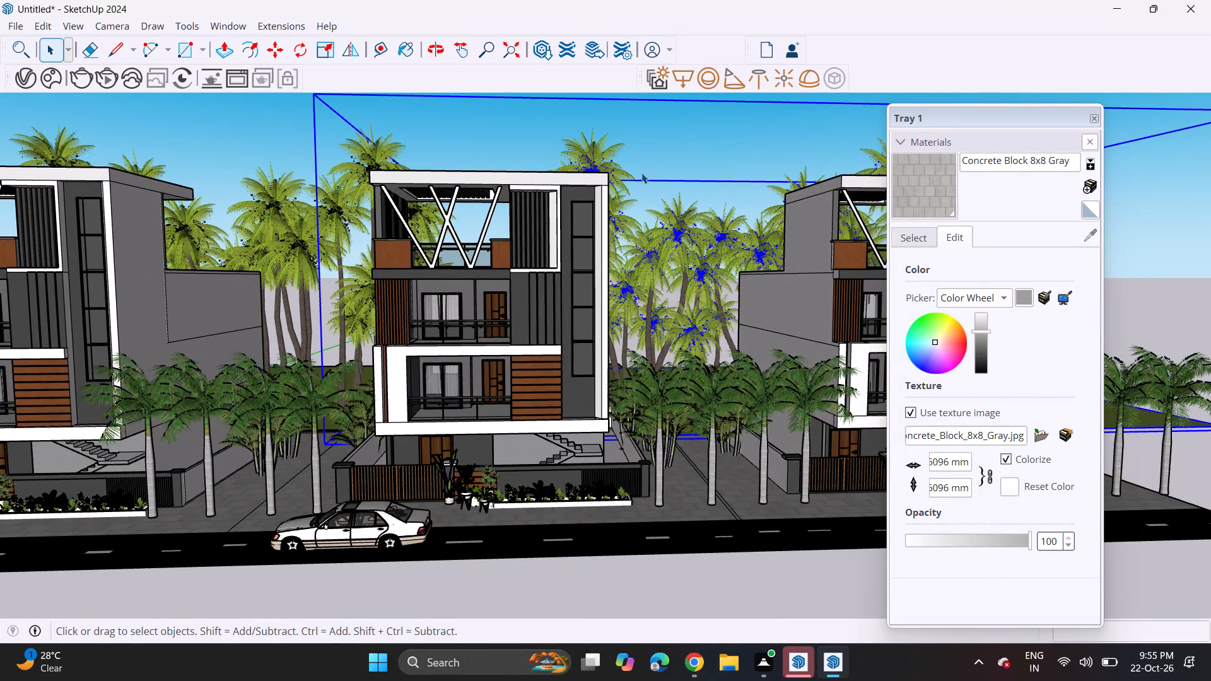
pyautogui.click(654, 153)
# Frame the middle house at street level from the front, with the car, street palms and coconut backdrop in view.
pyautogui.moveTo(561, 356); pyautogui.dragTo(589, 356, button='middle')
pyautogui.scroll(1, 588, 354)
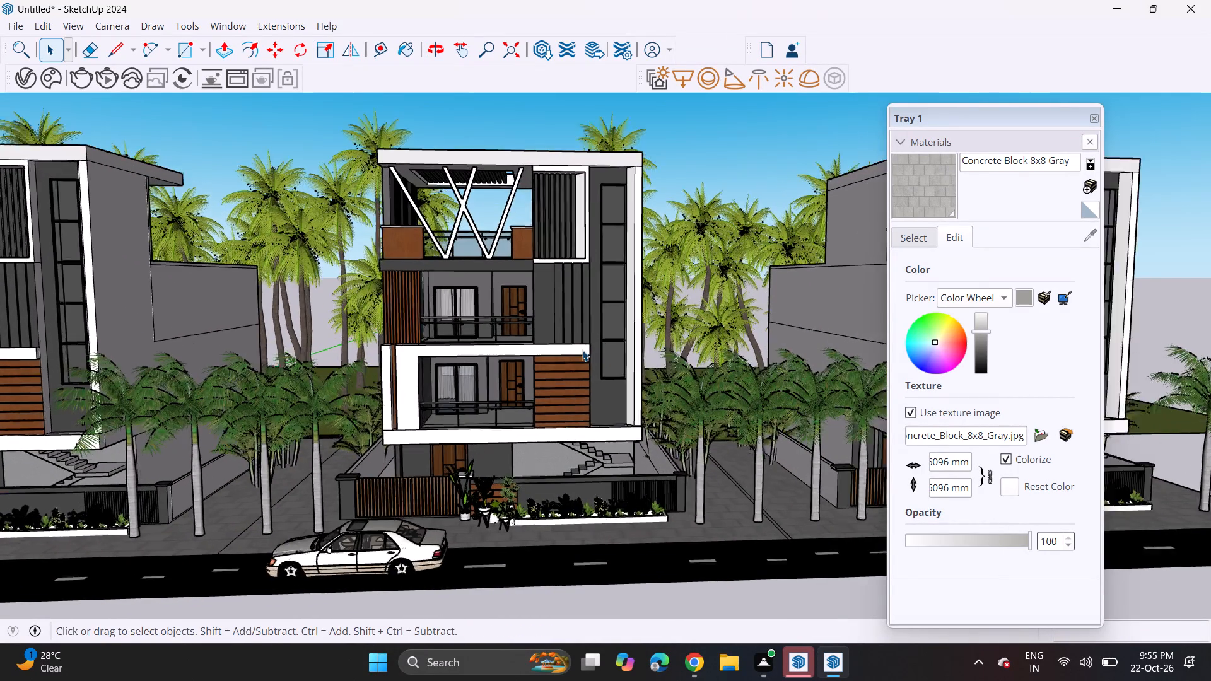
pyautogui.scroll(1, 582, 350)
pyautogui.moveTo(576, 346); pyautogui.dragTo(568, 305, button='middle')
pyautogui.scroll(1, 575, 346)
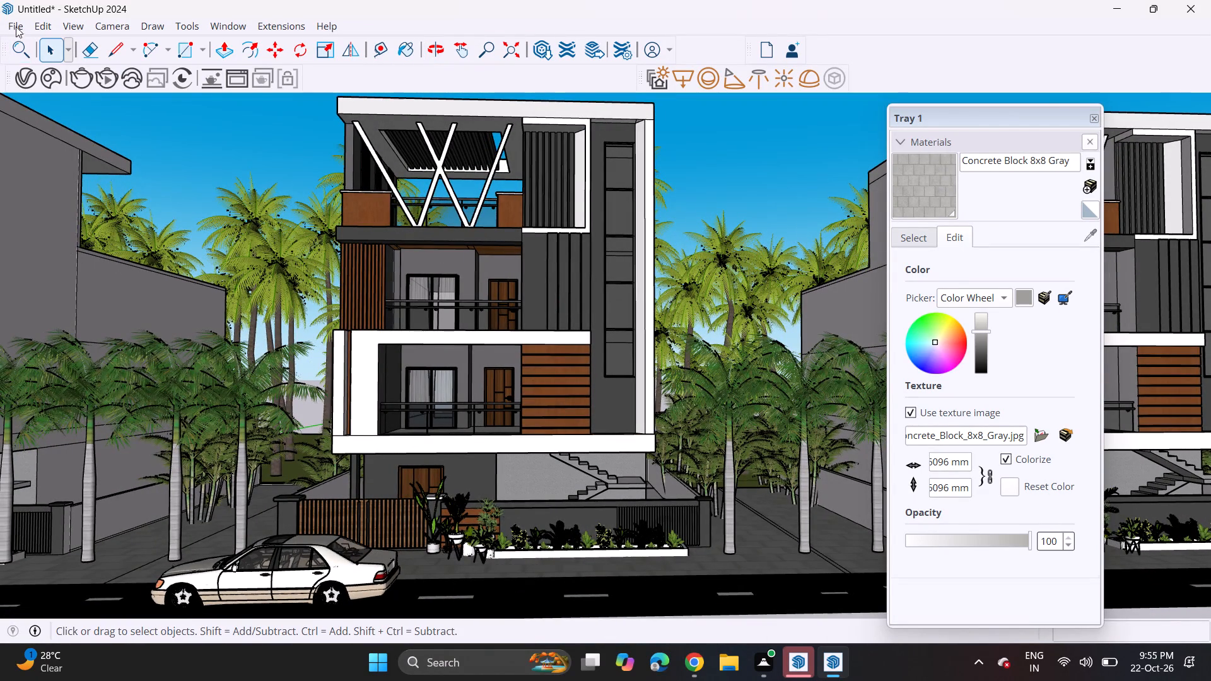
pyautogui.click(16, 25)
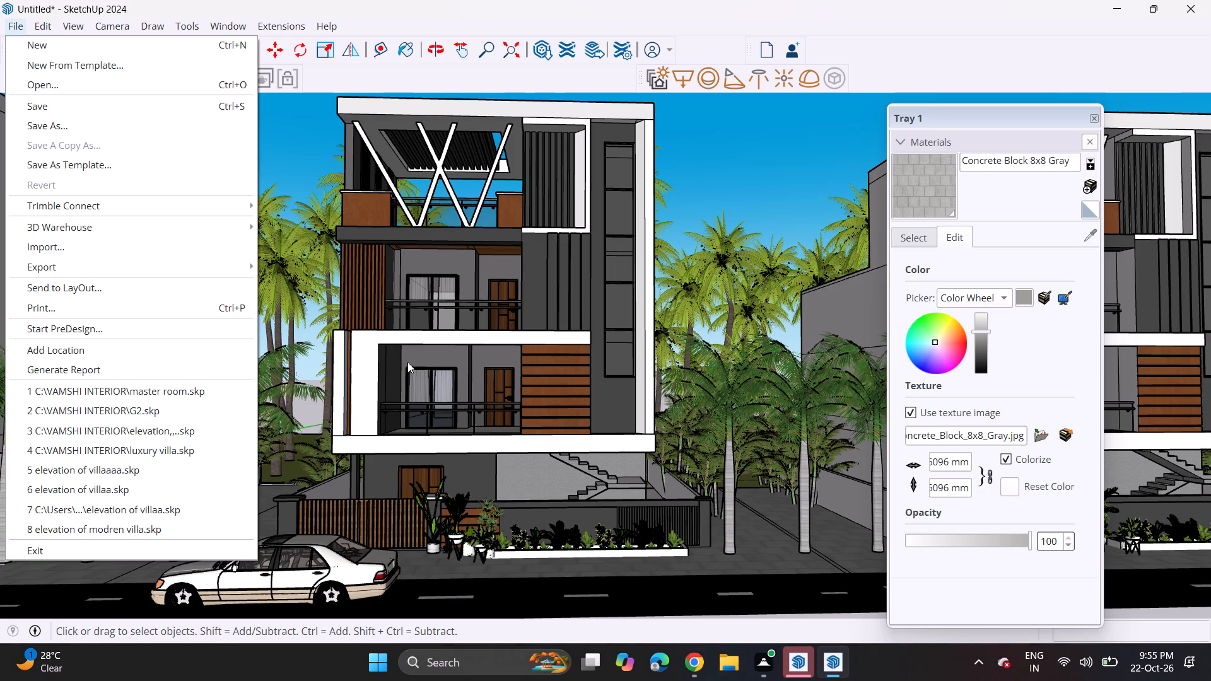
pyautogui.click(782, 213)
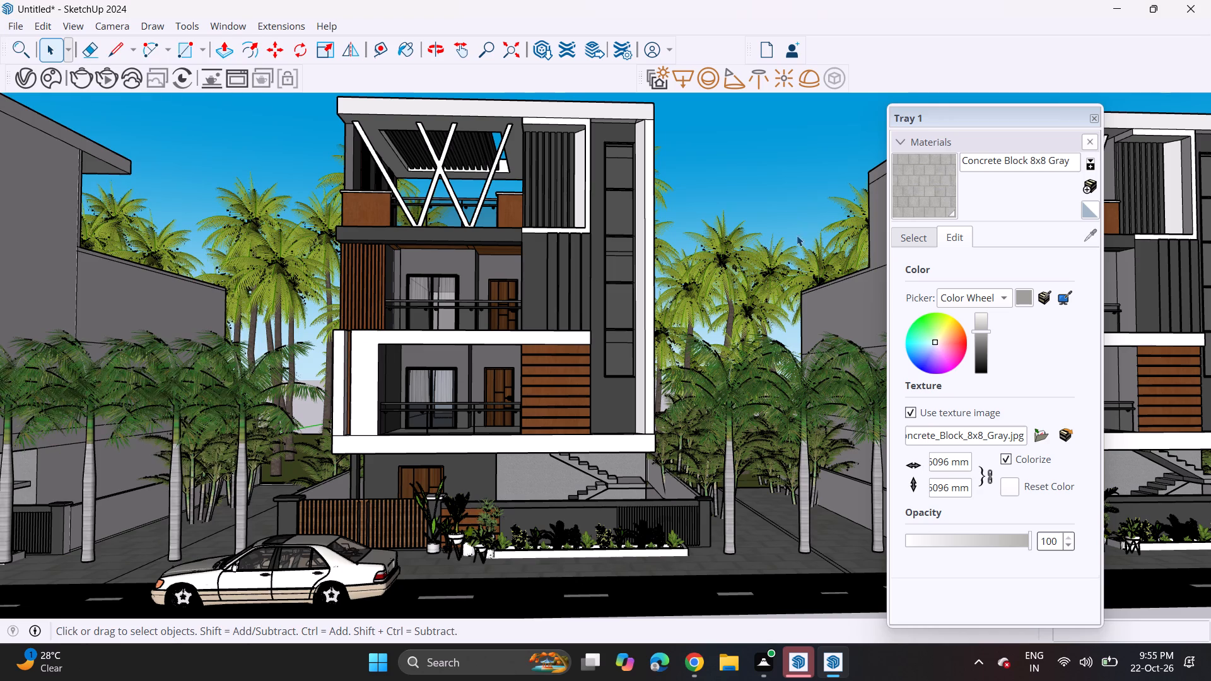
pyautogui.keyDown('shift'); pyautogui.moveTo(629, 294); pyautogui.dragTo(686, 302, button='middle'); pyautogui.keyUp('shift')
pyautogui.moveTo(687, 302); pyautogui.dragTo(643, 289, button='middle')
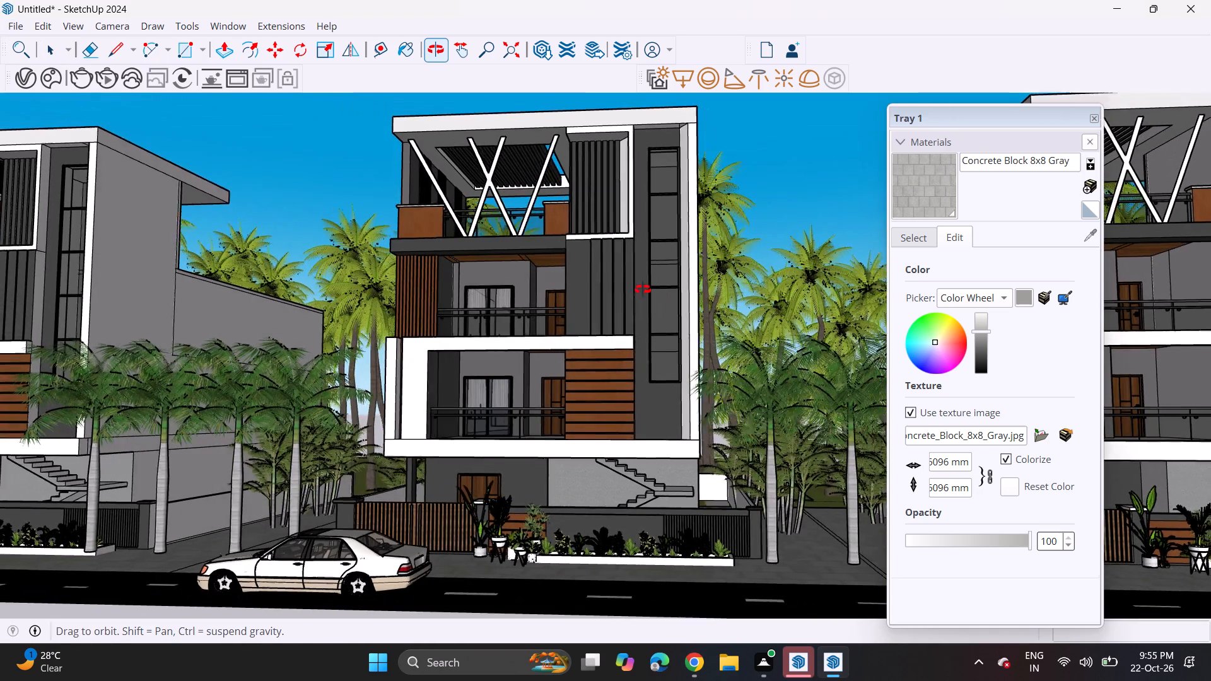
pyautogui.moveTo(643, 289); pyautogui.dragTo(650, 291, button='middle')
pyautogui.scroll(1, 650, 291)
pyautogui.scroll(-3, 651, 295)
pyautogui.moveTo(652, 295); pyautogui.dragTo(675, 310, button='middle')
pyautogui.scroll(1, 675, 303)
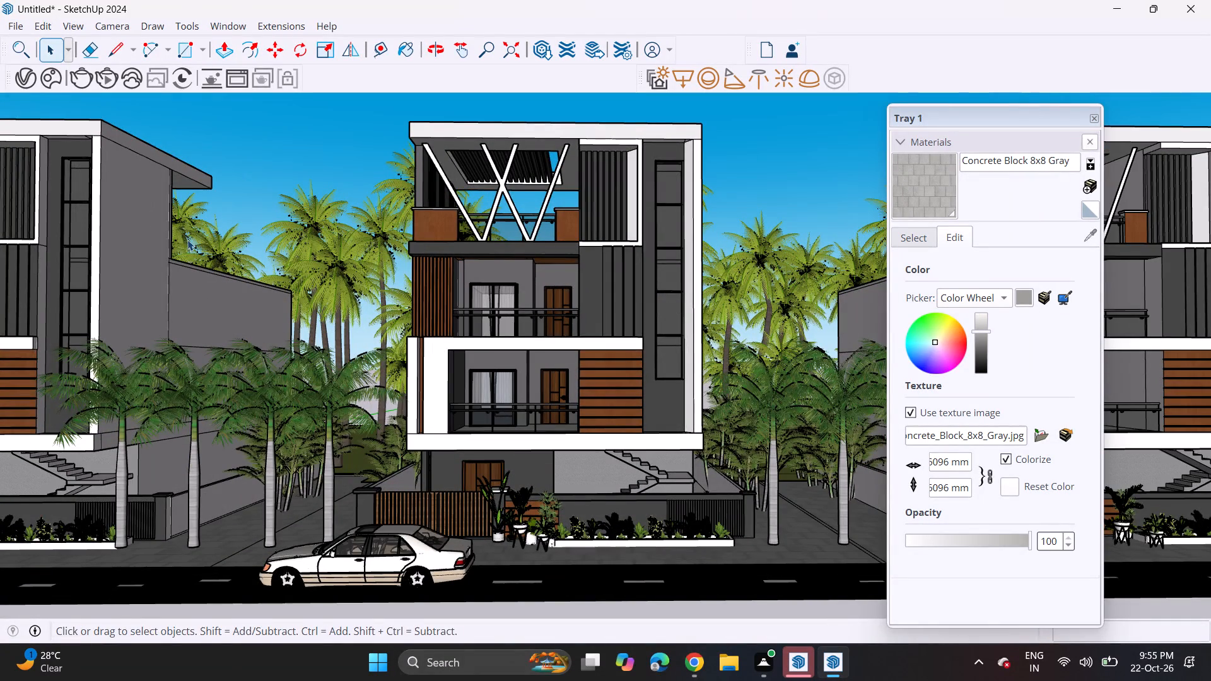
# Start saving the model under a new name as a SketchUp model in Documents, clearing the default file name.
pyautogui.click(21, 27)
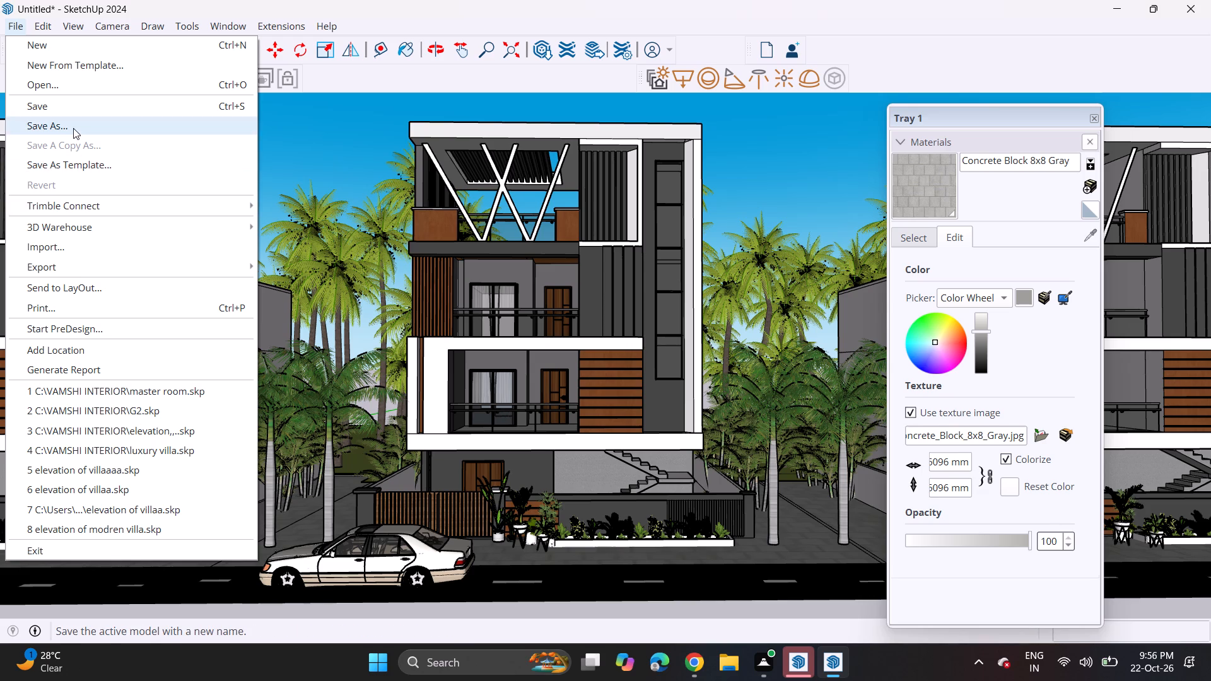
pyautogui.click(74, 127)
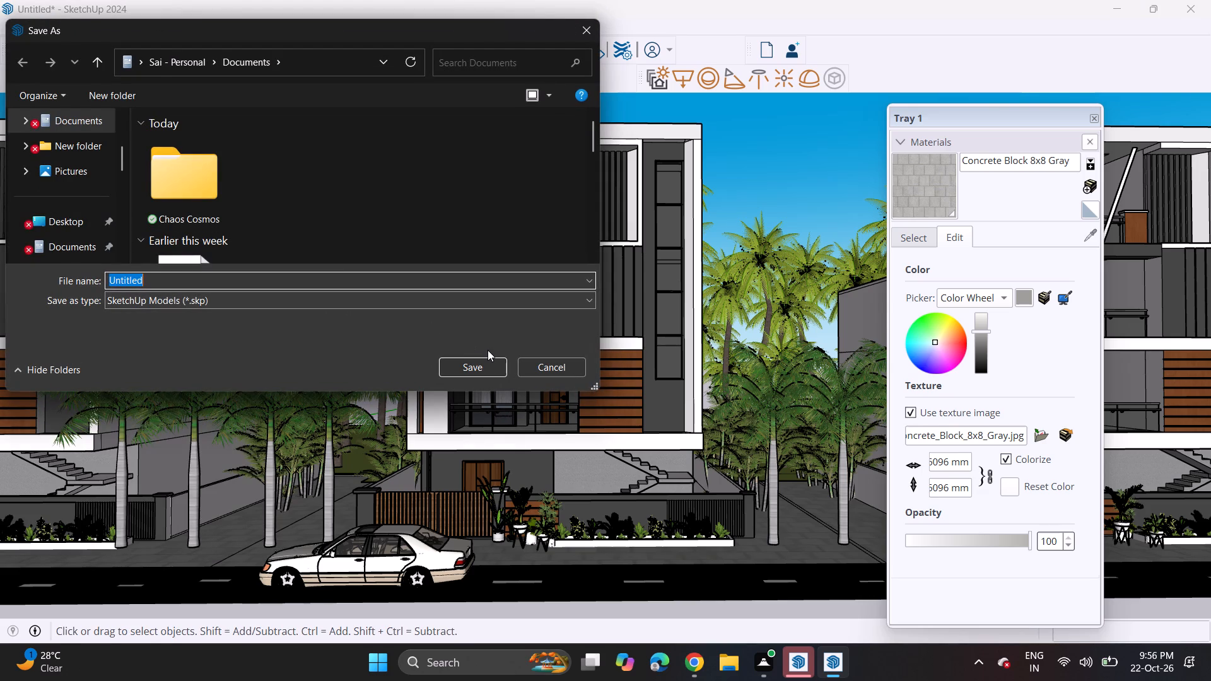
pyautogui.press('BackSpace')
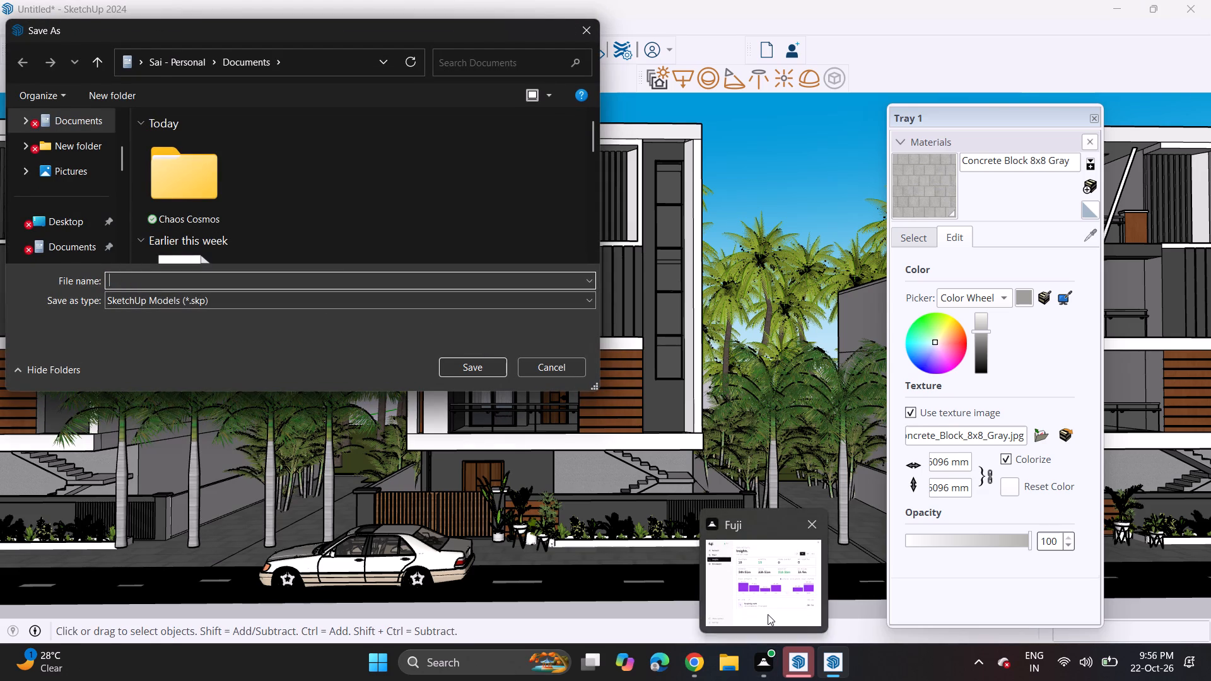
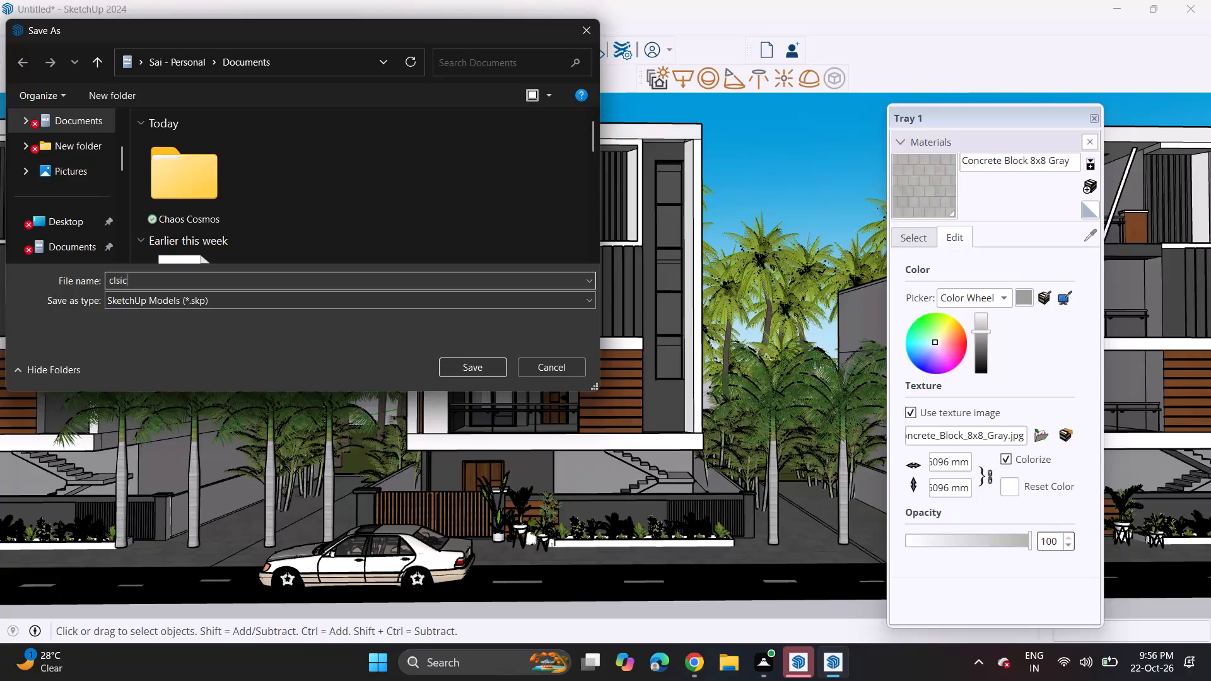
# Save the model as "classic buidling" in SketchUp Models (*.skp) format in the VAMSHI INTERIOR folder.
pyautogui.press('space')
pyautogui.press('b')
pyautogui.press('BackSpace')
pyautogui.press('BackSpace')
pyautogui.press('BackSpace')
pyautogui.press('BackSpace')
pyautogui.press('BackSpace')
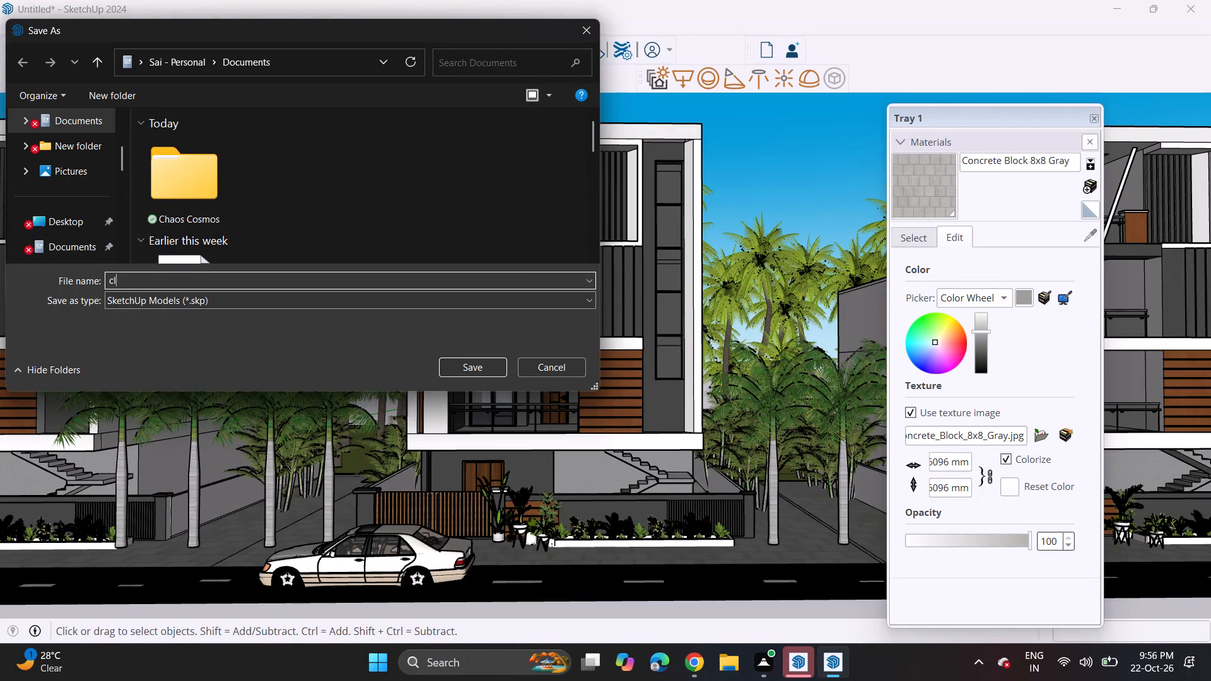
pyautogui.press('BackSpace')
pyautogui.write('lassic buidlin g')
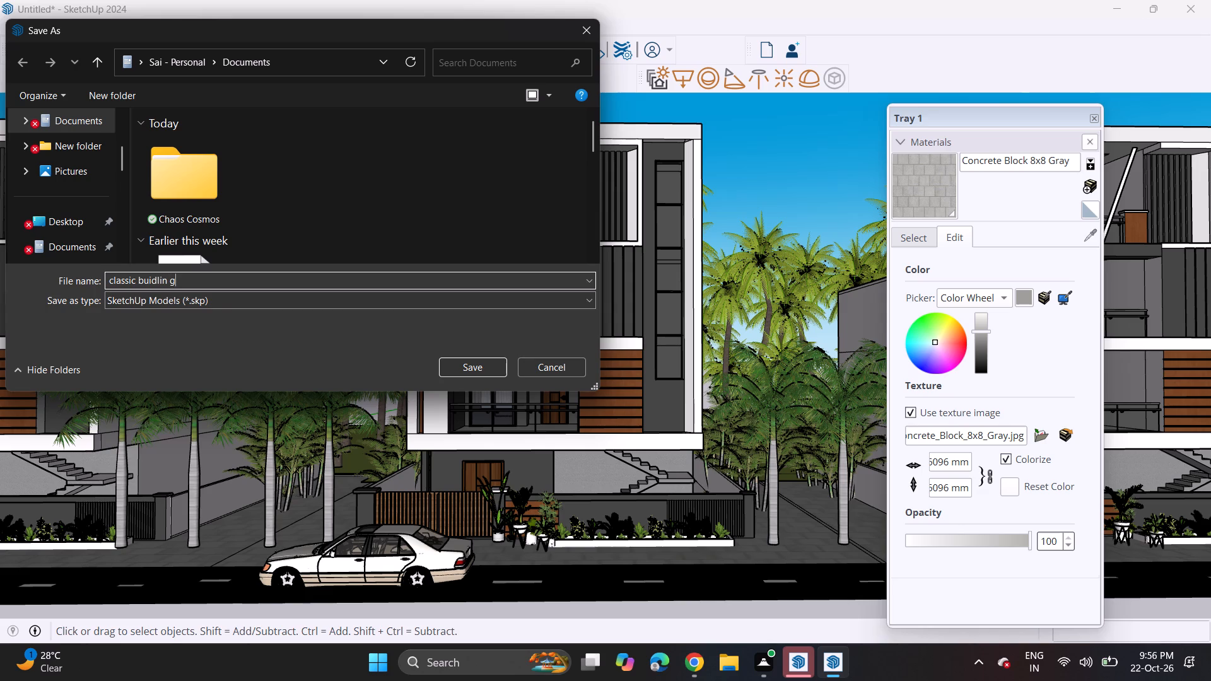
pyautogui.press('BackSpace')
pyautogui.press('BackSpace')
pyautogui.press('g')
pyautogui.click(386, 57)
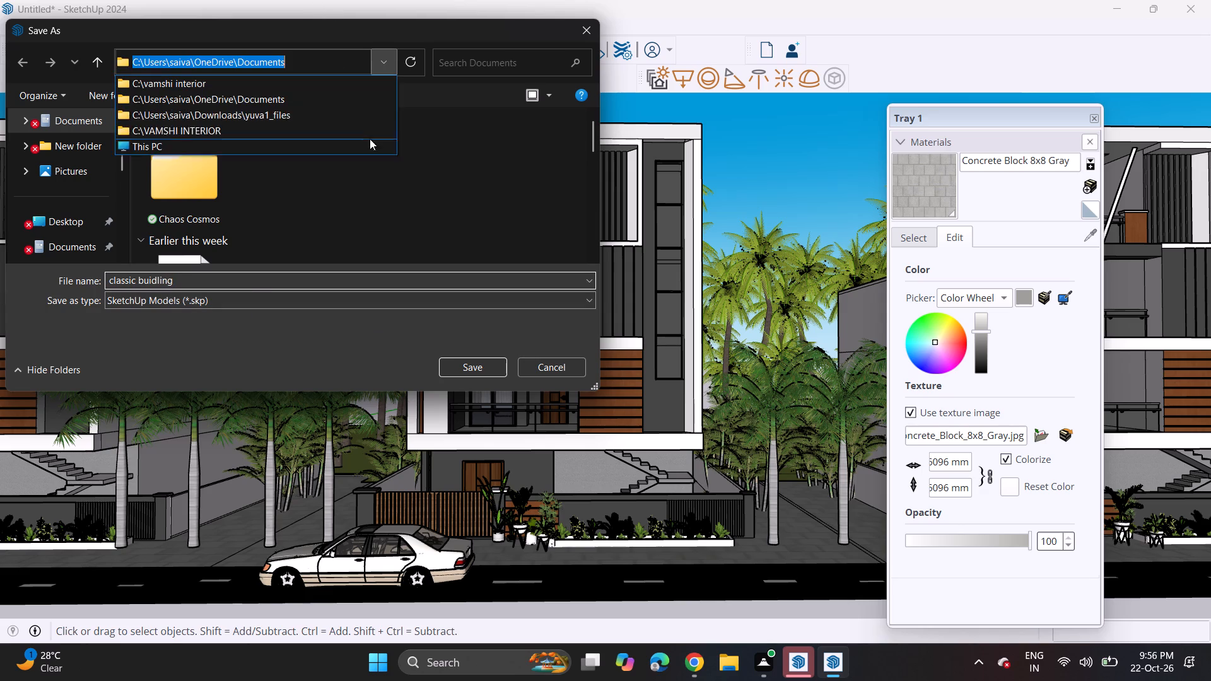
pyautogui.click(336, 123)
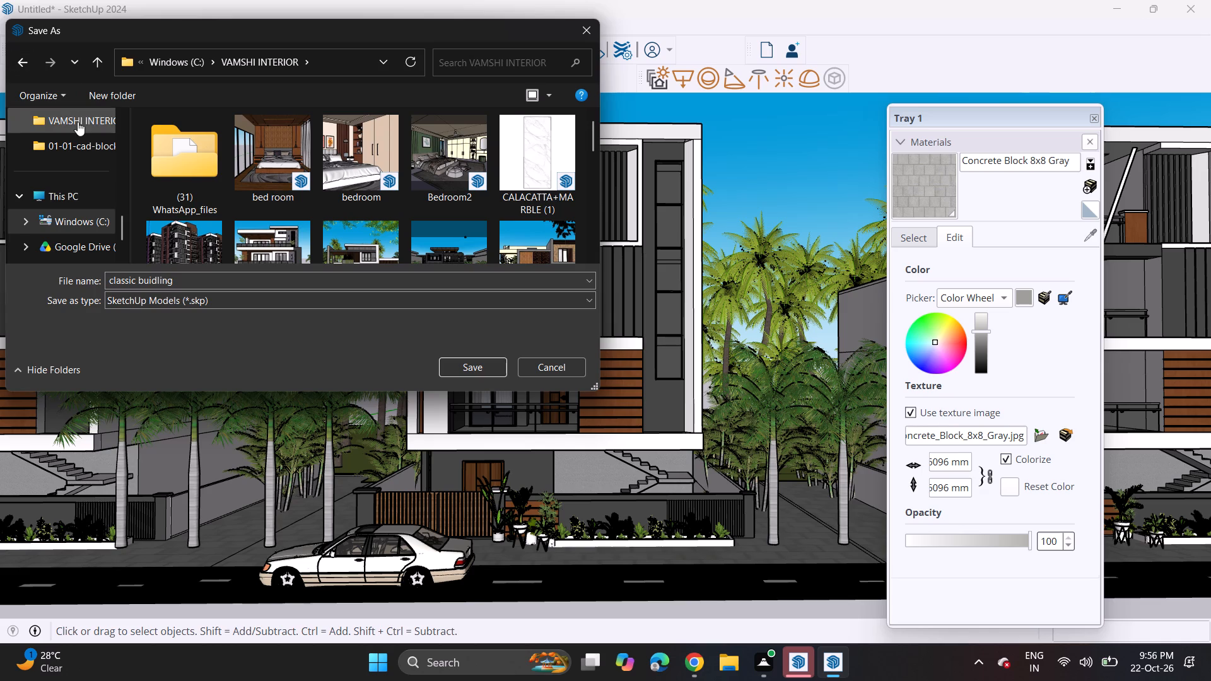
pyautogui.click(78, 122)
pyautogui.click(451, 362)
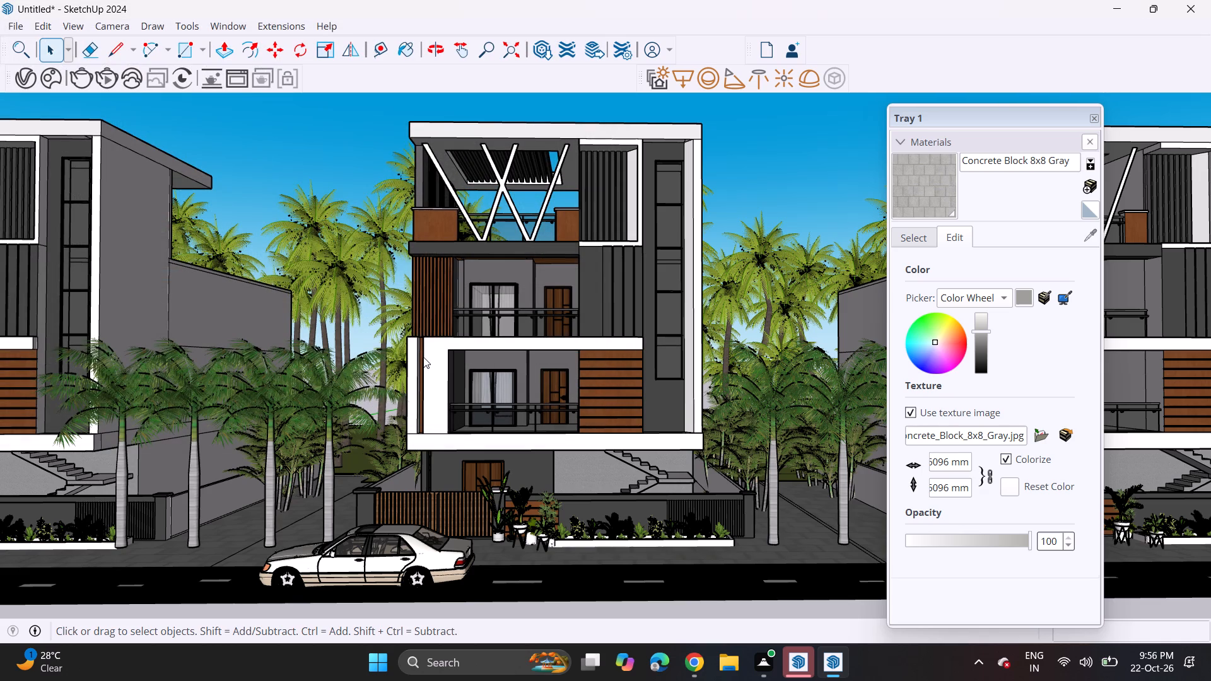
# Export the current view as a 2D PNG graphic named "classic buidling" in the VAMSHI INTERIOR folder.
pyautogui.click(19, 25)
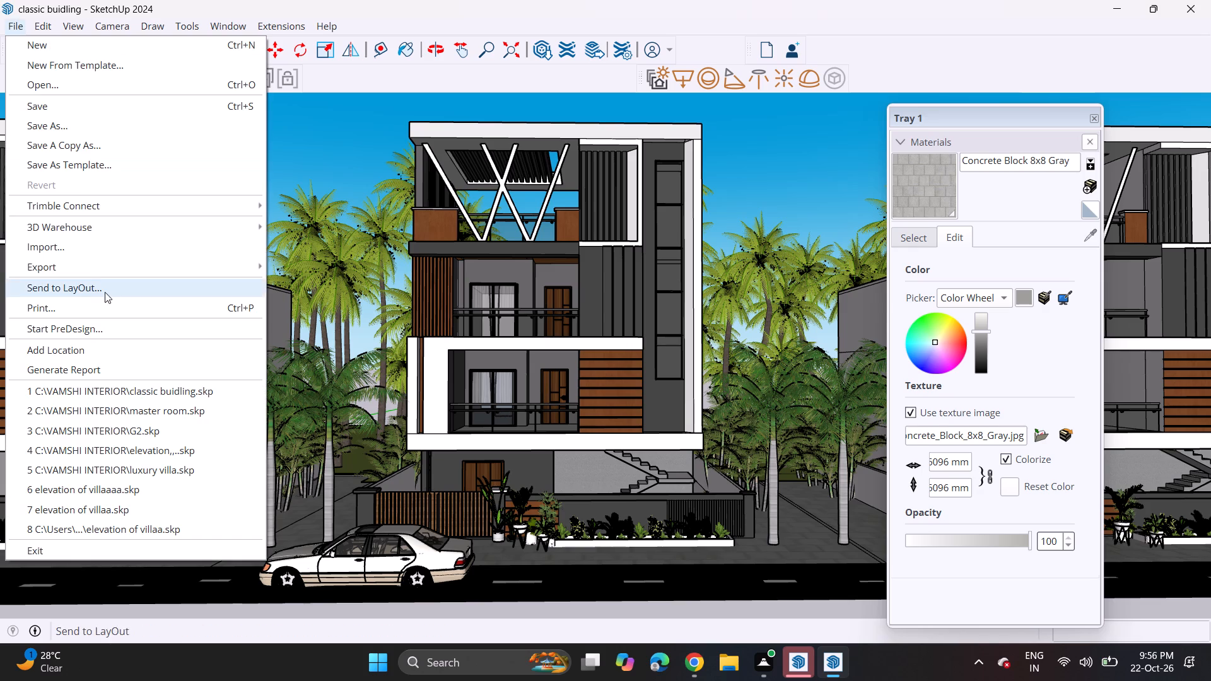
pyautogui.click(99, 269)
pyautogui.click(297, 291)
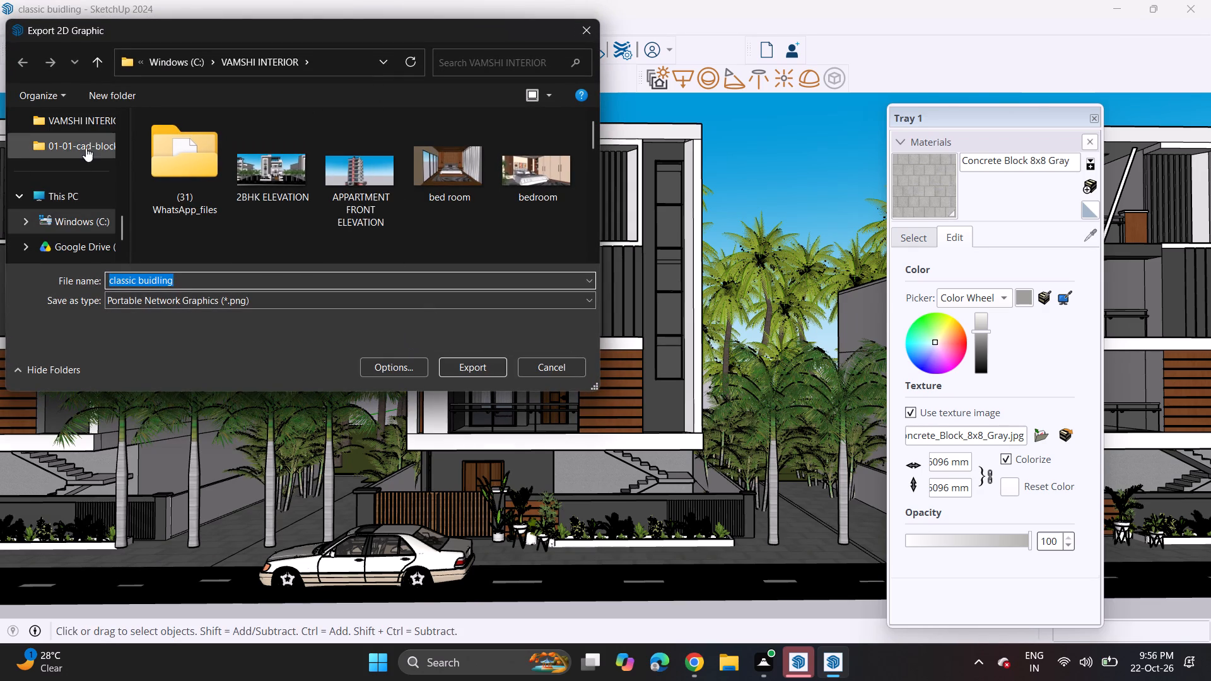
pyautogui.click(88, 128)
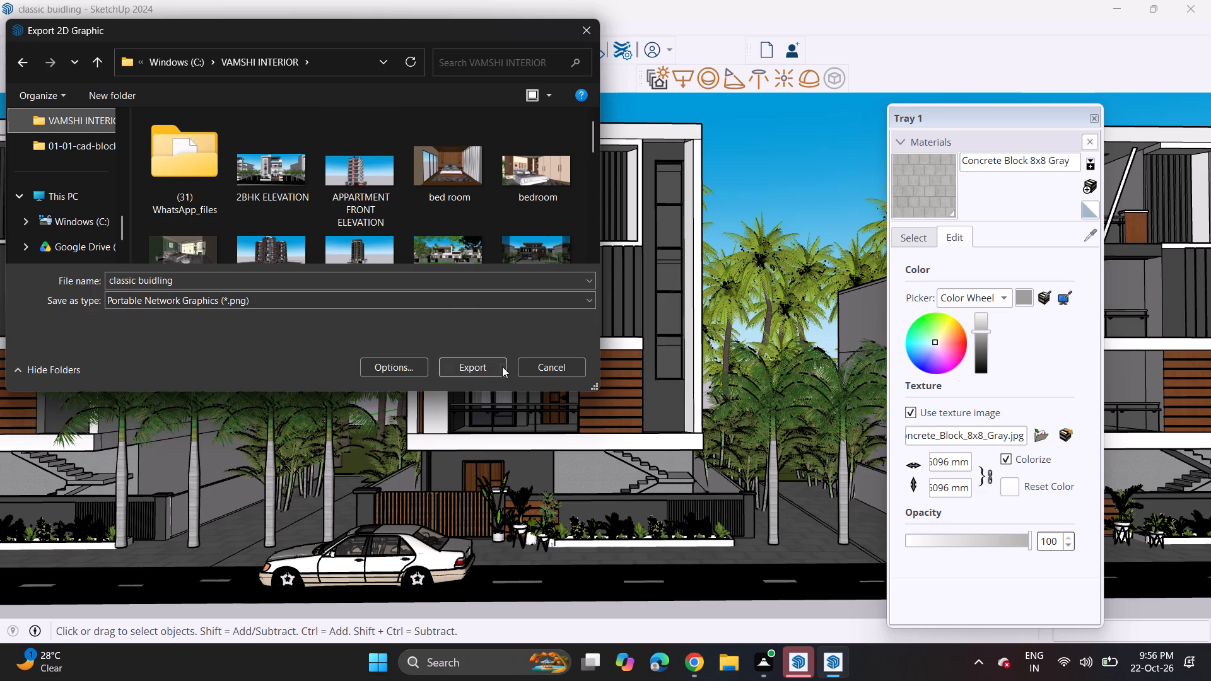
pyautogui.click(489, 364)
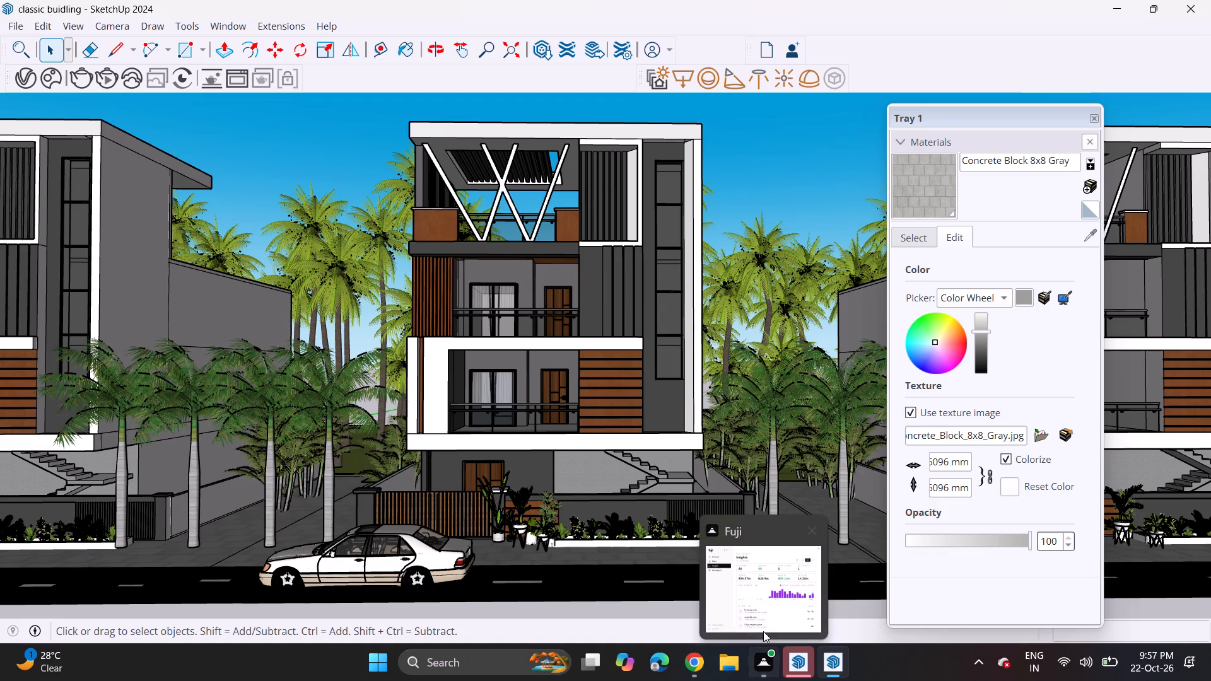
# Examine the central building's front facade, balconies and the street in front from several low and angled viewpoints.
pyautogui.press('space')
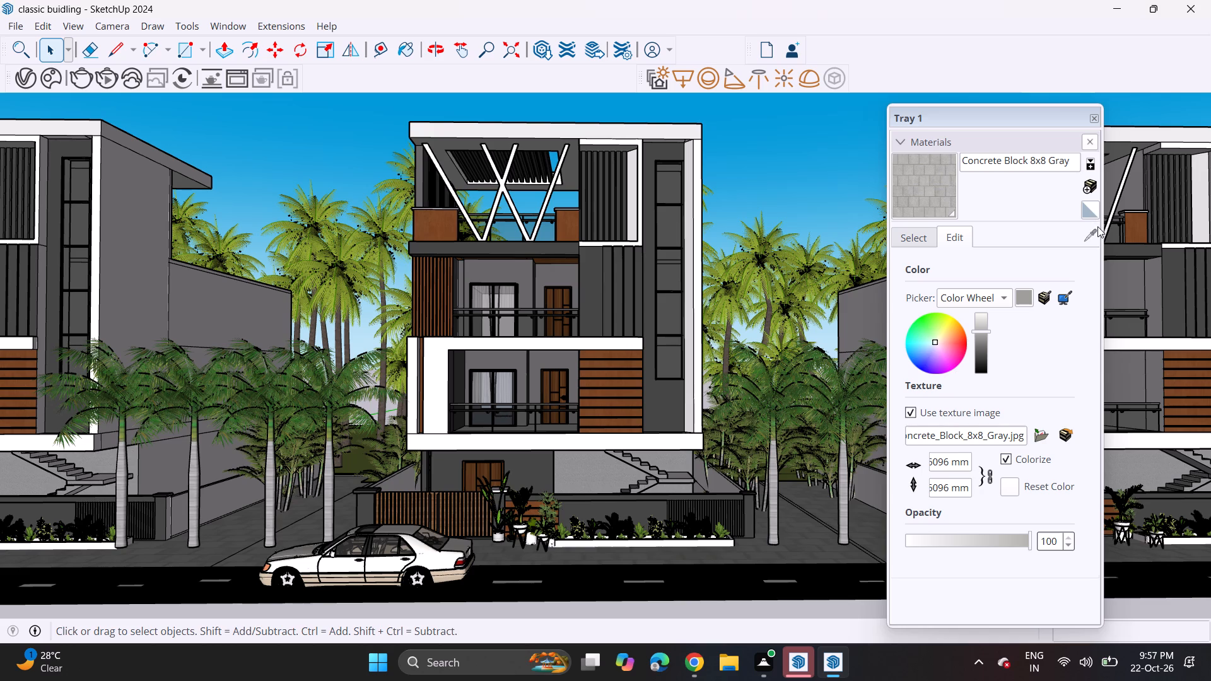
pyautogui.moveTo(1058, 144); pyautogui.dragTo(1104, 131, button='middle')
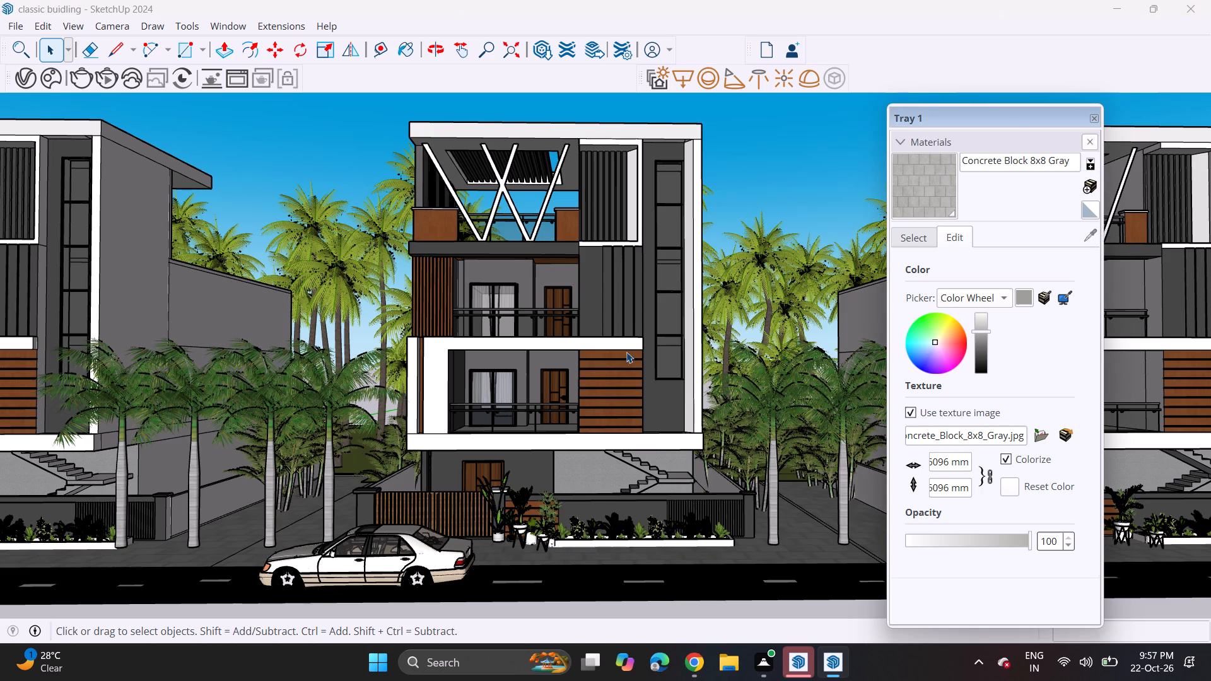
pyautogui.moveTo(477, 393); pyautogui.dragTo(436, 368, button='middle')
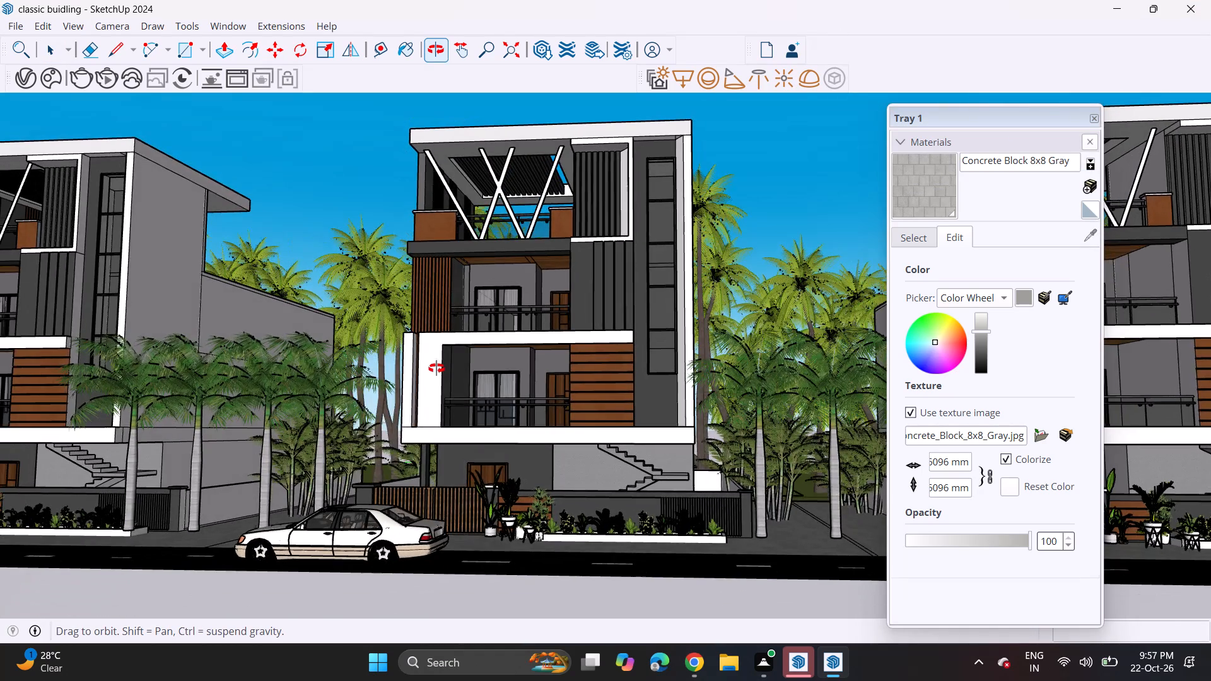
pyautogui.moveTo(436, 368); pyautogui.dragTo(597, 296, button='middle')
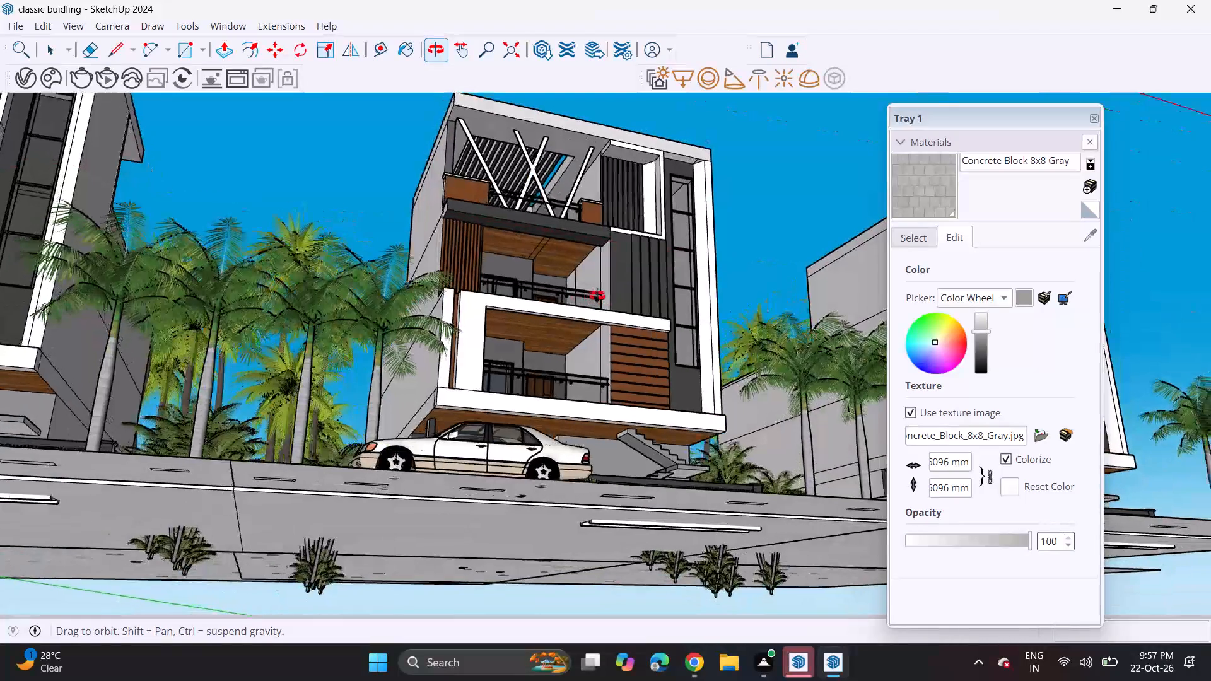
pyautogui.moveTo(597, 296); pyautogui.dragTo(599, 295, button='middle')
pyautogui.scroll(-1, 599, 295)
pyautogui.scroll(-2, 585, 366)
pyautogui.moveTo(568, 375); pyautogui.dragTo(531, 369, button='middle')
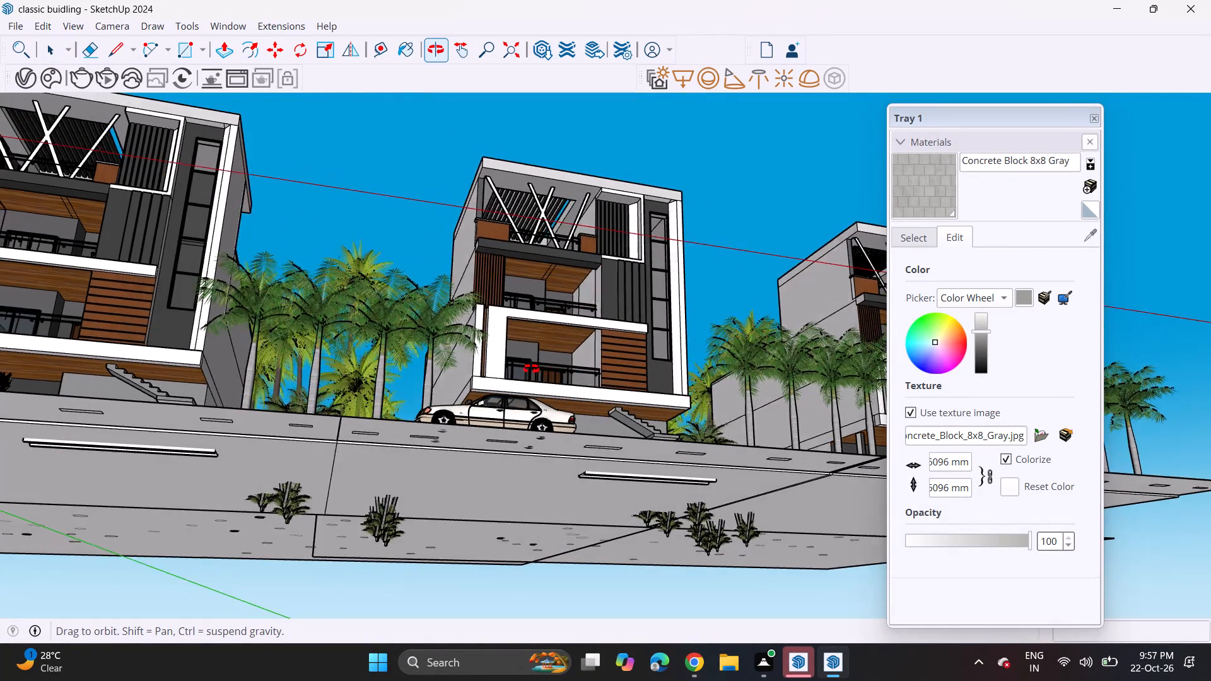
pyautogui.moveTo(531, 369); pyautogui.dragTo(455, 379, button='middle')
pyautogui.scroll(1, 455, 379)
pyautogui.scroll(4, 604, 353)
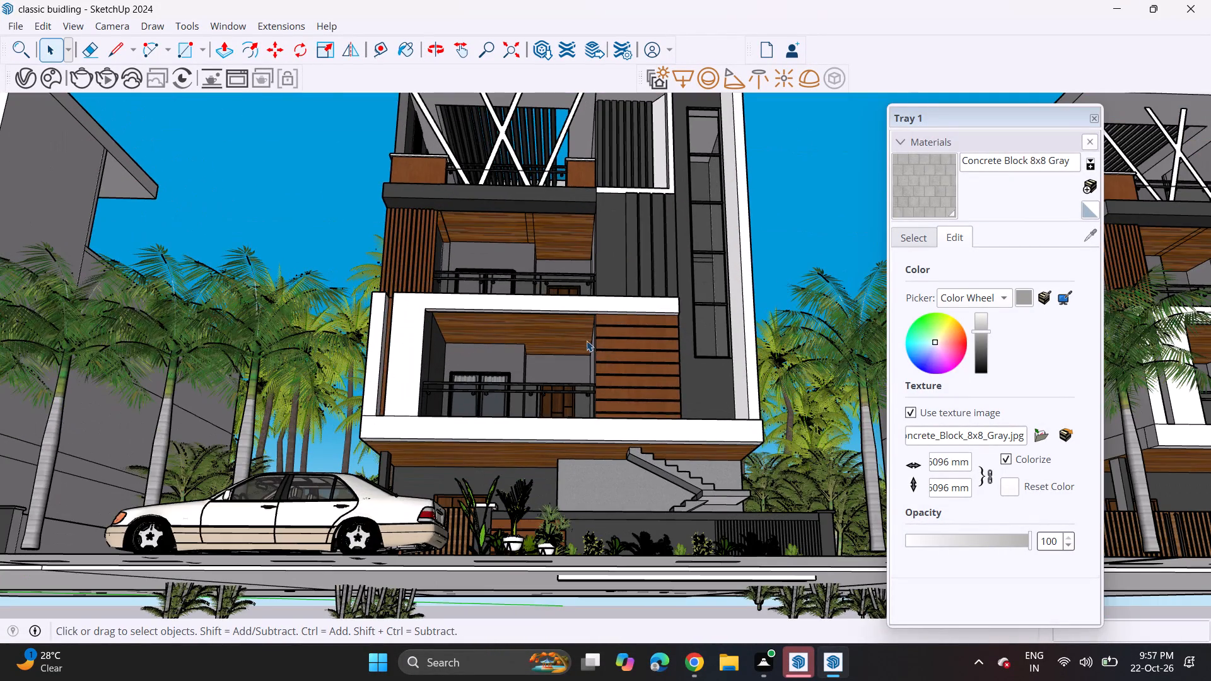
pyautogui.scroll(-3, 586, 339)
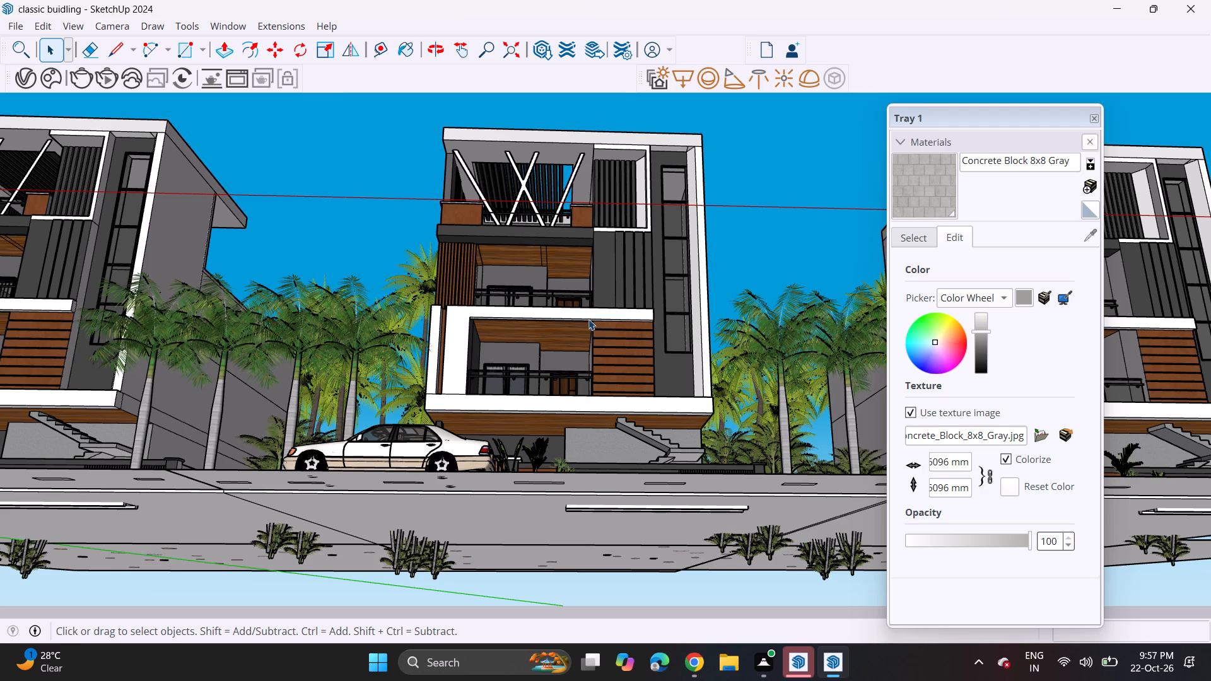
pyautogui.click(588, 319)
pyautogui.scroll(1, 588, 319)
pyautogui.middleClick(588, 319)
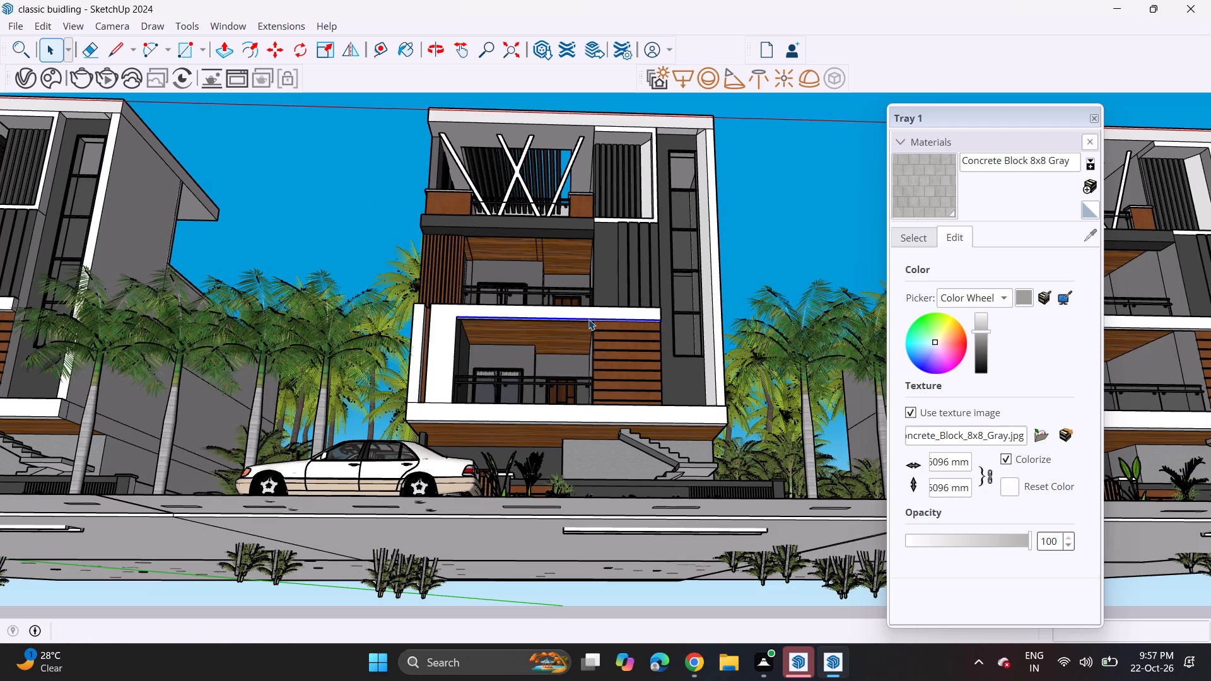
pyautogui.moveTo(558, 474); pyautogui.dragTo(559, 480, button='middle')
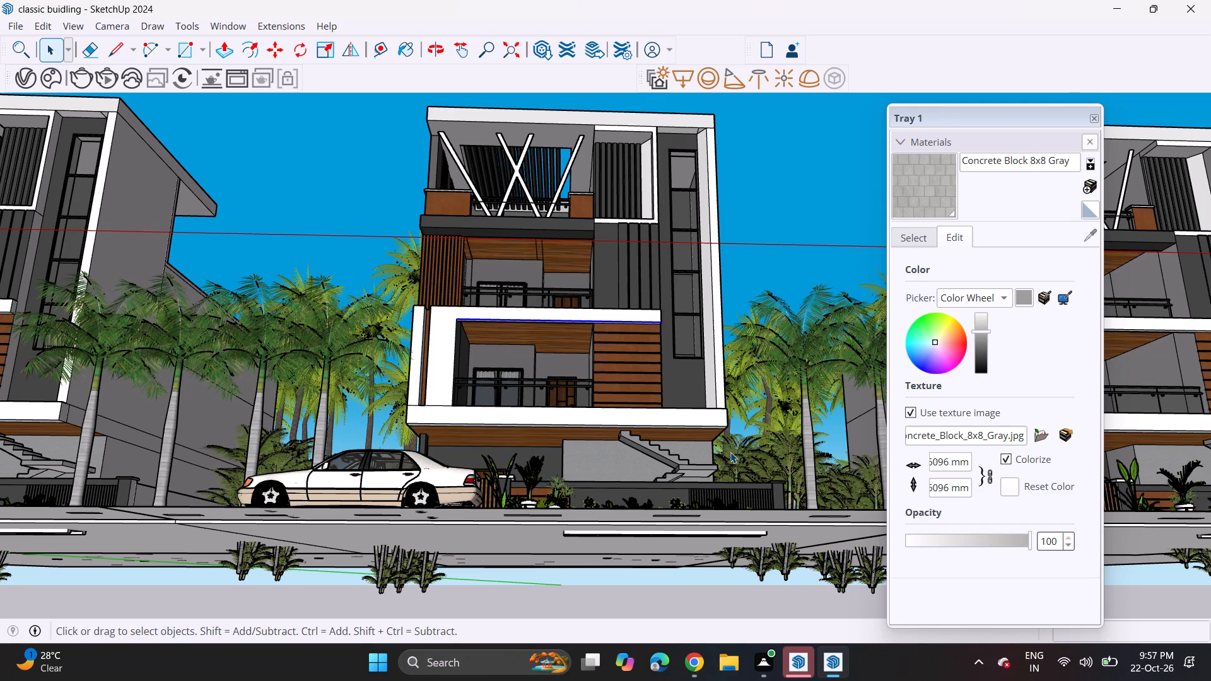
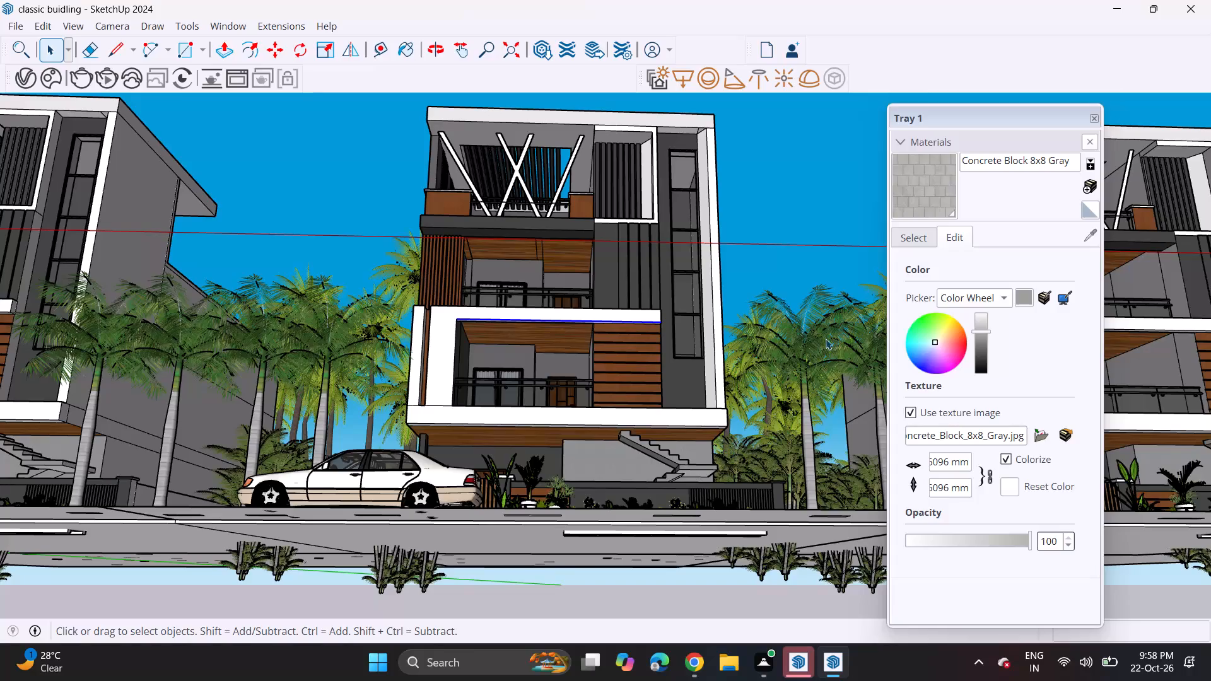
# Examine the central building's front facade, the palm trees beside it and the neighbouring building from frontal, close and angled street-level viewpoints.
pyautogui.moveTo(835, 268); pyautogui.dragTo(863, 267, button='middle')
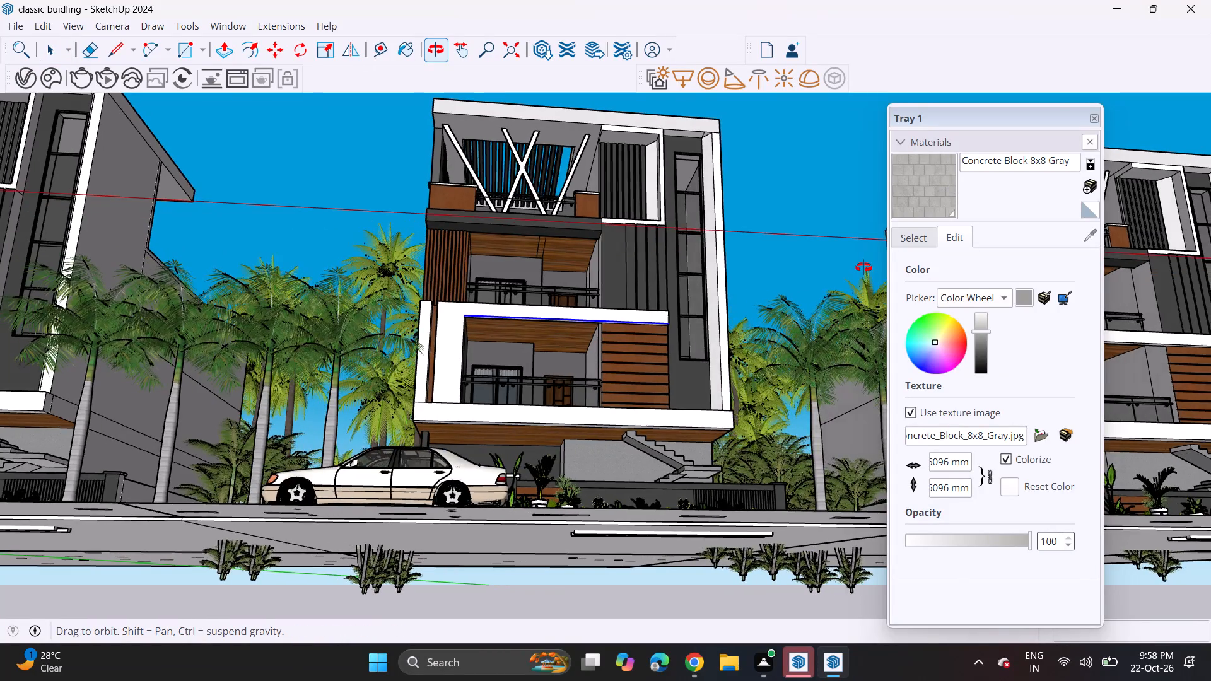
pyautogui.moveTo(863, 267); pyautogui.dragTo(824, 277, button='middle')
pyautogui.click(822, 276)
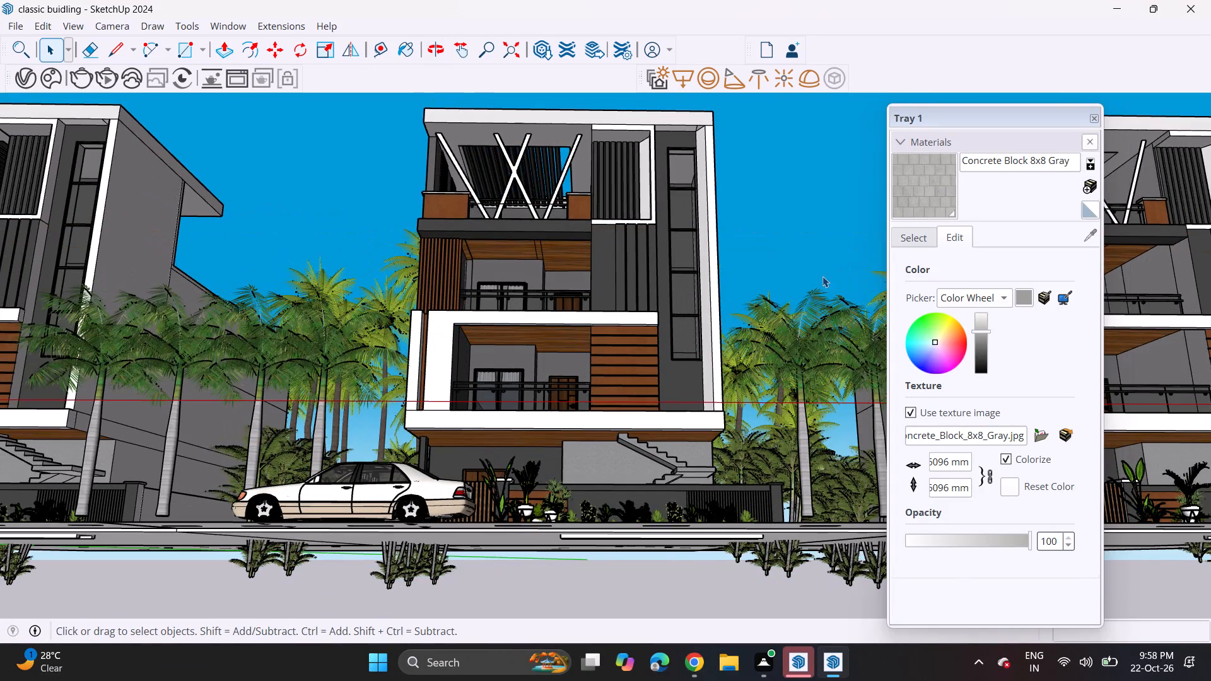
pyautogui.scroll(-6, 822, 276)
pyautogui.scroll(7, 857, 240)
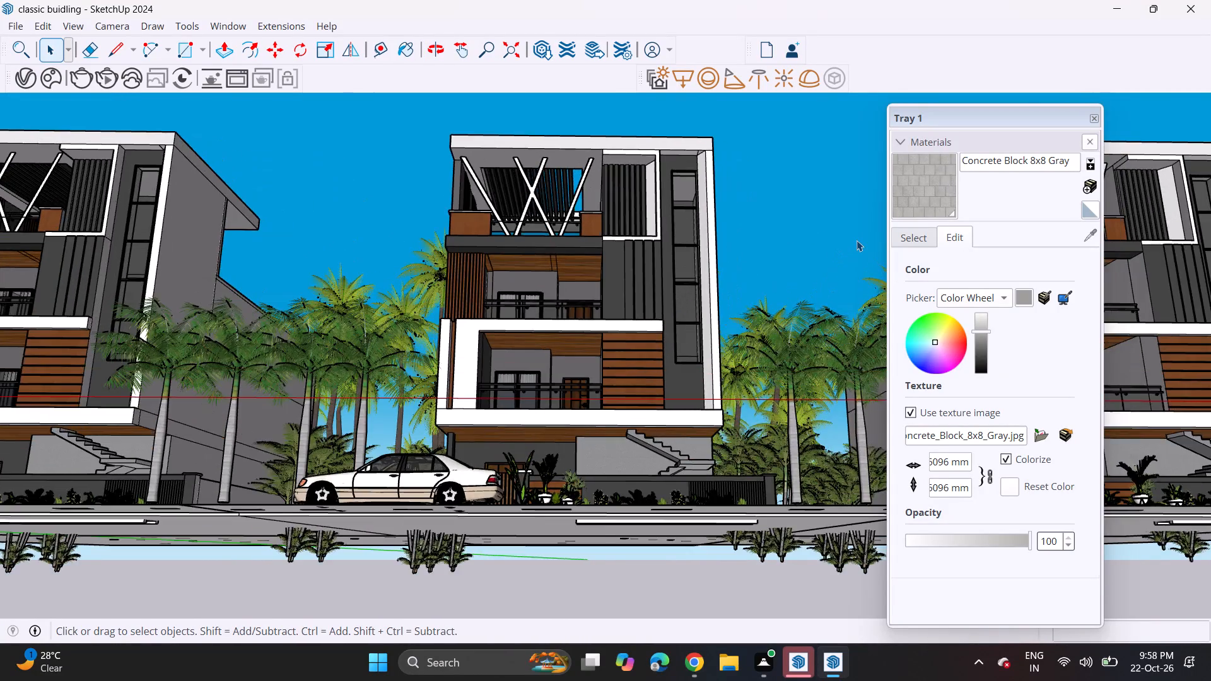
pyautogui.scroll(3, 857, 240)
pyautogui.middleClick(857, 240)
pyautogui.scroll(1, 857, 240)
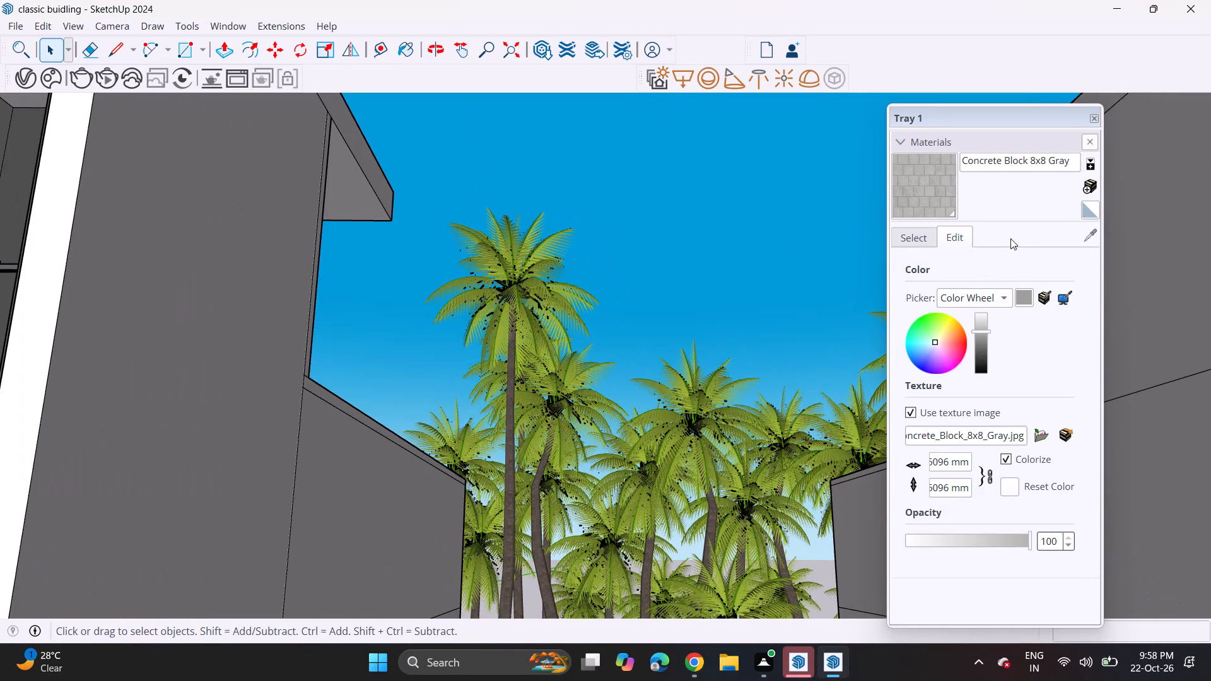
pyautogui.moveTo(1026, 244); pyautogui.dragTo(925, 276, button='middle')
pyautogui.scroll(-1, 1007, 250)
pyautogui.moveTo(1007, 250); pyautogui.dragTo(1001, 256, button='middle')
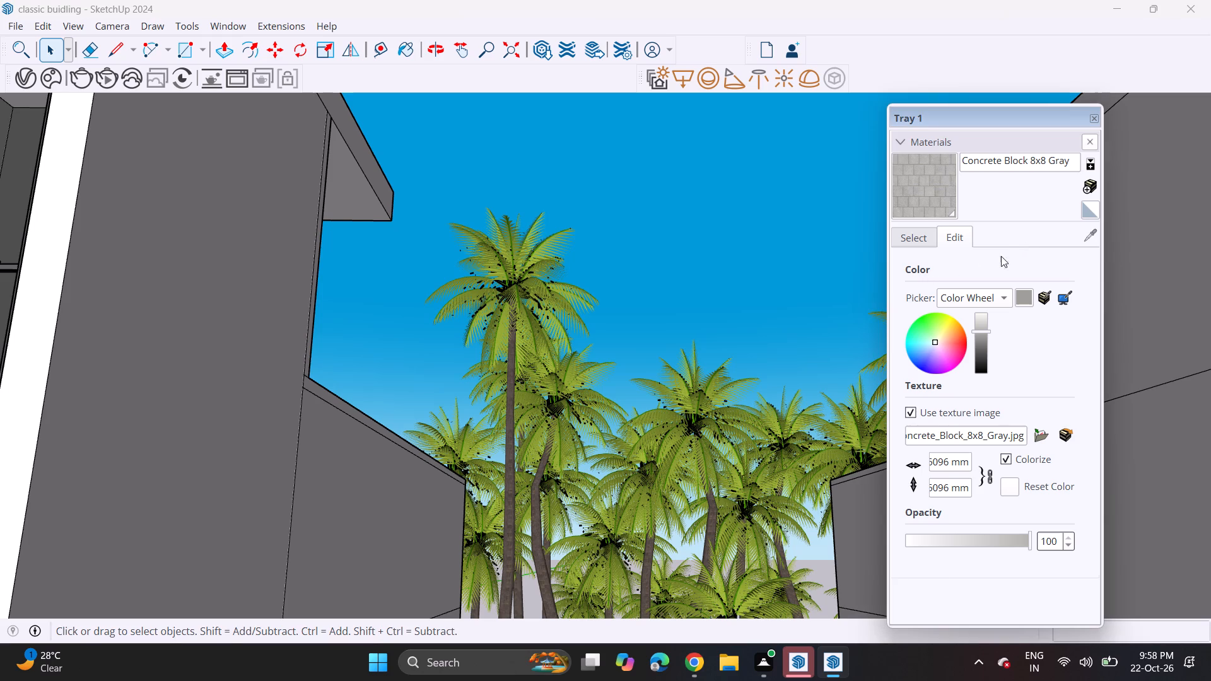
pyautogui.moveTo(1001, 256); pyautogui.dragTo(955, 274, button='middle')
pyautogui.scroll(-6, 956, 274)
pyautogui.scroll(-8, 553, 247)
pyautogui.moveTo(558, 232); pyautogui.dragTo(710, 252, button='middle')
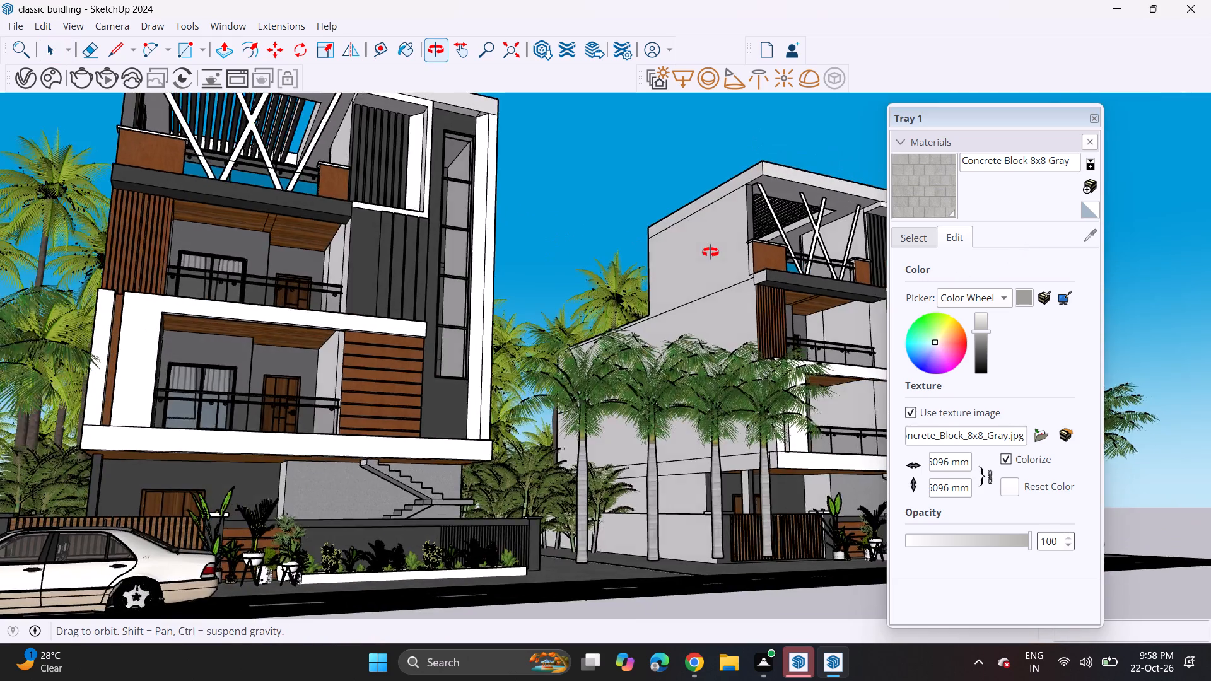
pyautogui.moveTo(710, 252); pyautogui.dragTo(559, 291, button='middle')
pyautogui.moveTo(321, 323); pyautogui.dragTo(359, 325, button='middle')
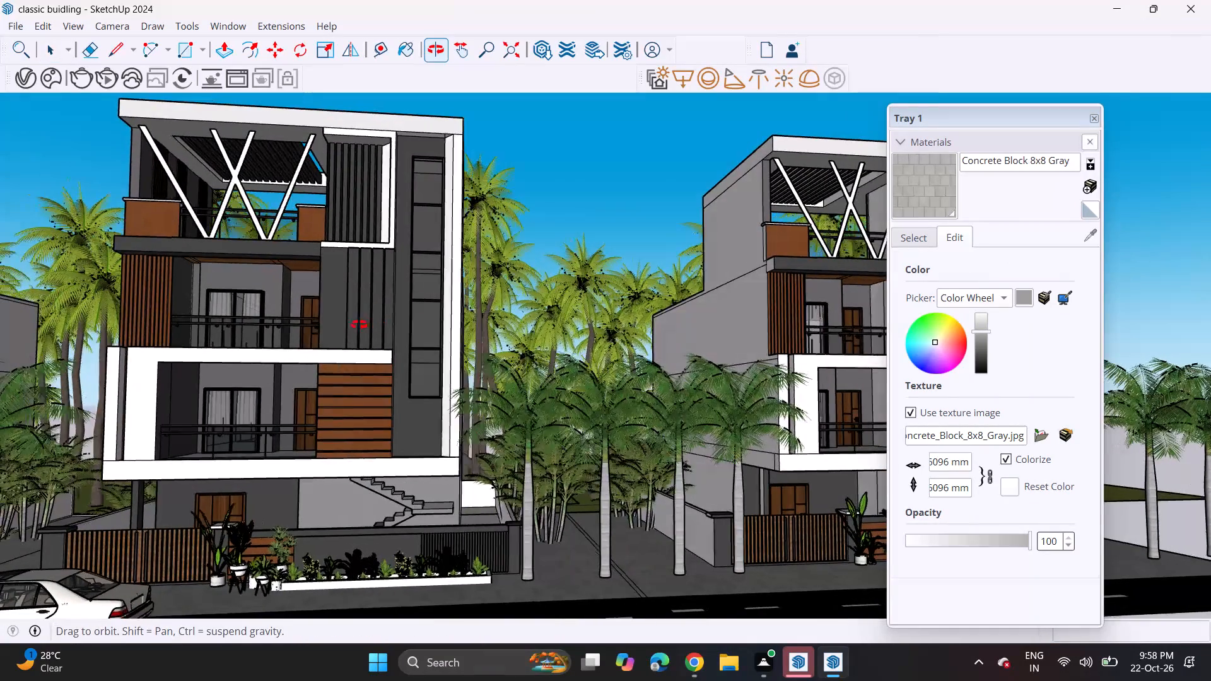
pyautogui.moveTo(359, 325); pyautogui.dragTo(354, 323, button='middle')
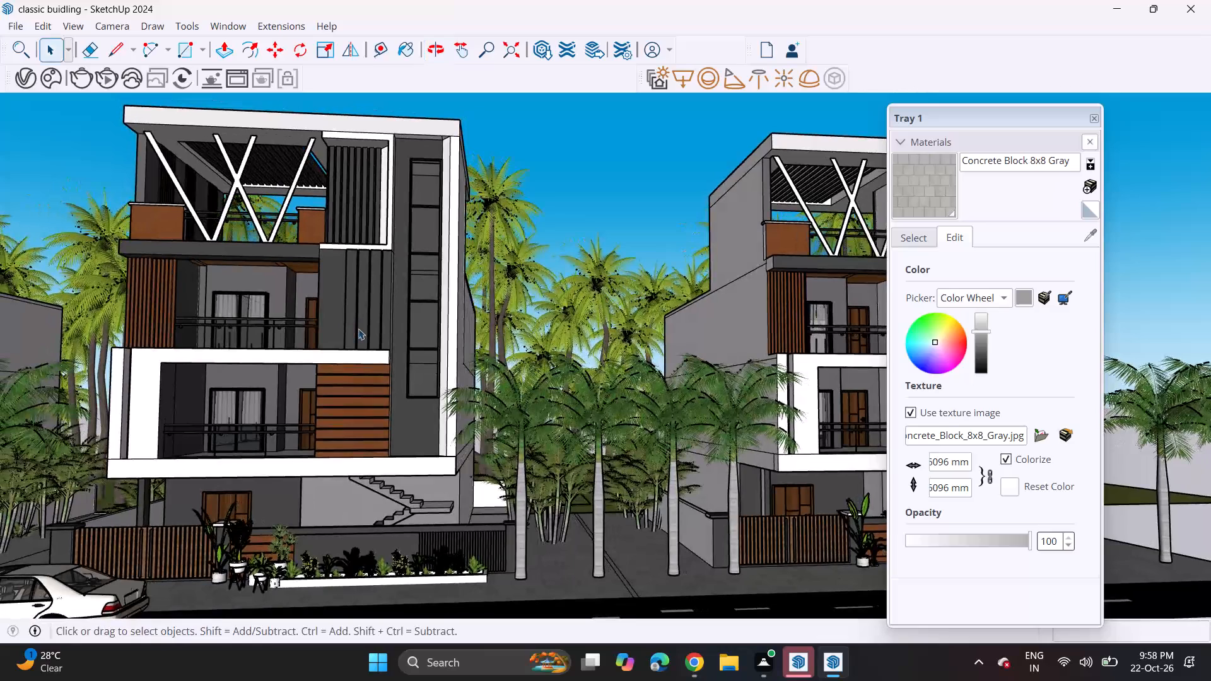
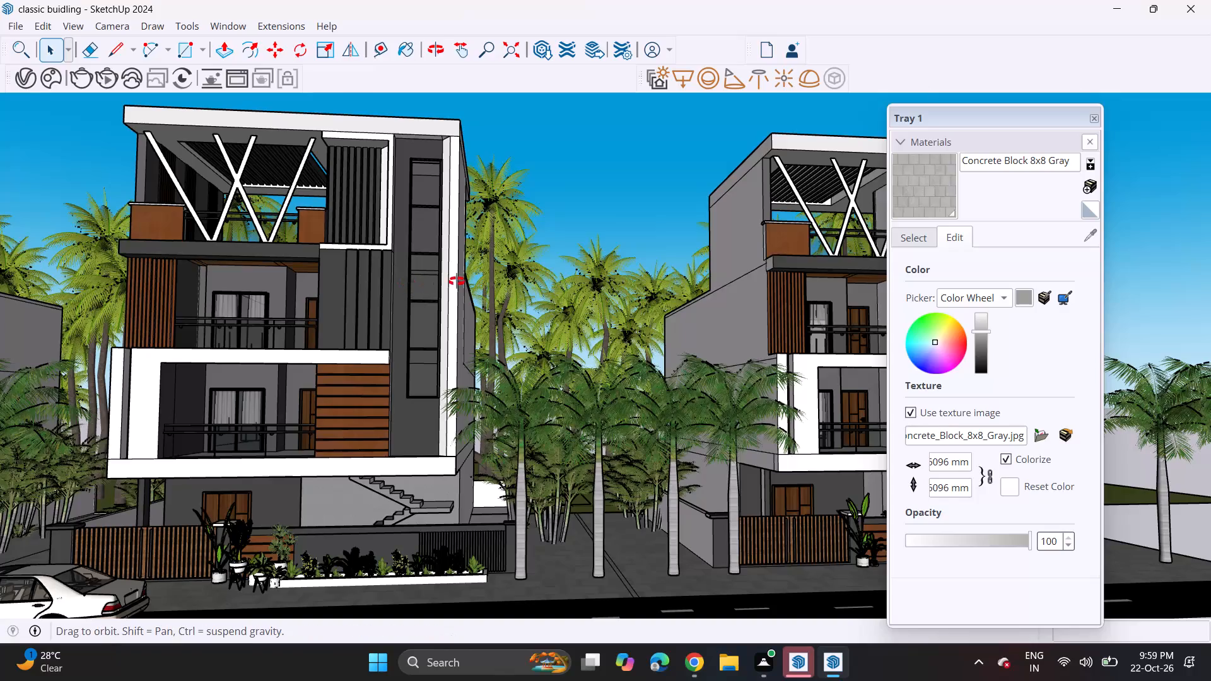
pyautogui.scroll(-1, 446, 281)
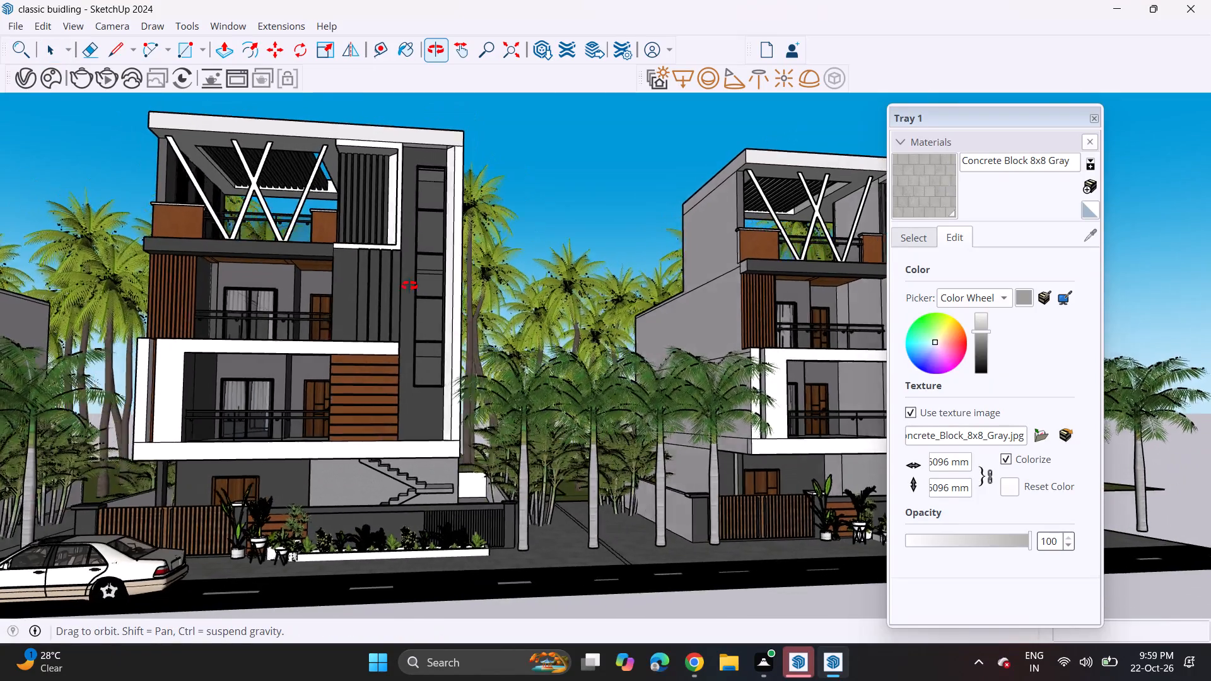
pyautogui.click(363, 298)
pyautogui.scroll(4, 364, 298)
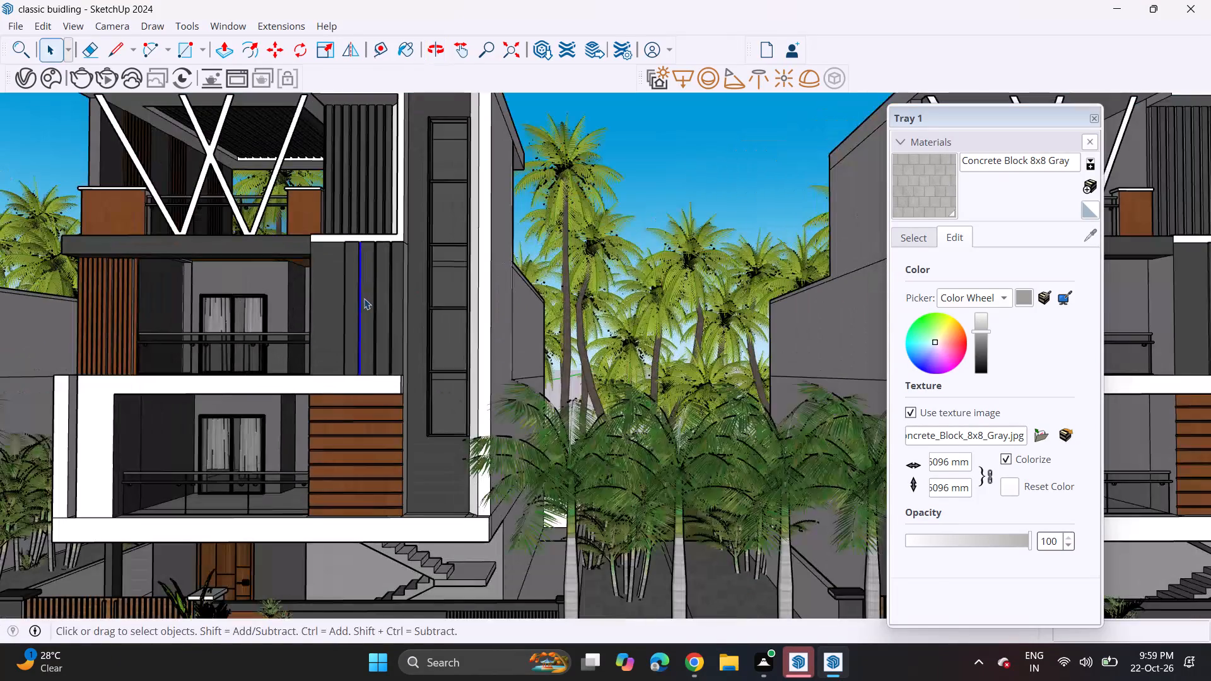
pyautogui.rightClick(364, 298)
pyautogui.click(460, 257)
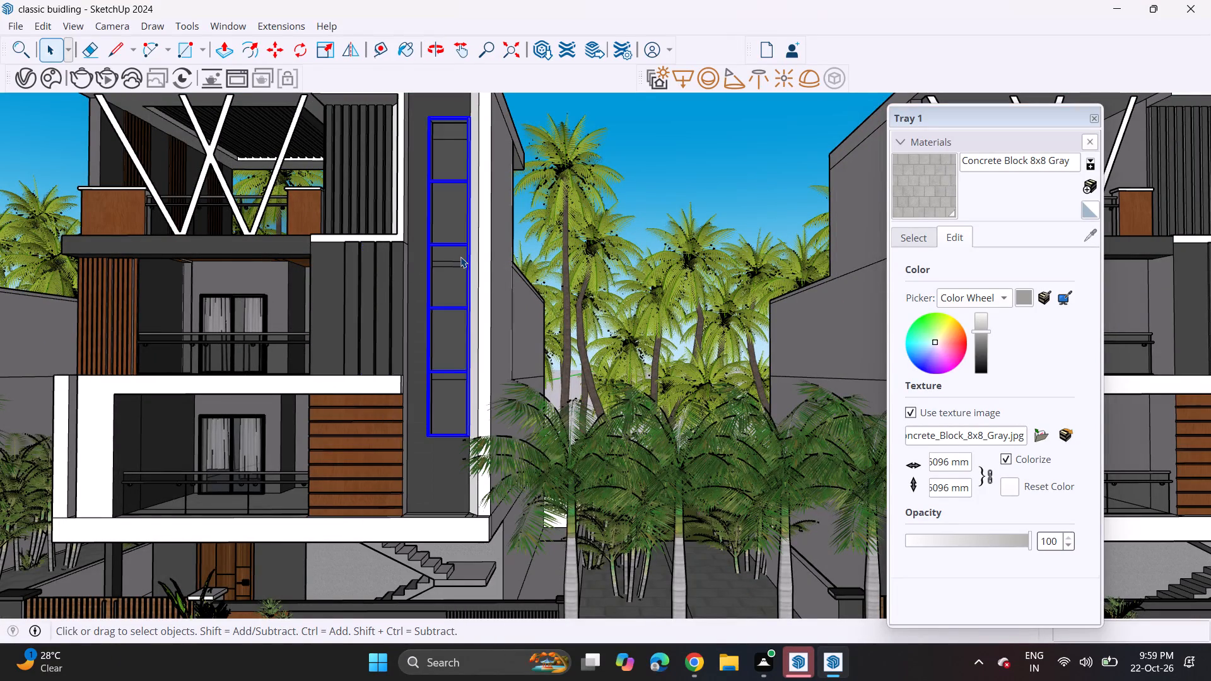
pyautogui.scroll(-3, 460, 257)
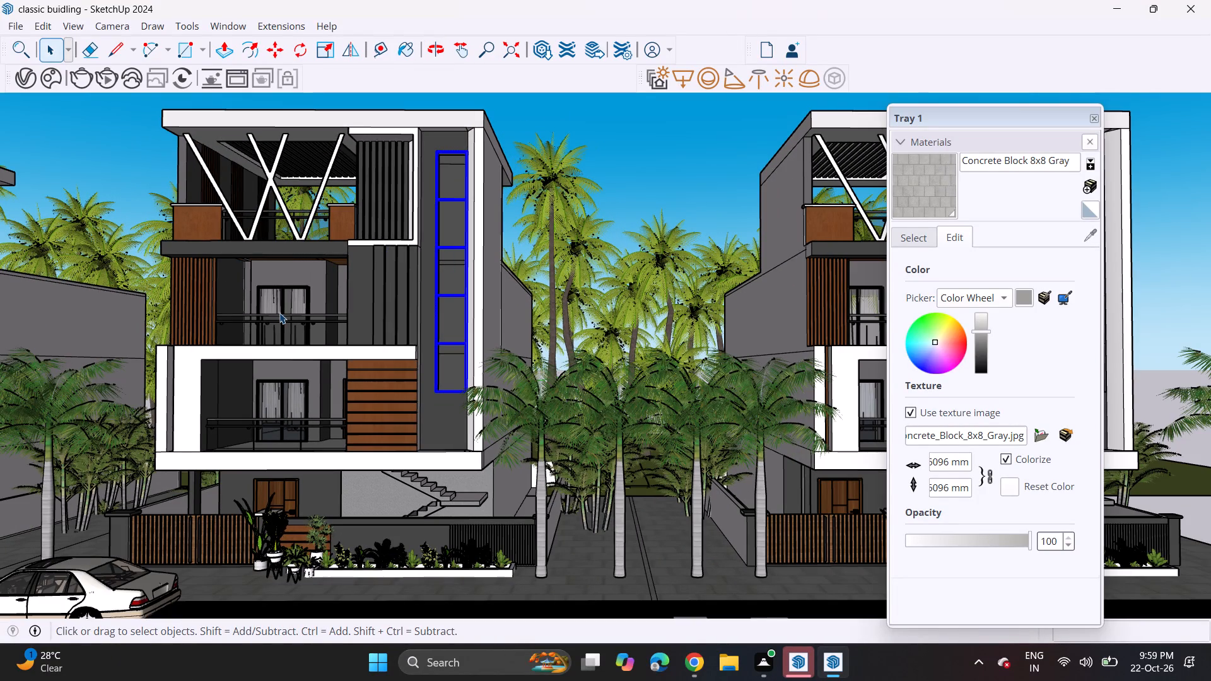
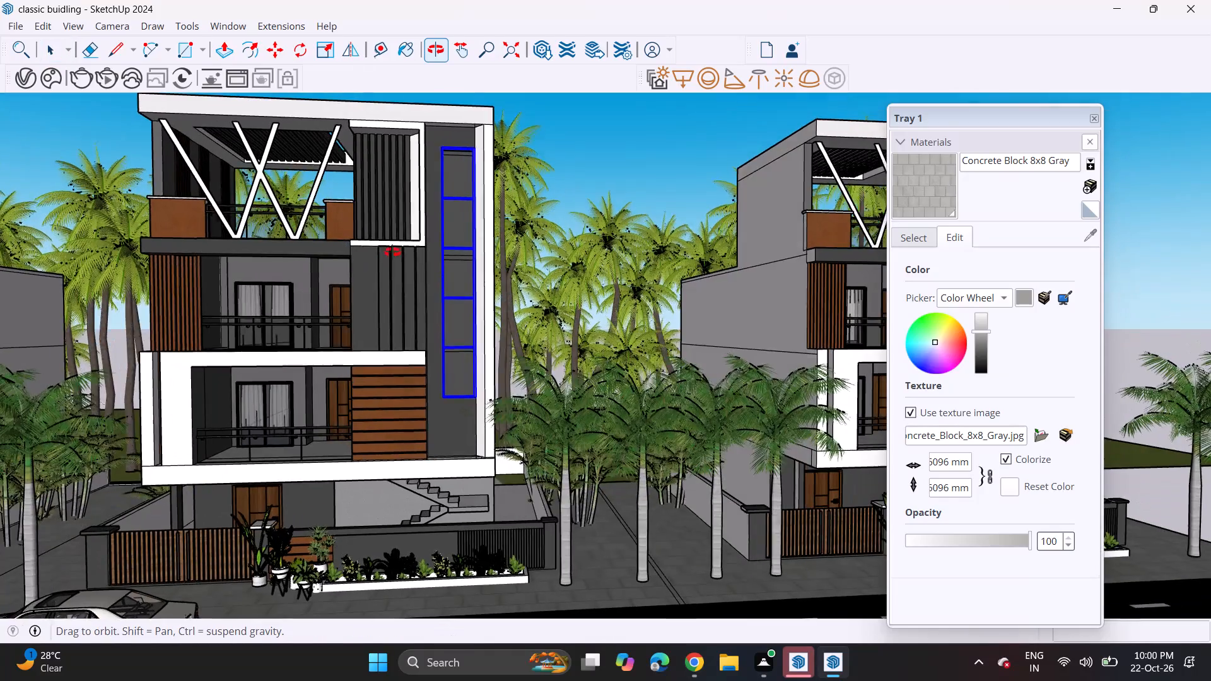
# Inspect the main building's front facade from several angles, including the upper-floor balconies, slanted white braces, vertical cladding and neighbouring surroundings.
pyautogui.moveTo(624, 164); pyautogui.dragTo(460, 170, button='middle')
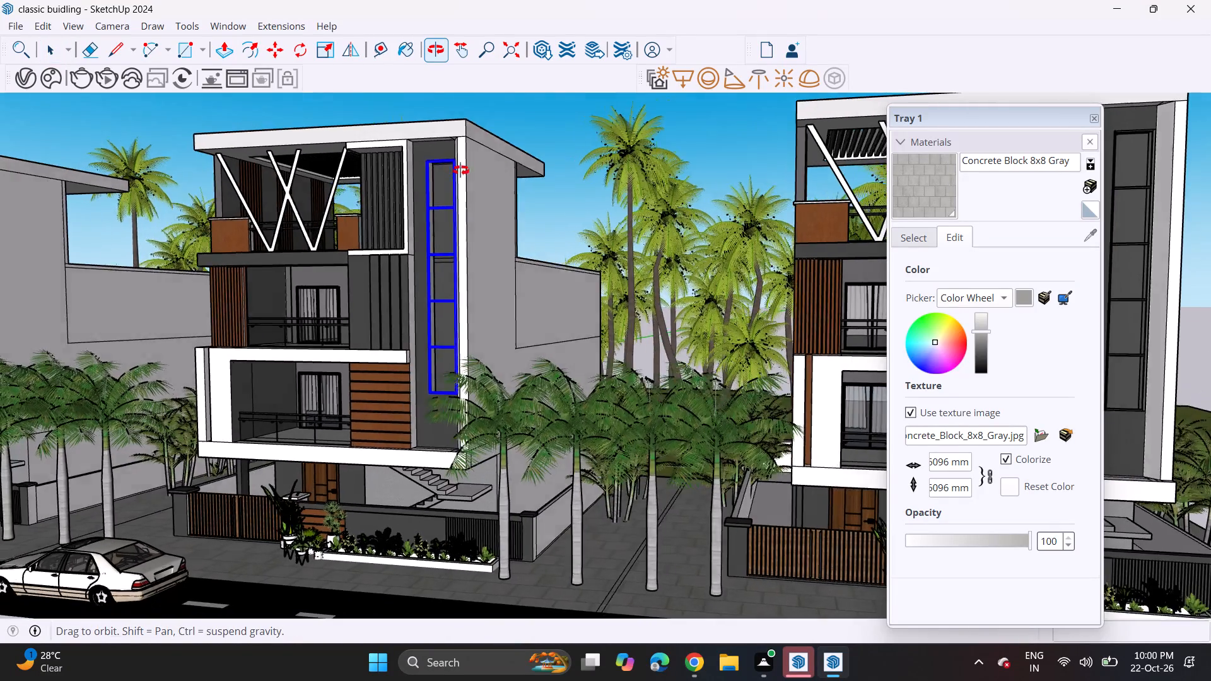
pyautogui.moveTo(460, 170); pyautogui.dragTo(471, 179, button='middle')
pyautogui.scroll(-1, 369, 298)
pyautogui.moveTo(364, 239); pyautogui.dragTo(388, 160, button='middle')
pyautogui.scroll(1, 388, 160)
pyautogui.scroll(14, 308, 249)
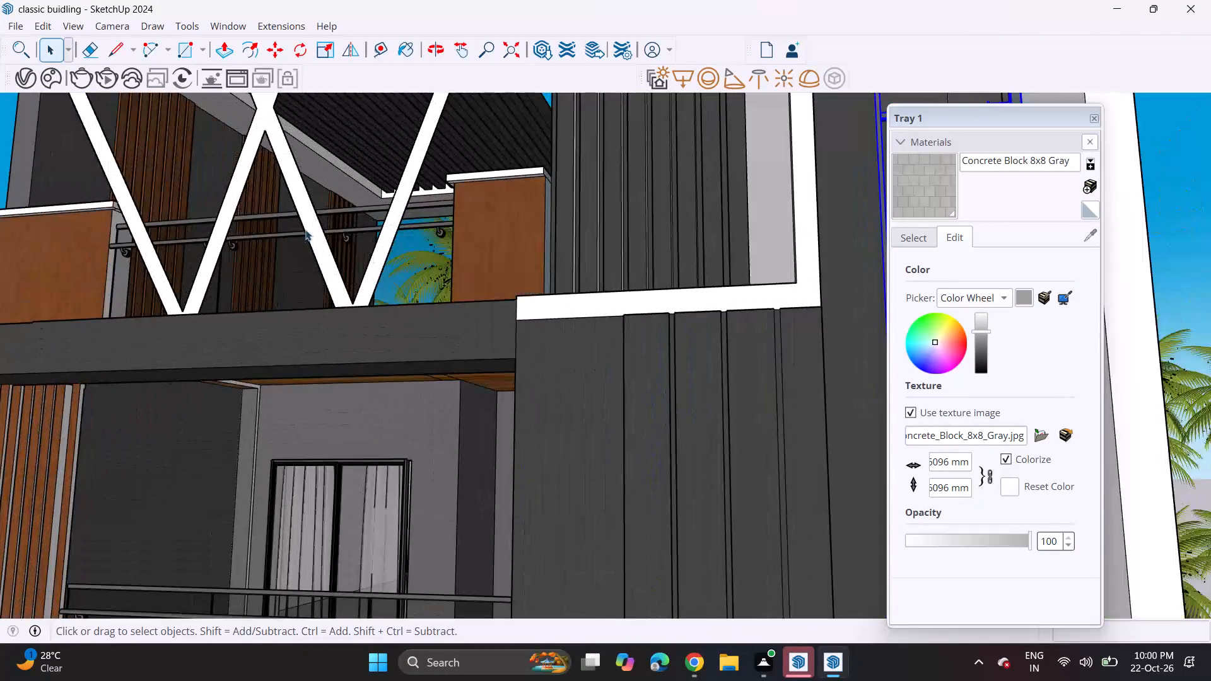
pyautogui.moveTo(305, 230); pyautogui.dragTo(537, 238, button='middle')
pyautogui.scroll(-9, 529, 231)
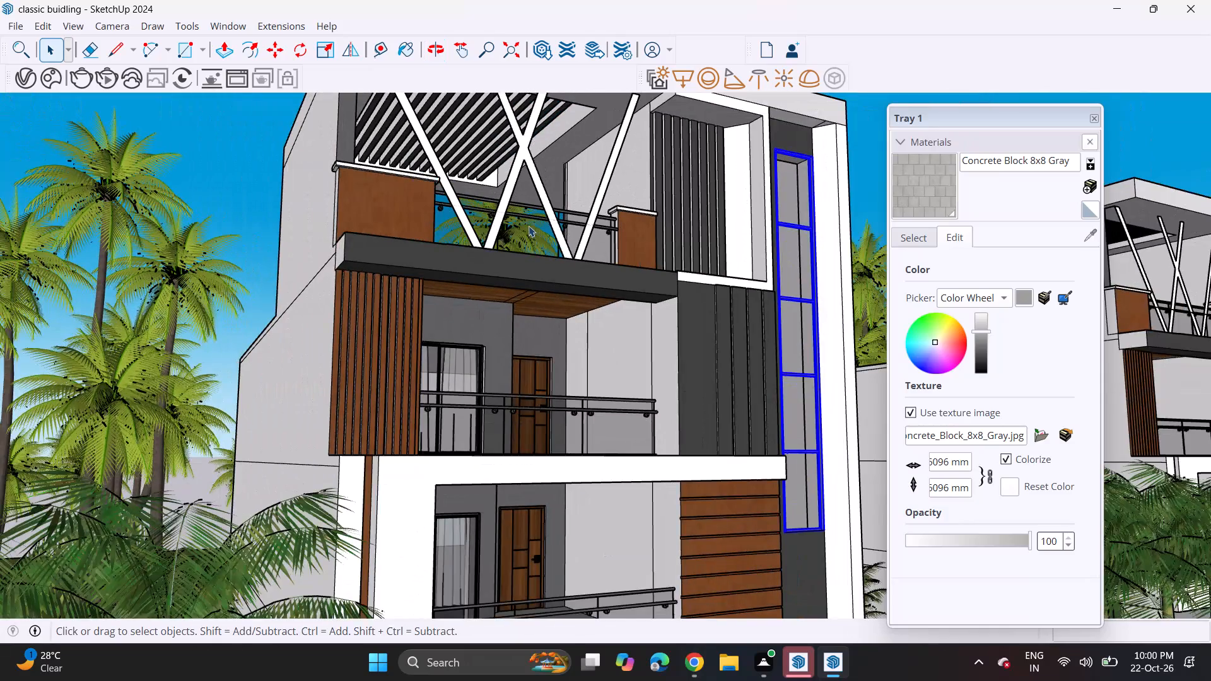
pyautogui.scroll(-4, 527, 224)
pyautogui.moveTo(514, 221); pyautogui.dragTo(417, 213, button='middle')
pyautogui.scroll(1, 508, 221)
pyautogui.scroll(-4, 409, 209)
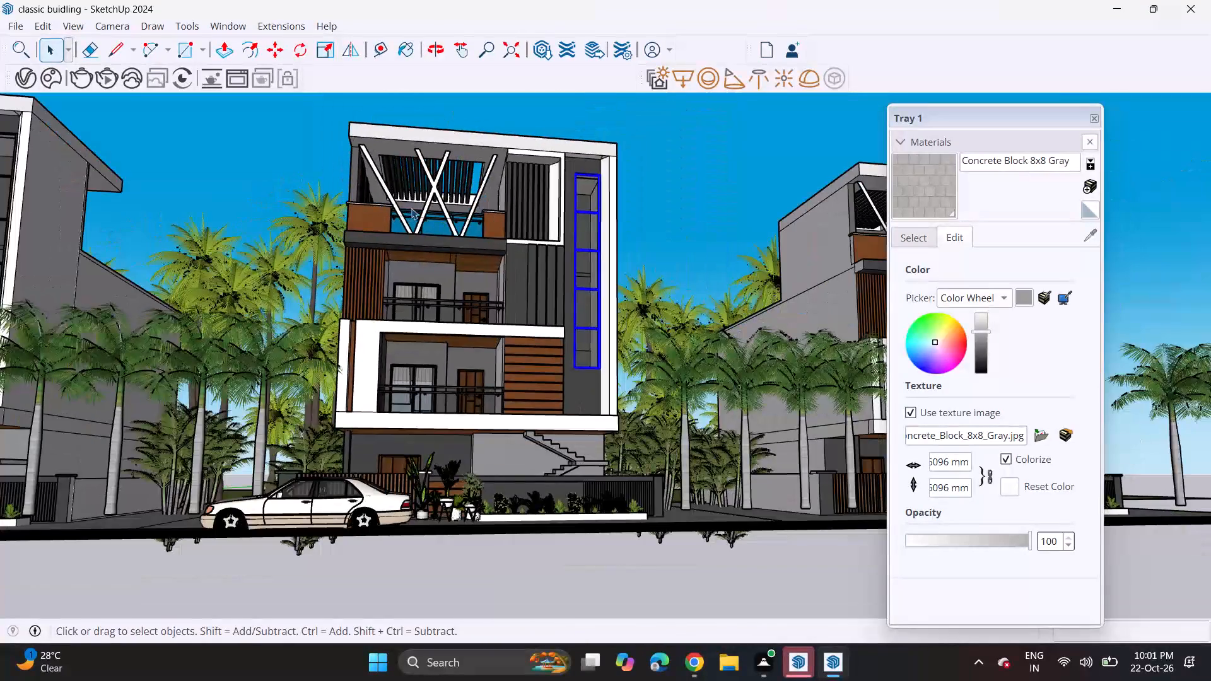
pyautogui.moveTo(413, 207); pyautogui.dragTo(353, 204, button='middle')
pyautogui.scroll(1, 353, 204)
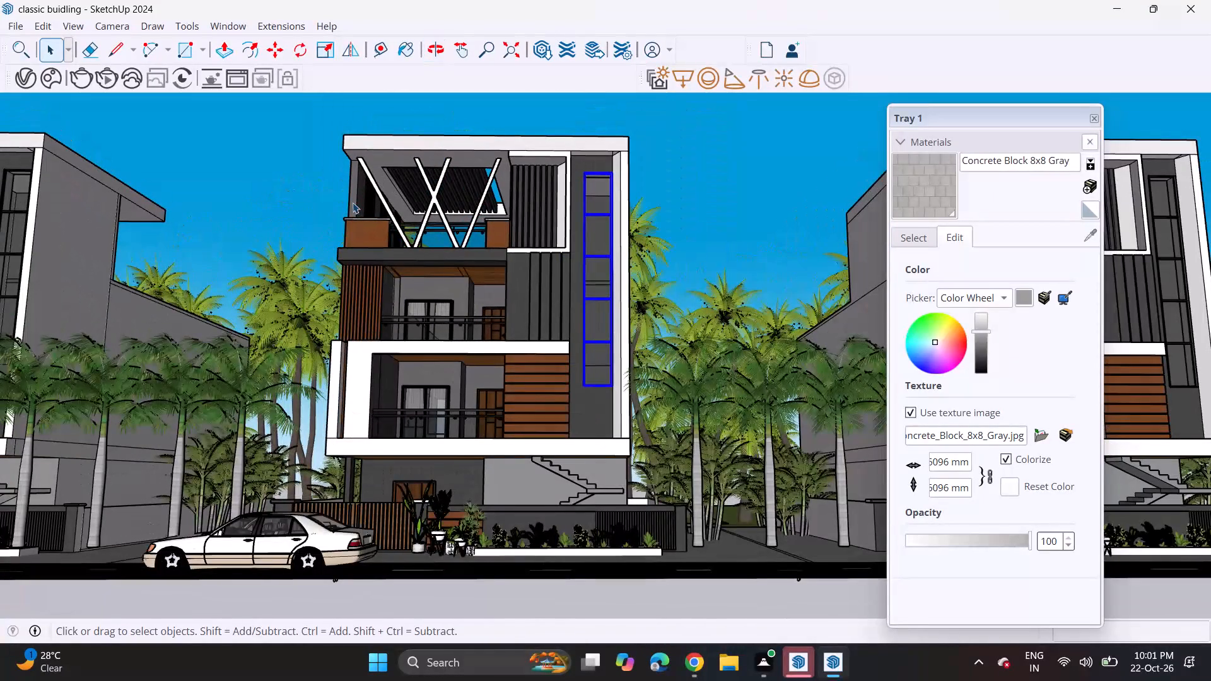
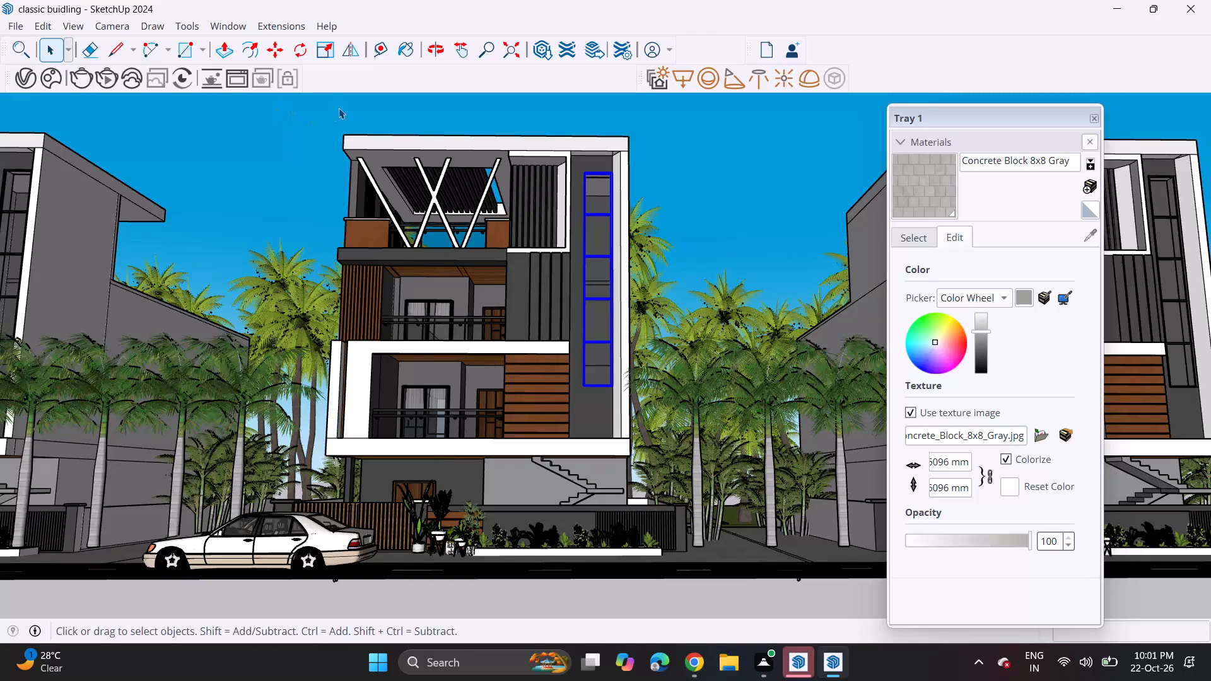
# Examine the main building's front facade straight on, including the balconies, slanted white braces and tall window strip.
pyautogui.moveTo(375, 103); pyautogui.dragTo(413, 117, button='middle')
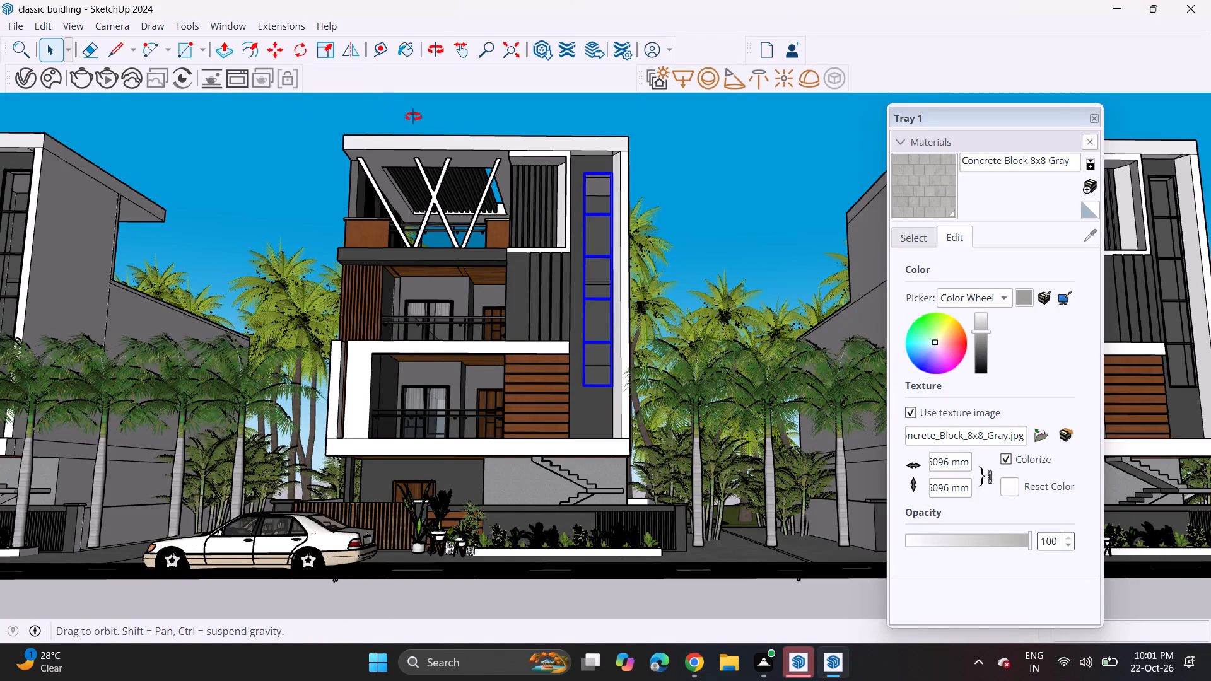
pyautogui.moveTo(413, 117); pyautogui.dragTo(453, 125, button='middle')
pyautogui.scroll(-1, 447, 125)
pyautogui.moveTo(418, 113); pyautogui.dragTo(333, 120, button='middle')
pyautogui.scroll(3, 272, 152)
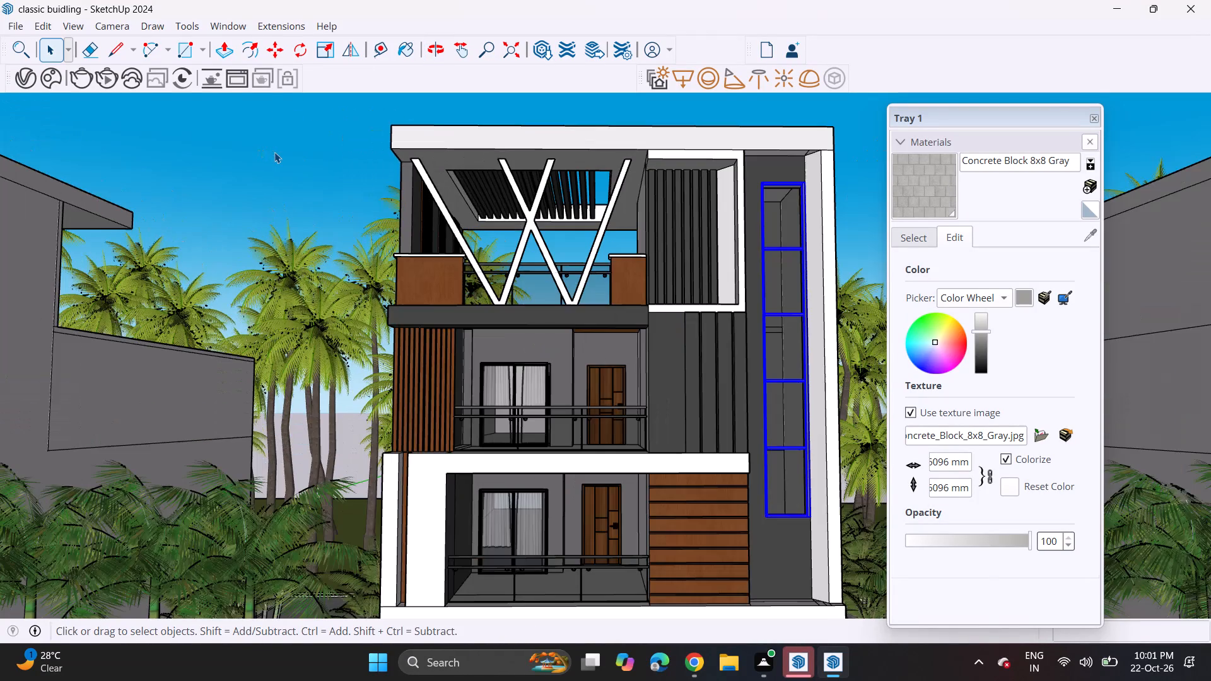
pyautogui.scroll(-1, 274, 152)
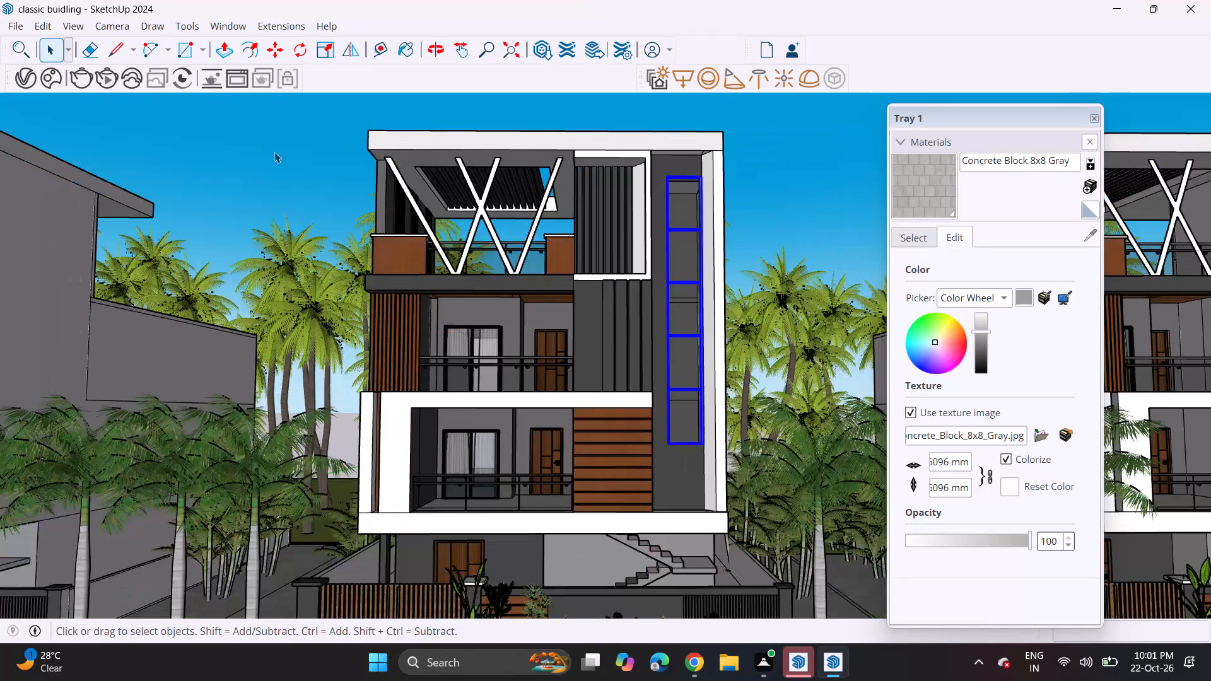
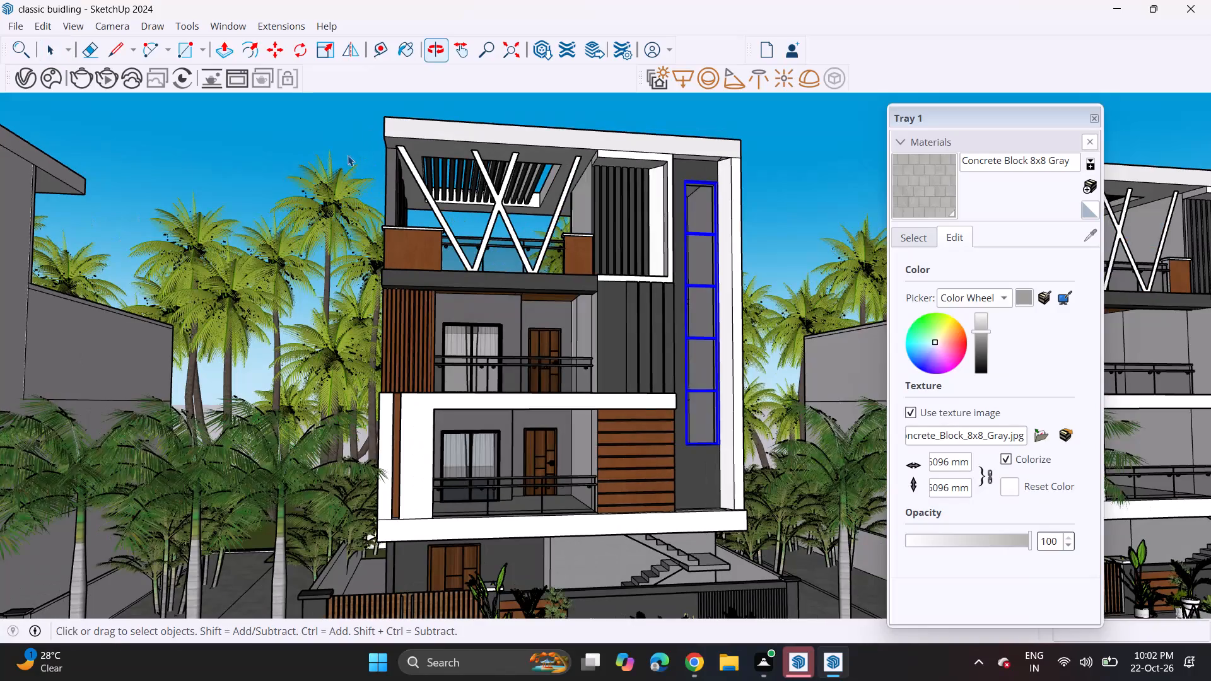
# Examine the main building's facade from an angle and up close around the vertical wooden slats and balcony railing.
pyautogui.moveTo(300, 166); pyautogui.dragTo(346, 171, button='middle')
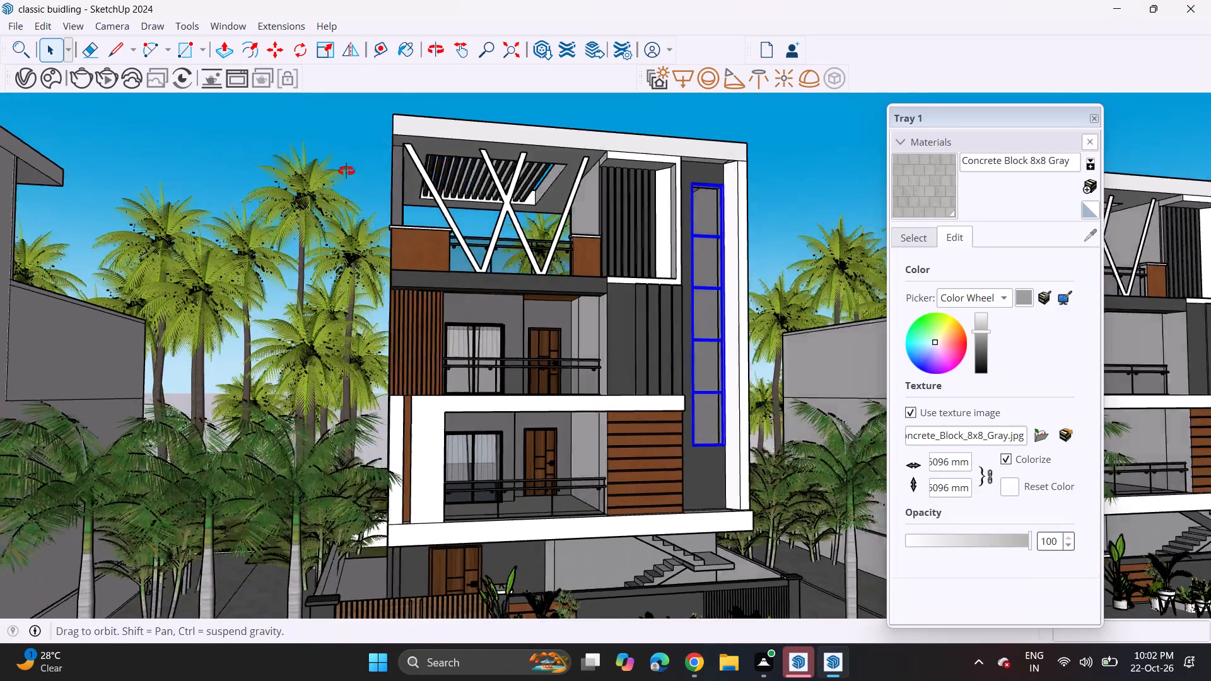
pyautogui.moveTo(346, 171); pyautogui.dragTo(448, 187, button='middle')
pyautogui.moveTo(218, 220); pyautogui.dragTo(401, 219, button='middle')
pyautogui.moveTo(280, 223); pyautogui.dragTo(540, 195, button='middle')
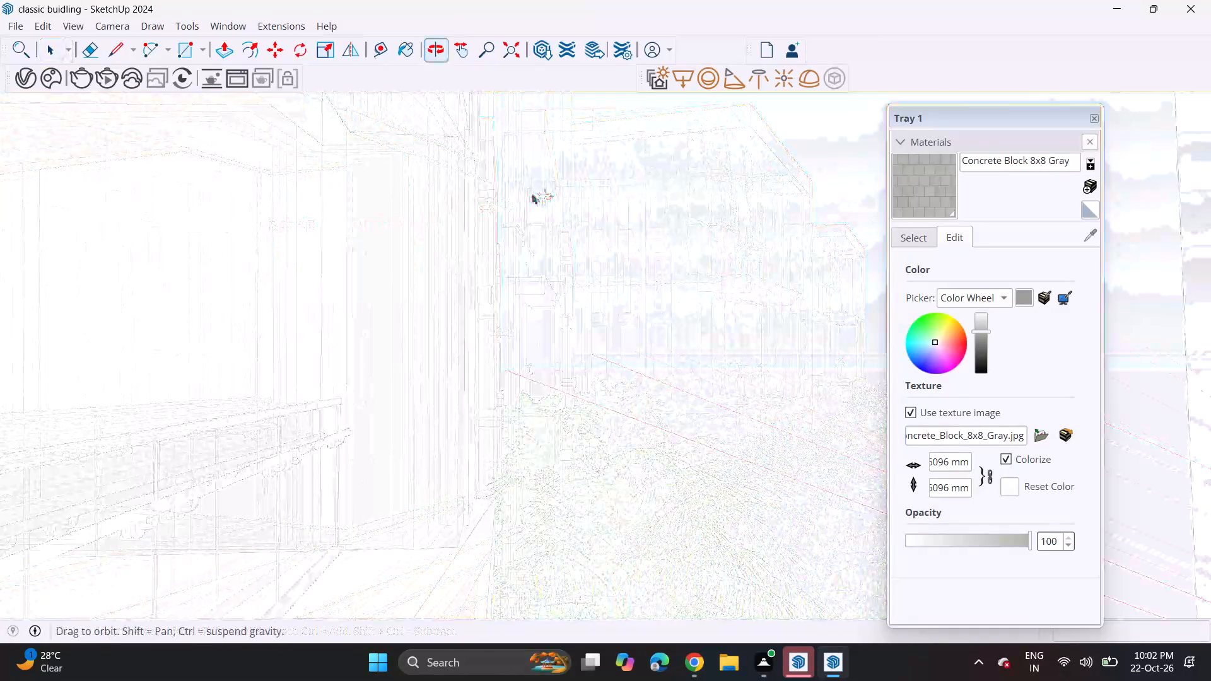
pyautogui.moveTo(412, 206); pyautogui.dragTo(358, 212, button='middle')
pyautogui.moveTo(496, 231); pyautogui.dragTo(300, 242, button='middle')
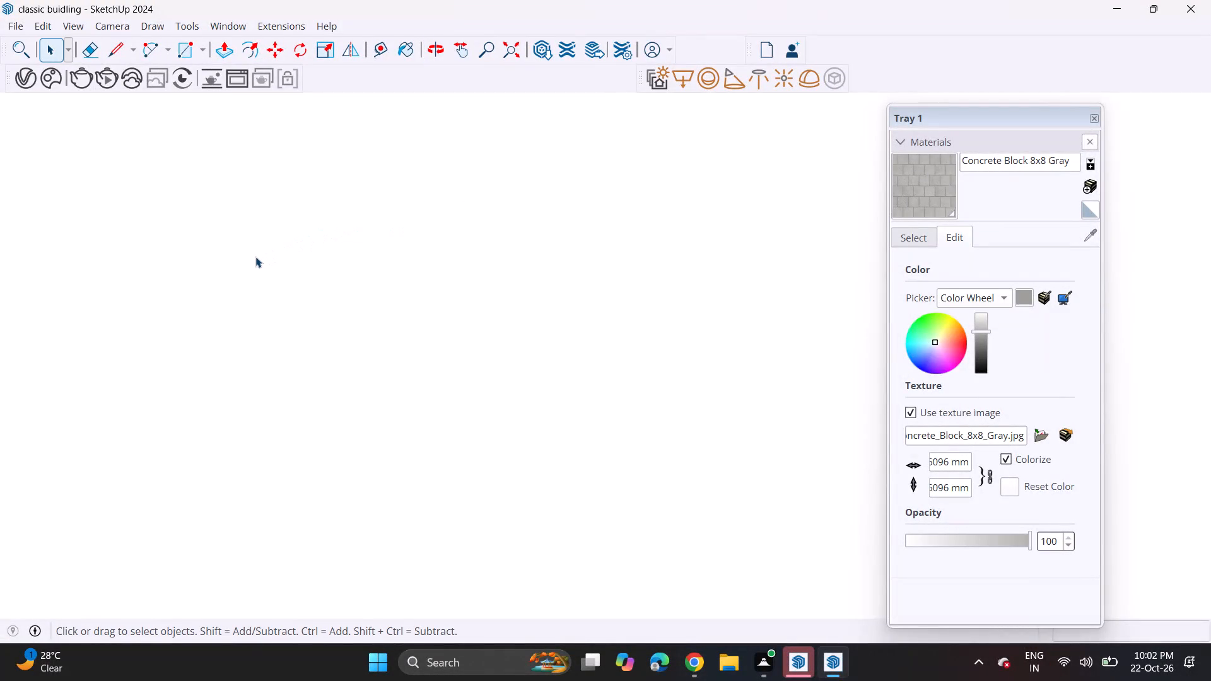
pyautogui.scroll(-20, 255, 257)
pyautogui.scroll(-20, 255, 257)
pyautogui.scroll(-2, 255, 257)
pyautogui.scroll(-20, 271, 260)
pyautogui.scroll(-8, 271, 260)
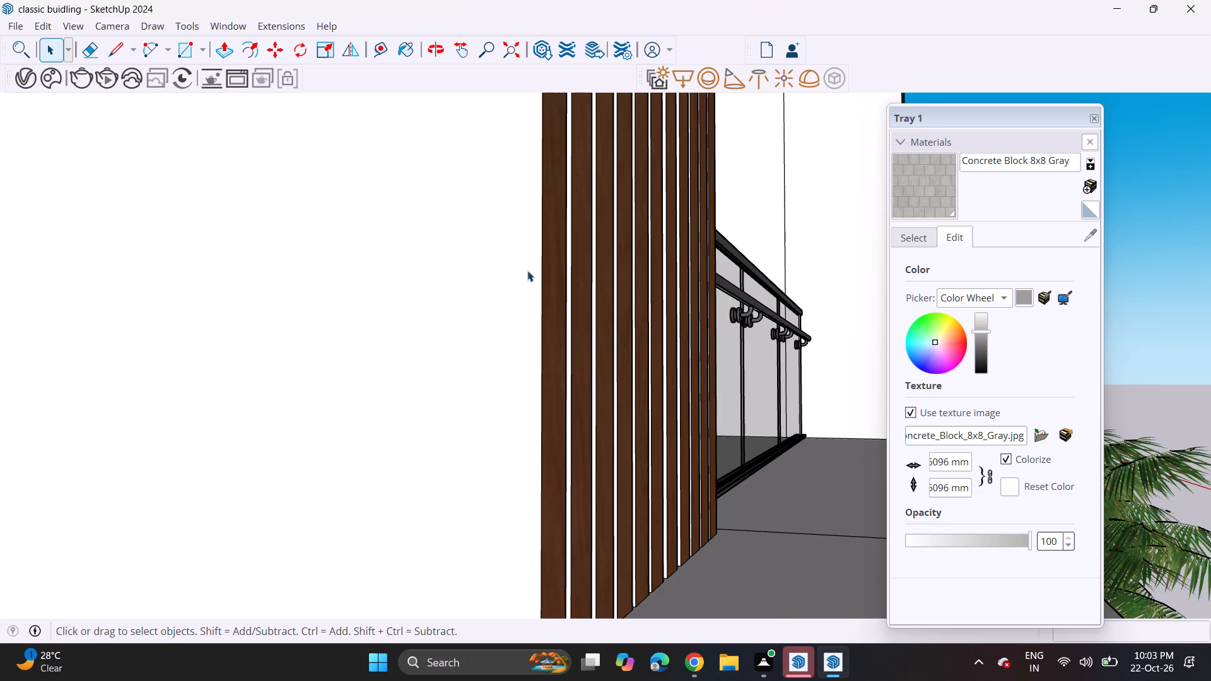
pyautogui.moveTo(638, 272); pyautogui.dragTo(462, 231, button='middle')
pyautogui.scroll(1, 461, 231)
pyautogui.scroll(-15, 450, 239)
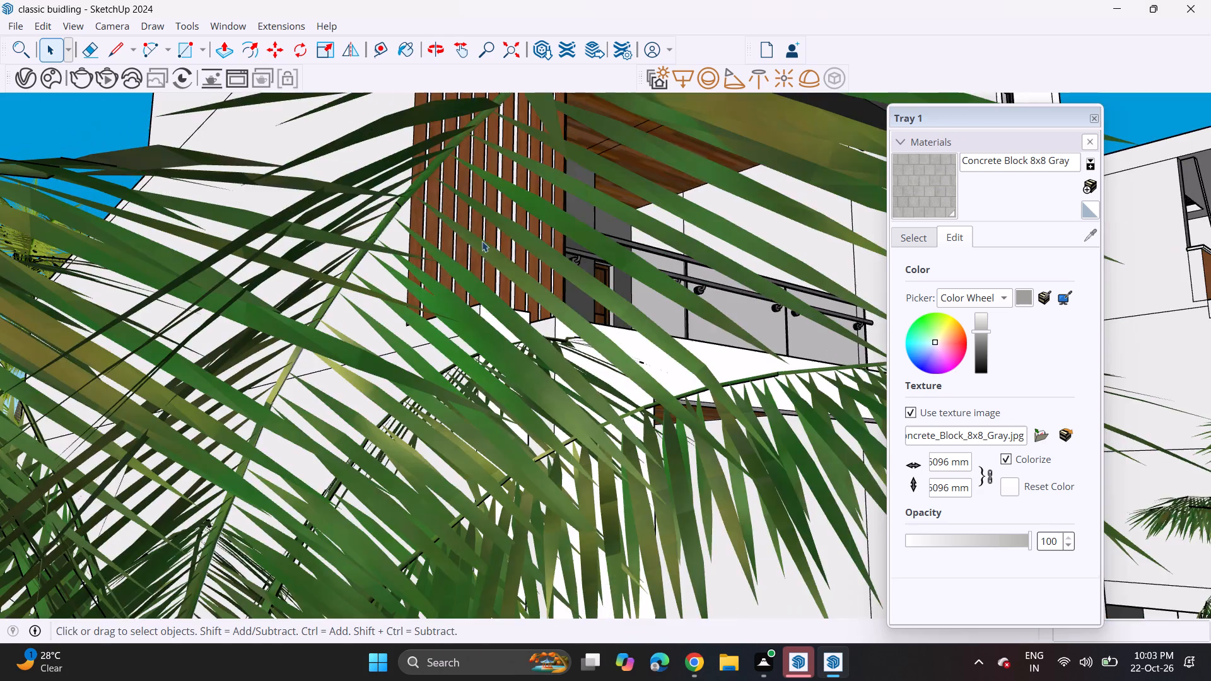
# Examine the row of buildings from the street side, including the palm trees, front fences, paving, road and parked car.
pyautogui.moveTo(550, 230); pyautogui.dragTo(416, 223, button='middle')
pyautogui.scroll(1, 415, 223)
pyautogui.scroll(-20, 409, 221)
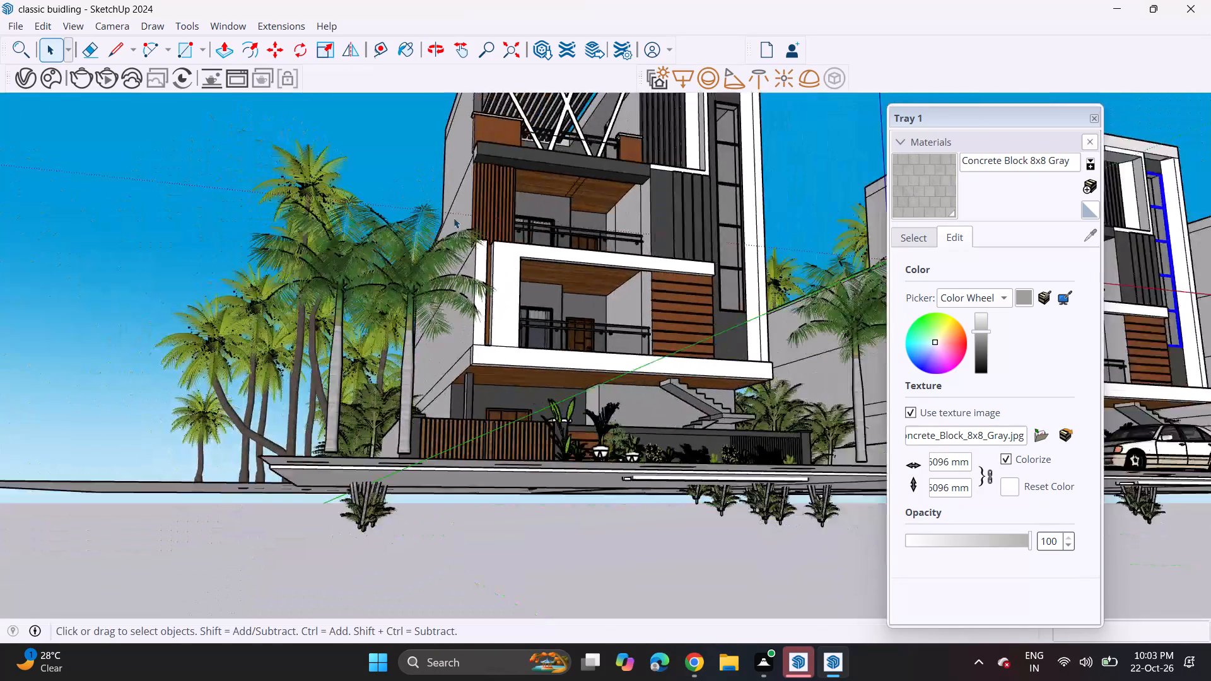
pyautogui.scroll(-2, 453, 218)
pyautogui.scroll(3, 610, 182)
pyautogui.moveTo(664, 166); pyautogui.dragTo(522, 166, button='middle')
pyautogui.scroll(3, 684, 173)
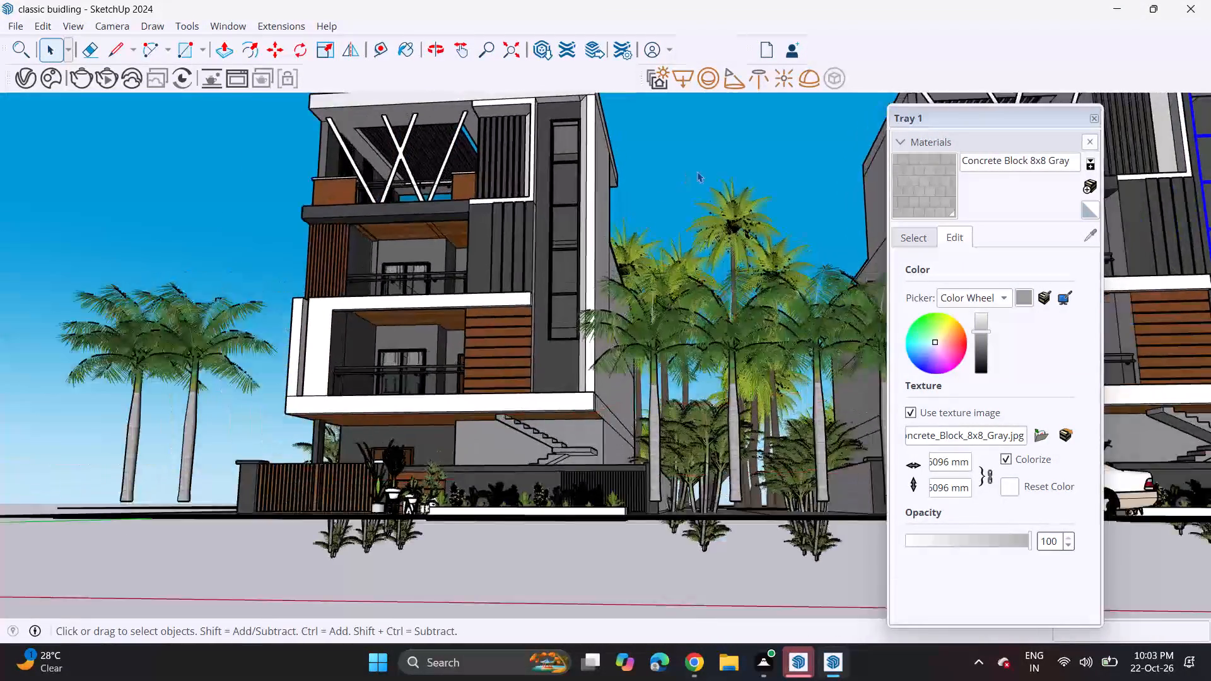
pyautogui.moveTo(715, 168); pyautogui.dragTo(532, 172, button='middle')
pyautogui.scroll(-6, 615, 174)
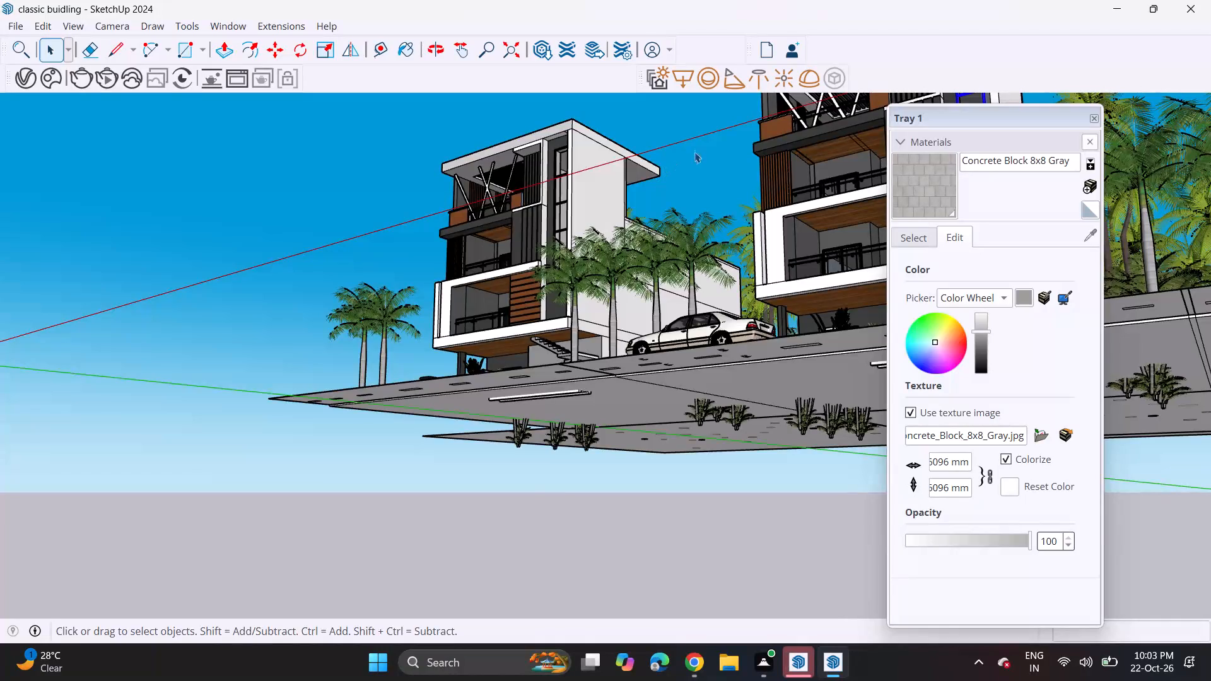
pyautogui.moveTo(689, 191); pyautogui.dragTo(645, 296, button='middle')
pyautogui.scroll(3, 747, 234)
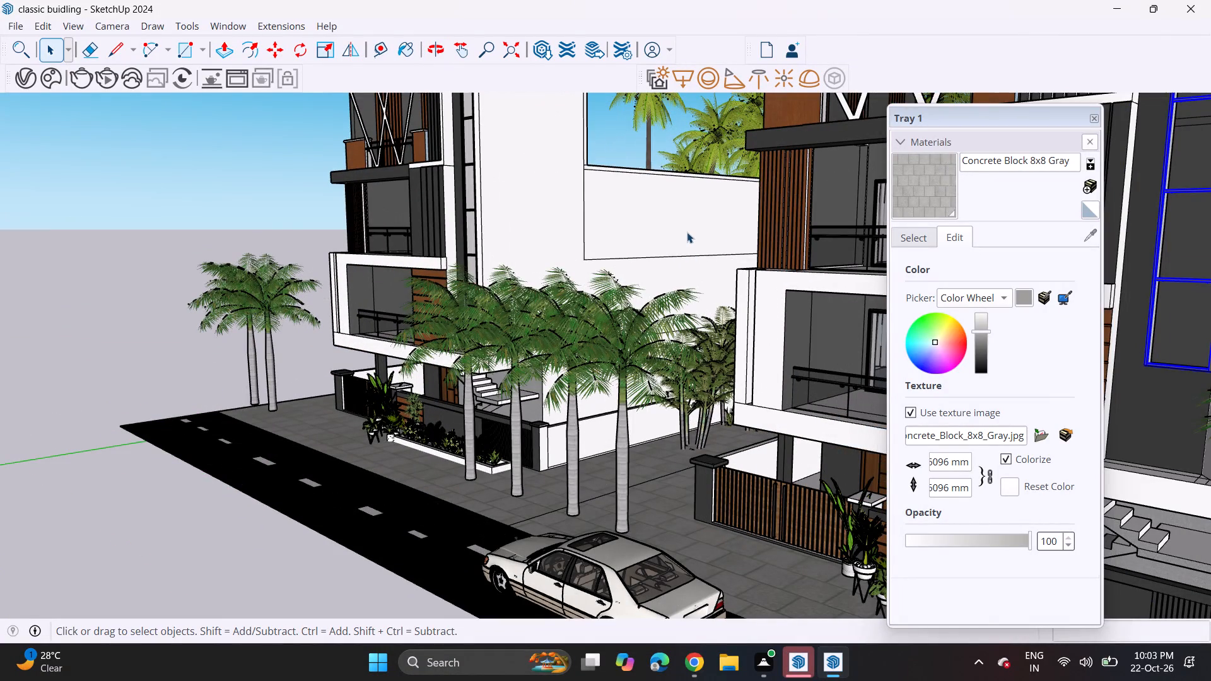
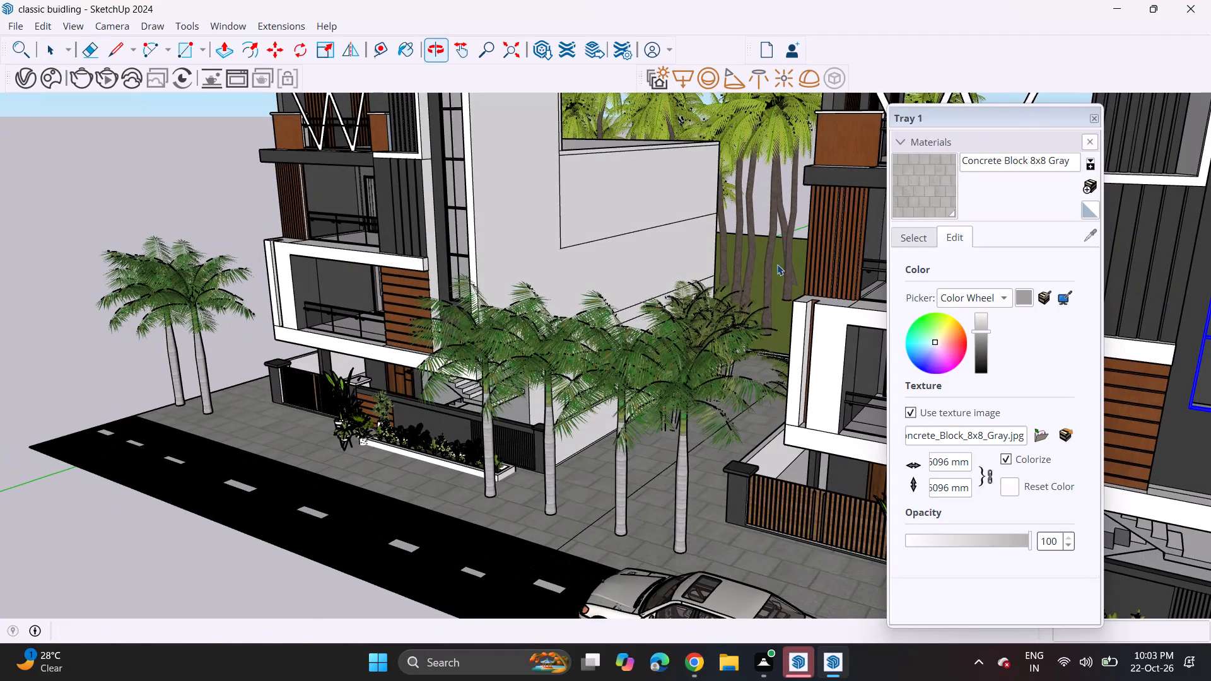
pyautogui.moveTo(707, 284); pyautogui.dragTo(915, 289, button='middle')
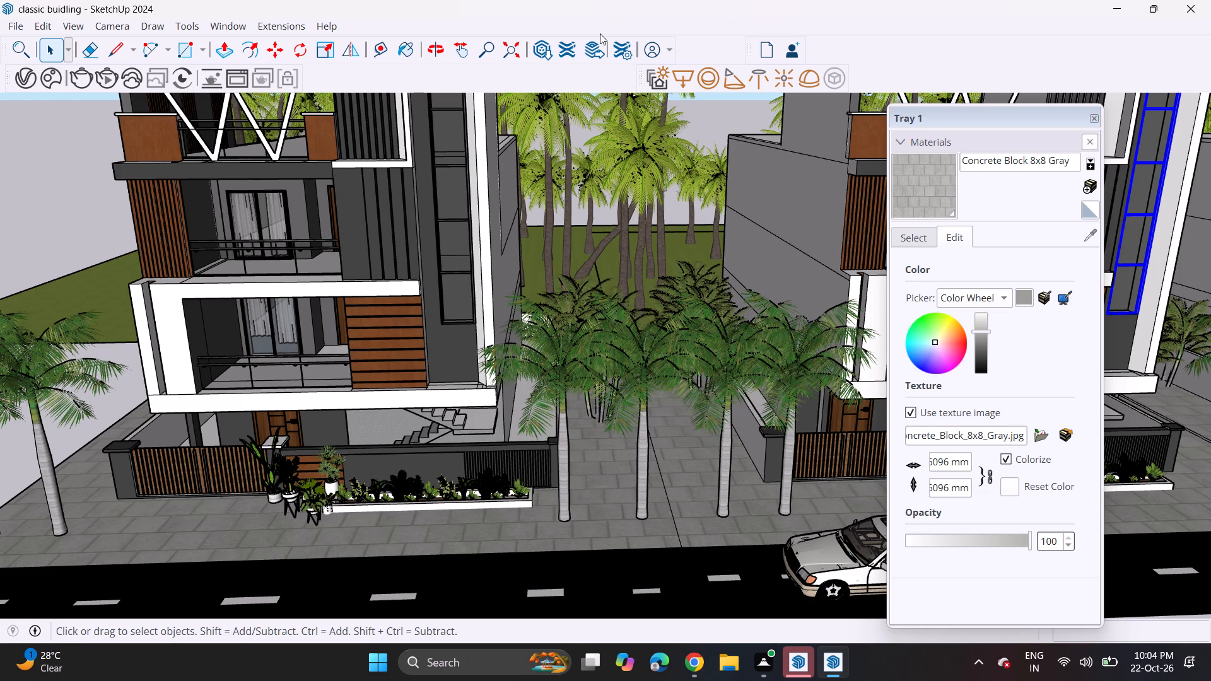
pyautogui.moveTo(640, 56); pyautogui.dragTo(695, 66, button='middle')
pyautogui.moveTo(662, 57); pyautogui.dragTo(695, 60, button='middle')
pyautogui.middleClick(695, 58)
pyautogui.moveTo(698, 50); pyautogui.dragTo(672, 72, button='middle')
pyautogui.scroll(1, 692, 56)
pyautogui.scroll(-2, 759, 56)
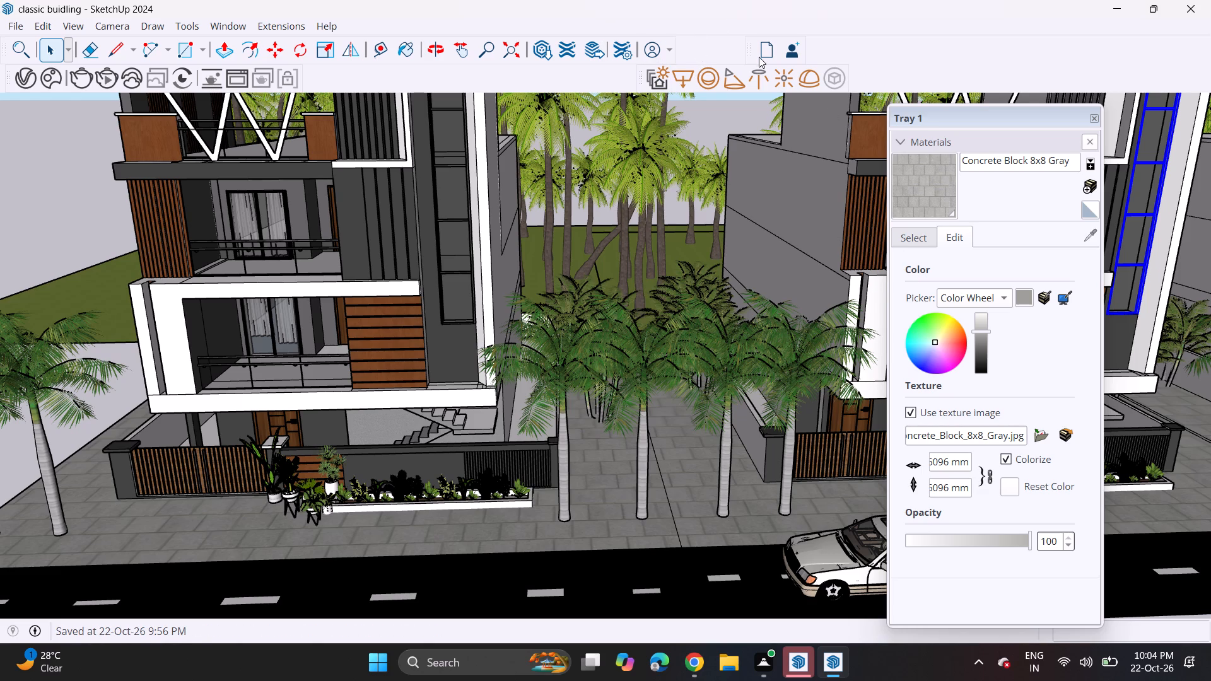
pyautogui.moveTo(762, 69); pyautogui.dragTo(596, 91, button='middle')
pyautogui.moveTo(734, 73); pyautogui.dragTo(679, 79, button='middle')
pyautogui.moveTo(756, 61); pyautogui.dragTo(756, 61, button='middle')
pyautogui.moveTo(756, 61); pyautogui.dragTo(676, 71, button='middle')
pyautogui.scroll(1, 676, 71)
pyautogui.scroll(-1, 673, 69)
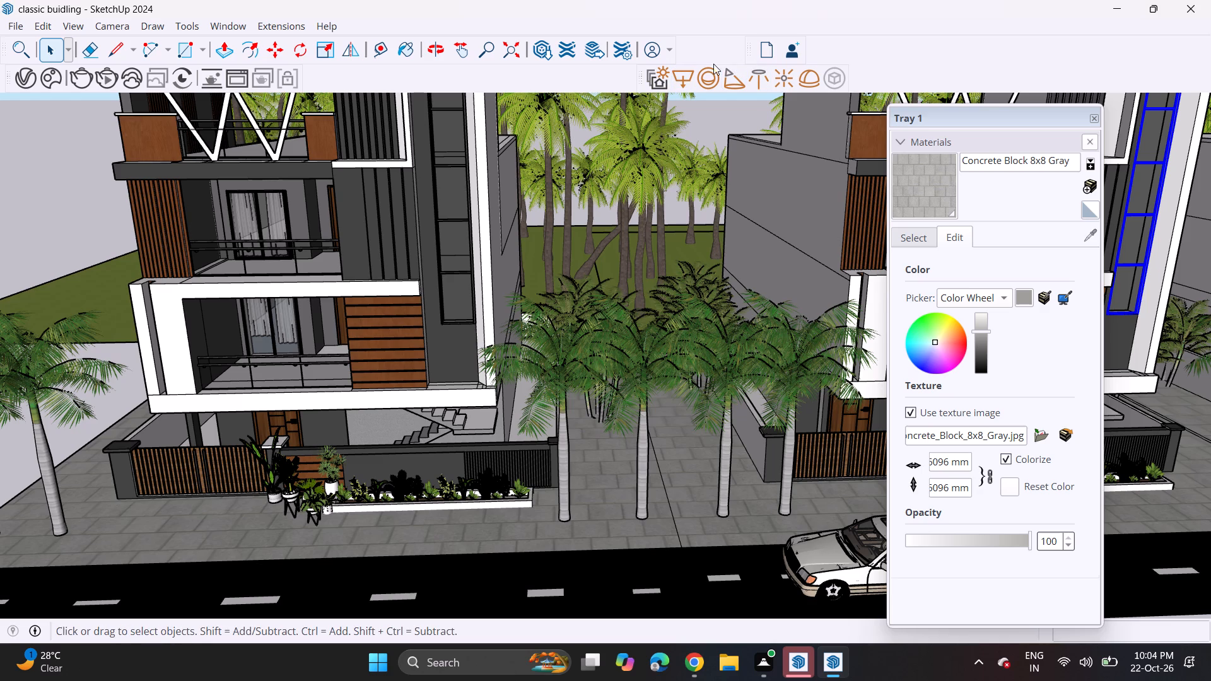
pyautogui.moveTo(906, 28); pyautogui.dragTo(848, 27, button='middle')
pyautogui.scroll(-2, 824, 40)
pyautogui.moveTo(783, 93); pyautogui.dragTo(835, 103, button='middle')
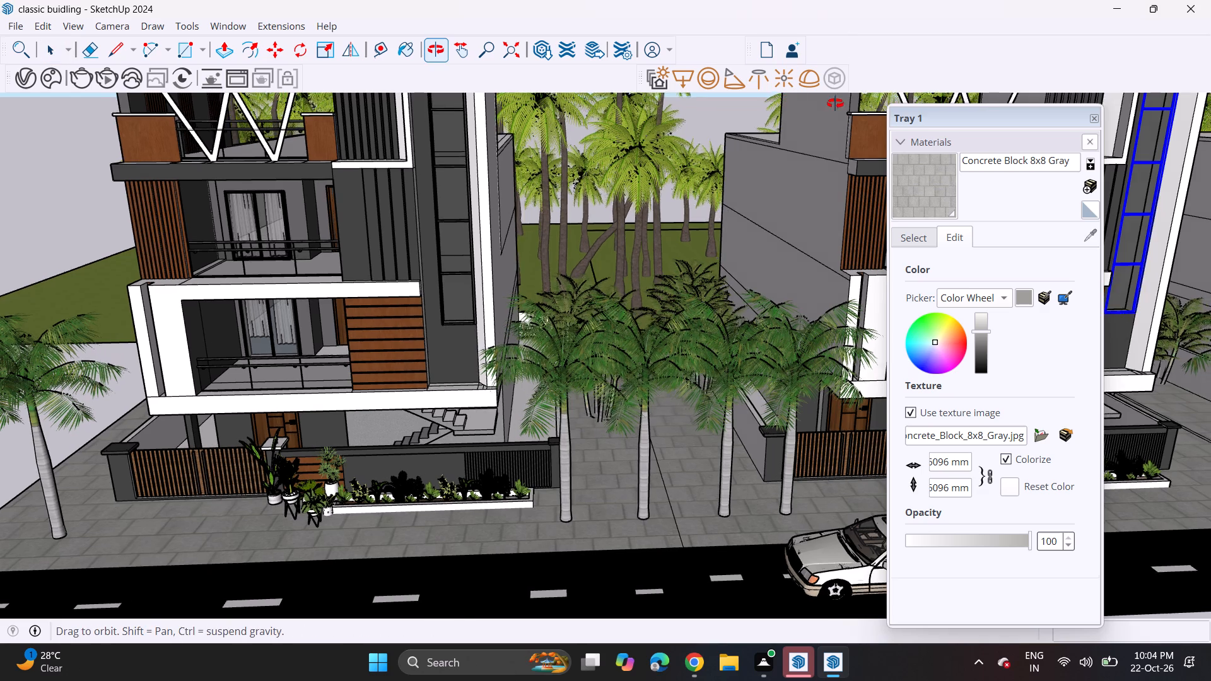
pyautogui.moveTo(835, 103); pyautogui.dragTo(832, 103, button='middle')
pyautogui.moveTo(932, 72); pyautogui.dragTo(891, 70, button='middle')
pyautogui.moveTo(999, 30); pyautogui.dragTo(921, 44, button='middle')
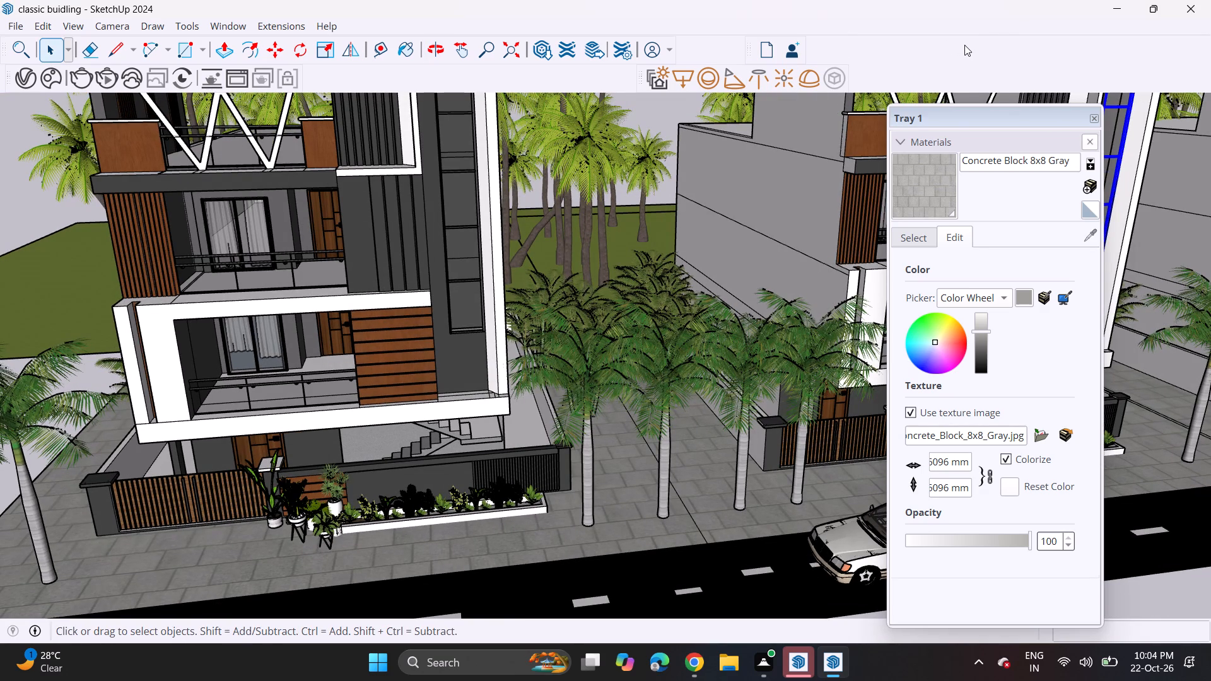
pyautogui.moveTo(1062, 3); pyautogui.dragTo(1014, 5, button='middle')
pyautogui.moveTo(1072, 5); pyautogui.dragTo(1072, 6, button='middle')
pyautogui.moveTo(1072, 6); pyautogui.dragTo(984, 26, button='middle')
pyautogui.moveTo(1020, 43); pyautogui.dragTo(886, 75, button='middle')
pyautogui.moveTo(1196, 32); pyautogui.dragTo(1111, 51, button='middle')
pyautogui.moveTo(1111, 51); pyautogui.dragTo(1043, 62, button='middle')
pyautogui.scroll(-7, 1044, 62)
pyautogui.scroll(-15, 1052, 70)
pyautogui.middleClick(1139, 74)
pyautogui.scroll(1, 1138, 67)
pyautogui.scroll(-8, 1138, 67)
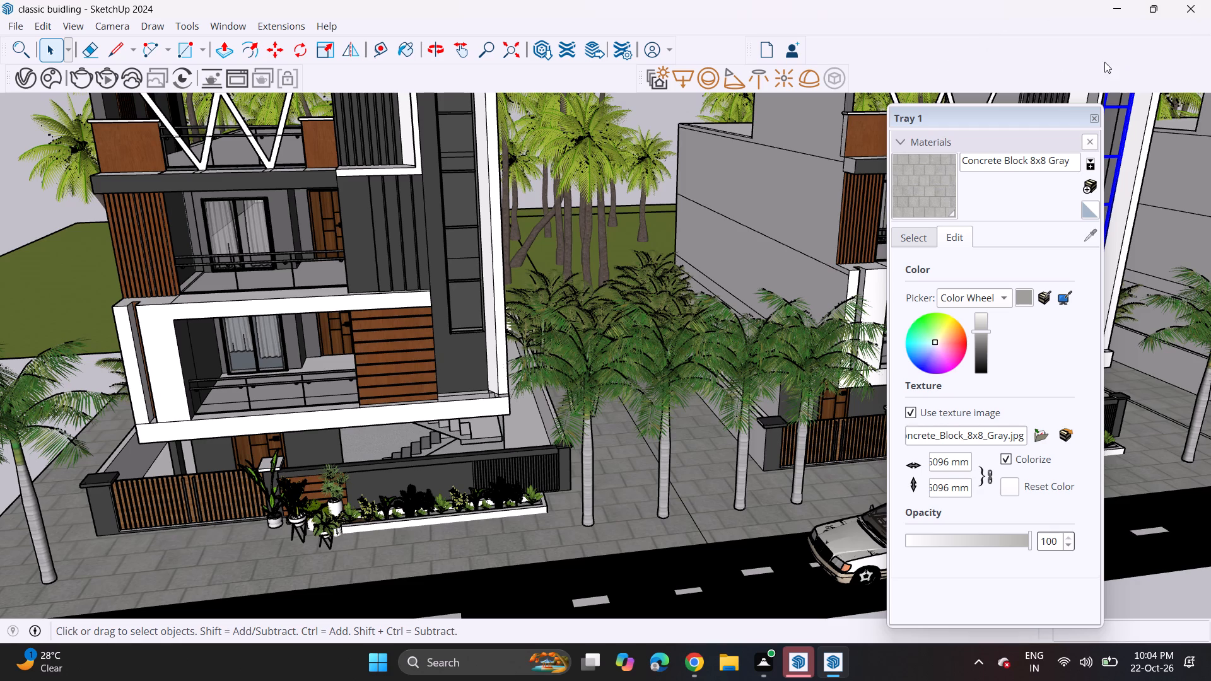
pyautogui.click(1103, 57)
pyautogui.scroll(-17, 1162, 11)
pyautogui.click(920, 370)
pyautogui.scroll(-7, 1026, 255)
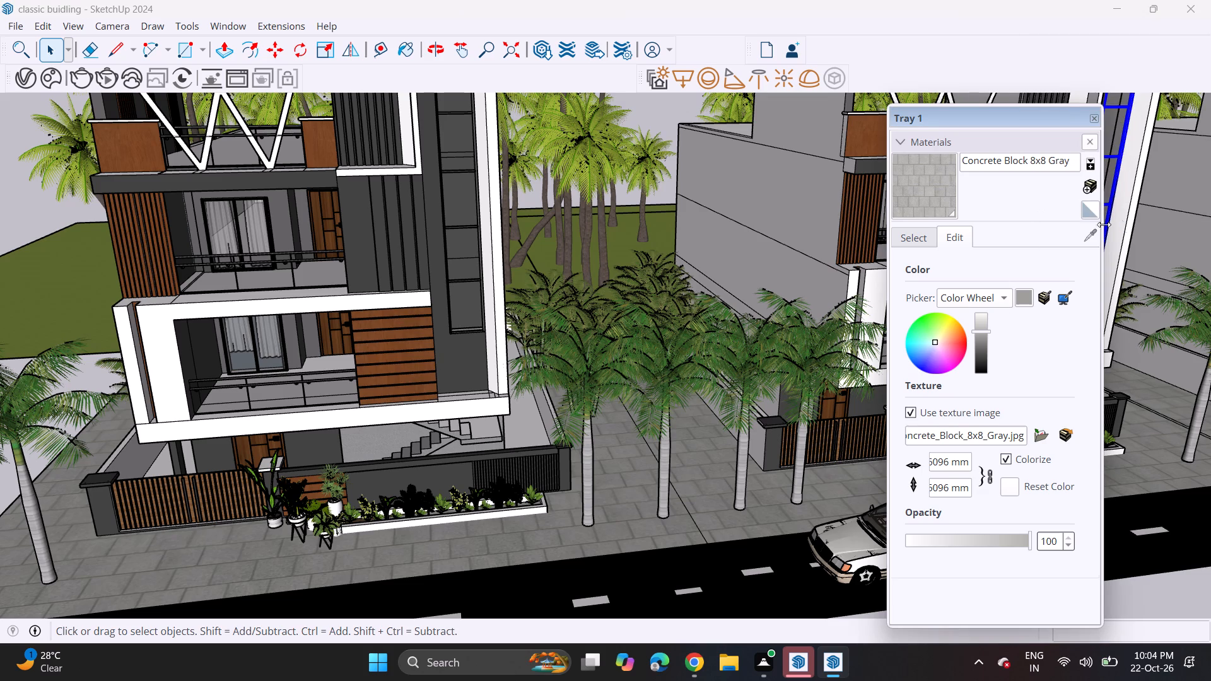
# Examine the row of buildings from farther back and from an elevated angle, including the roofs, side walls, palm trees, road and parked car.
pyautogui.scroll(-9, 547, 232)
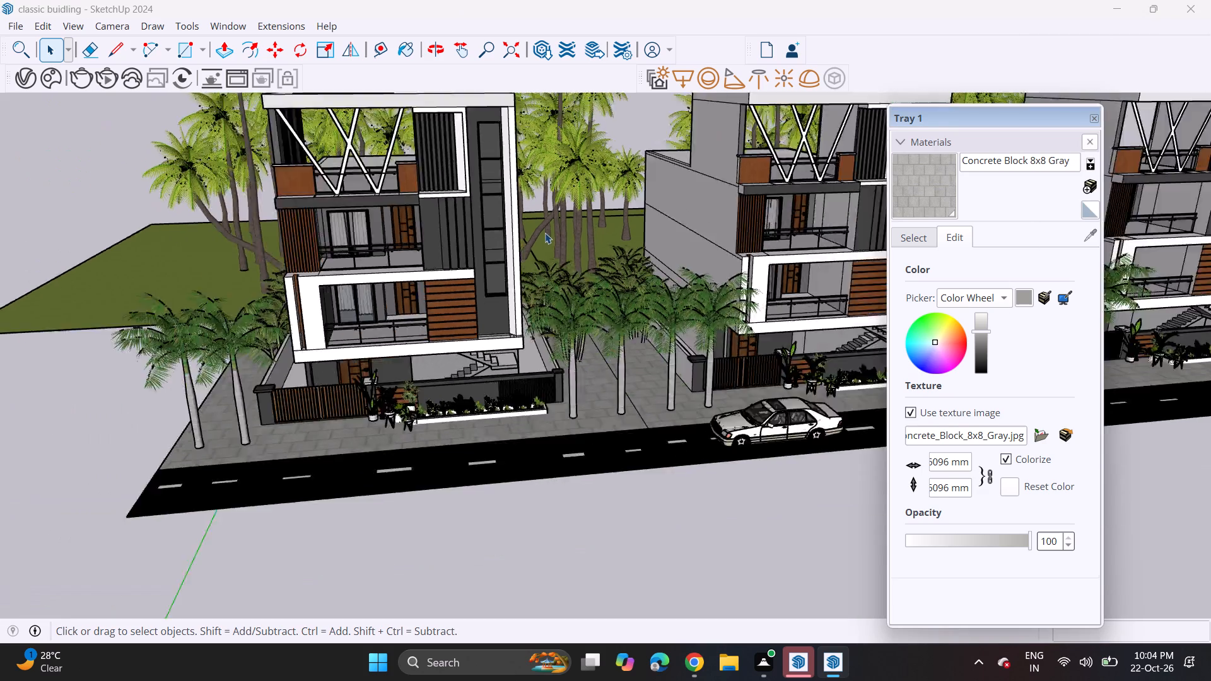
pyautogui.scroll(-5, 545, 233)
pyautogui.scroll(6, 545, 233)
pyautogui.moveTo(561, 194); pyautogui.dragTo(497, 199, button='middle')
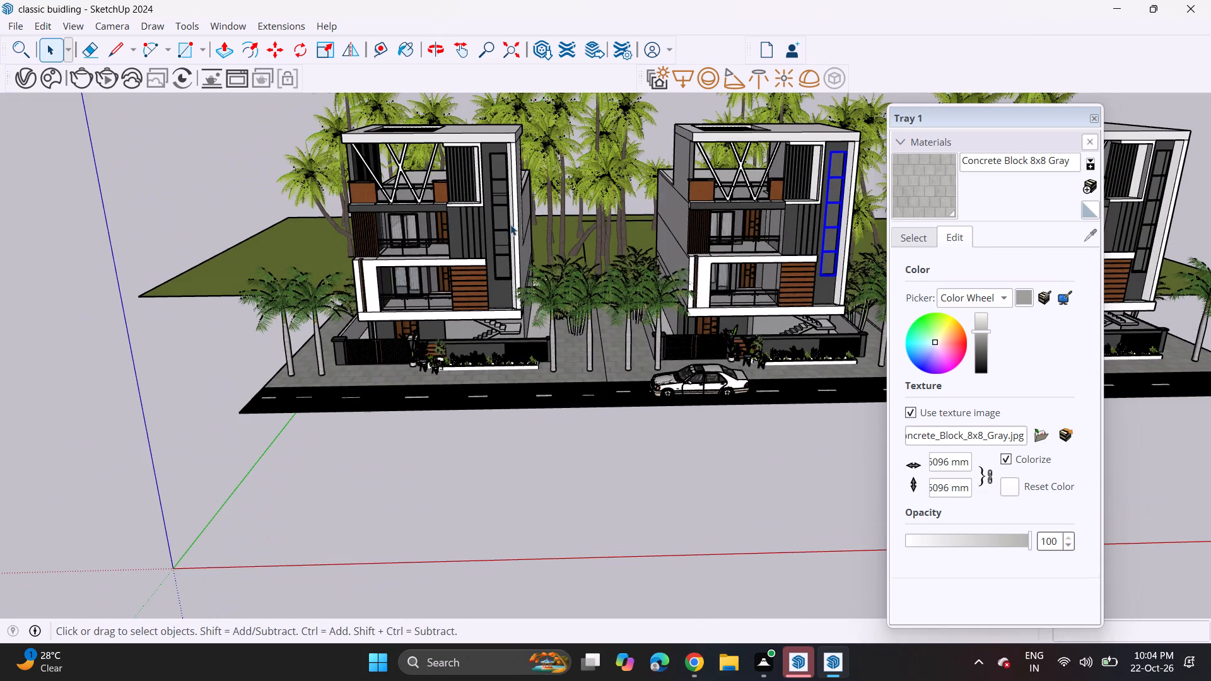
pyautogui.scroll(2, 513, 221)
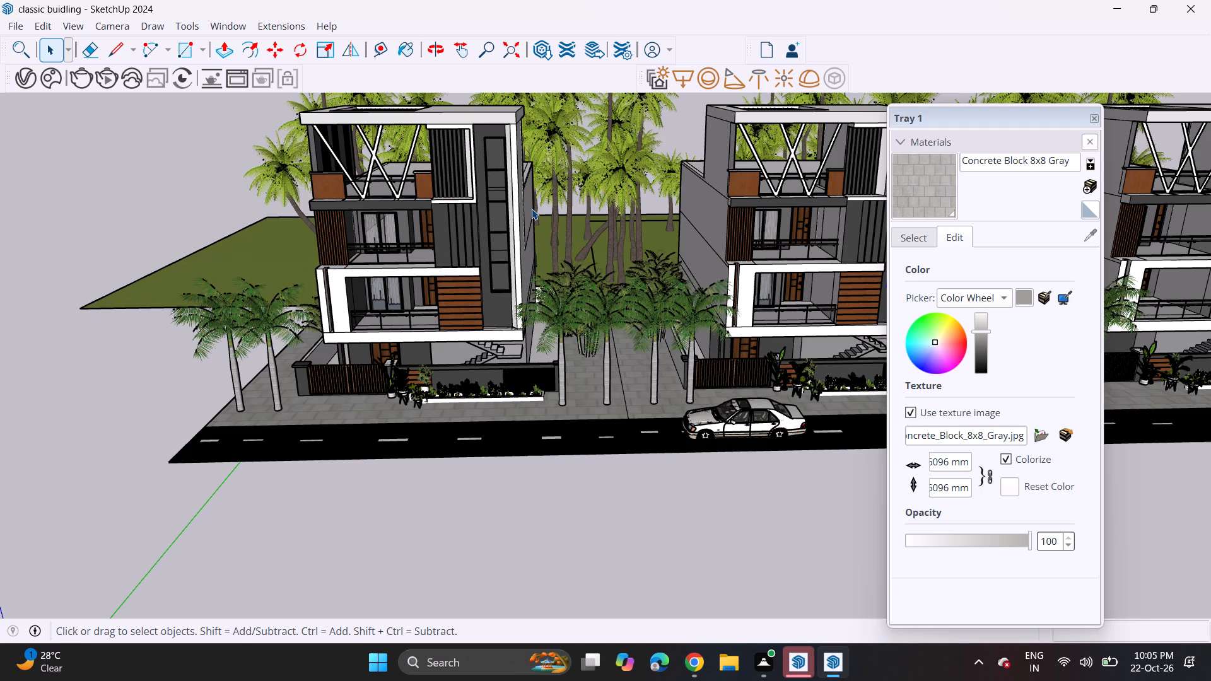
pyautogui.scroll(-2, 530, 209)
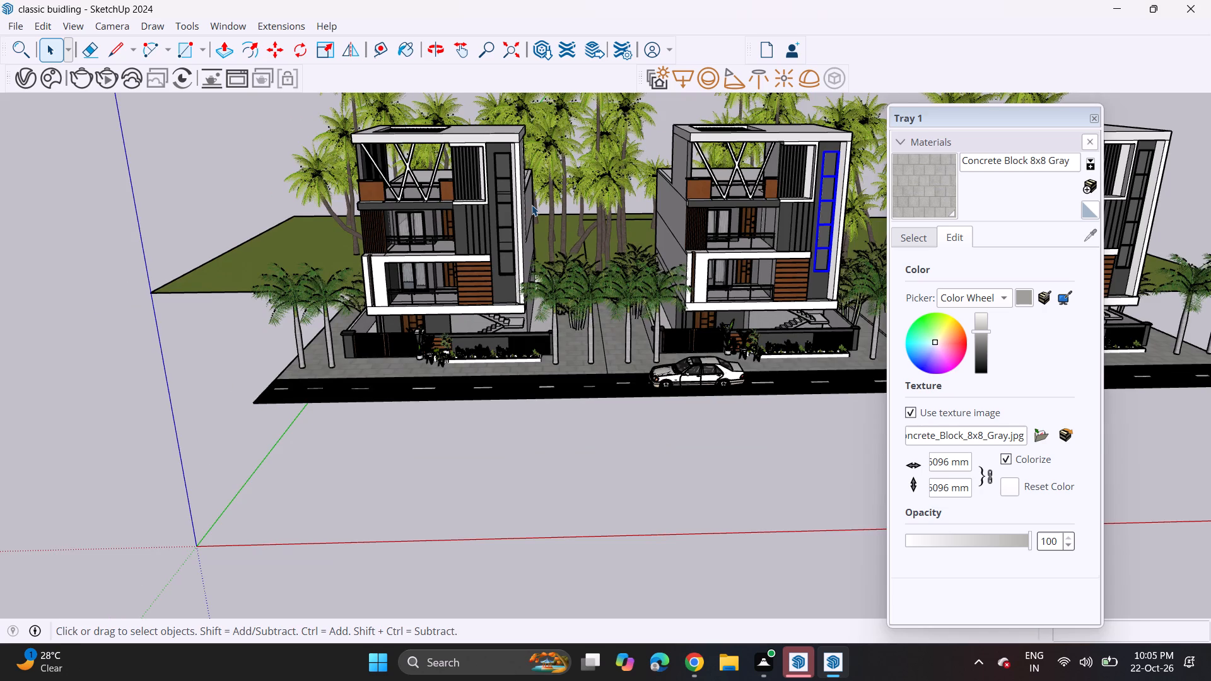
pyautogui.moveTo(530, 205); pyautogui.dragTo(566, 219, button='middle')
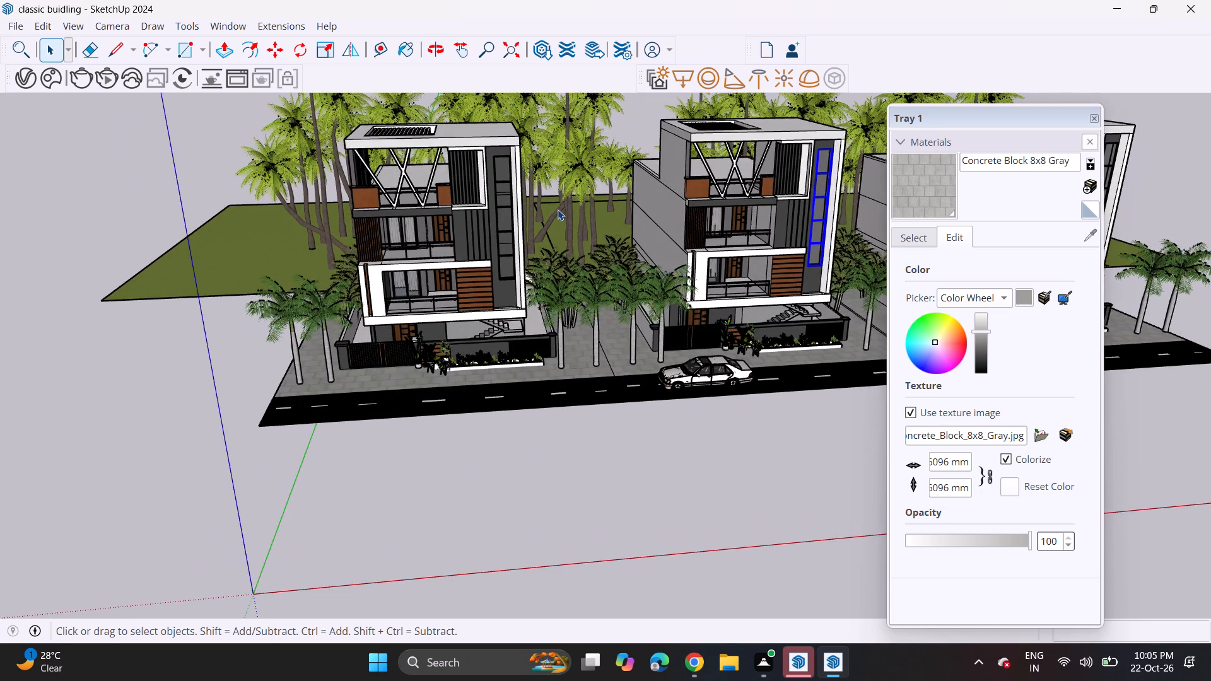
pyautogui.scroll(2, 557, 209)
pyautogui.moveTo(553, 211); pyautogui.dragTo(367, 250, button='middle')
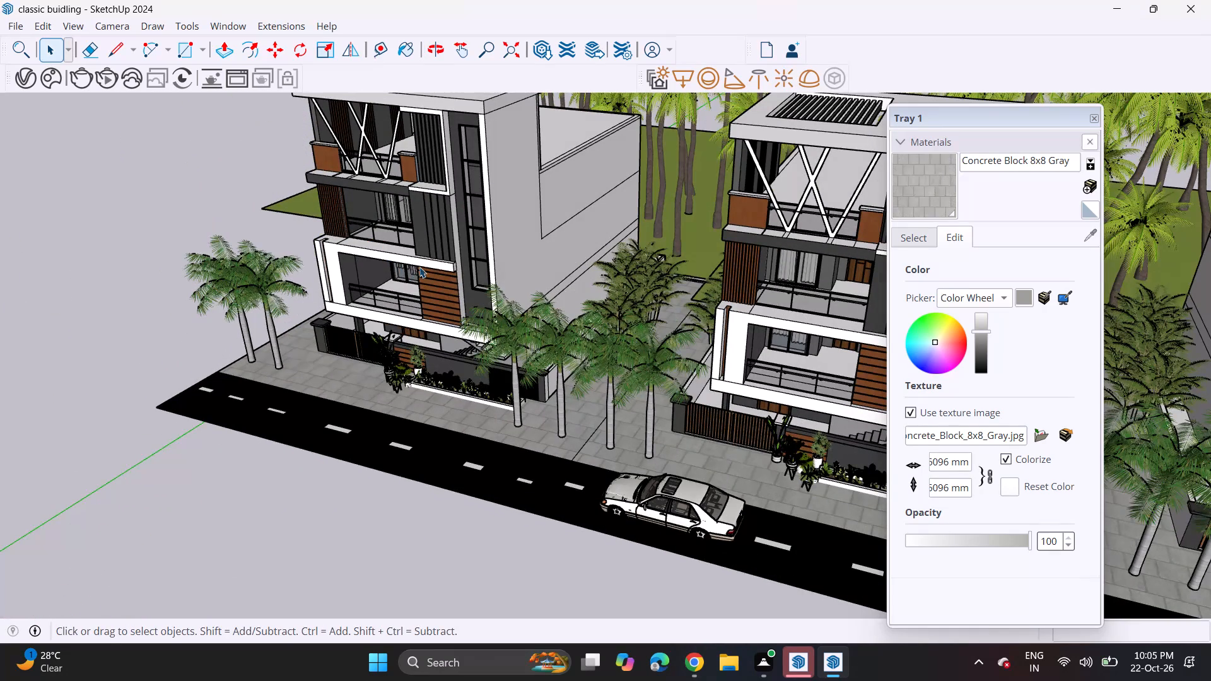
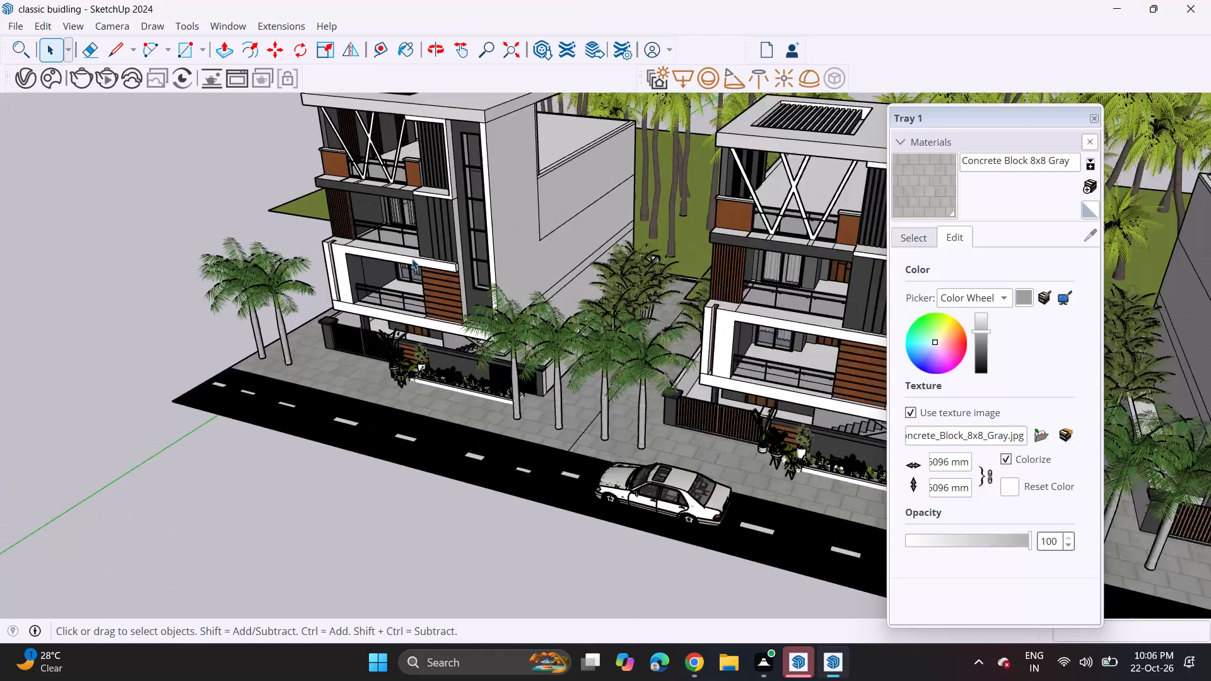
# Examine the end building's front and the palm-lined paved passage beside it, from above and from near street level.
pyautogui.moveTo(412, 257); pyautogui.dragTo(539, 299, button='middle')
pyautogui.scroll(1, 430, 261)
pyautogui.scroll(-1, 527, 292)
pyautogui.scroll(2, 527, 292)
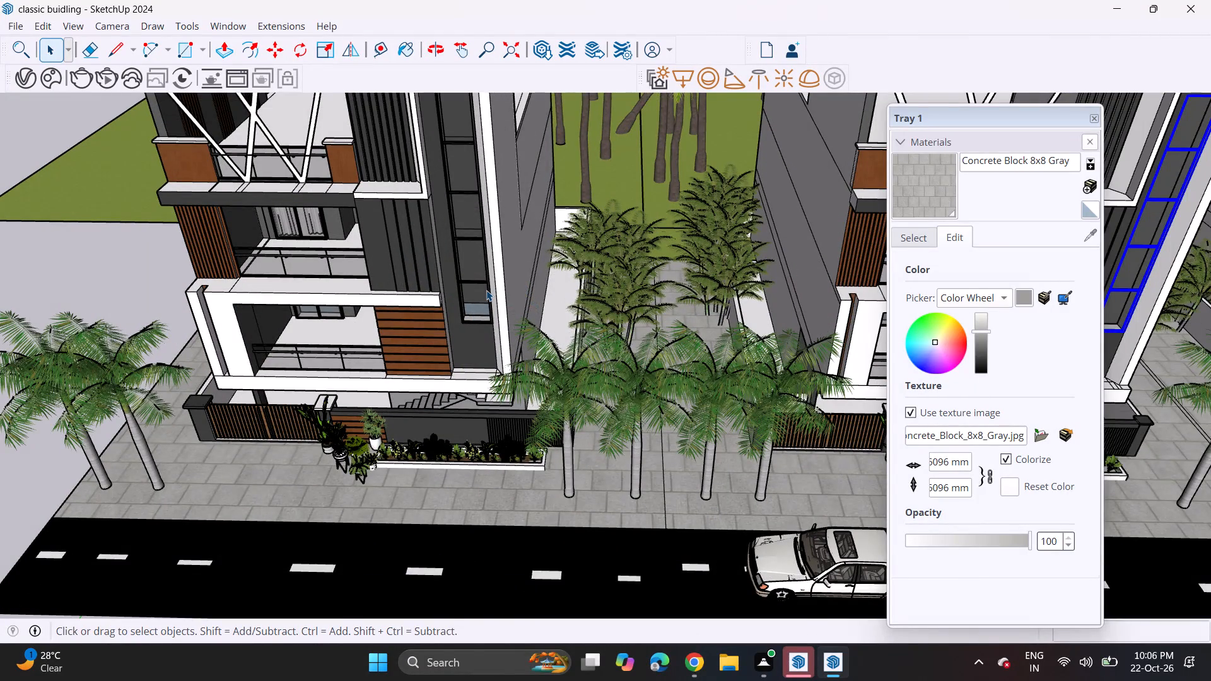
pyautogui.scroll(-2, 486, 290)
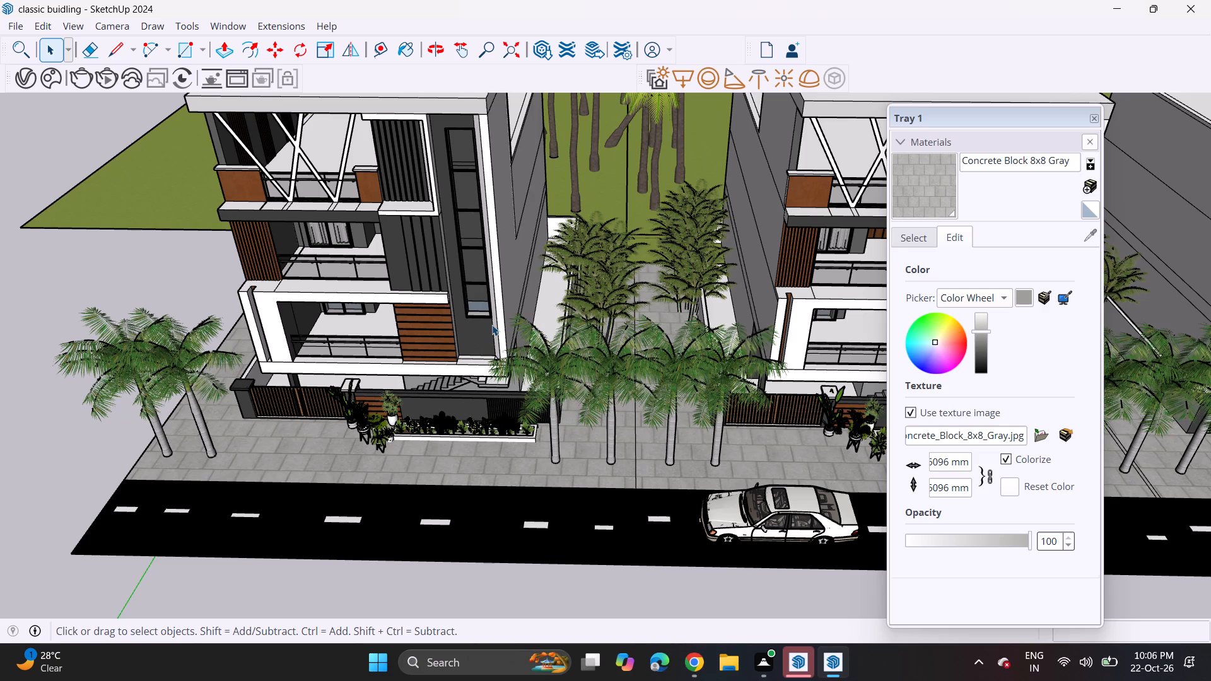
pyautogui.scroll(2, 496, 318)
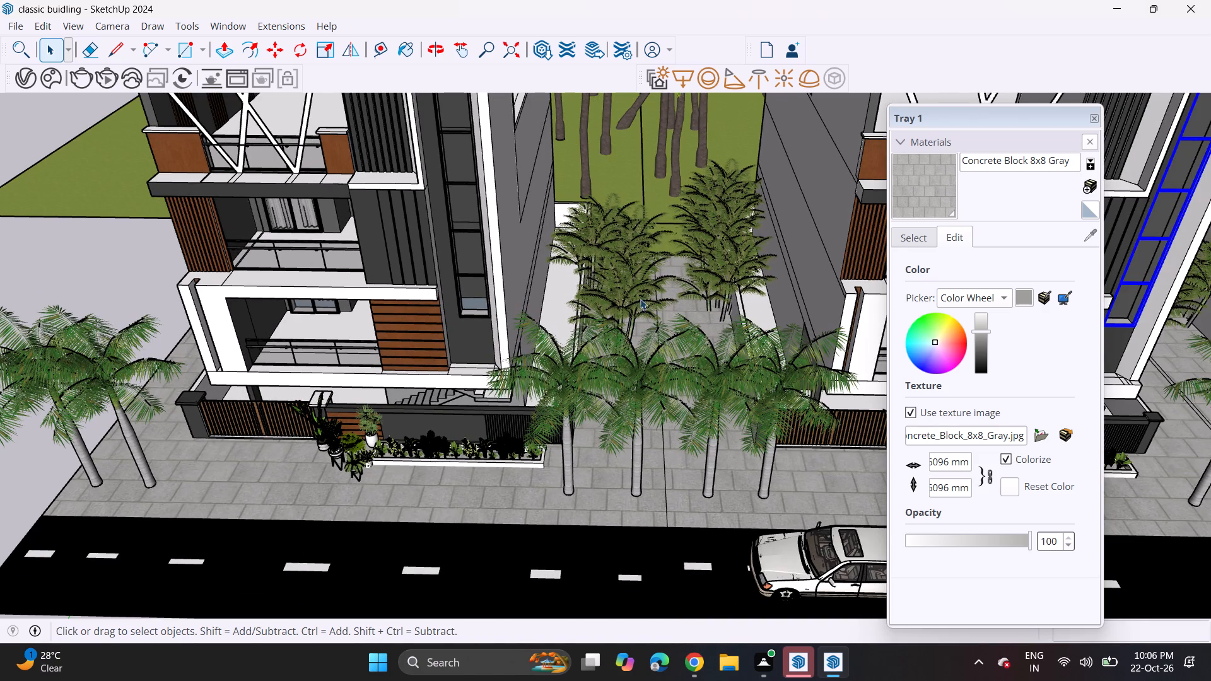
pyautogui.moveTo(653, 371); pyautogui.dragTo(650, 271, button='middle')
pyautogui.scroll(1, 661, 298)
pyautogui.moveTo(665, 291); pyautogui.dragTo(670, 259, button='middle')
pyautogui.scroll(1, 670, 271)
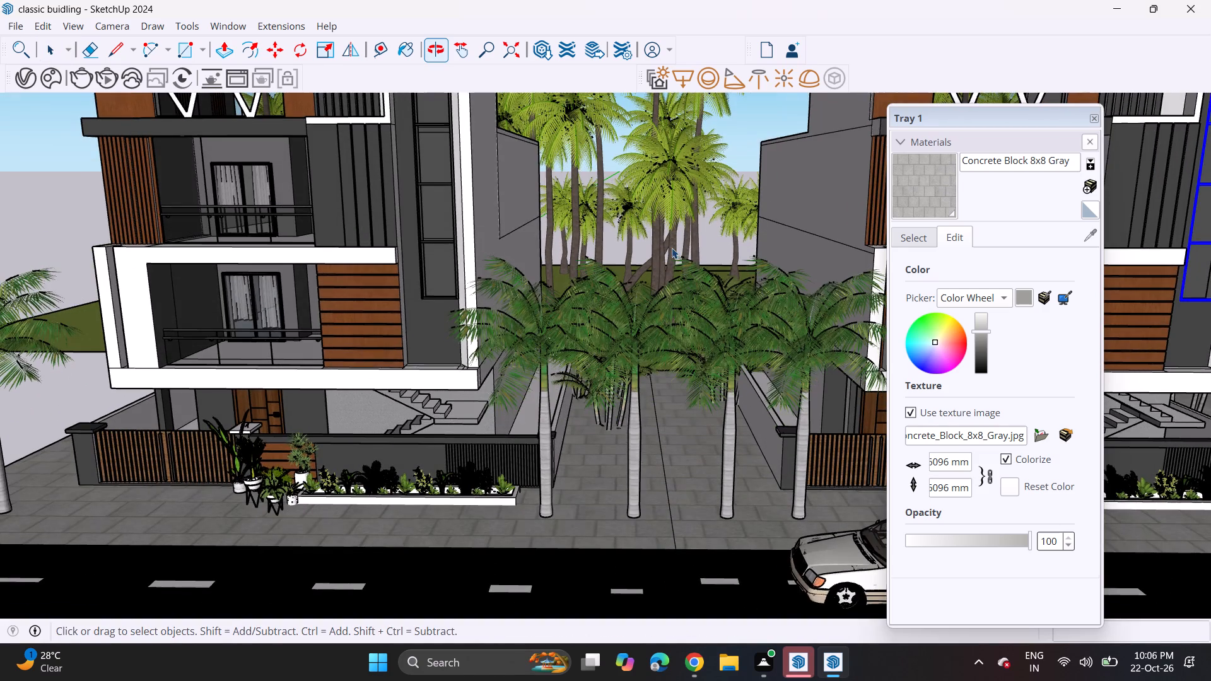
pyautogui.scroll(-3, 669, 279)
pyautogui.moveTo(708, 281); pyautogui.dragTo(600, 289, button='middle')
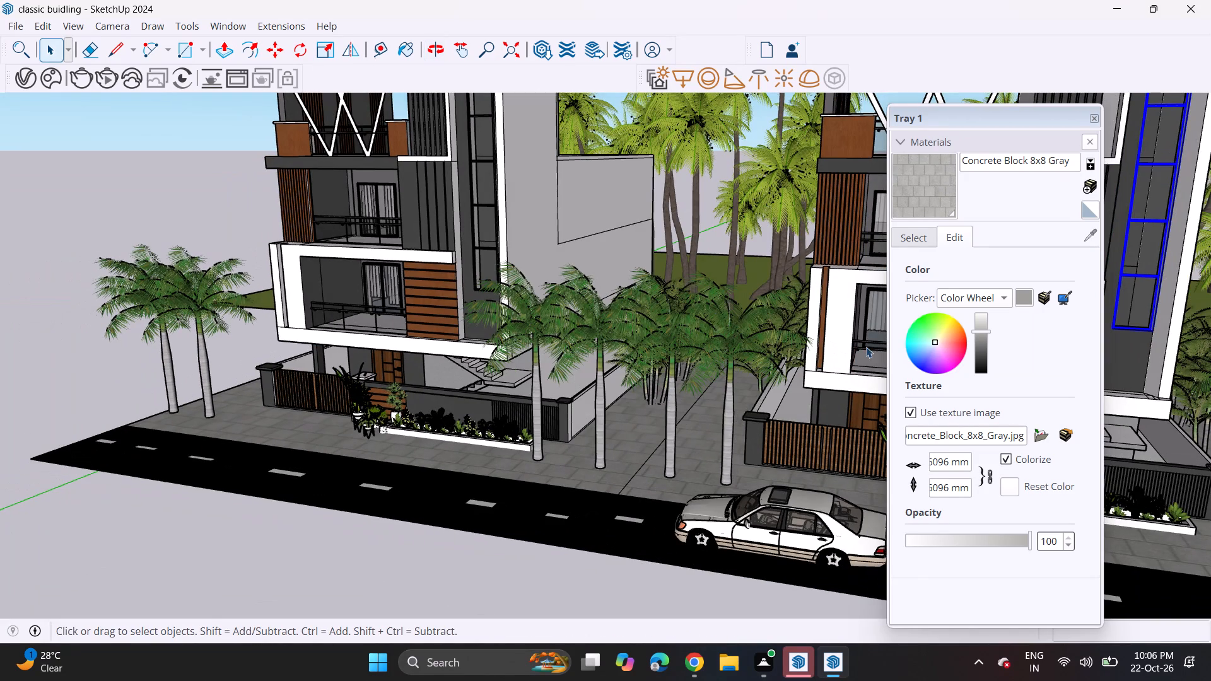
# Examine the buildings' side walls, front fences and the paved gaps between them from both directions along the street.
pyautogui.moveTo(866, 347); pyautogui.dragTo(665, 361, button='middle')
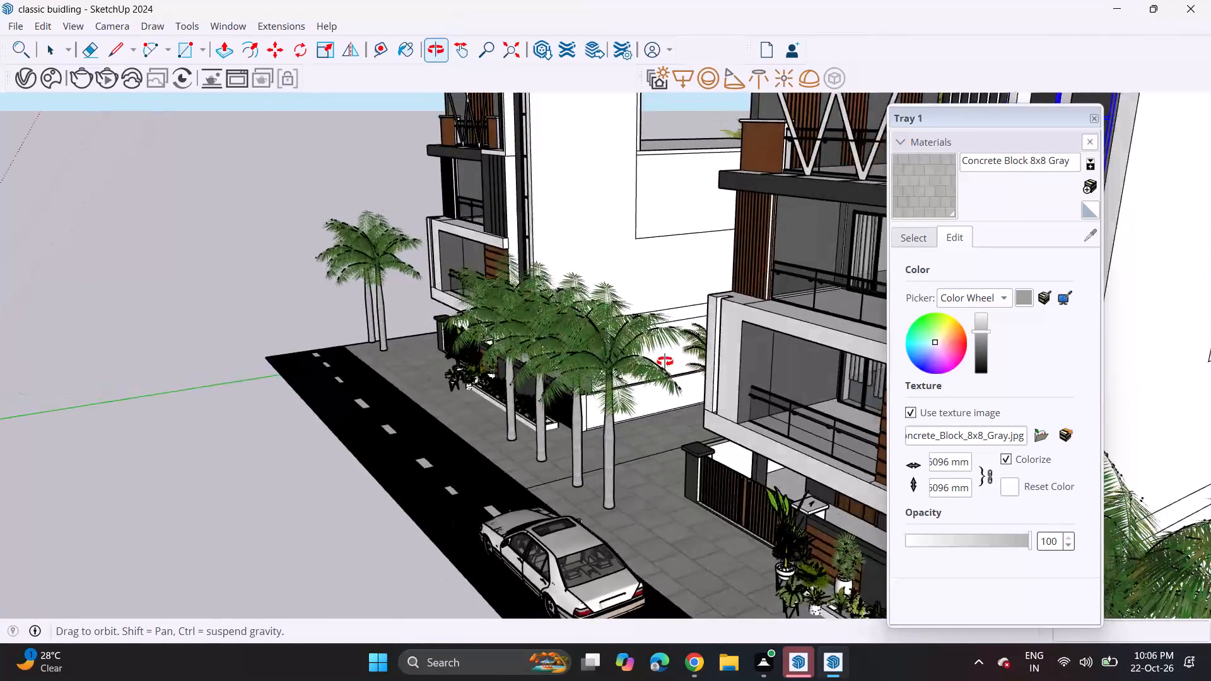
pyautogui.moveTo(665, 361); pyautogui.dragTo(1082, 341, button='middle')
pyautogui.middleClick(1097, 304)
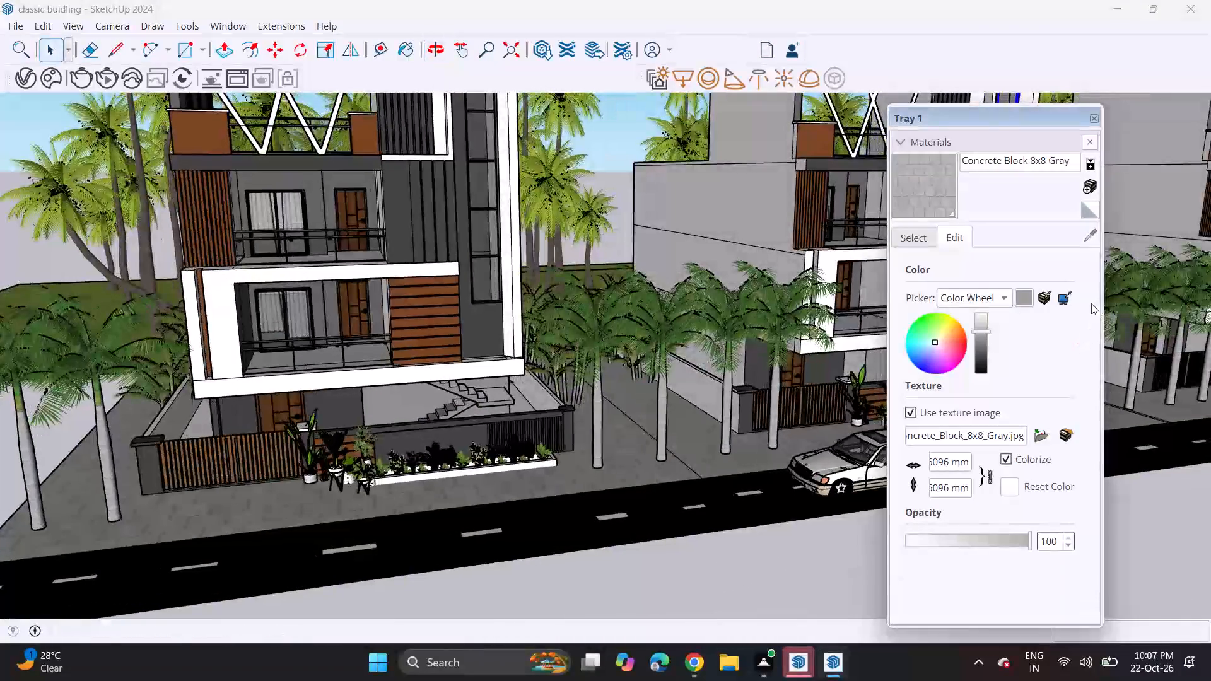
pyautogui.moveTo(874, 347); pyautogui.dragTo(1094, 311, button='middle')
pyautogui.moveTo(1024, 301); pyautogui.dragTo(1210, 295, button='middle')
pyautogui.moveTo(627, 417); pyautogui.dragTo(810, 422, button='middle')
pyautogui.scroll(2, 812, 402)
pyautogui.moveTo(809, 396); pyautogui.dragTo(758, 387, button='middle')
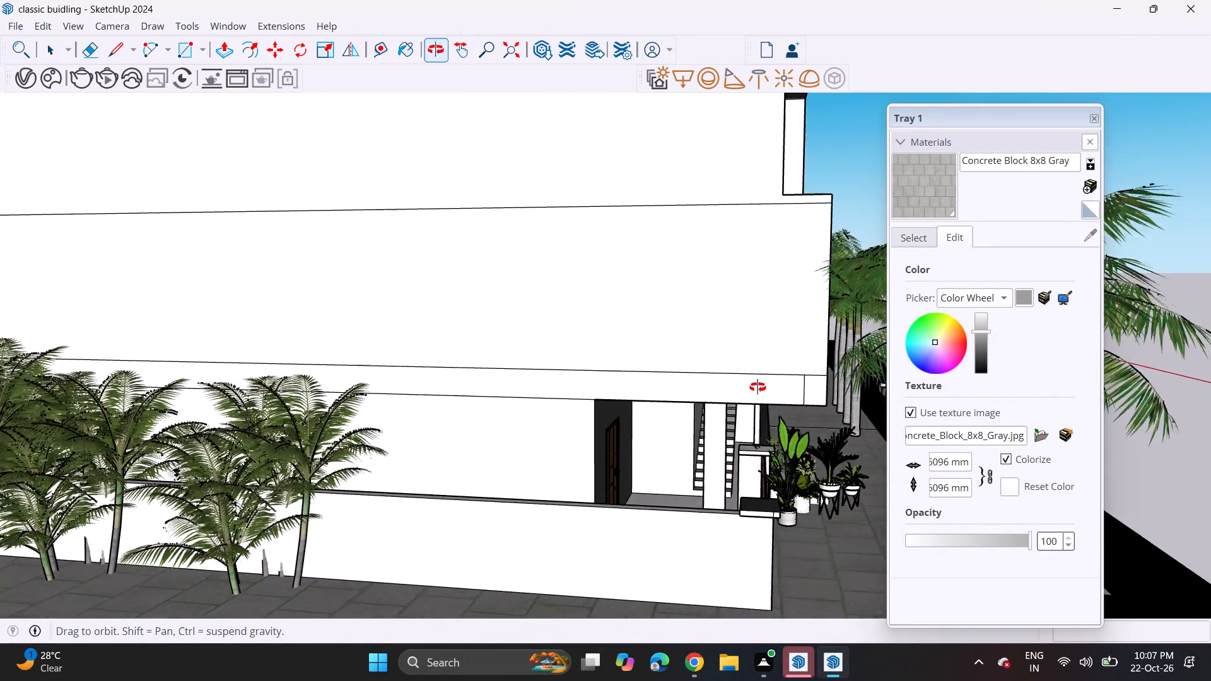
pyautogui.moveTo(758, 387); pyautogui.dragTo(449, 449, button='middle')
pyautogui.moveTo(798, 387); pyautogui.dragTo(582, 402, button='middle')
pyautogui.scroll(-4, 498, 415)
pyautogui.scroll(-5, 662, 412)
pyautogui.scroll(-6, 715, 407)
pyautogui.moveTo(711, 391); pyautogui.dragTo(629, 373, button='middle')
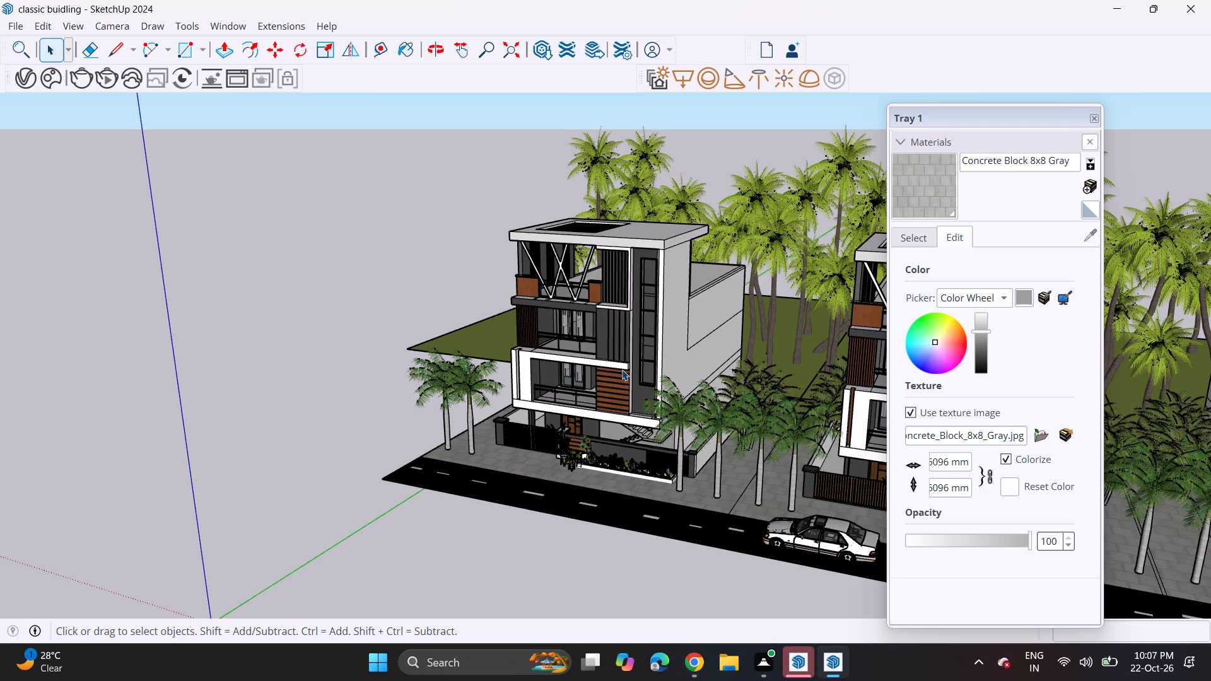
# Examine the end building from farther back and close up, including its balconies, entrance stairs, fence, planters and side wall.
pyautogui.scroll(-2, 622, 370)
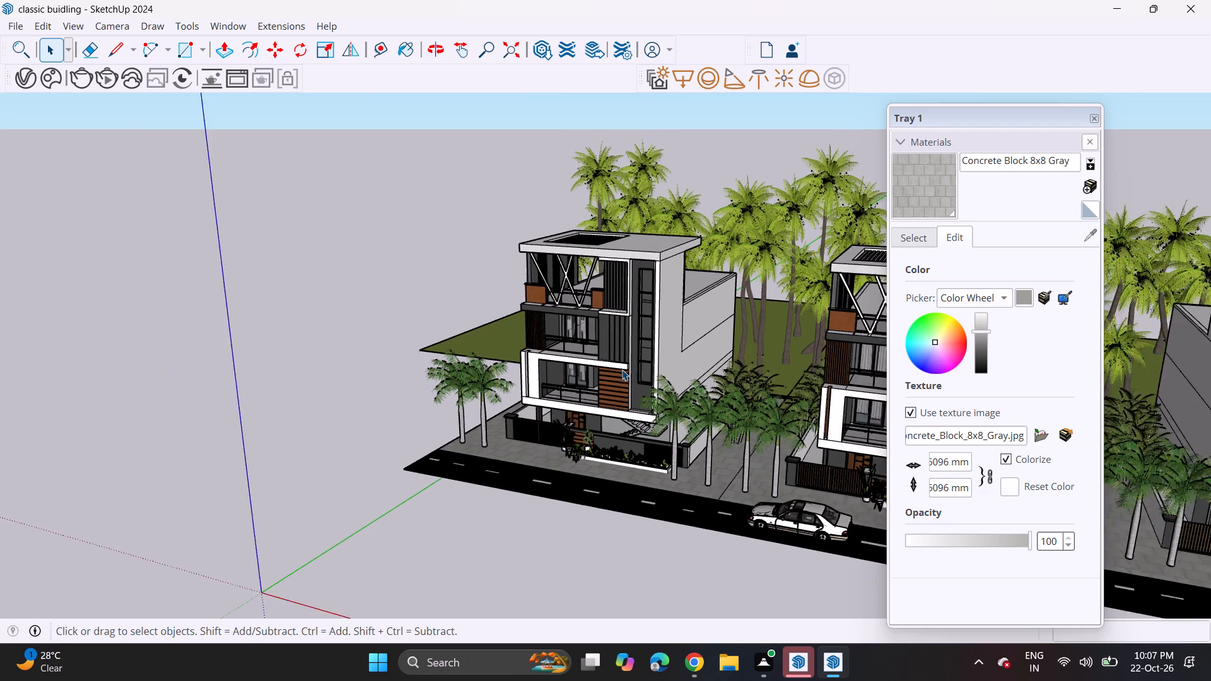
pyautogui.moveTo(622, 370); pyautogui.dragTo(585, 399, button='middle')
pyautogui.scroll(6, 634, 418)
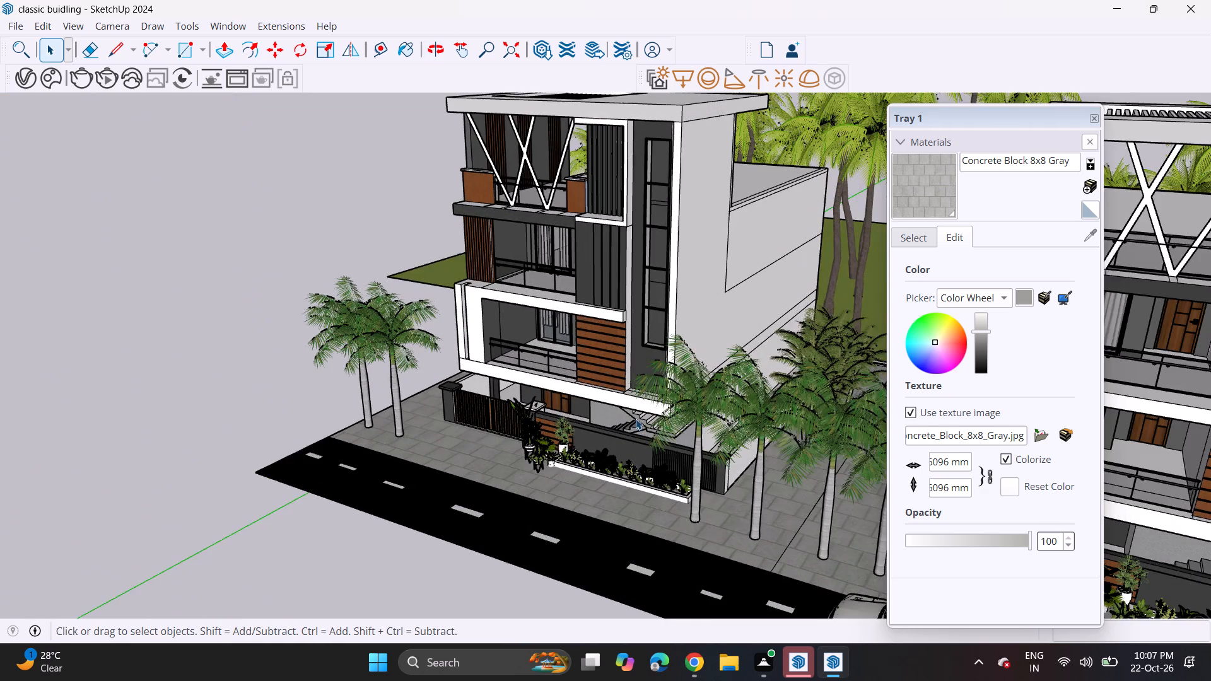
pyautogui.scroll(2, 636, 419)
pyautogui.moveTo(637, 419); pyautogui.dragTo(1046, 394, button='middle')
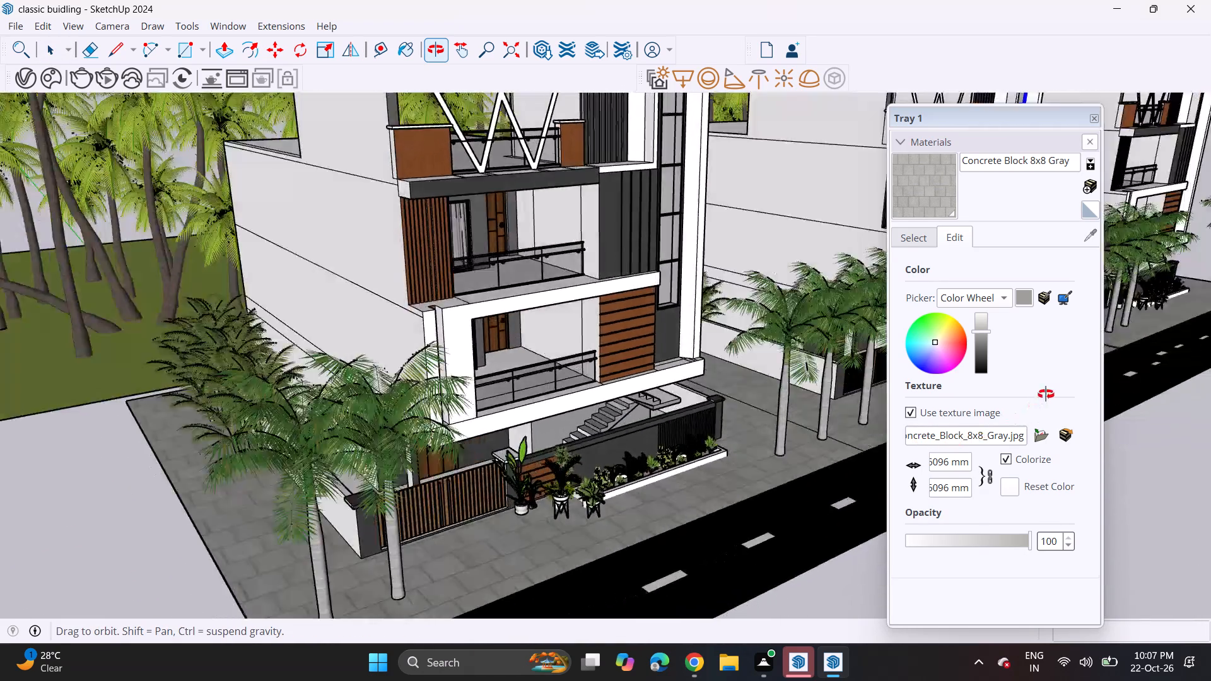
pyautogui.moveTo(1046, 394); pyautogui.dragTo(1104, 307, button='middle')
pyautogui.scroll(7, 1104, 306)
pyautogui.moveTo(1053, 327); pyautogui.dragTo(810, 368, button='middle')
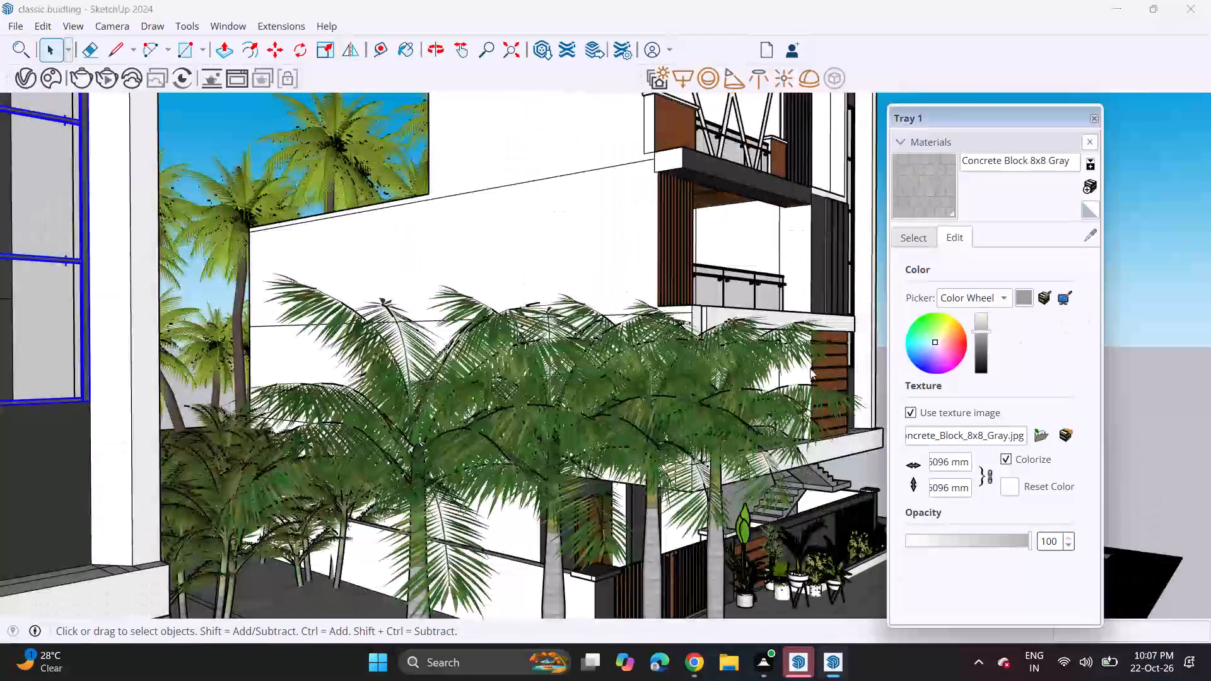
pyautogui.moveTo(810, 368); pyautogui.dragTo(758, 378, button='middle')
pyautogui.moveTo(1039, 425); pyautogui.dragTo(728, 469, button='middle')
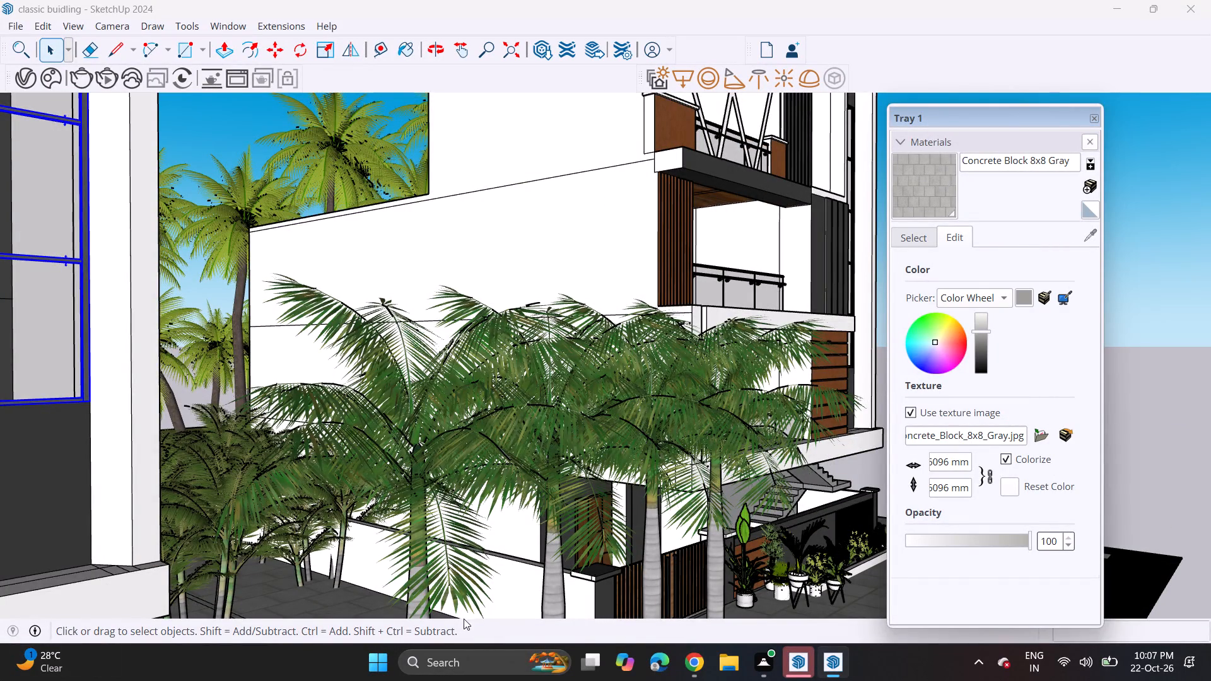
# Compare the fronts and upper floors of the middle and end buildings from a low angle against the palm backdrop.
pyautogui.scroll(-7, 519, 608)
pyautogui.moveTo(536, 599); pyautogui.dragTo(419, 586, button='middle')
pyautogui.scroll(-3, 419, 586)
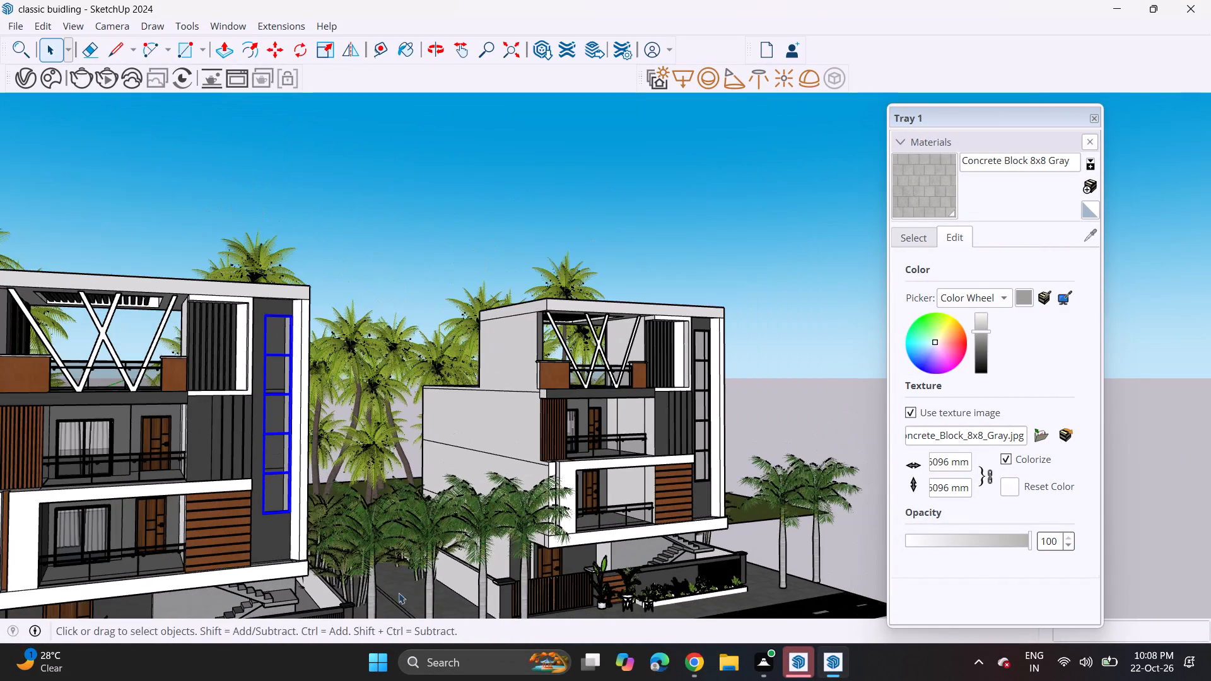
pyautogui.scroll(2, 299, 622)
pyautogui.moveTo(321, 624); pyautogui.dragTo(518, 597, button='middle')
pyautogui.scroll(1, 524, 595)
pyautogui.scroll(-1, 524, 595)
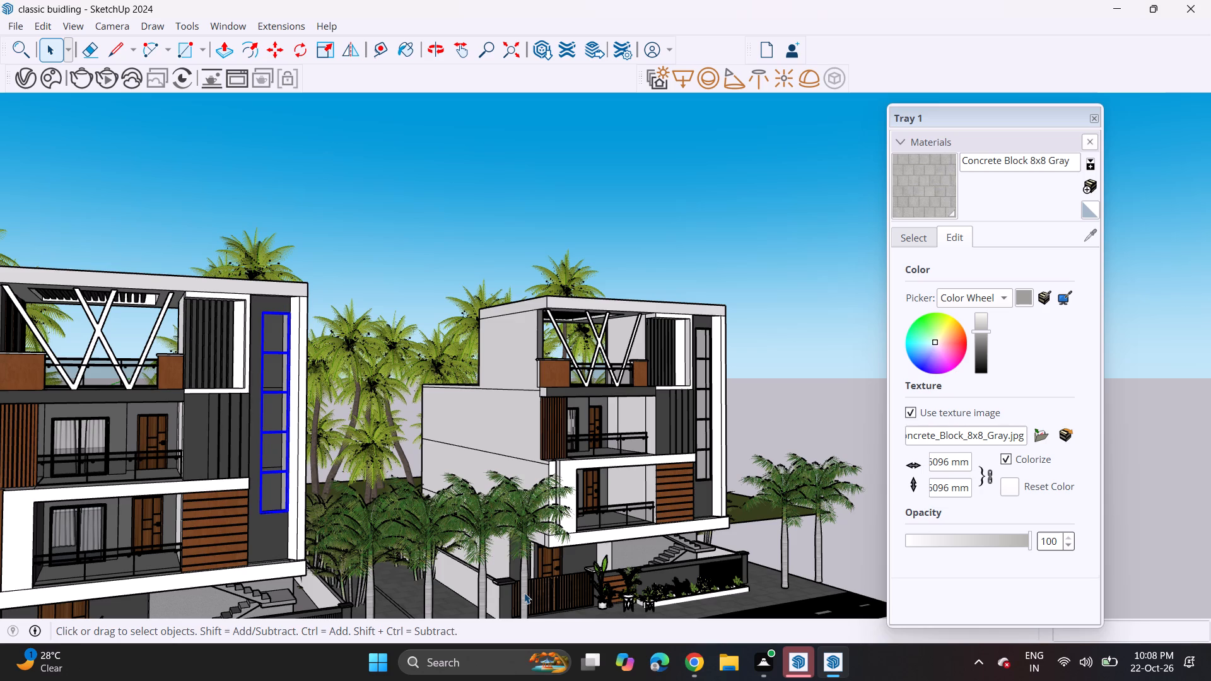
pyautogui.scroll(-5, 535, 607)
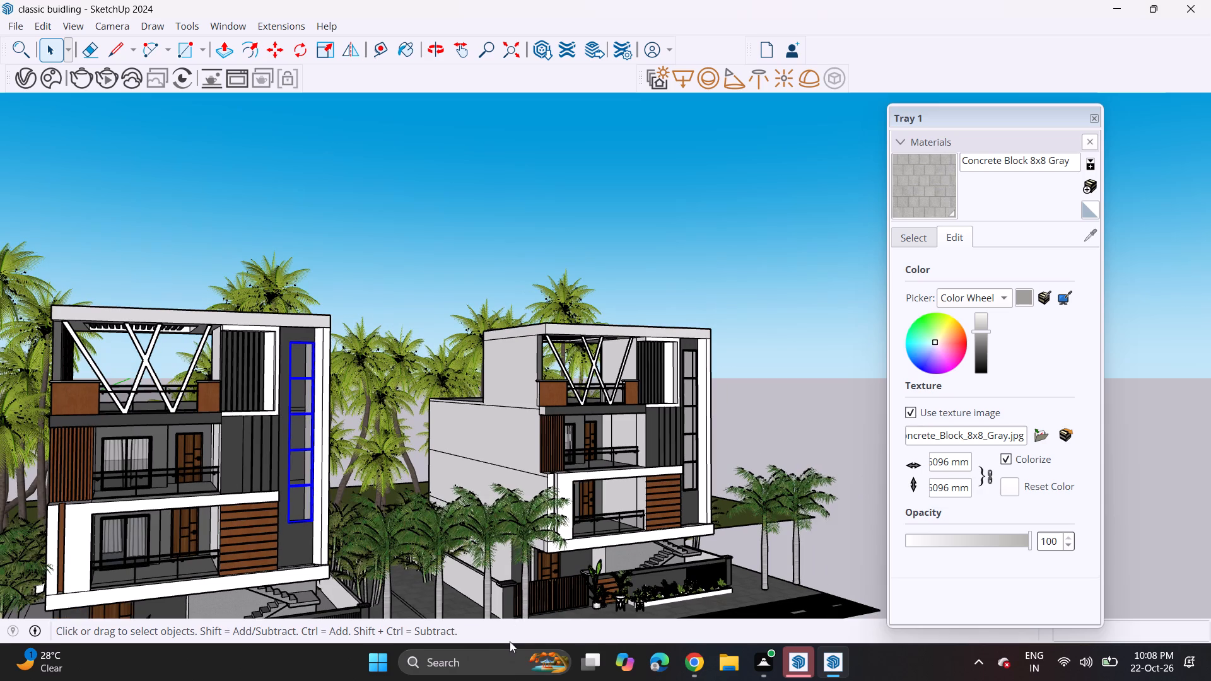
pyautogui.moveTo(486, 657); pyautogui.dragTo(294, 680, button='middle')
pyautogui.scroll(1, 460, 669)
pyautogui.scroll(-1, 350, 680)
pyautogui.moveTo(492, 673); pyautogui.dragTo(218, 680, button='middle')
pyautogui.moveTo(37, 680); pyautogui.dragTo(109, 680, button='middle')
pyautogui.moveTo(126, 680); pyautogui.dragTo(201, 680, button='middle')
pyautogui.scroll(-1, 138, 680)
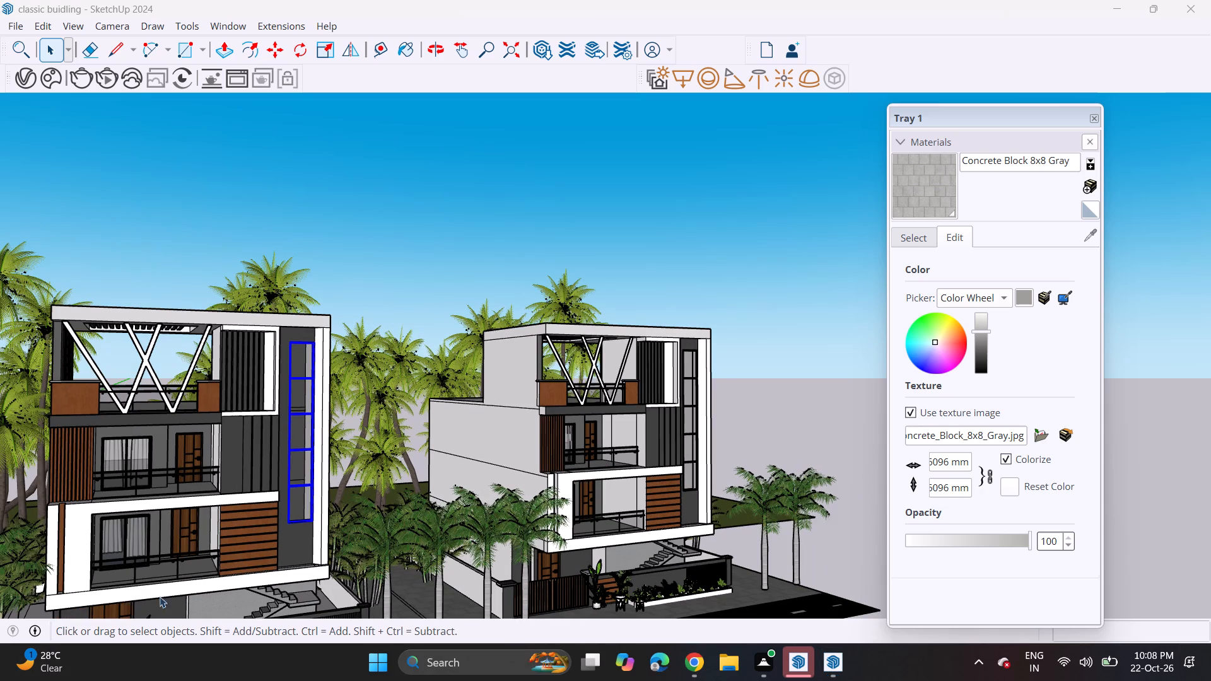
# Examine the full row of building fronts from across the road, then the middle building's facade and parked car close up.
pyautogui.moveTo(349, 532); pyautogui.dragTo(400, 537, button='middle')
pyautogui.scroll(-1, 349, 532)
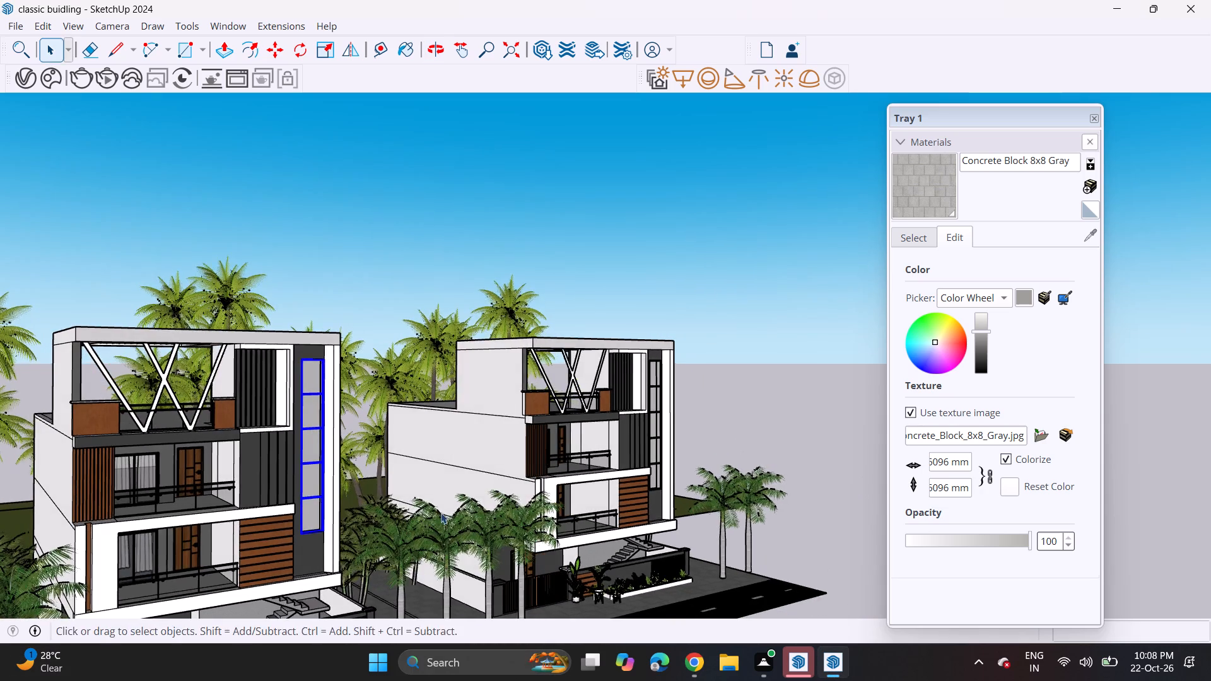
pyautogui.moveTo(442, 513); pyautogui.dragTo(290, 475, button='middle')
pyautogui.scroll(1, 290, 475)
pyautogui.moveTo(907, 369); pyautogui.dragTo(762, 378, button='middle')
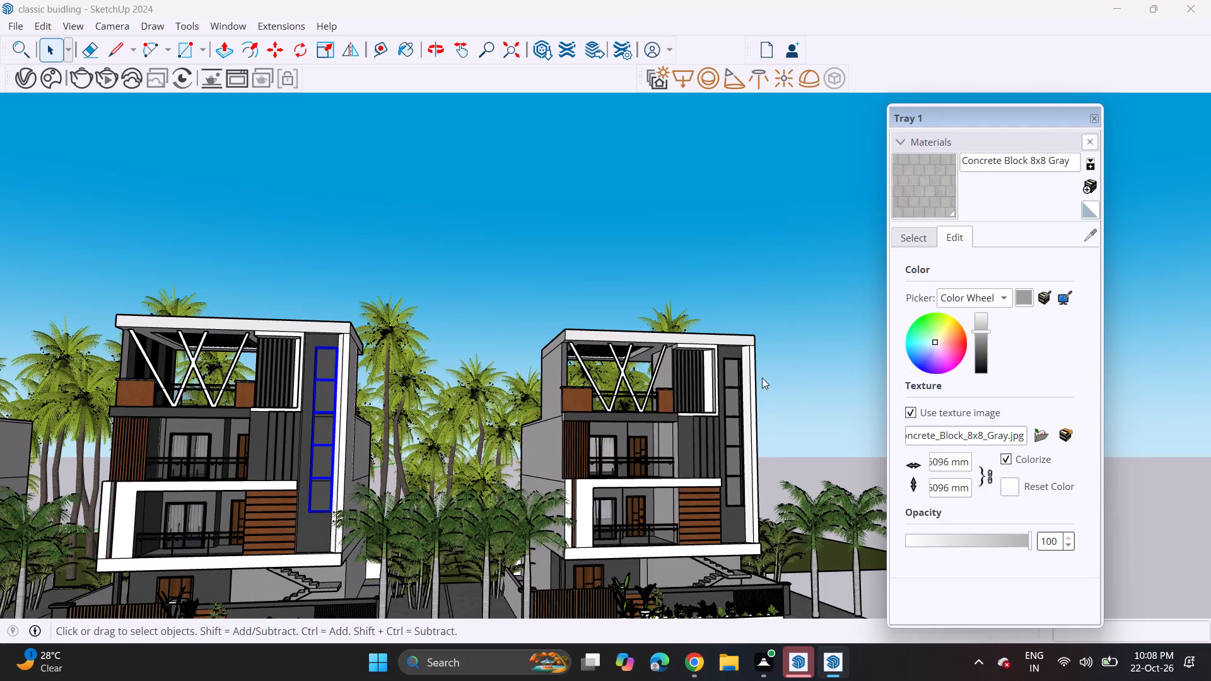
pyautogui.moveTo(762, 378); pyautogui.dragTo(661, 395, button='middle')
pyautogui.scroll(-5, 542, 515)
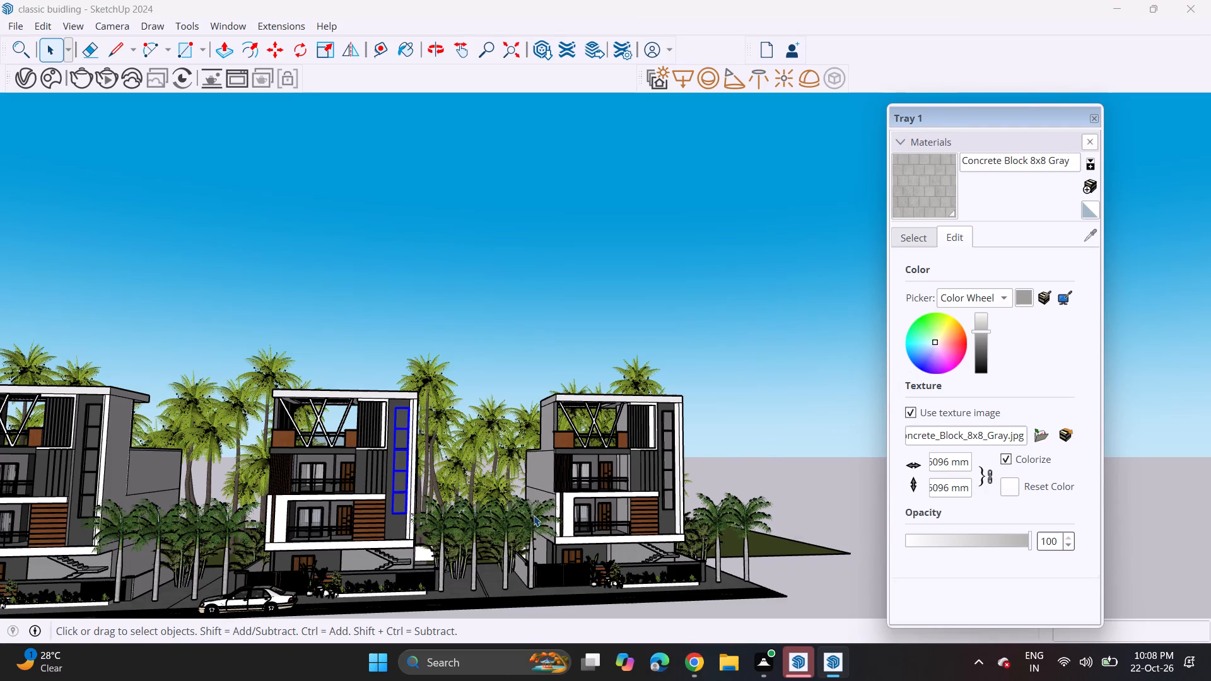
pyautogui.scroll(-5, 534, 515)
pyautogui.scroll(4, 448, 598)
pyautogui.scroll(4, 381, 617)
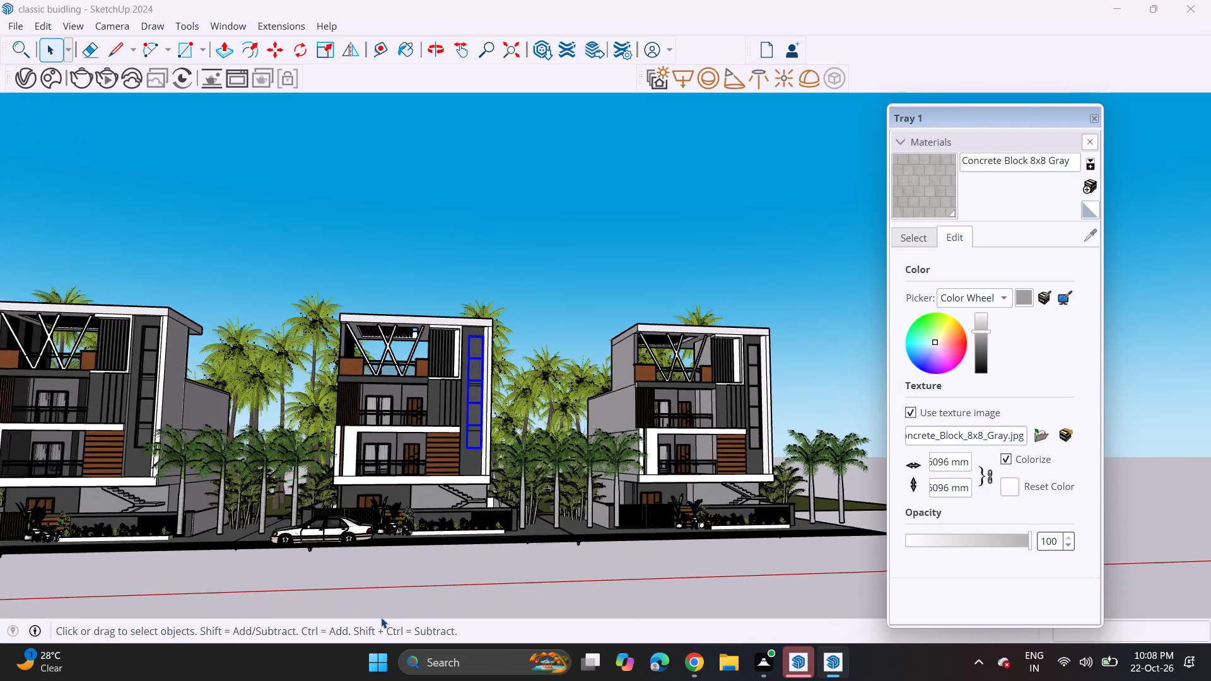
pyautogui.scroll(8, 378, 619)
pyautogui.scroll(3, 570, 412)
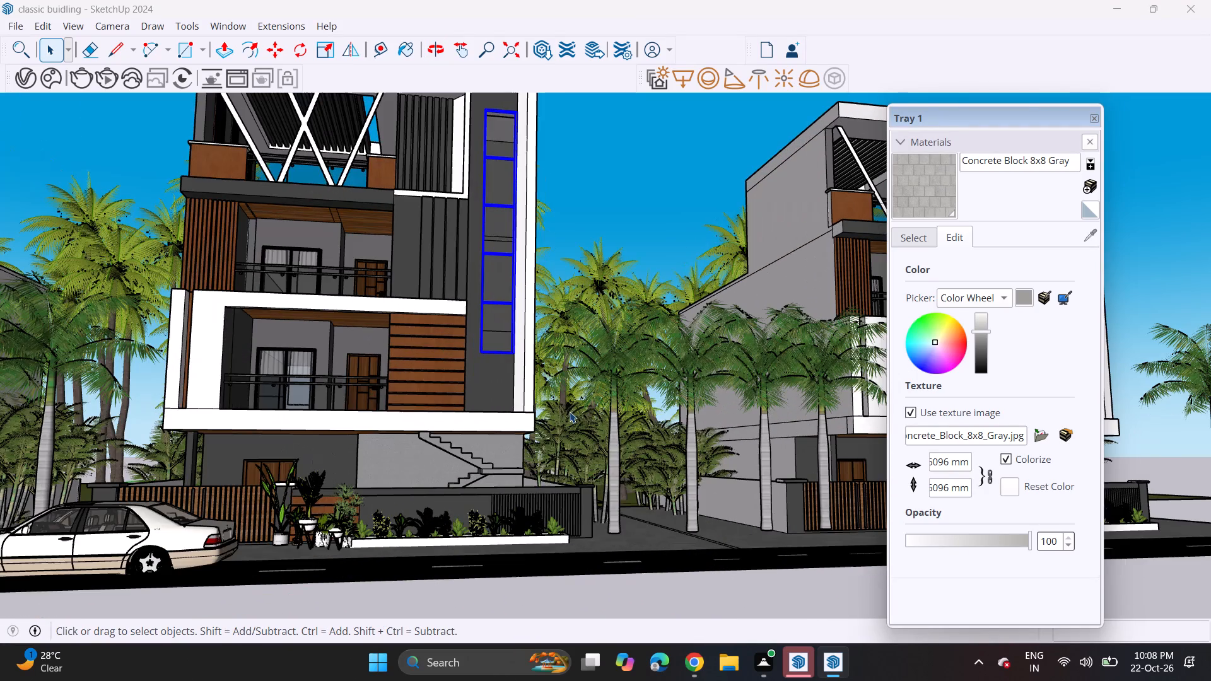
# Examine the middle building's facade, tall stair window and side walls from both sides at street level.
pyautogui.moveTo(568, 408); pyautogui.dragTo(601, 414, button='middle')
pyautogui.moveTo(1148, 220); pyautogui.dragTo(1033, 216, button='middle')
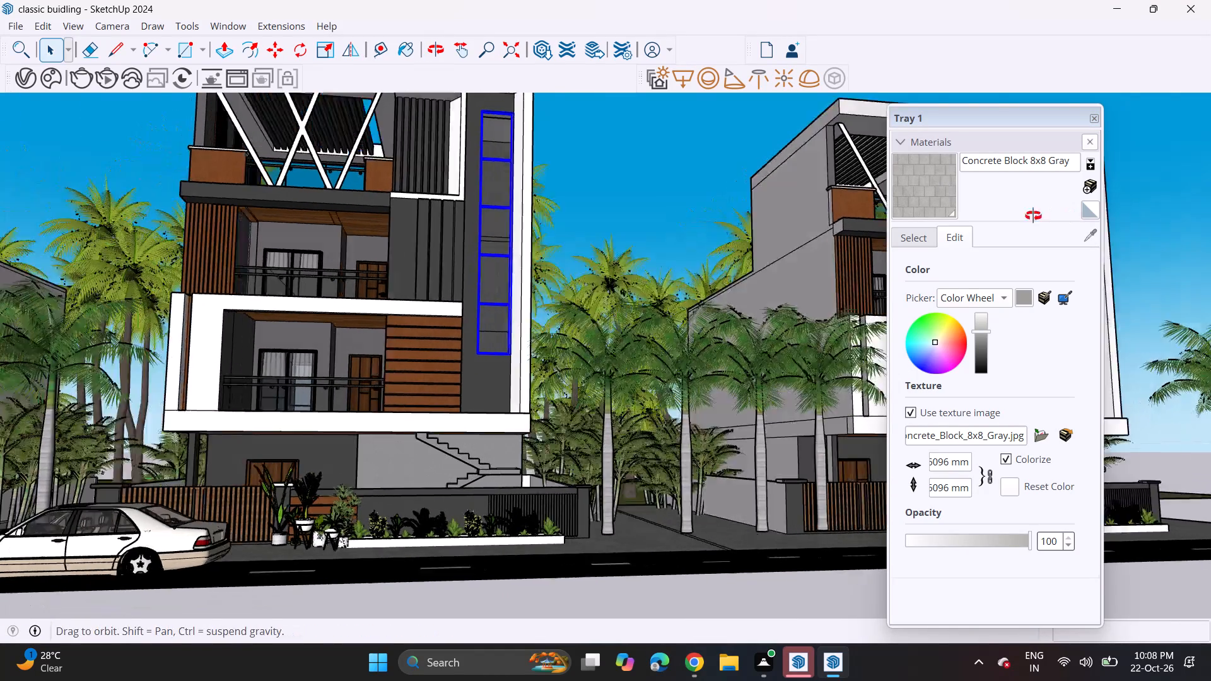
pyautogui.moveTo(1033, 216); pyautogui.dragTo(918, 237, button='middle')
pyautogui.scroll(3, 870, 213)
pyautogui.moveTo(849, 212); pyautogui.dragTo(851, 212, button='middle')
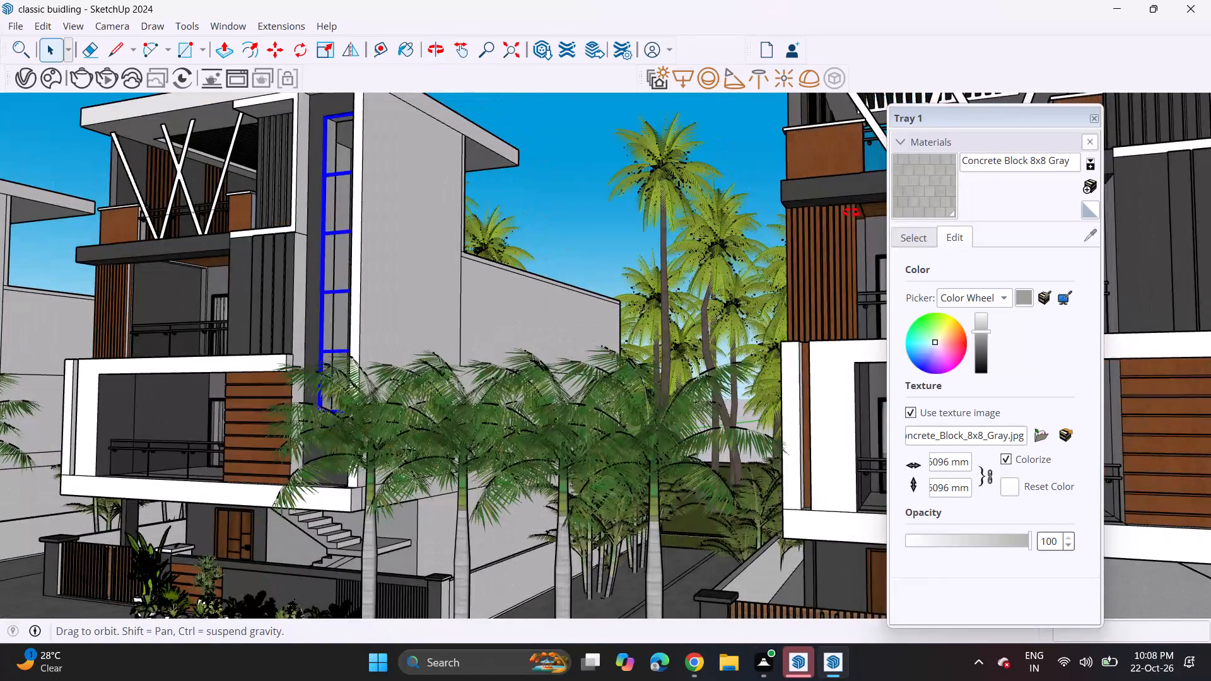
pyautogui.moveTo(851, 212); pyautogui.dragTo(1036, 238, button='middle')
pyautogui.scroll(-6, 840, 264)
pyautogui.moveTo(851, 277); pyautogui.dragTo(858, 279, button='middle')
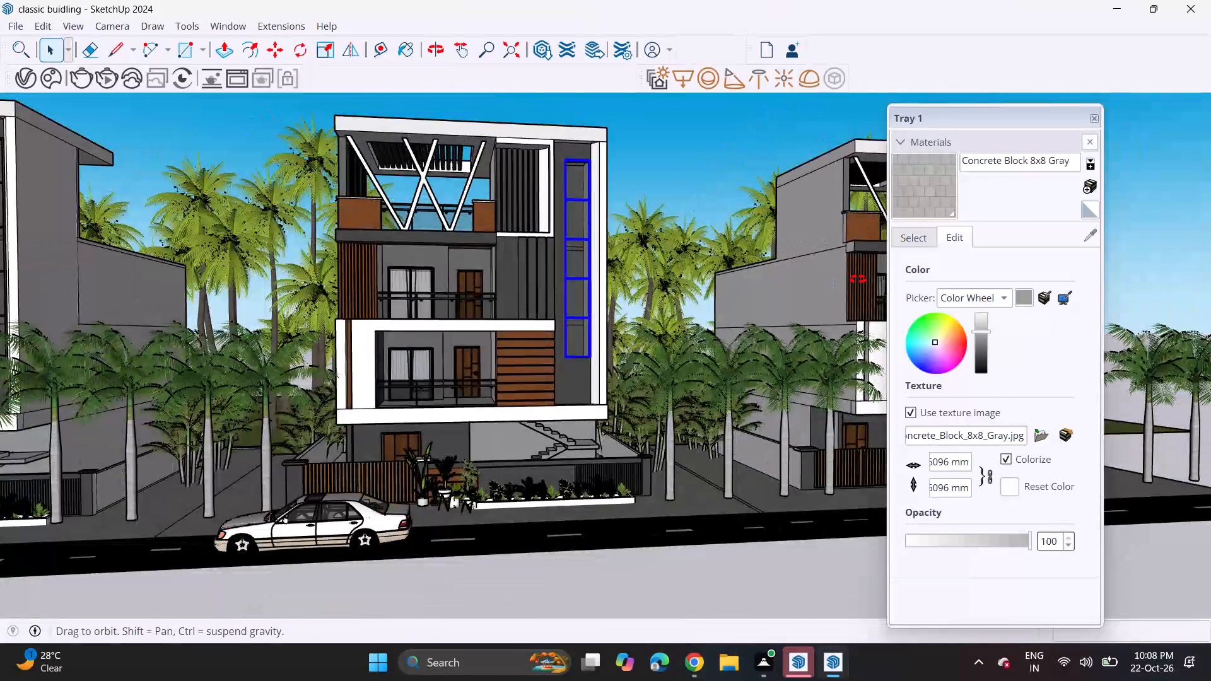
pyautogui.moveTo(858, 279); pyautogui.dragTo(1101, 297, button='middle')
# Examine the middle building and its neighbours from an oblique street angle around to the front, including paving, palms and car.
pyautogui.scroll(2, 1077, 282)
pyautogui.scroll(-11, 1073, 274)
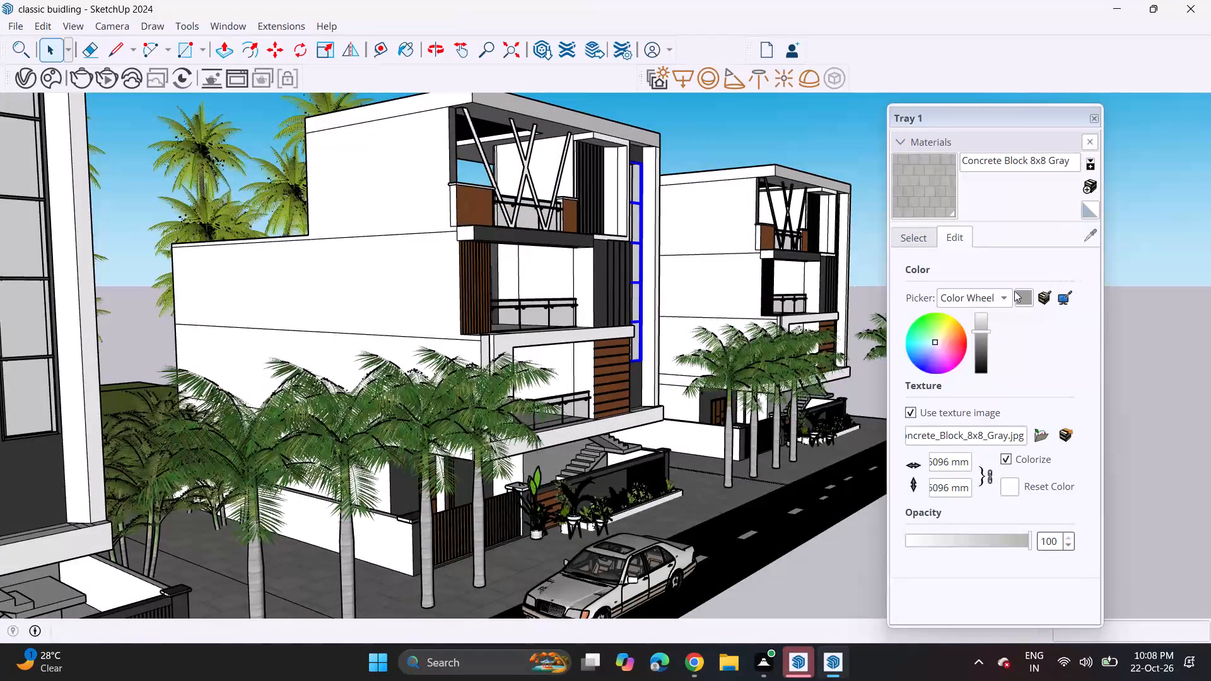
pyautogui.scroll(-5, 665, 443)
pyautogui.scroll(4, 678, 402)
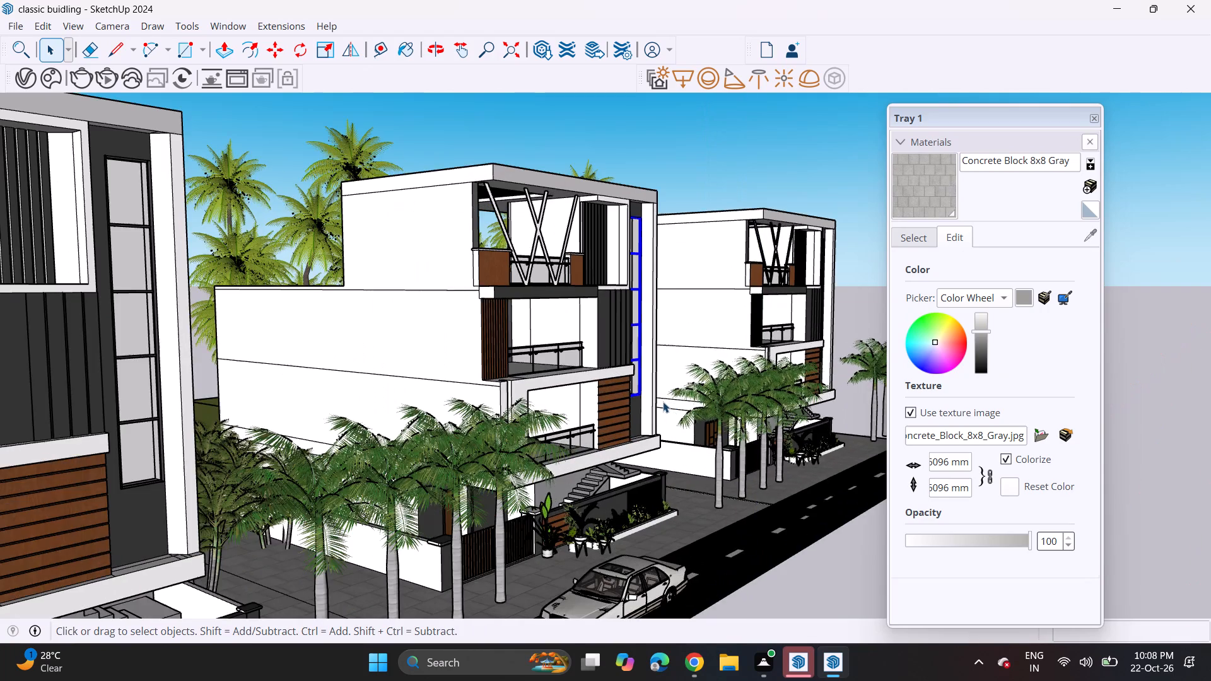
pyautogui.moveTo(642, 386); pyautogui.dragTo(539, 376, button='middle')
pyautogui.moveTo(920, 329); pyautogui.dragTo(762, 318, button='middle')
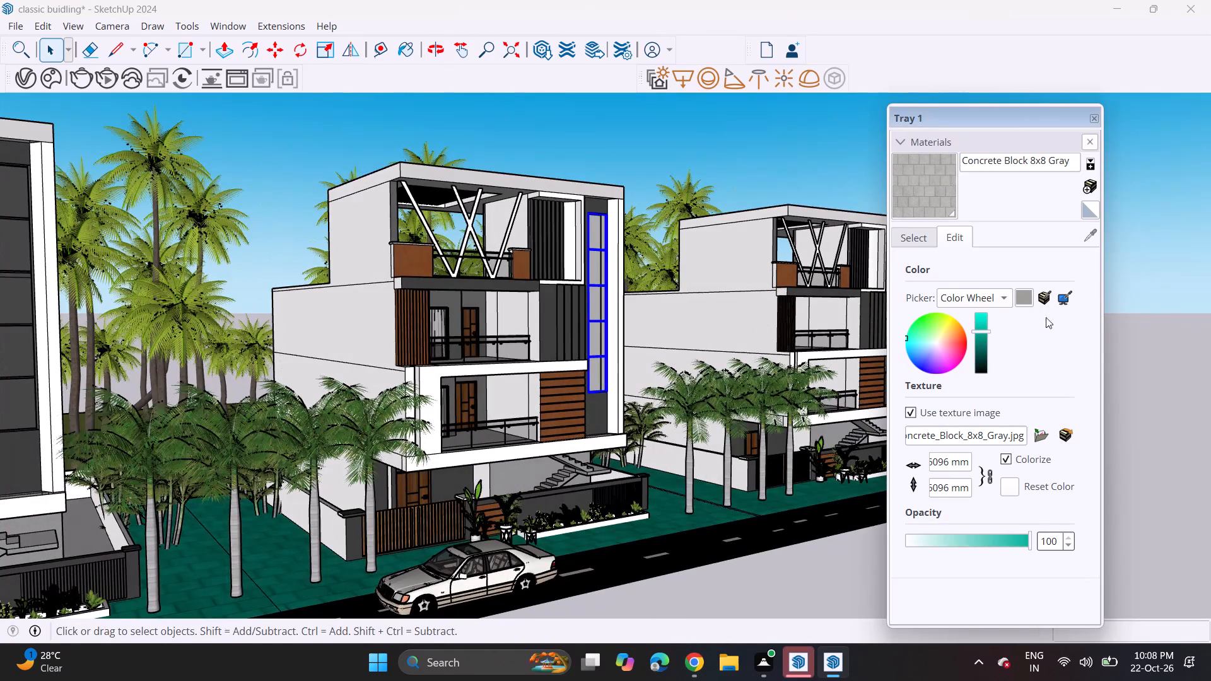
pyautogui.moveTo(1128, 315); pyautogui.dragTo(1067, 324, button='middle')
pyautogui.moveTo(1043, 318); pyautogui.dragTo(952, 311, button='middle')
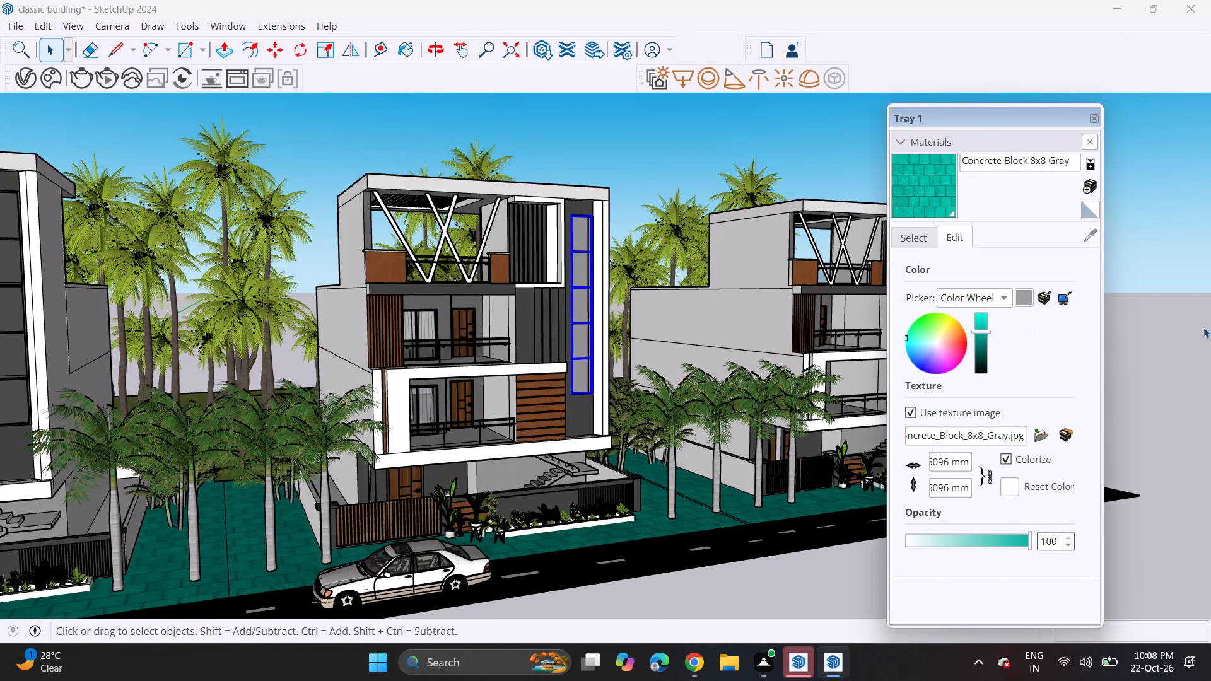
pyautogui.moveTo(1206, 327); pyautogui.dragTo(1039, 314, button='middle')
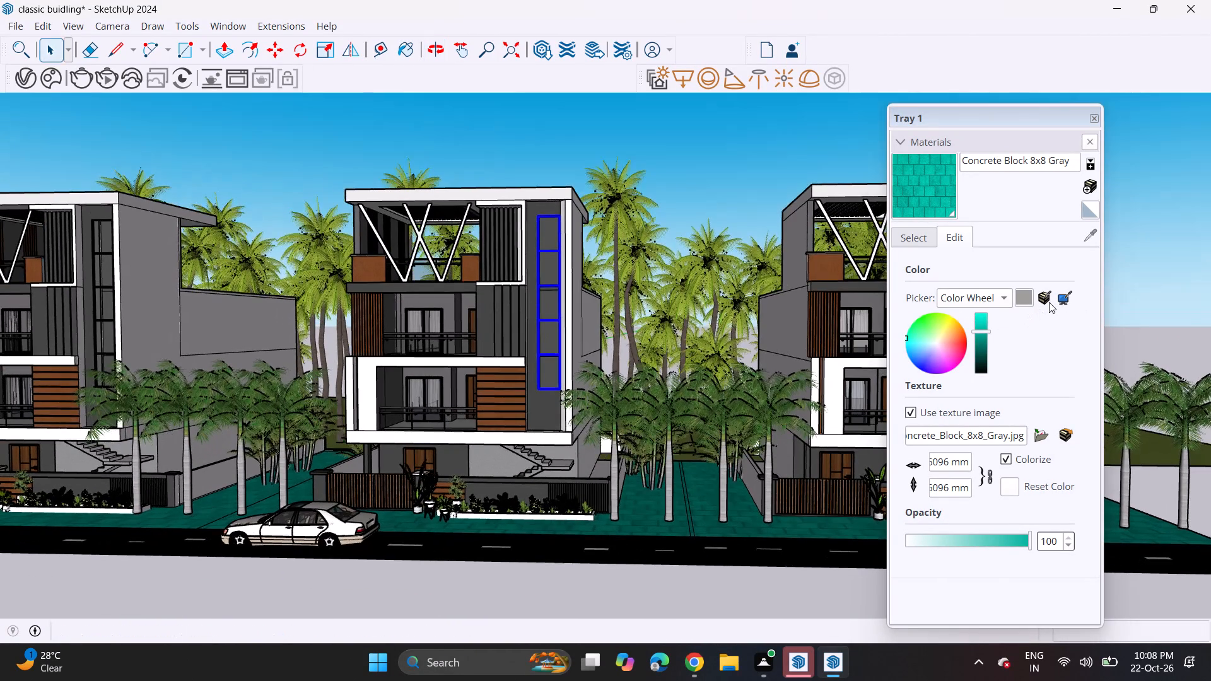
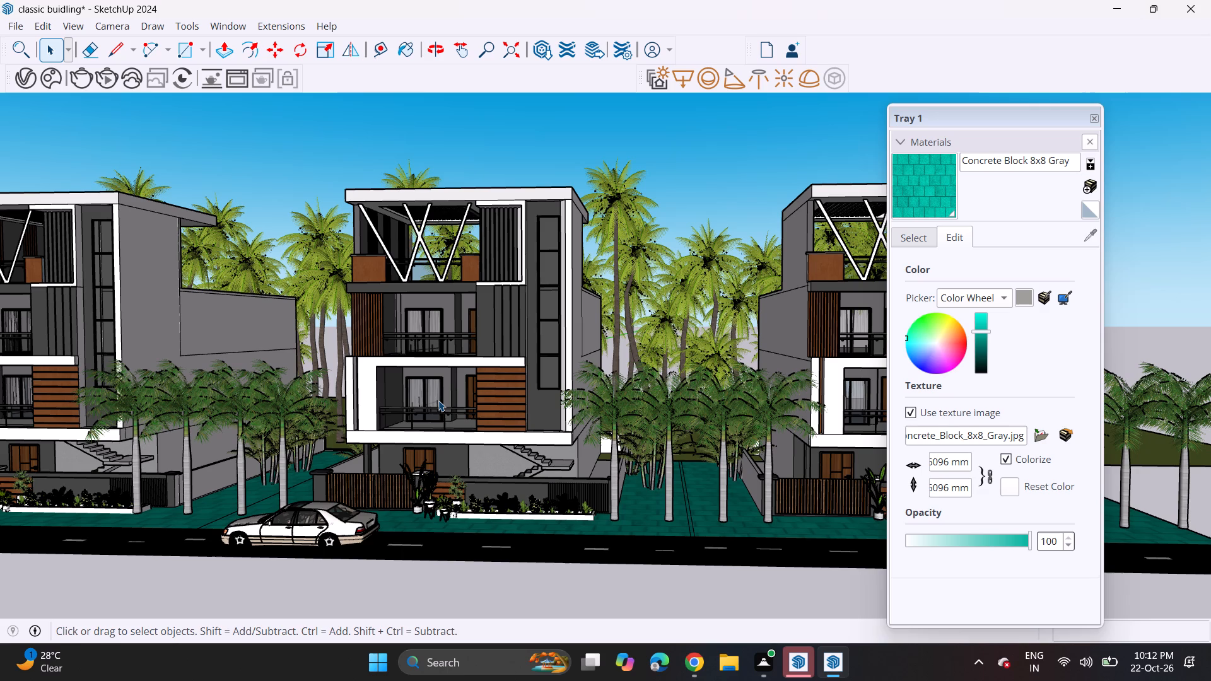
# Examine the row of three building fronts from across the road, including the street palms and parked car.
pyautogui.scroll(-4, 432, 400)
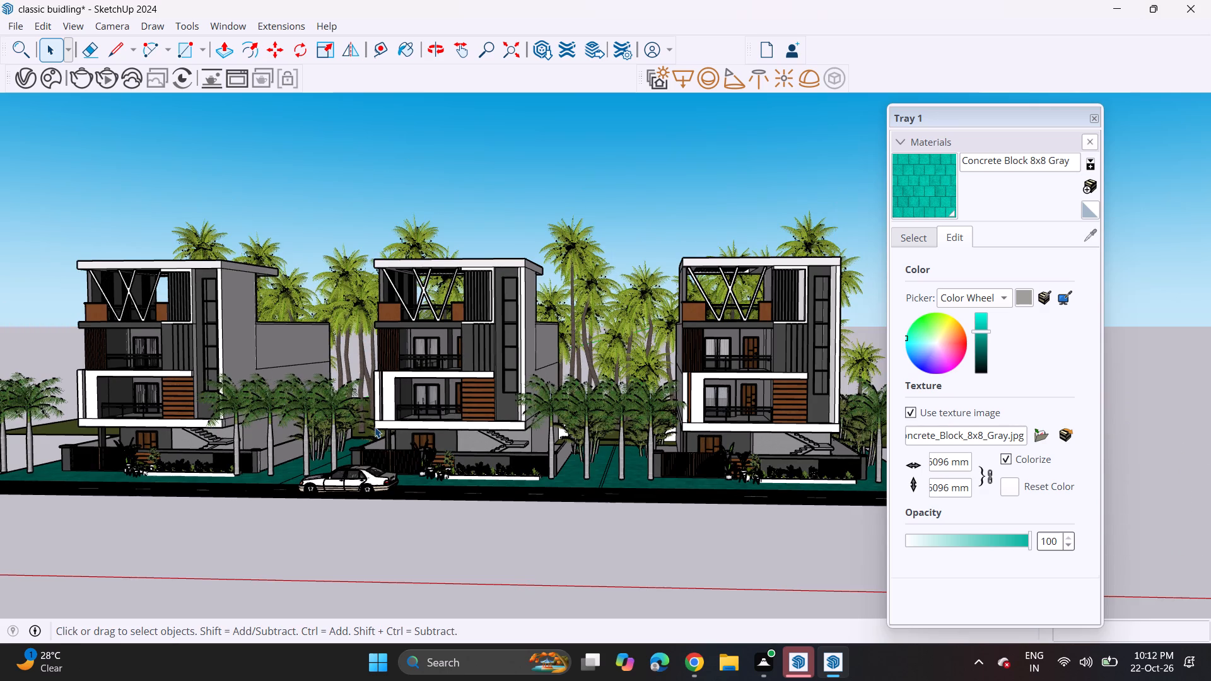
pyautogui.scroll(1, 375, 427)
pyautogui.middleClick(375, 427)
pyautogui.scroll(1, 375, 427)
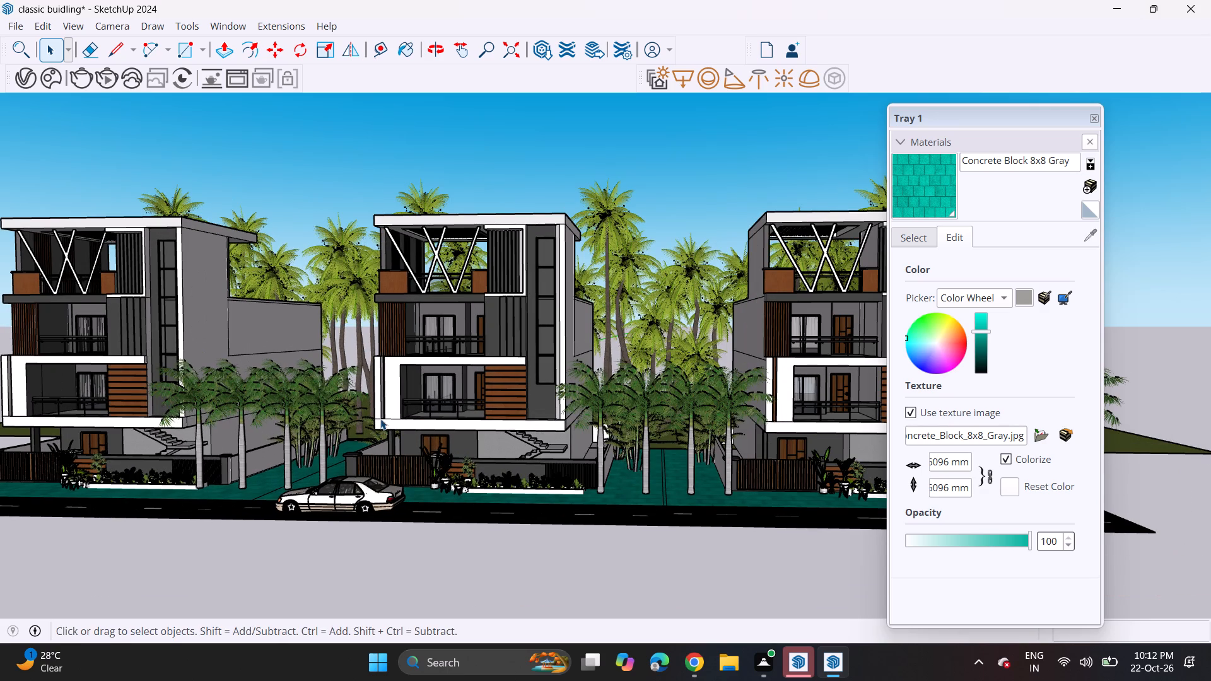
pyautogui.scroll(1, 382, 409)
pyautogui.scroll(-2, 382, 409)
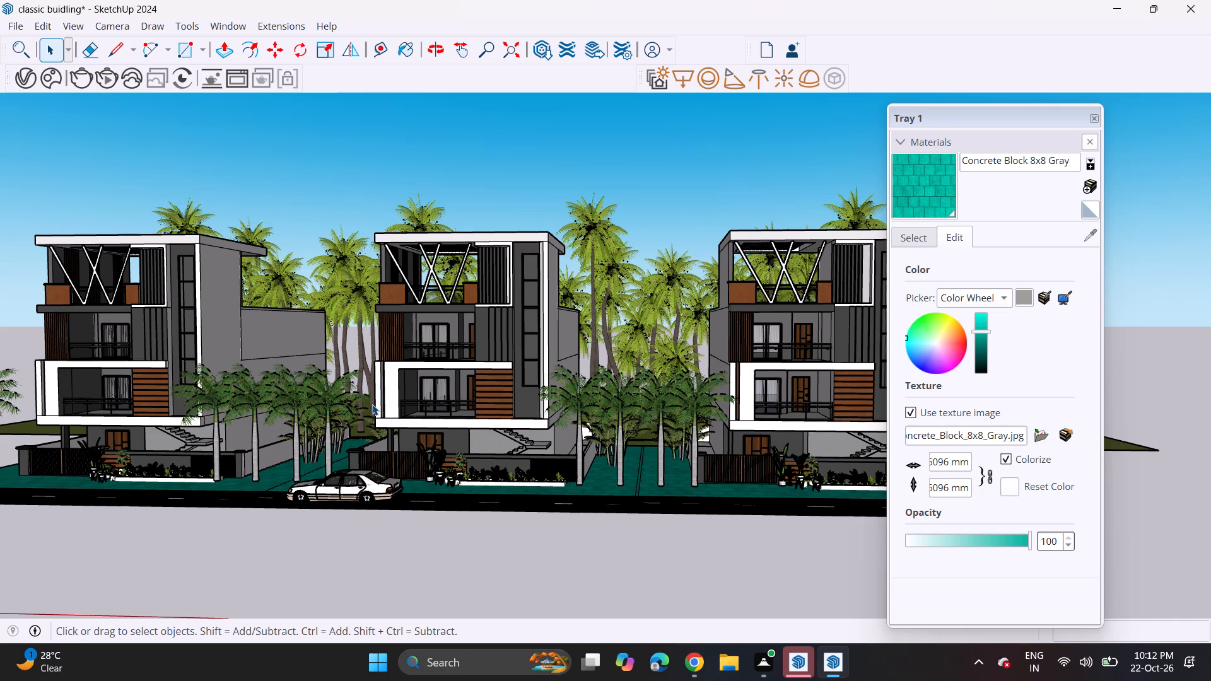
pyautogui.scroll(-1, 372, 404)
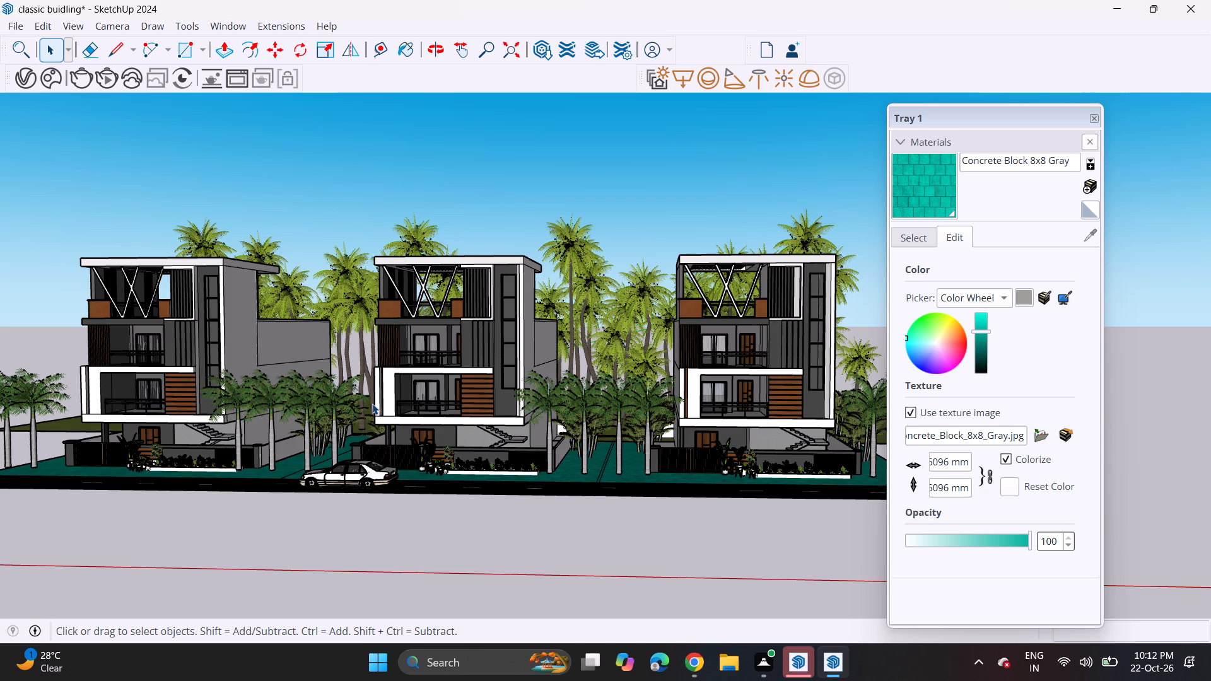
pyautogui.scroll(-1, 387, 406)
pyautogui.middleClick(388, 406)
pyautogui.scroll(1, 389, 406)
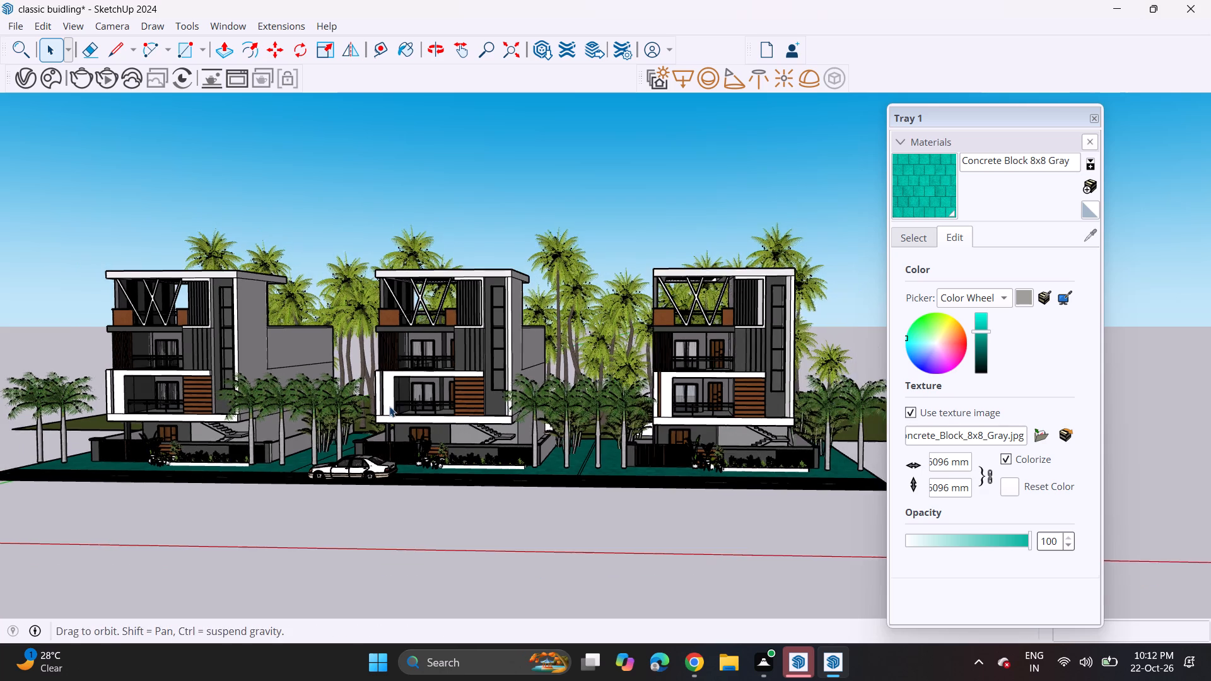
# Examine the row from an oblique raised angle, then the middle building's facade, entrance planting and teal paving up close.
pyautogui.moveTo(399, 411); pyautogui.dragTo(278, 436, button='middle')
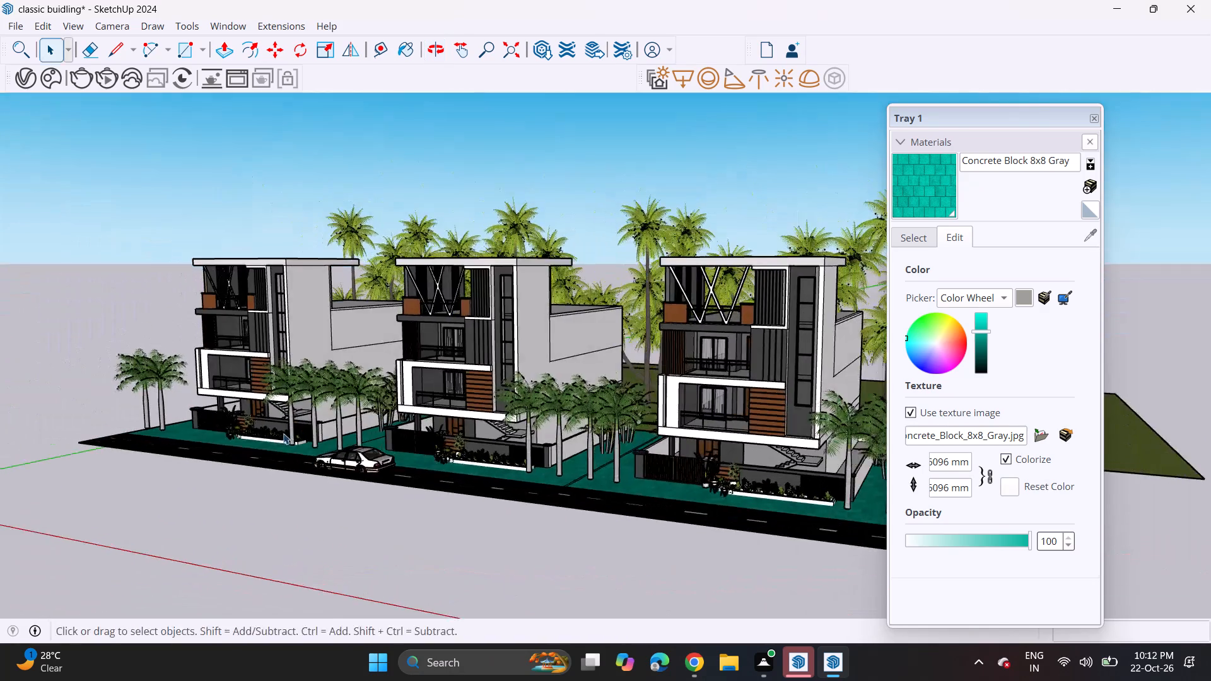
pyautogui.scroll(6, 284, 433)
pyautogui.moveTo(305, 431); pyautogui.dragTo(442, 457, button='middle')
pyautogui.moveTo(410, 443); pyautogui.dragTo(351, 438, button='middle')
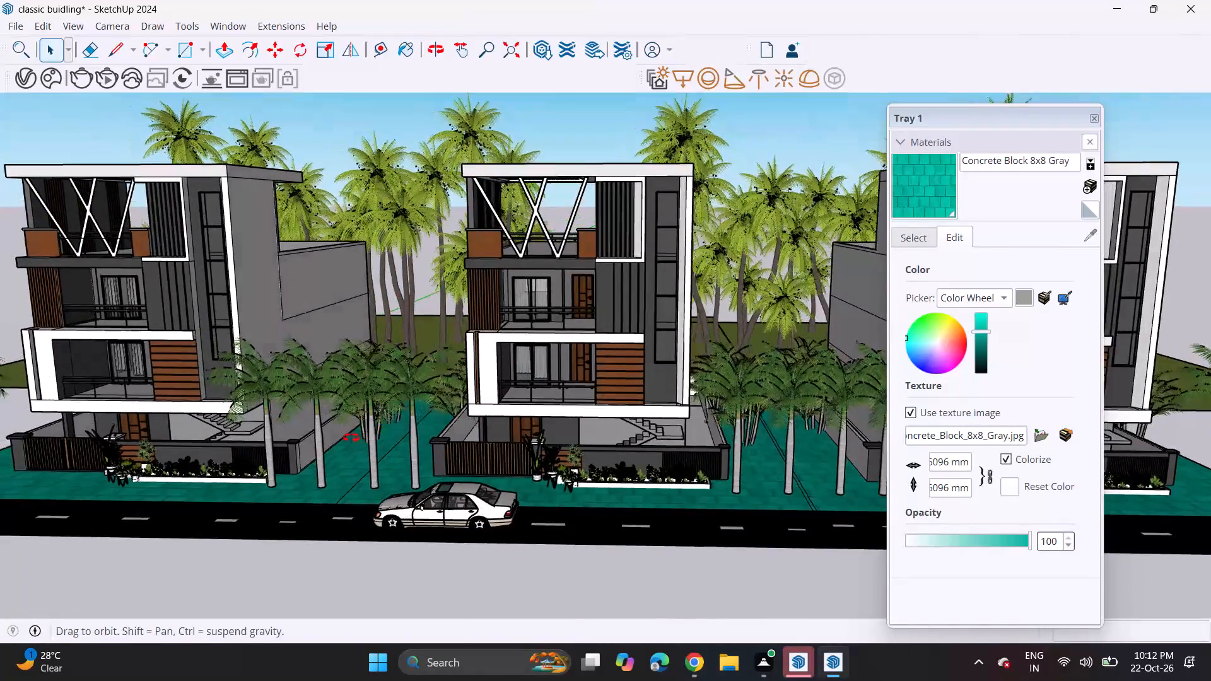
pyautogui.moveTo(351, 438); pyautogui.dragTo(296, 439, button='middle')
pyautogui.scroll(1, 324, 436)
pyautogui.scroll(-7, 383, 415)
pyautogui.moveTo(479, 397); pyautogui.dragTo(387, 412, button='middle')
pyautogui.scroll(5, 387, 412)
pyautogui.moveTo(398, 417); pyautogui.dragTo(558, 438, button='middle')
pyautogui.scroll(2, 629, 407)
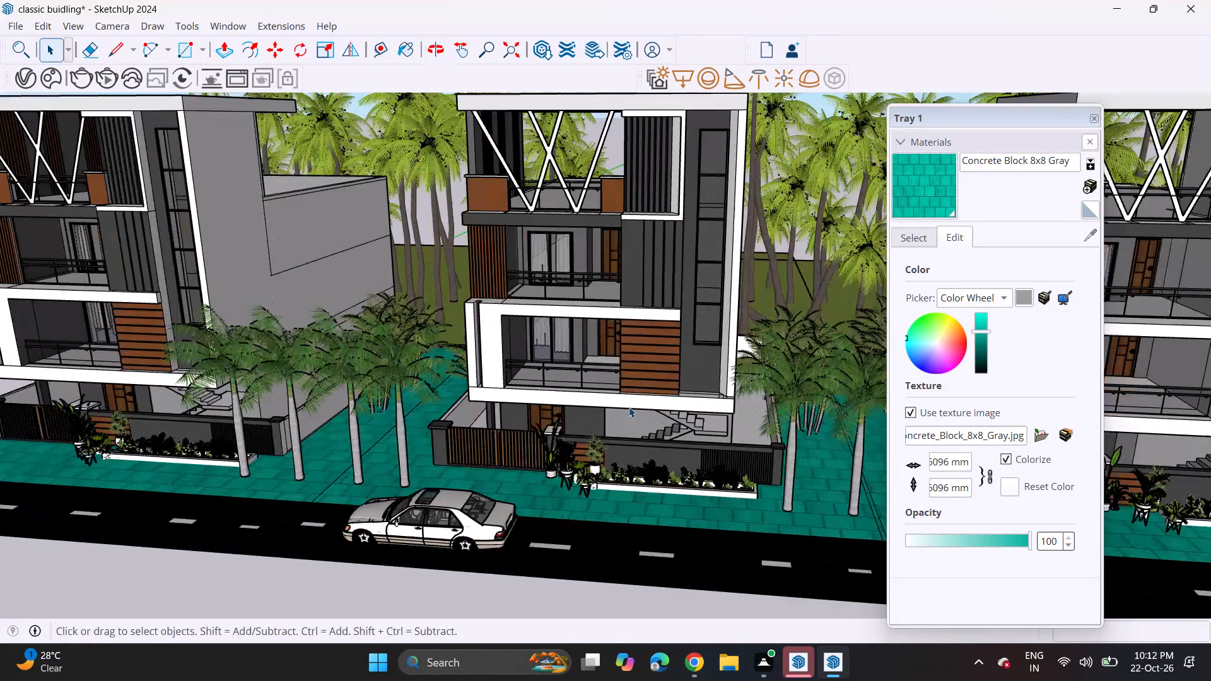
pyautogui.moveTo(636, 397); pyautogui.dragTo(653, 356, button='middle')
pyautogui.scroll(-5, 645, 360)
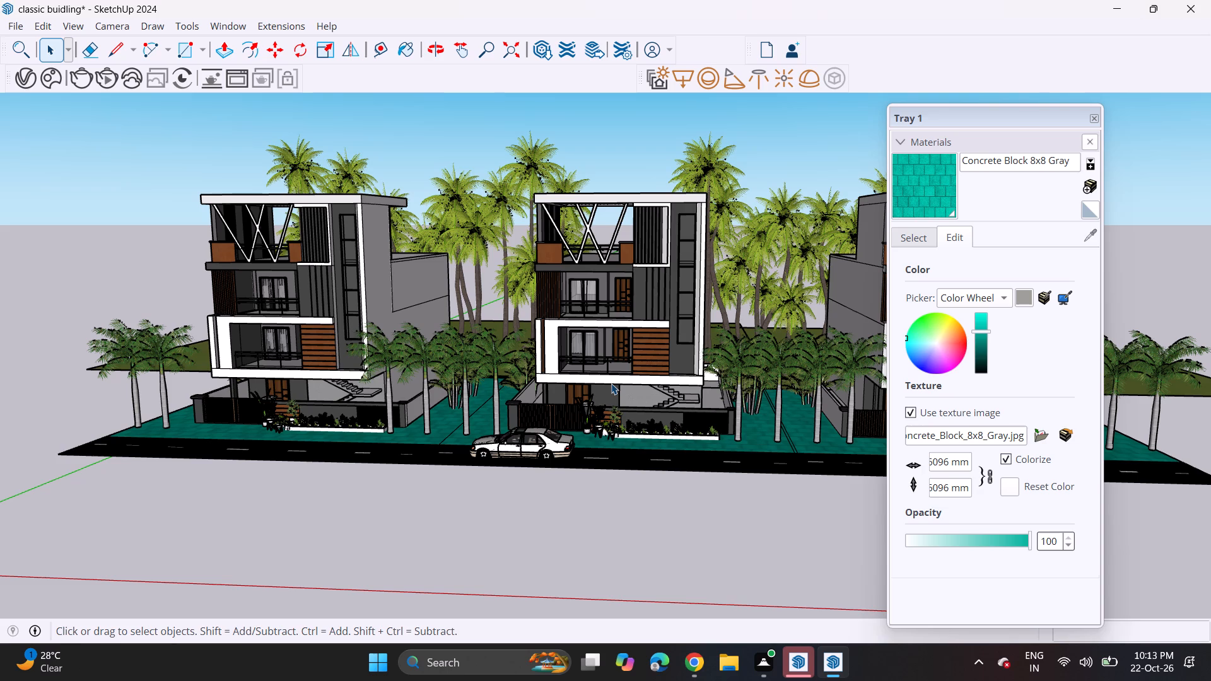
pyautogui.scroll(-2, 611, 383)
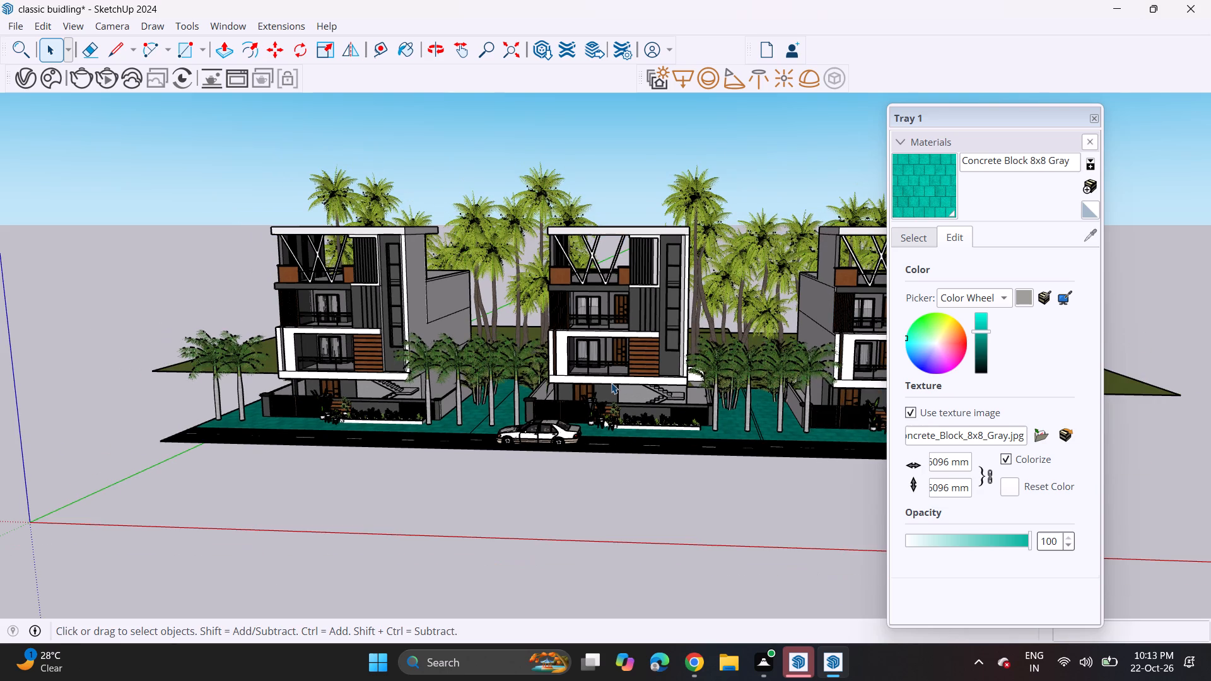
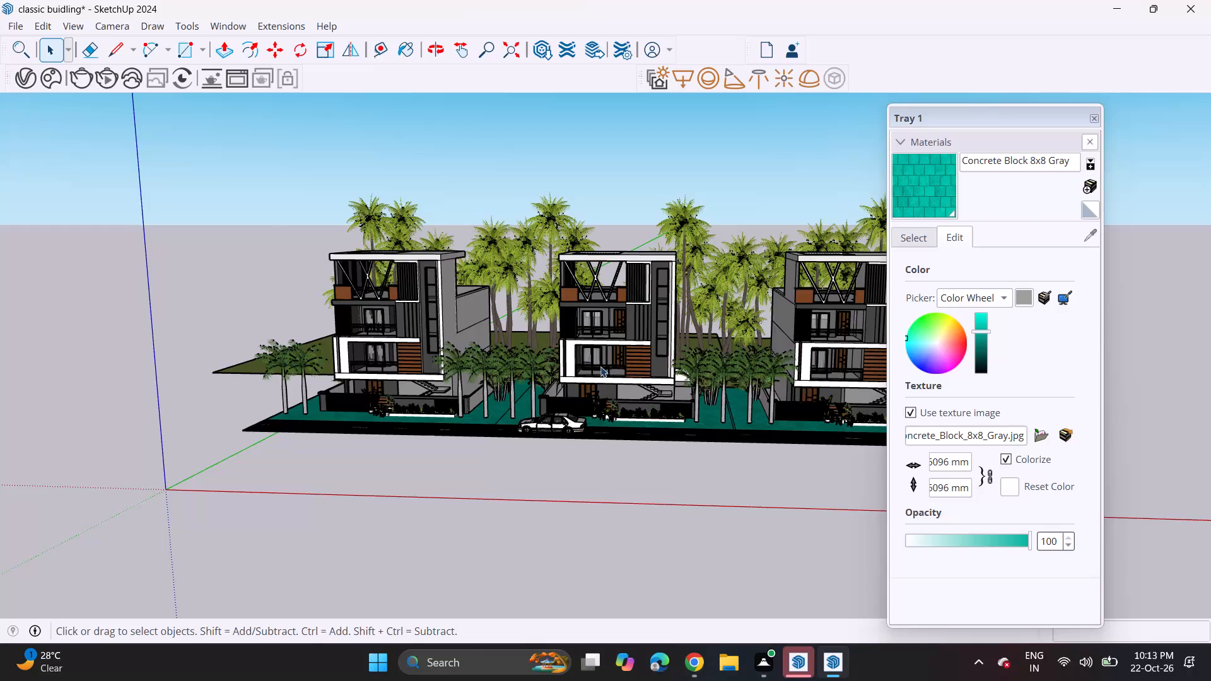
# Examine the row of three buildings from across the road and from a raised angle, including the street palms, paving and parked car.
pyautogui.scroll(2, 600, 366)
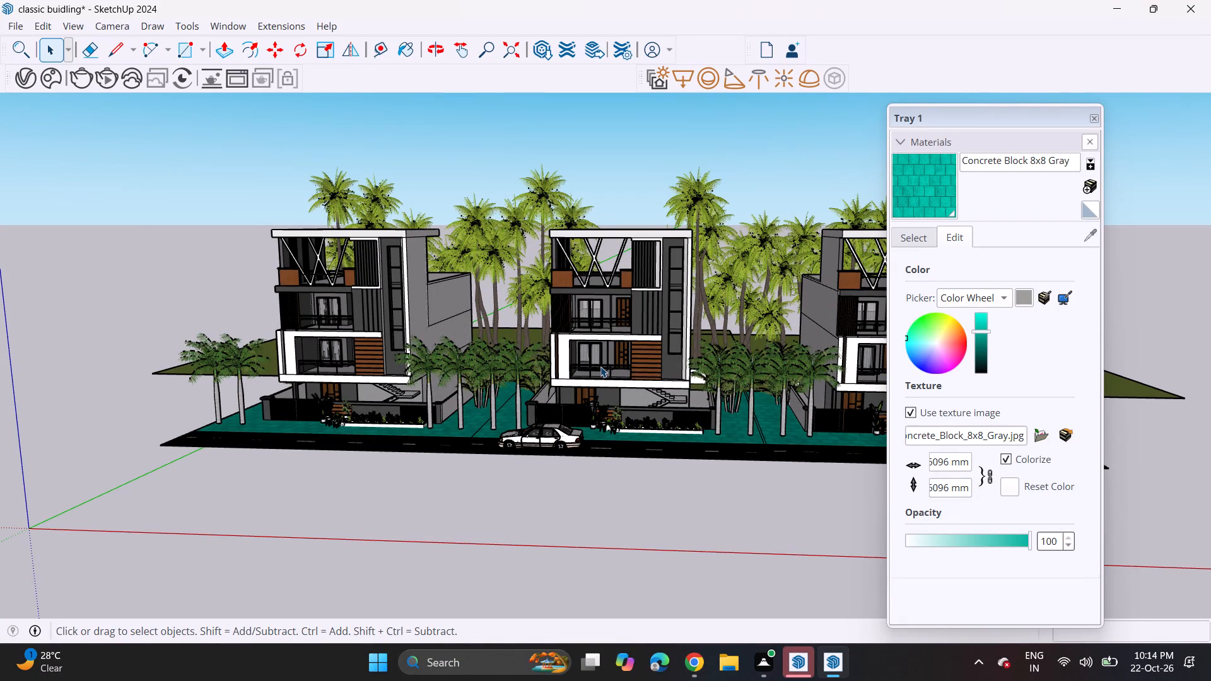
pyautogui.scroll(-2, 600, 366)
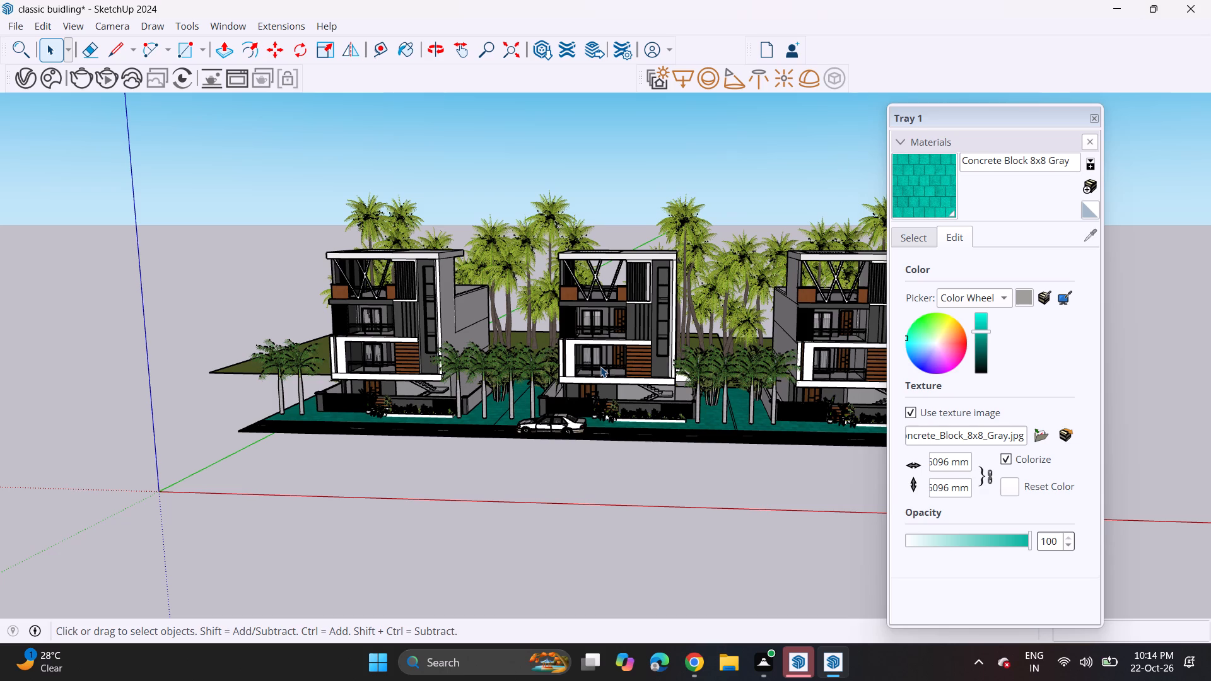
pyautogui.scroll(-3, 592, 363)
pyautogui.middleClick(592, 361)
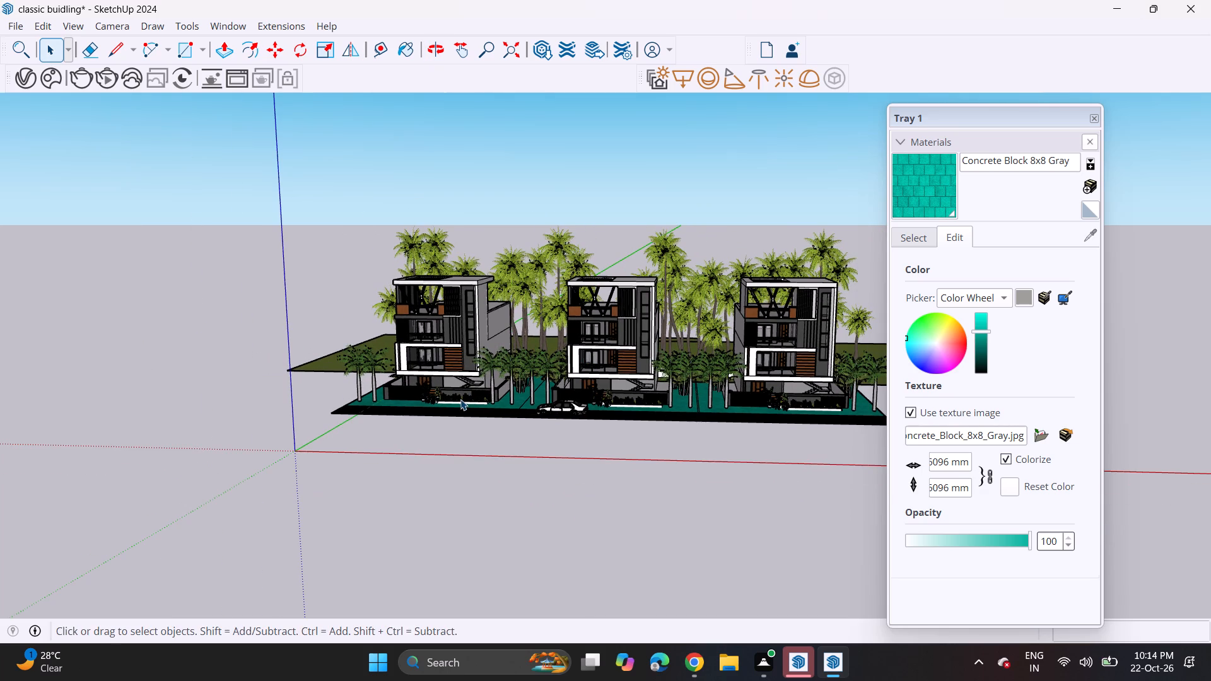
pyautogui.moveTo(414, 400); pyautogui.dragTo(420, 402, button='middle')
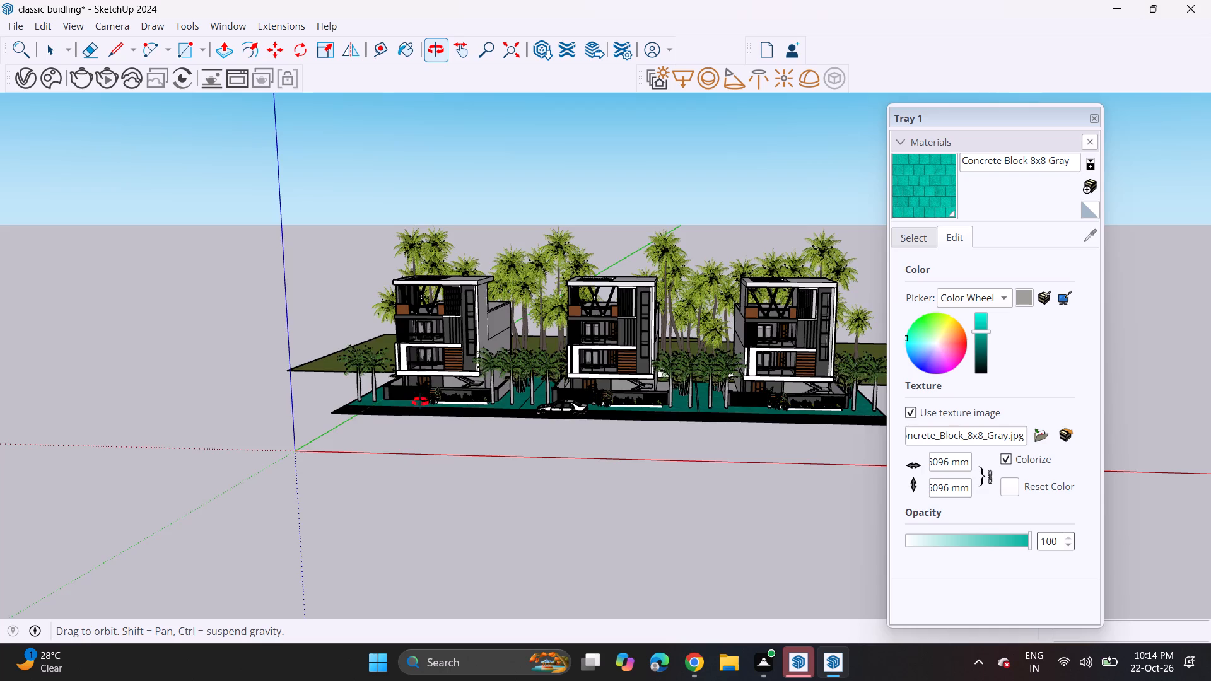
pyautogui.moveTo(420, 402); pyautogui.dragTo(475, 415, button='middle')
pyautogui.scroll(6, 489, 387)
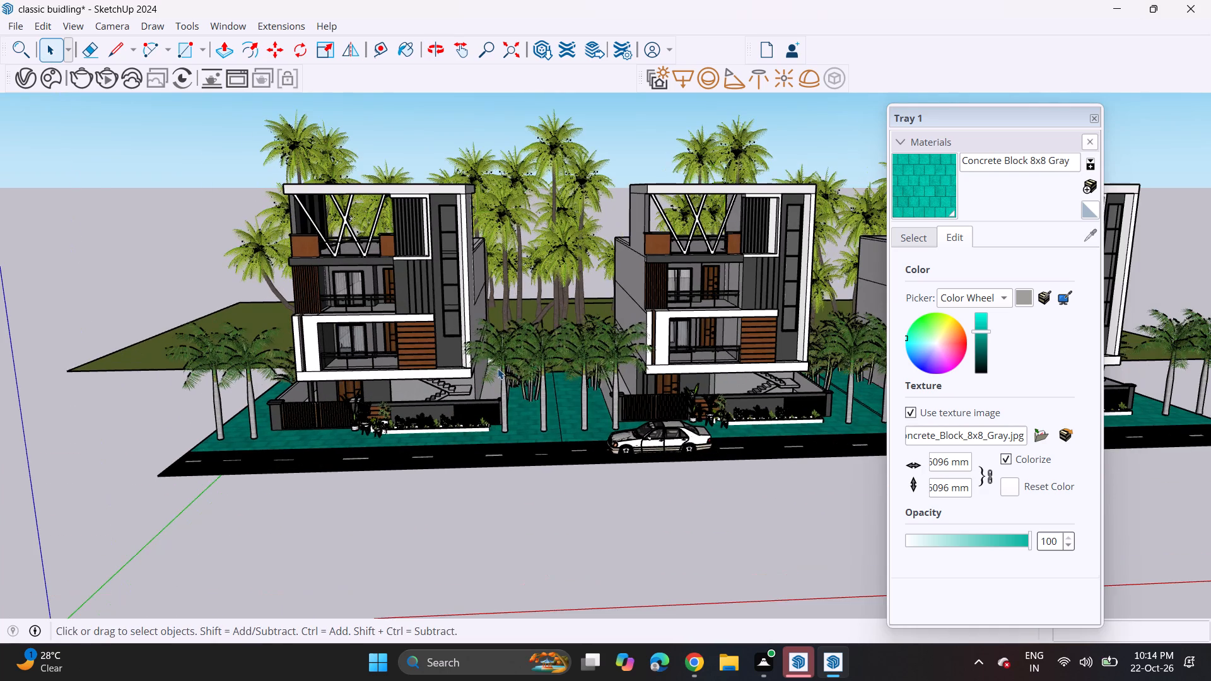
pyautogui.scroll(2, 498, 366)
pyautogui.middleClick(493, 364)
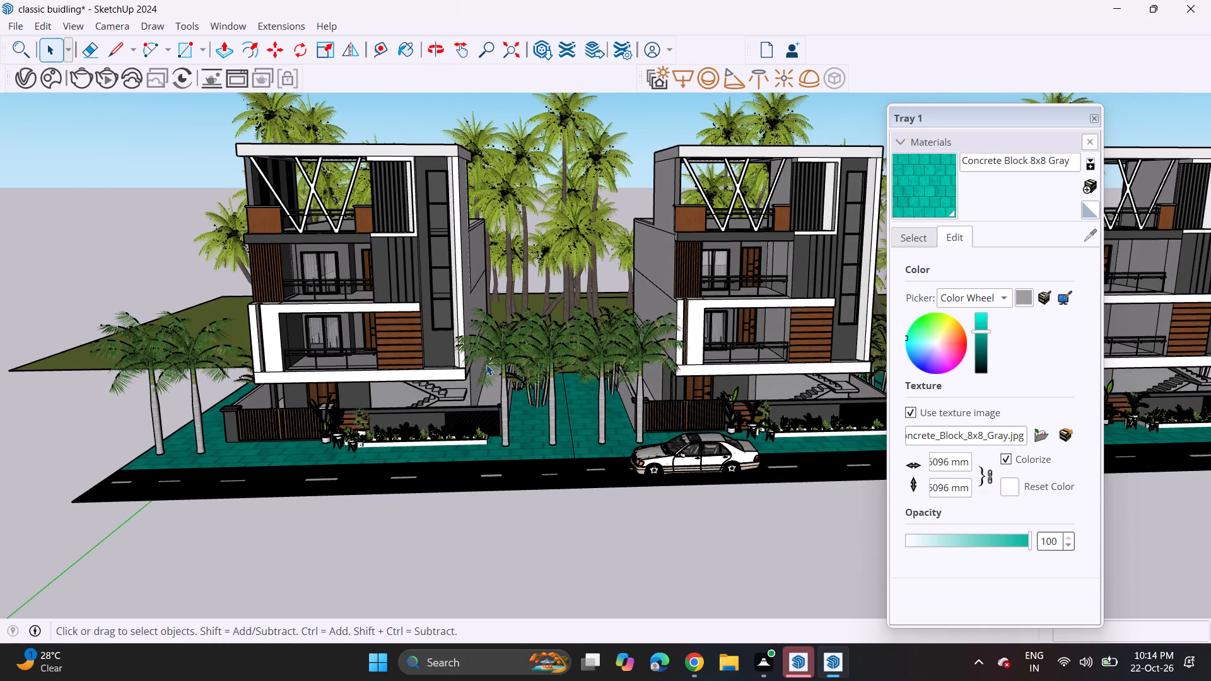
pyautogui.moveTo(576, 340); pyautogui.dragTo(531, 373, button='middle')
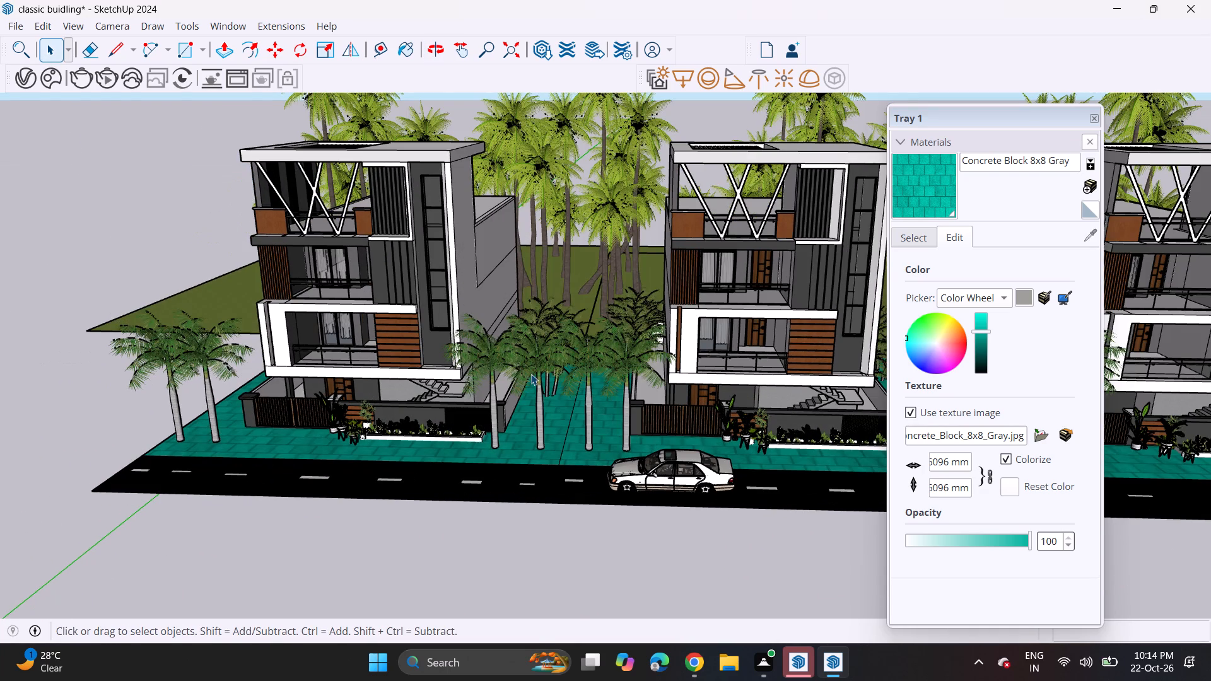
pyautogui.scroll(-2, 531, 374)
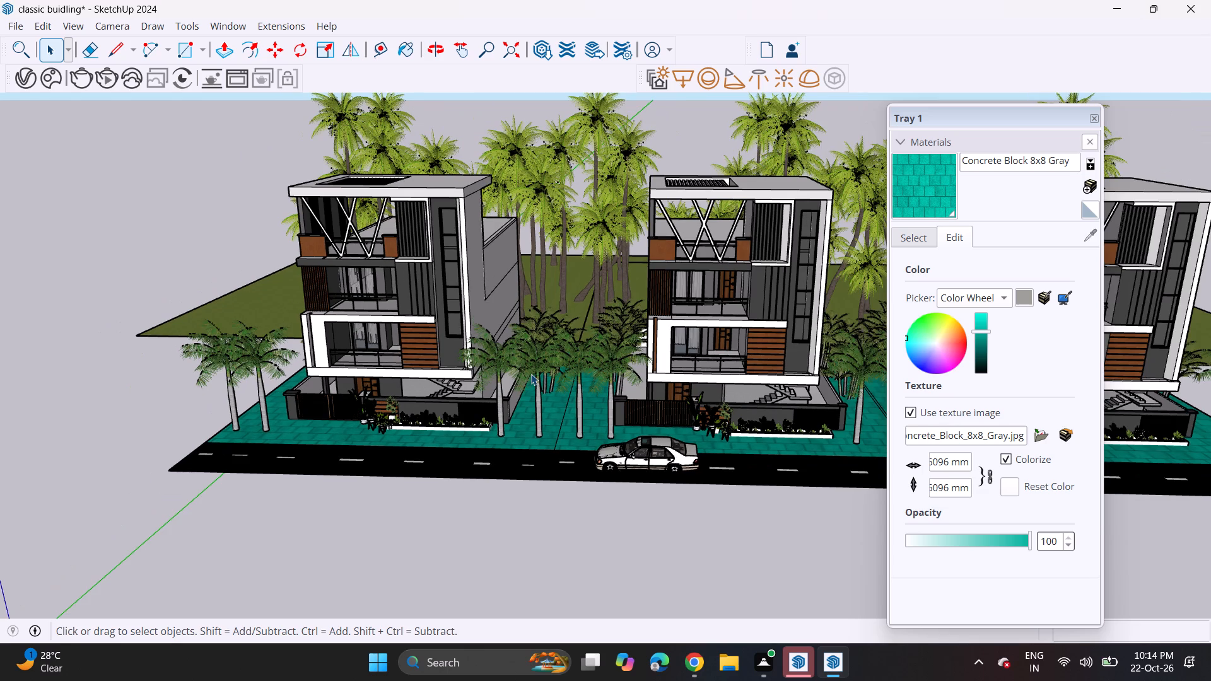
pyautogui.scroll(-5, 531, 374)
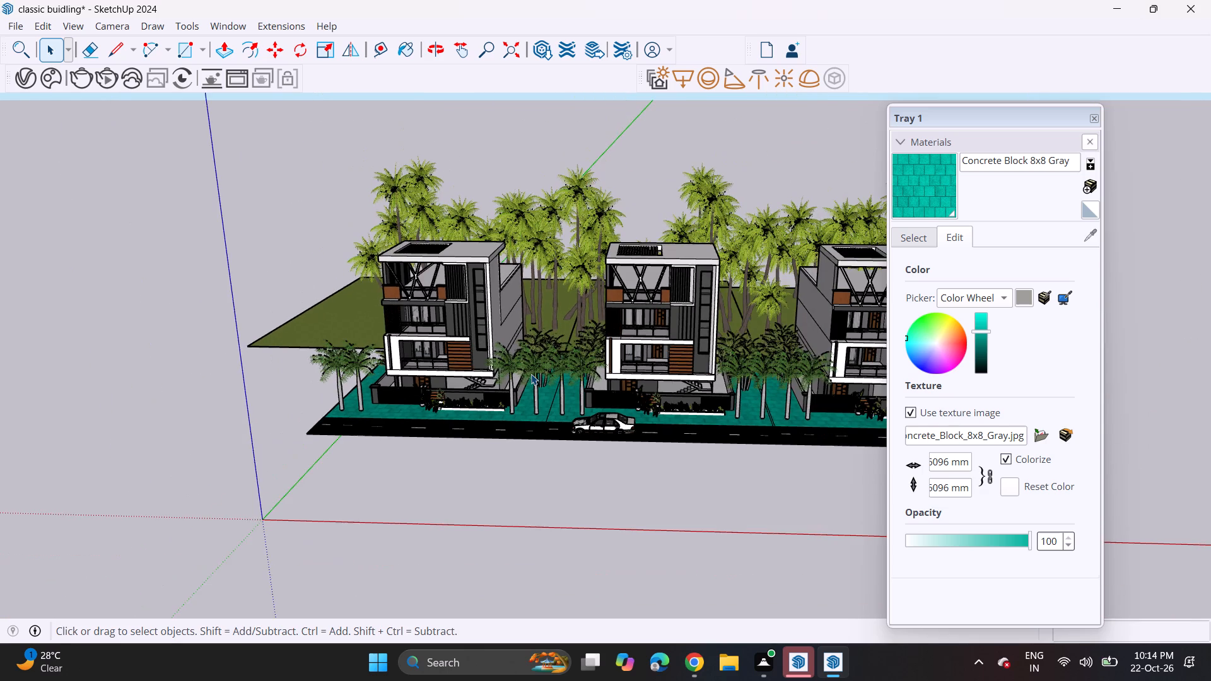
pyautogui.scroll(-4, 531, 374)
# Examine the buildings' roofs, roof pergola openings and upper-floor facades against the tall palms behind, from above and near eye level.
pyautogui.scroll(6, 590, 240)
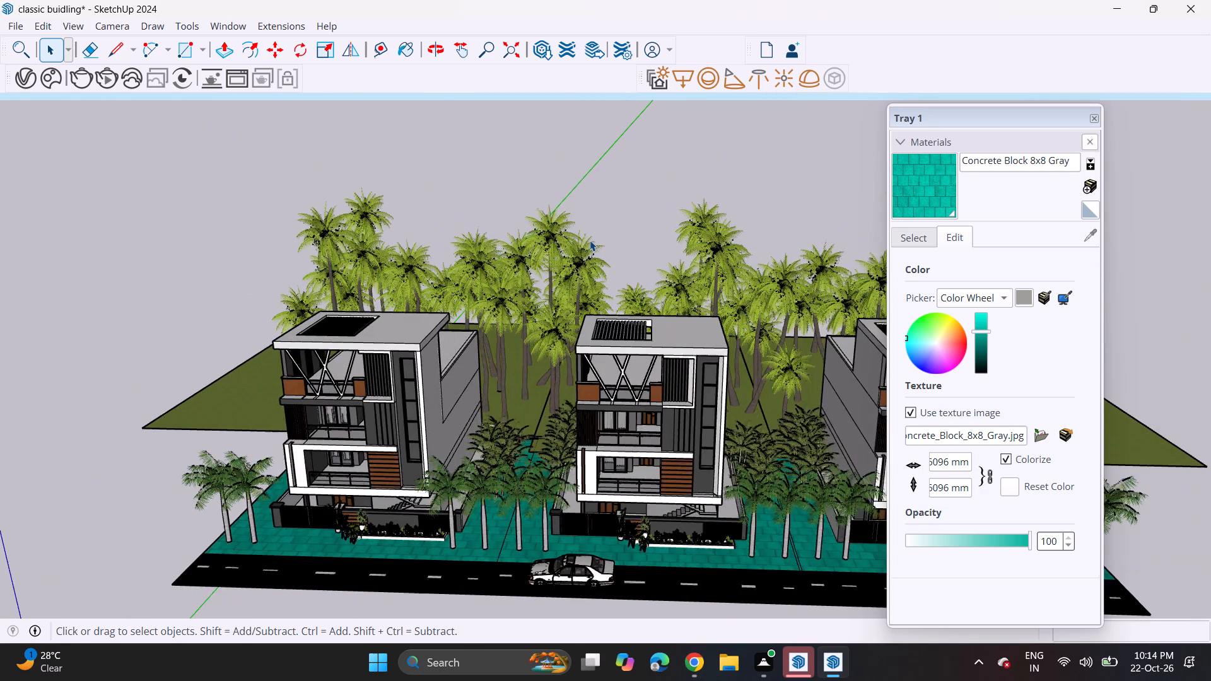
pyautogui.scroll(3, 738, 254)
pyautogui.moveTo(751, 285); pyautogui.dragTo(748, 323, button='middle')
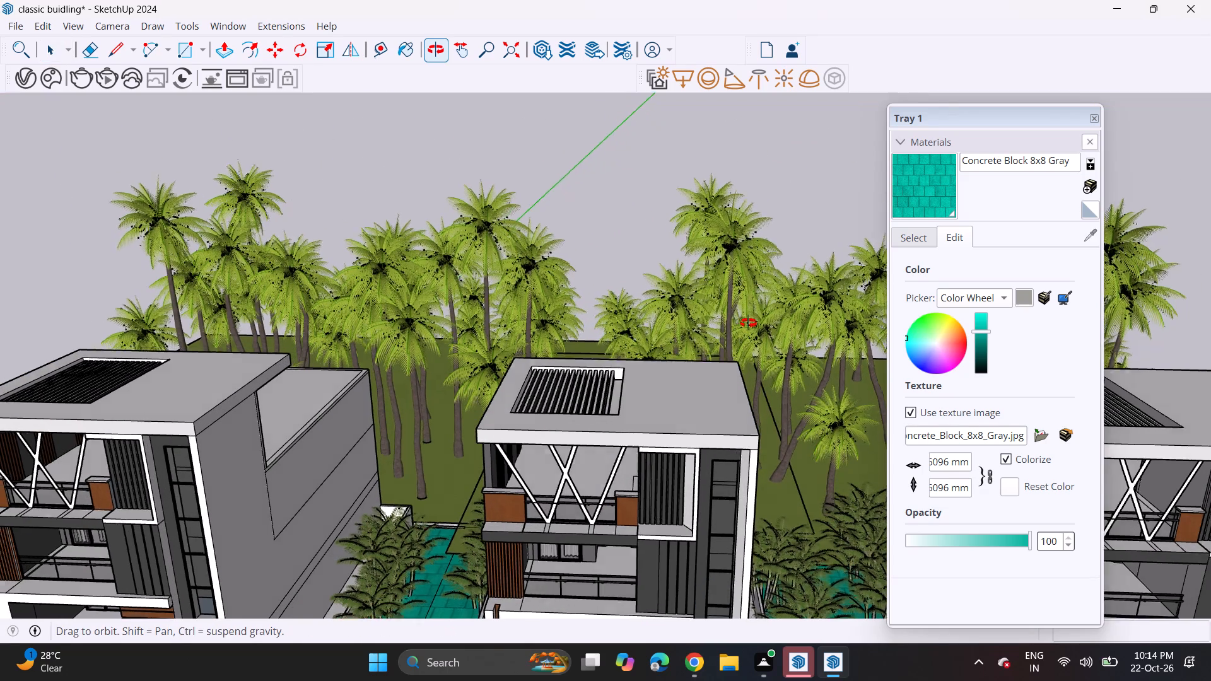
pyautogui.moveTo(748, 323); pyautogui.dragTo(758, 276, button='middle')
pyautogui.moveTo(680, 304); pyautogui.dragTo(676, 242, button='middle')
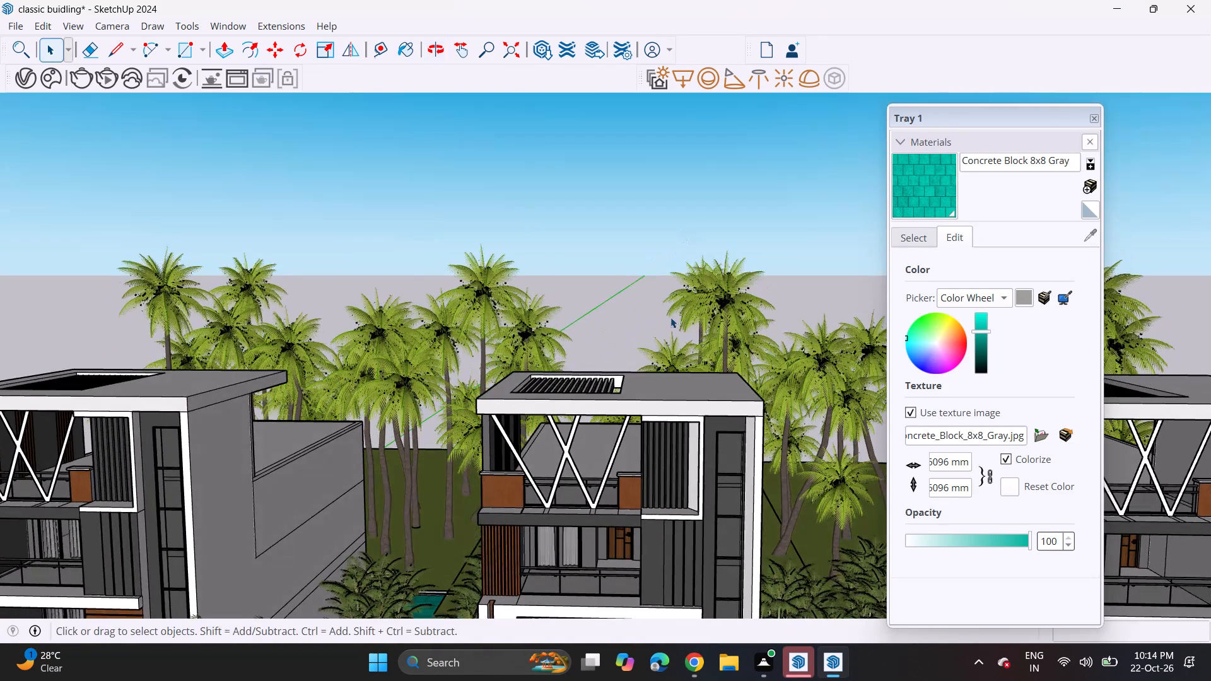
pyautogui.scroll(-3, 671, 324)
pyautogui.moveTo(697, 348); pyautogui.dragTo(699, 317, button='middle')
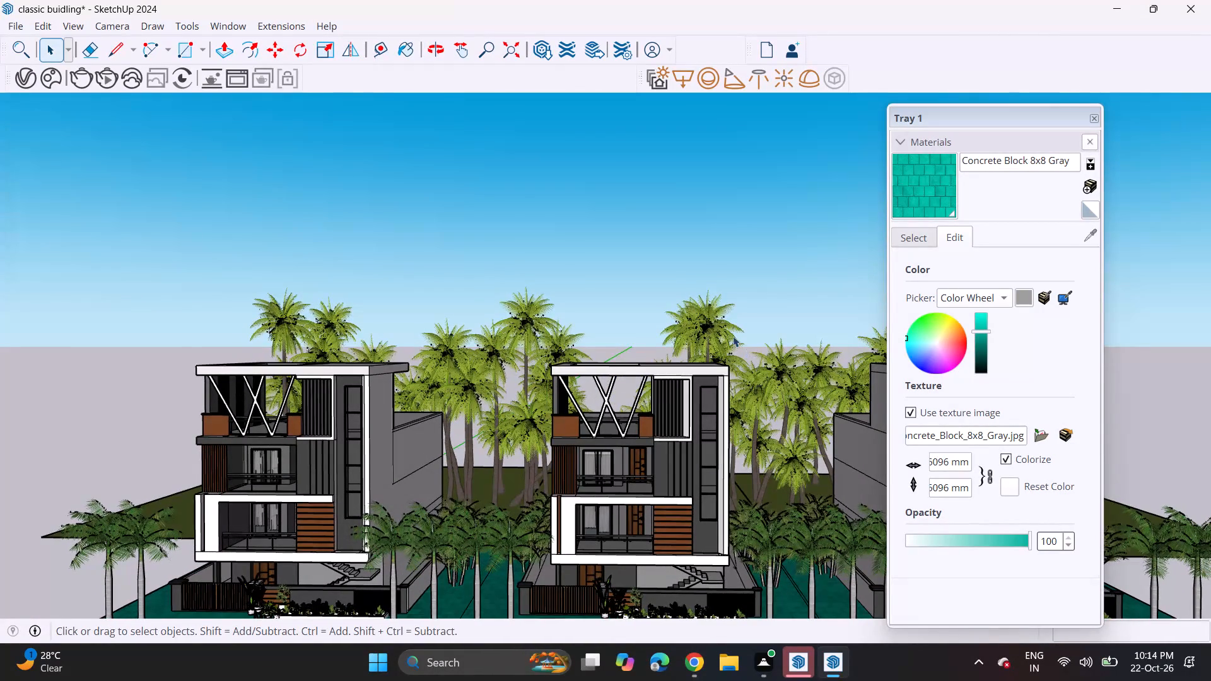
pyautogui.moveTo(709, 325); pyautogui.dragTo(650, 298, button='middle')
pyautogui.scroll(1, 664, 298)
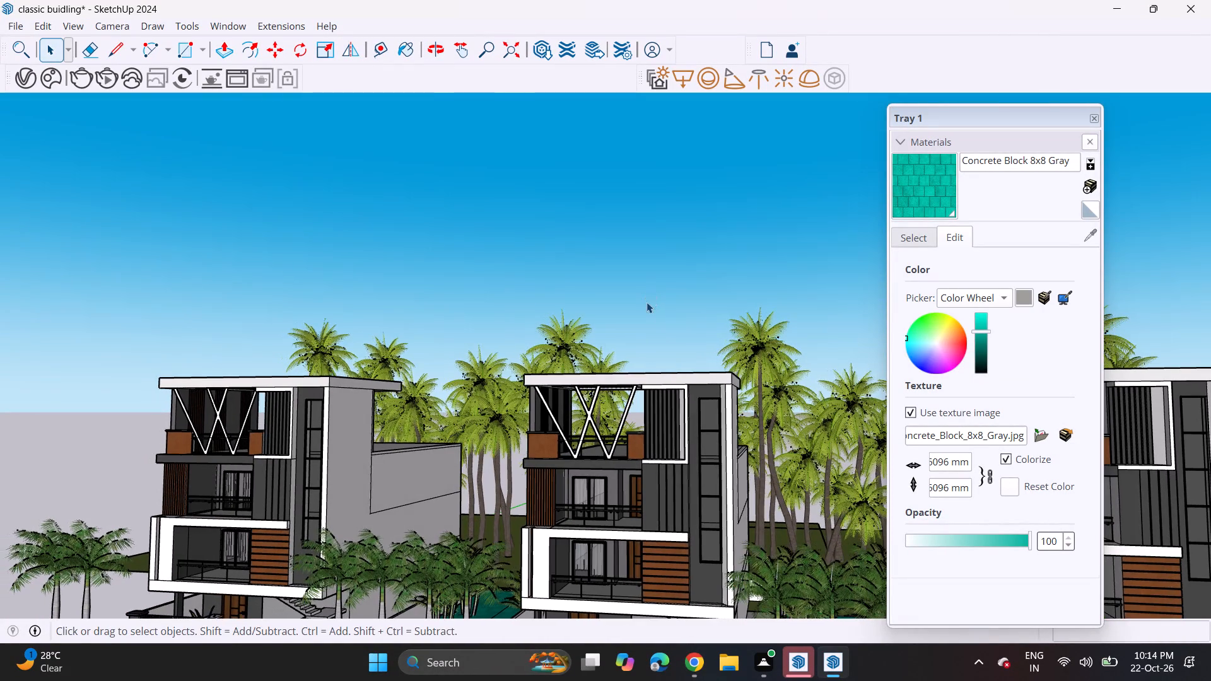
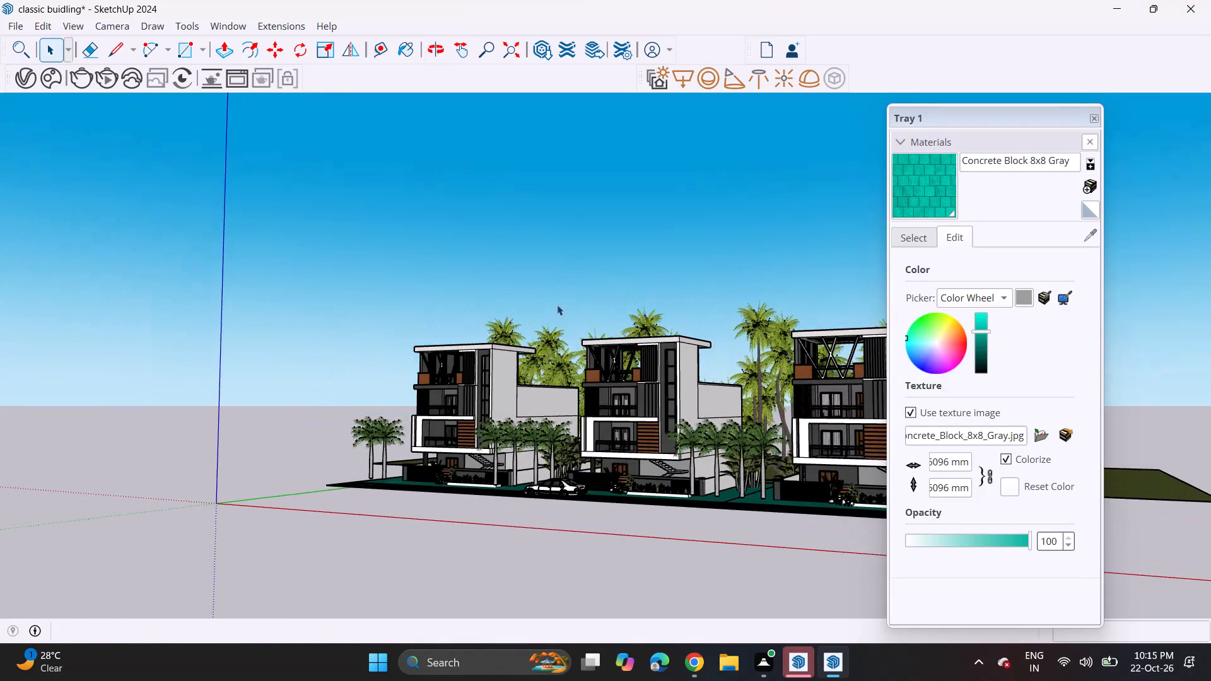
# Examine the row of buildings from raised angles and close to the front, covering roof openings, side walls, balconies, street palms and road.
pyautogui.scroll(5, 611, 268)
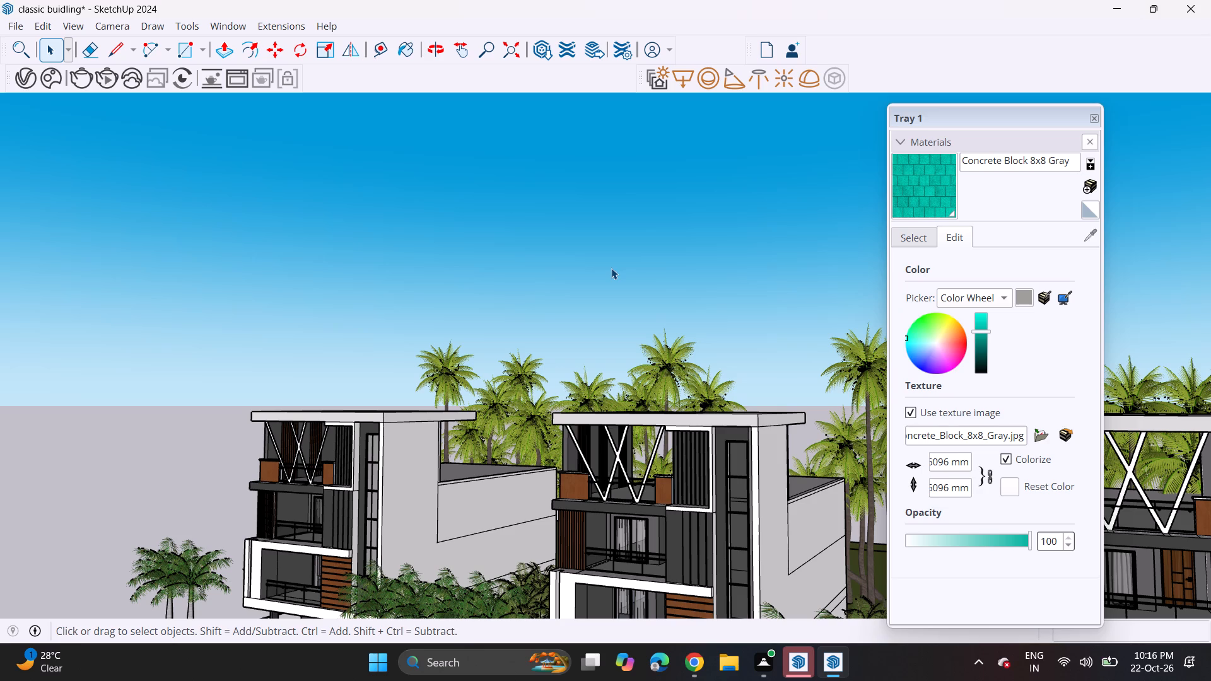
pyautogui.scroll(-3, 641, 221)
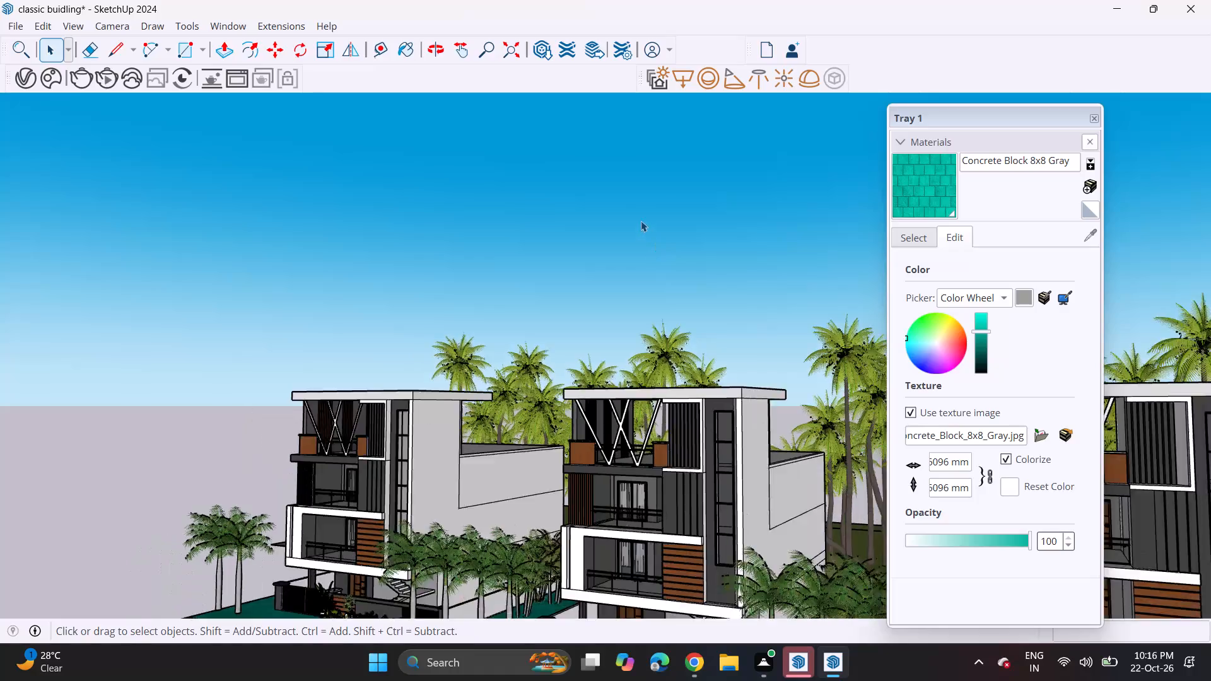
pyautogui.moveTo(667, 228); pyautogui.dragTo(725, 229, button='middle')
pyautogui.moveTo(696, 226); pyautogui.dragTo(587, 310, button='middle')
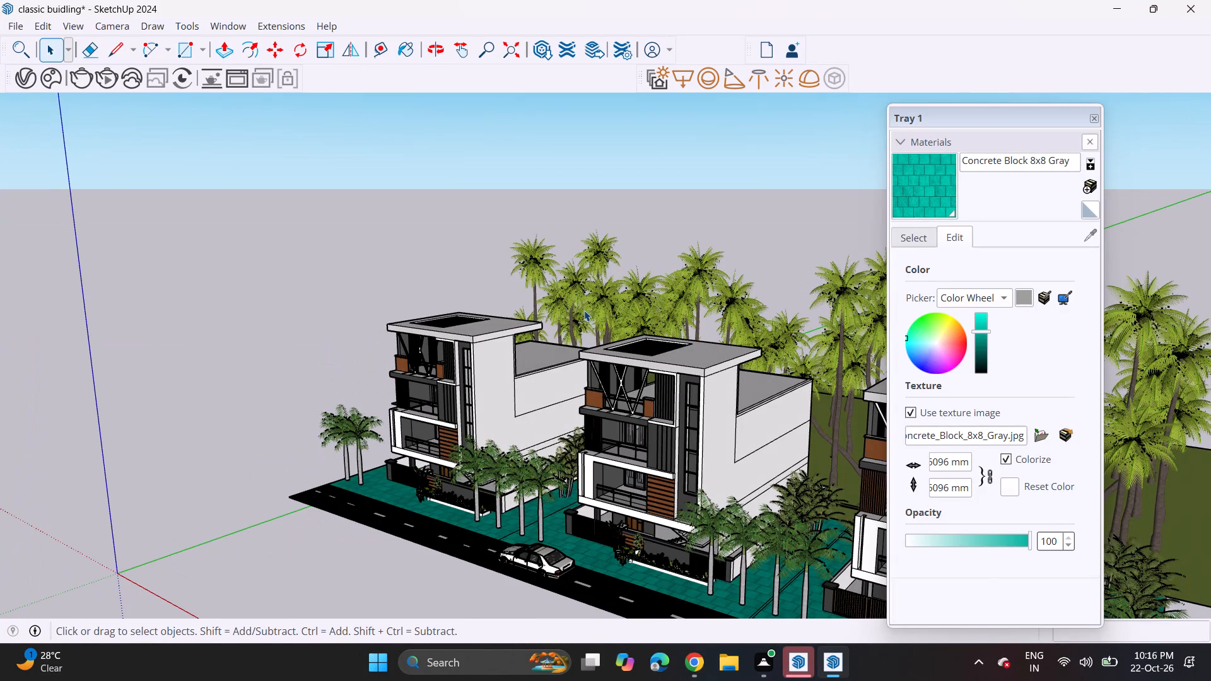
pyautogui.scroll(2, 584, 310)
pyautogui.scroll(-1, 584, 310)
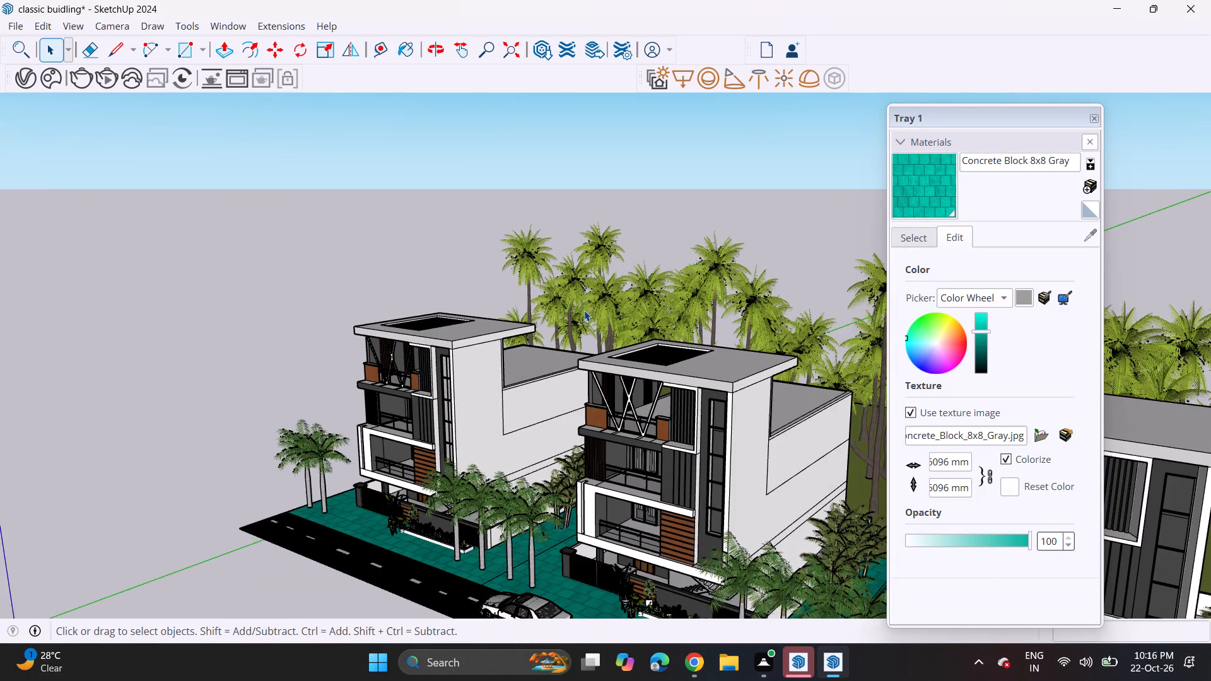
pyautogui.scroll(-3, 584, 310)
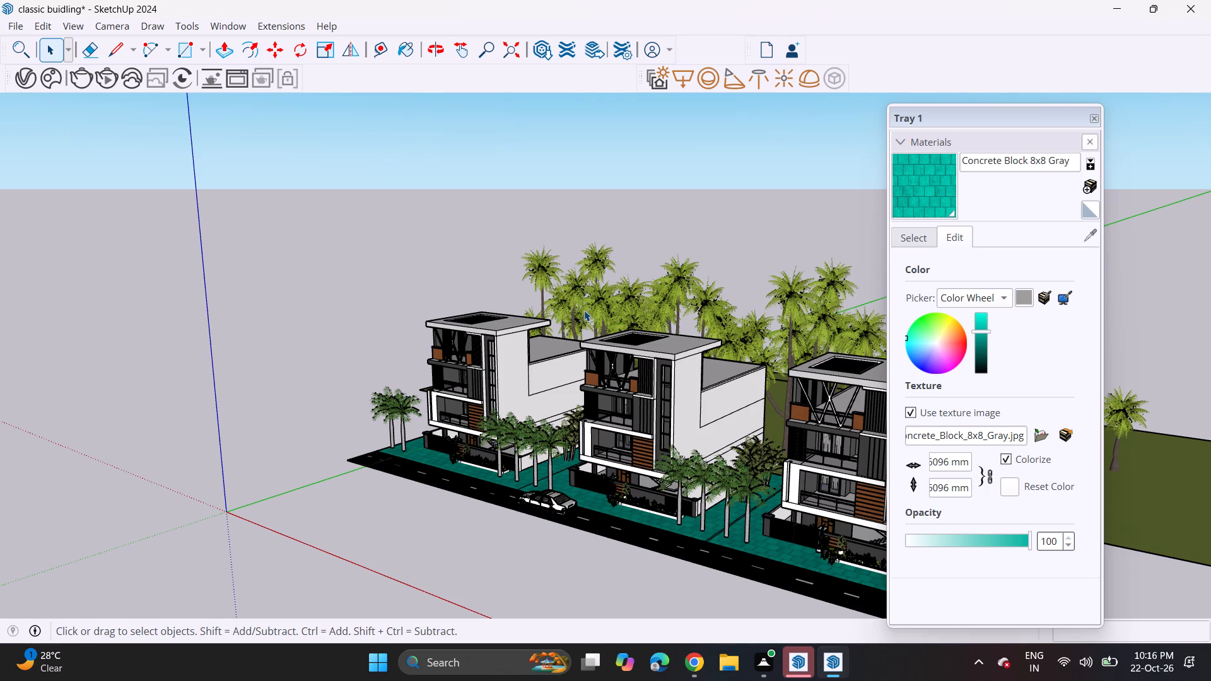
pyautogui.moveTo(584, 310); pyautogui.dragTo(629, 348, button='middle')
pyautogui.scroll(2, 623, 325)
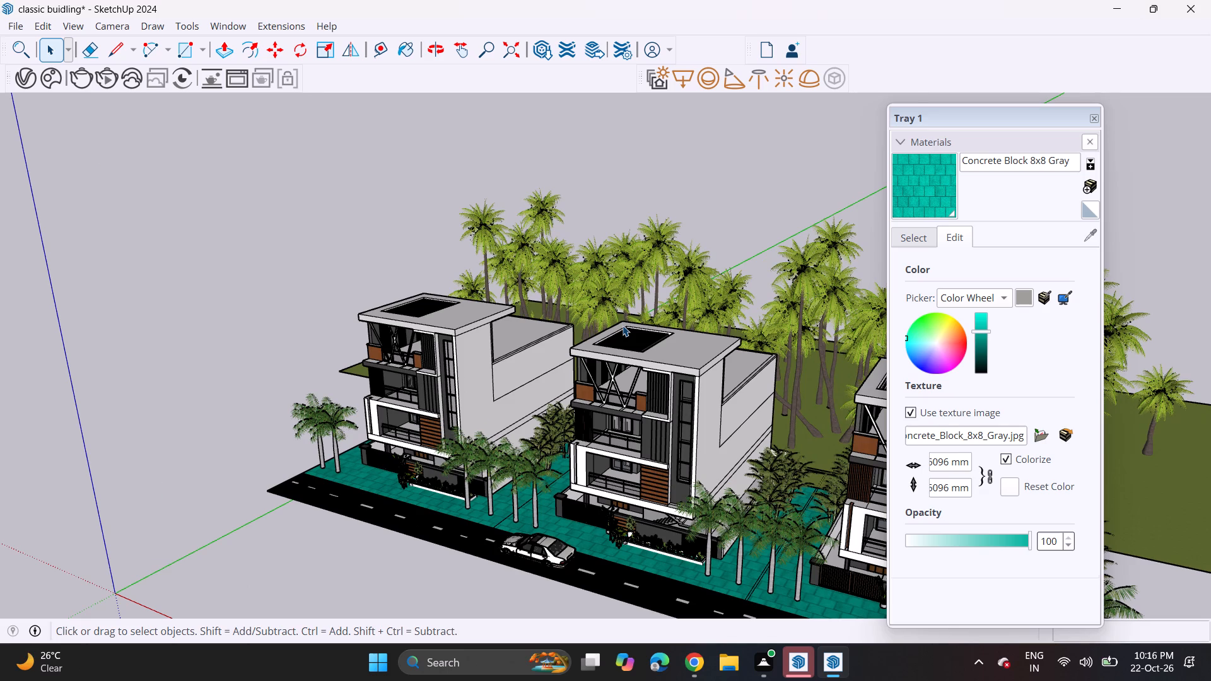
pyautogui.scroll(-1, 623, 325)
pyautogui.moveTo(623, 325); pyautogui.dragTo(650, 325, button='middle')
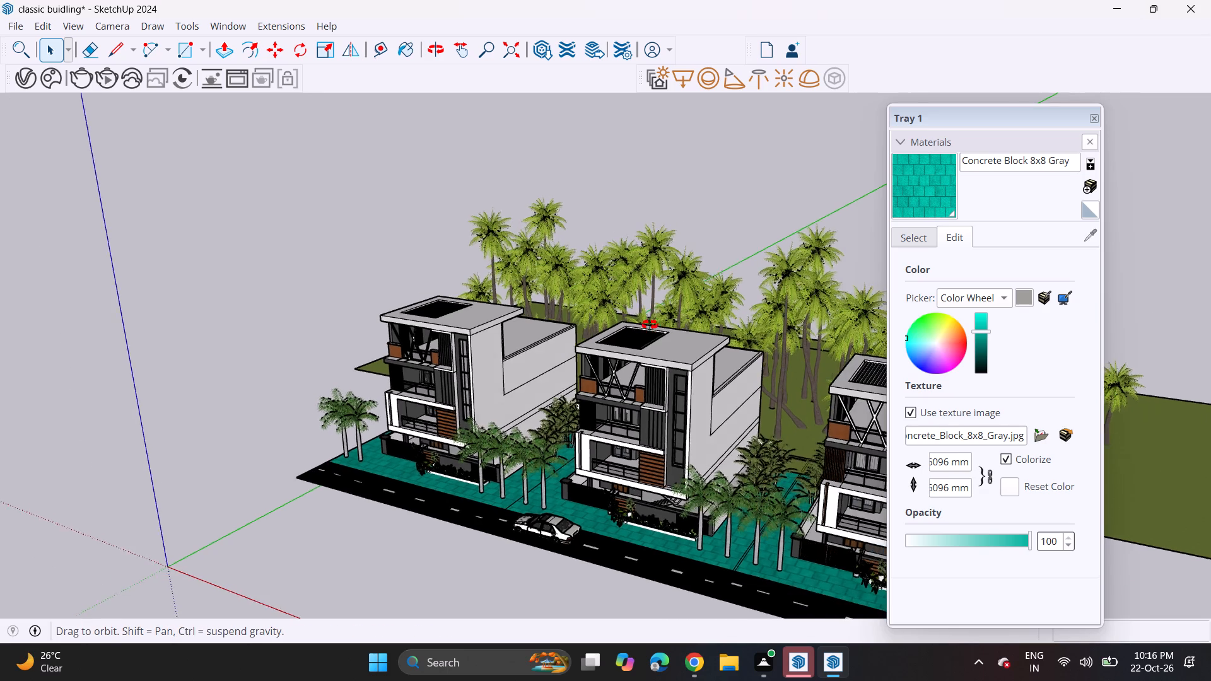
pyautogui.moveTo(650, 325); pyautogui.dragTo(604, 331, button='middle')
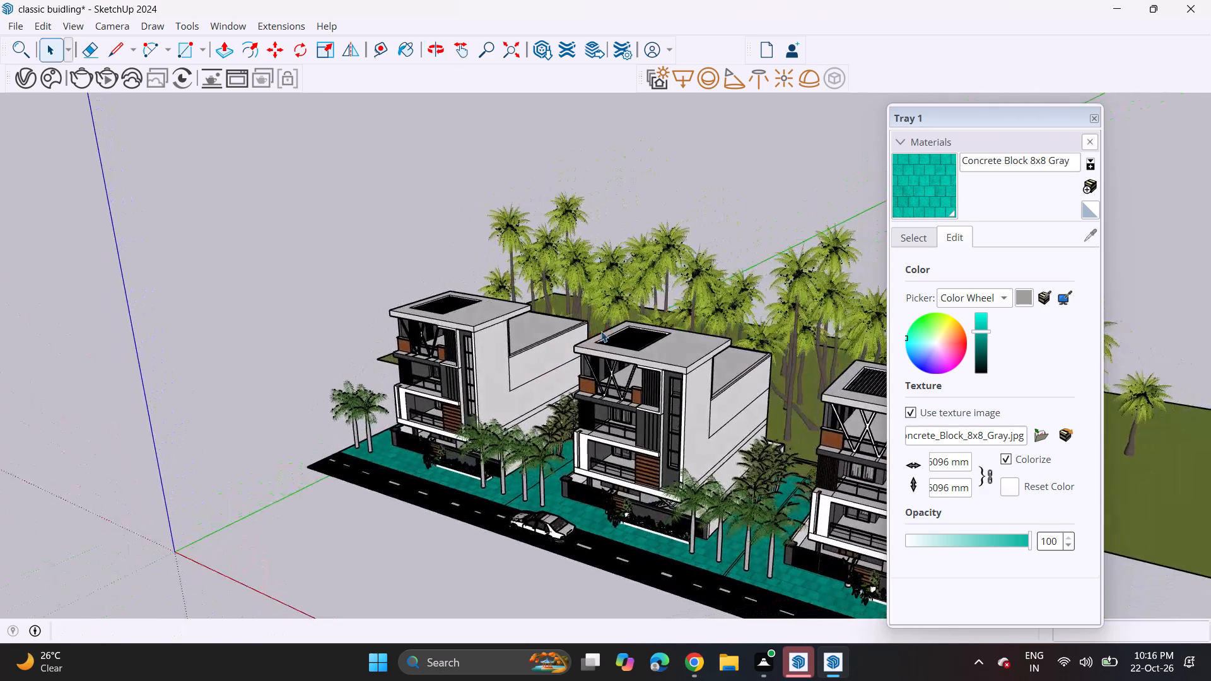
pyautogui.scroll(4, 580, 352)
pyautogui.moveTo(594, 358); pyautogui.dragTo(673, 314, button='middle')
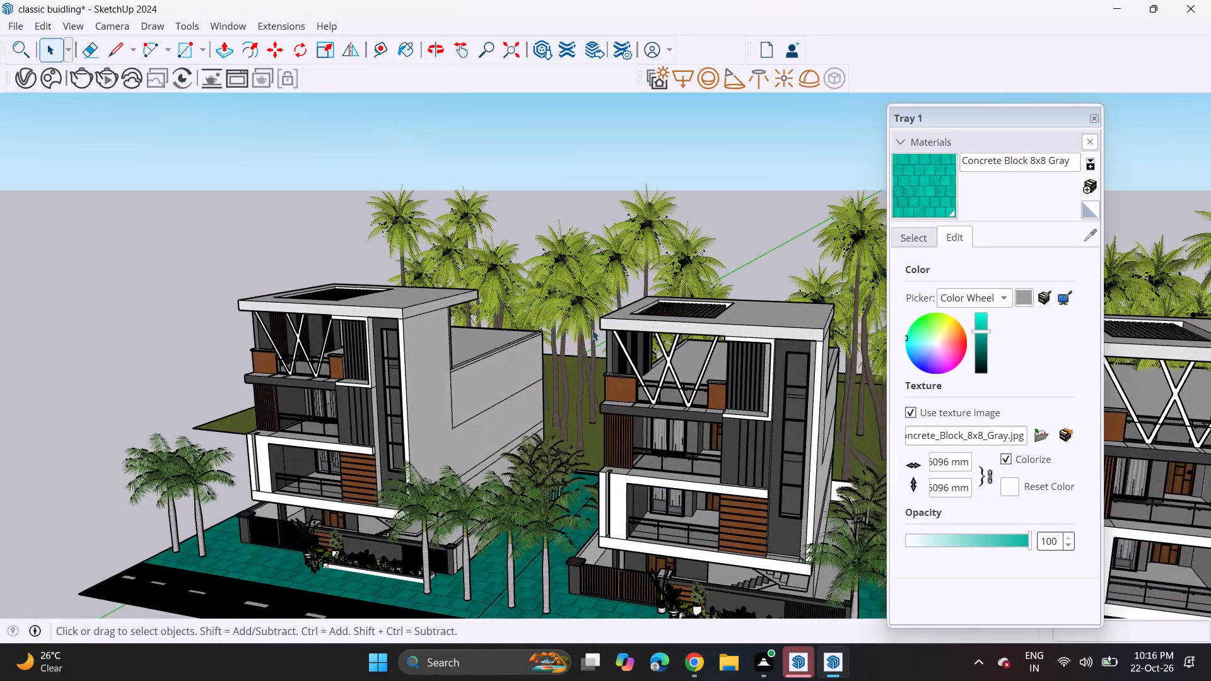
pyautogui.moveTo(442, 392); pyautogui.dragTo(681, 356, button='middle')
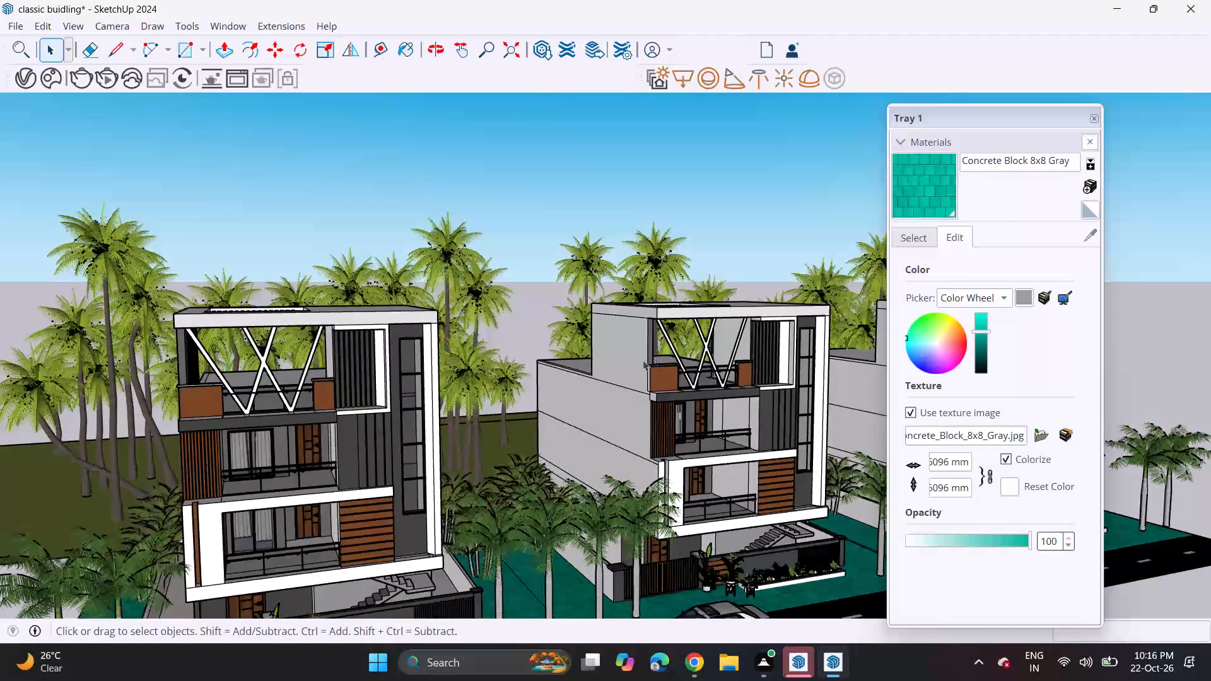
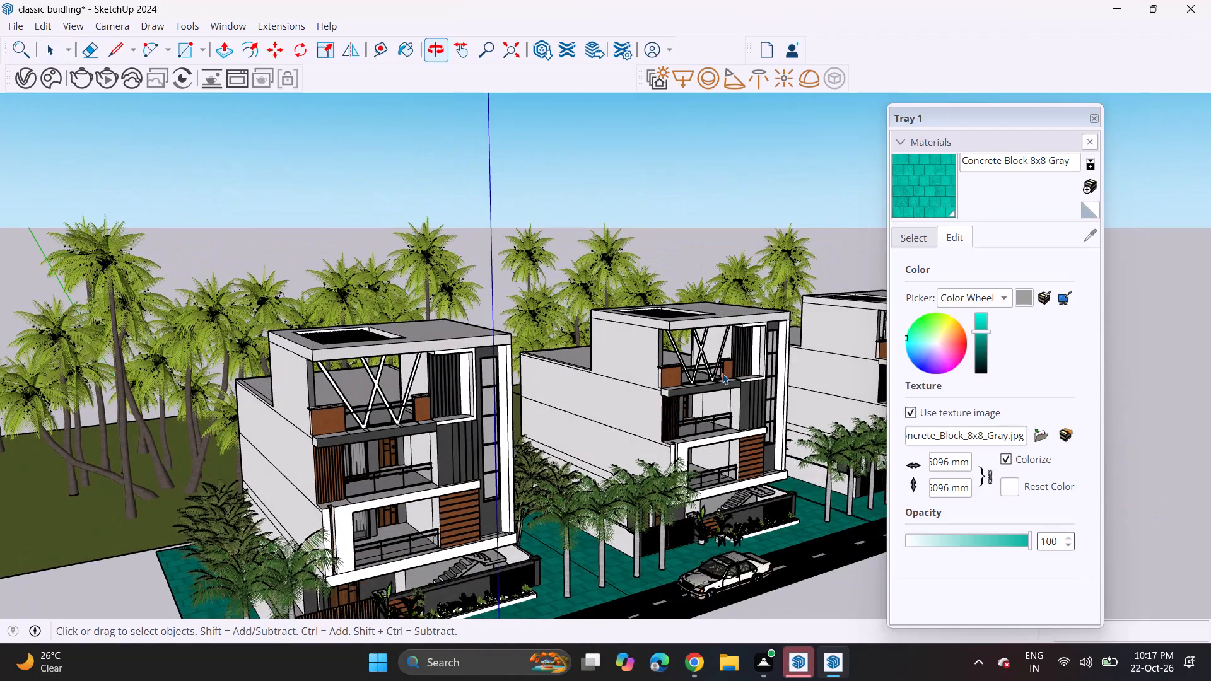
# Examine the row of buildings from the opposite street side, covering front facades, balconies, V-shaped roof-terrace braces, side walls and street palms.
pyautogui.scroll(1, 725, 383)
pyautogui.moveTo(725, 383); pyautogui.dragTo(588, 379, button='middle')
pyautogui.moveTo(910, 317); pyautogui.dragTo(759, 314, button='middle')
pyautogui.moveTo(920, 394); pyautogui.dragTo(655, 388, button='middle')
pyautogui.scroll(-4, 722, 436)
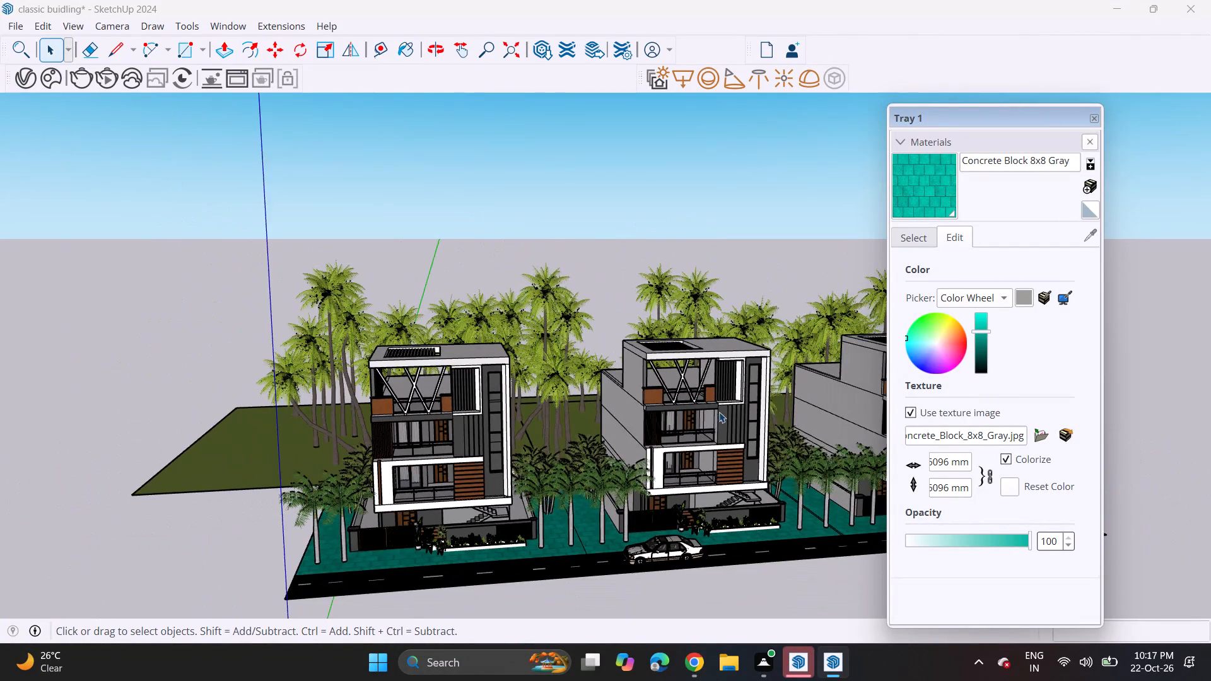
pyautogui.moveTo(717, 409); pyautogui.dragTo(590, 376, button='middle')
pyautogui.scroll(2, 693, 371)
pyautogui.moveTo(744, 376); pyautogui.dragTo(604, 348, button='middle')
pyautogui.scroll(1, 678, 359)
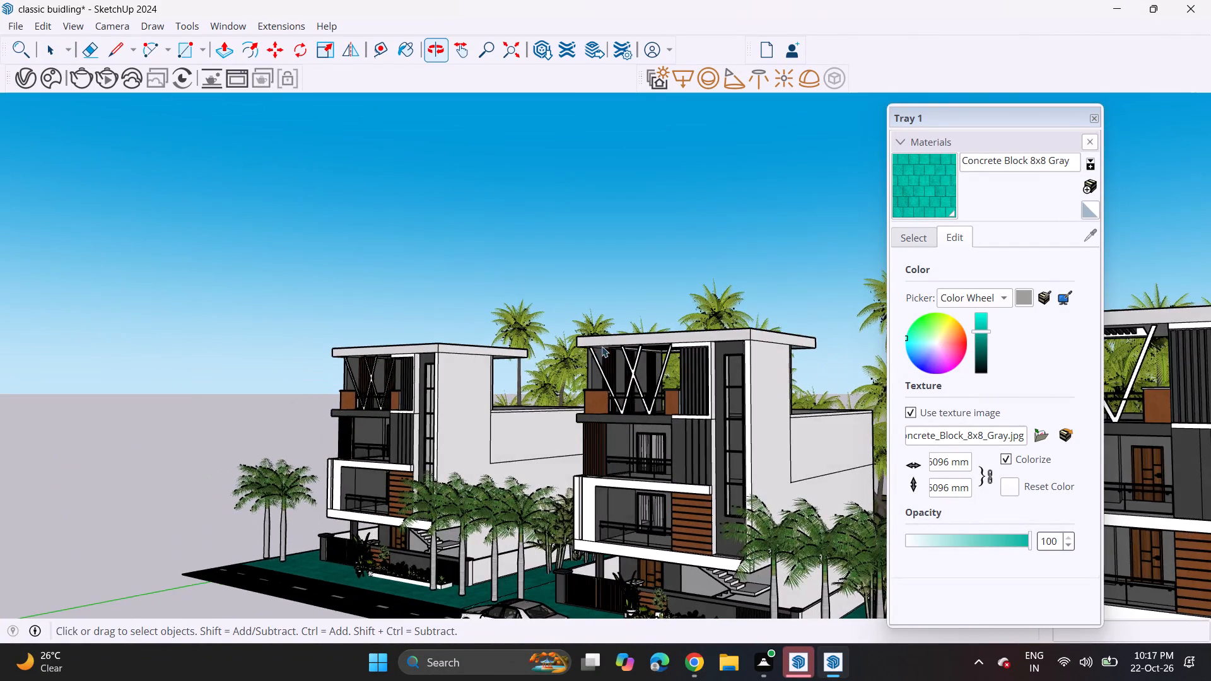
pyautogui.scroll(3, 631, 349)
pyautogui.scroll(-4, 673, 340)
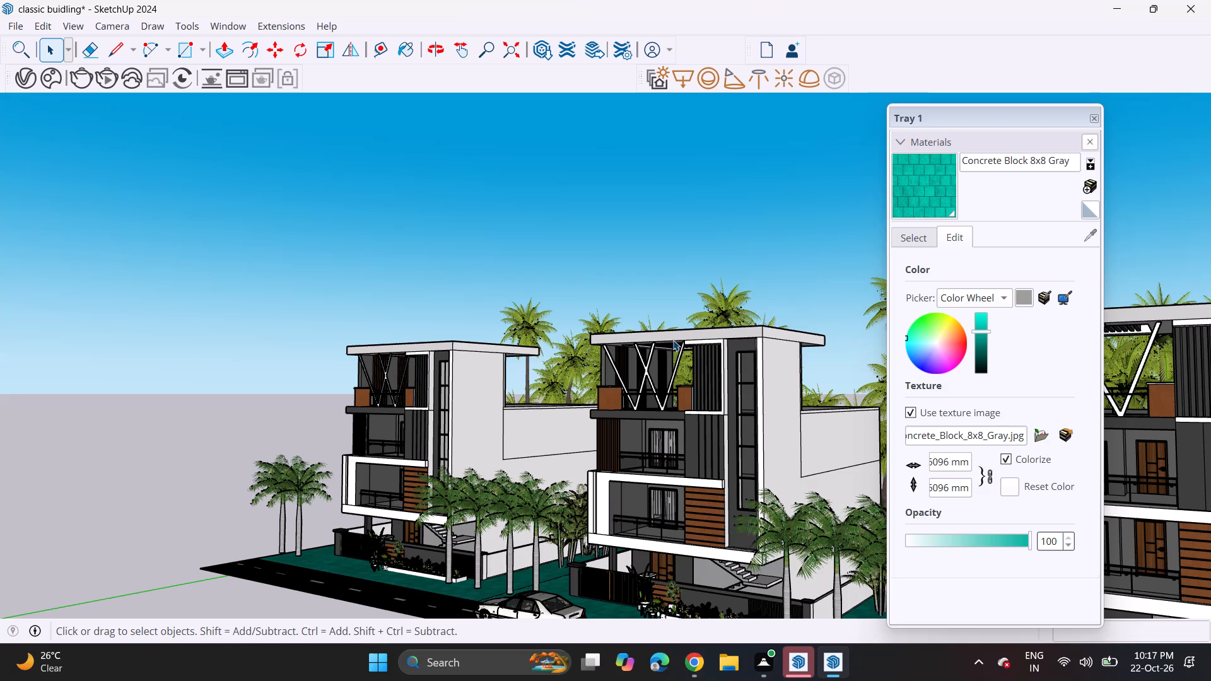
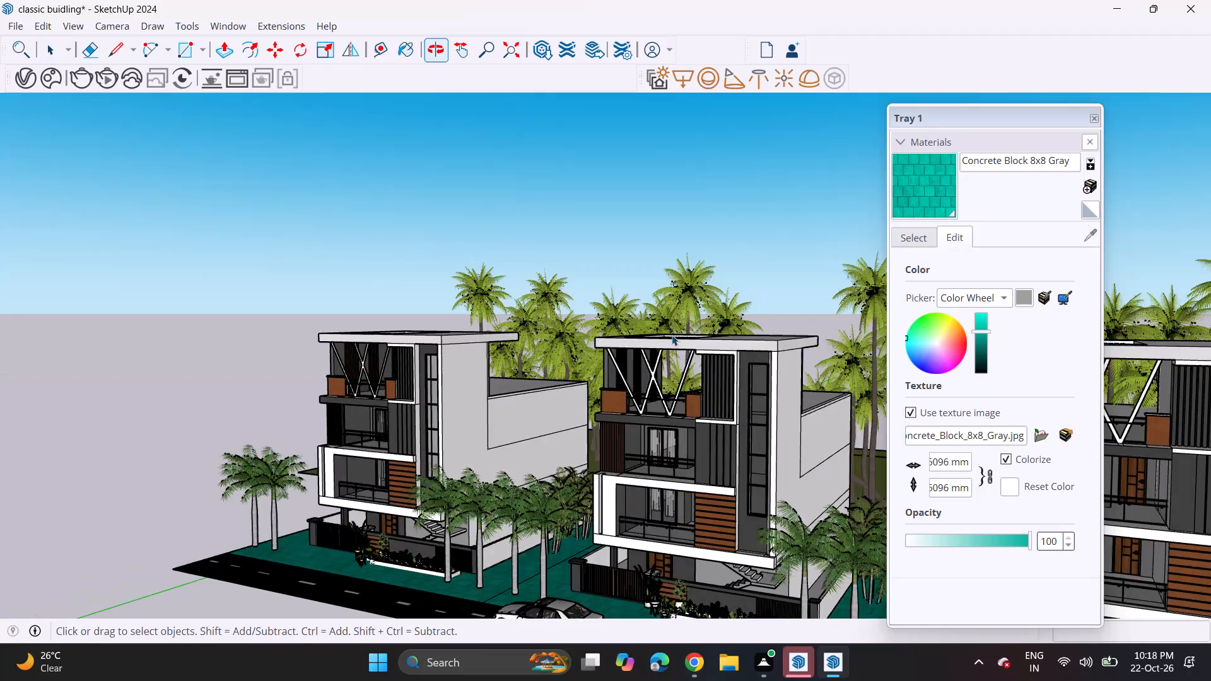
# Examine the building row's upper storeys from above and below, covering roof slabs, slatted roof openings, terrace braces and the street-level base.
pyautogui.moveTo(668, 335); pyautogui.dragTo(747, 342, button='middle')
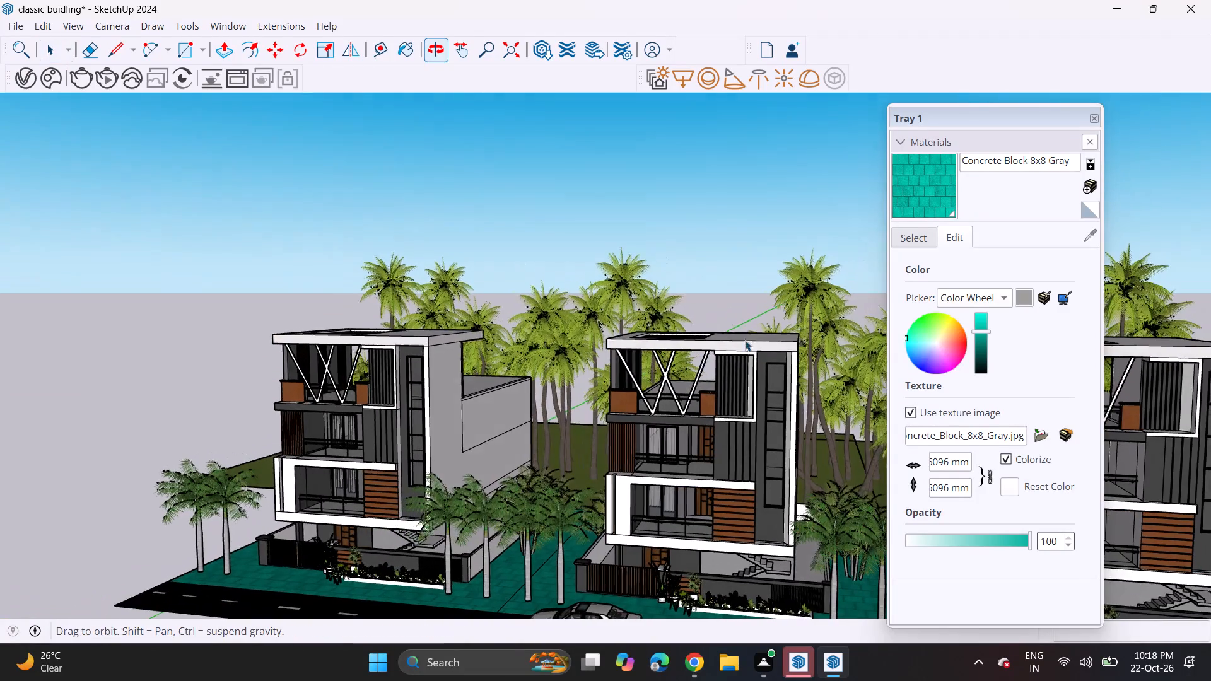
pyautogui.scroll(2, 718, 279)
pyautogui.moveTo(703, 233); pyautogui.dragTo(612, 235, button='middle')
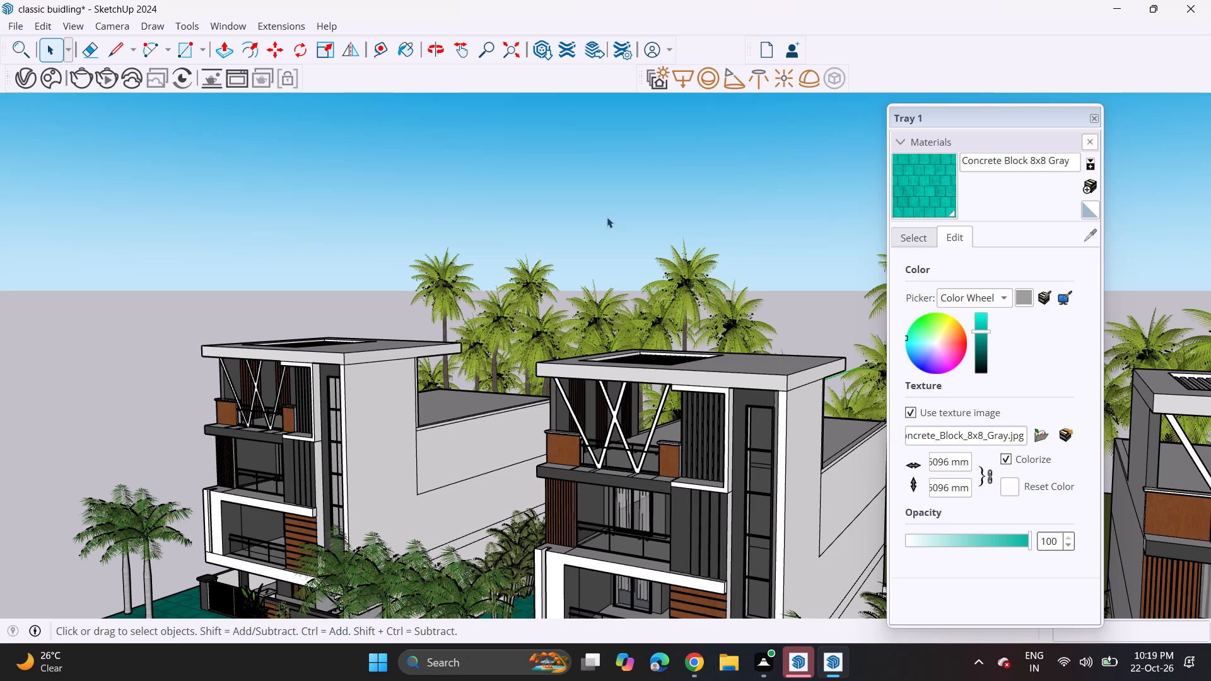
pyautogui.scroll(-2, 592, 196)
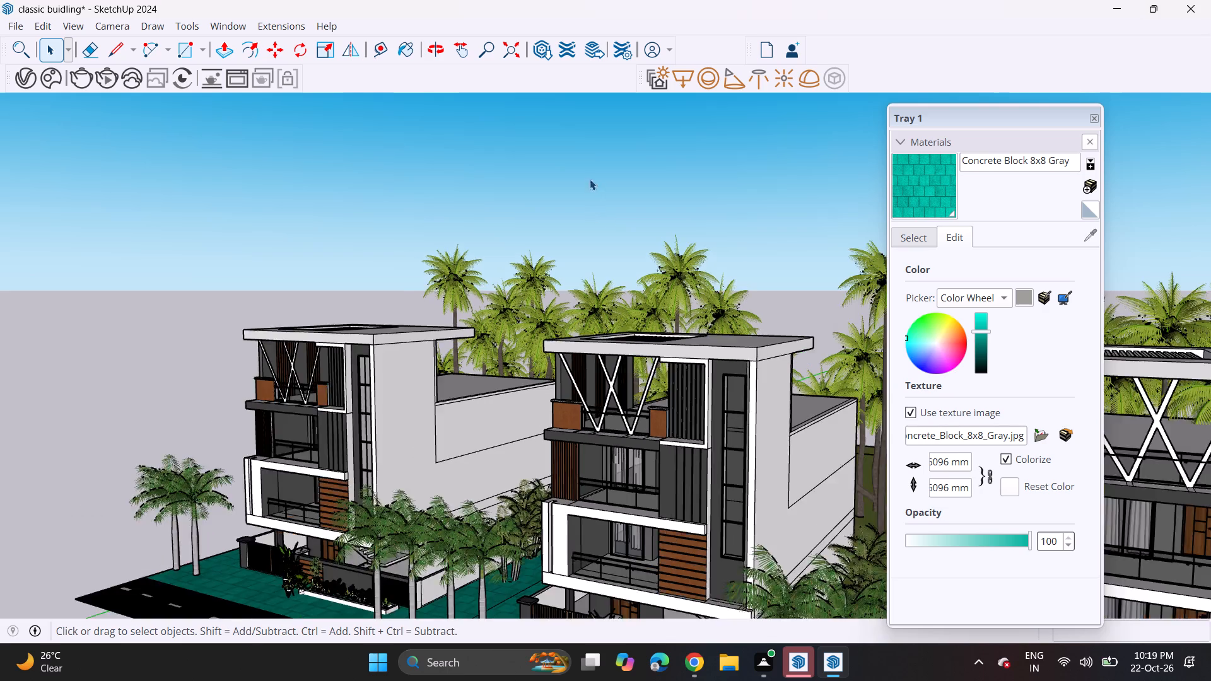
pyautogui.moveTo(598, 153); pyautogui.dragTo(508, 156, button='middle')
pyautogui.scroll(3, 550, 154)
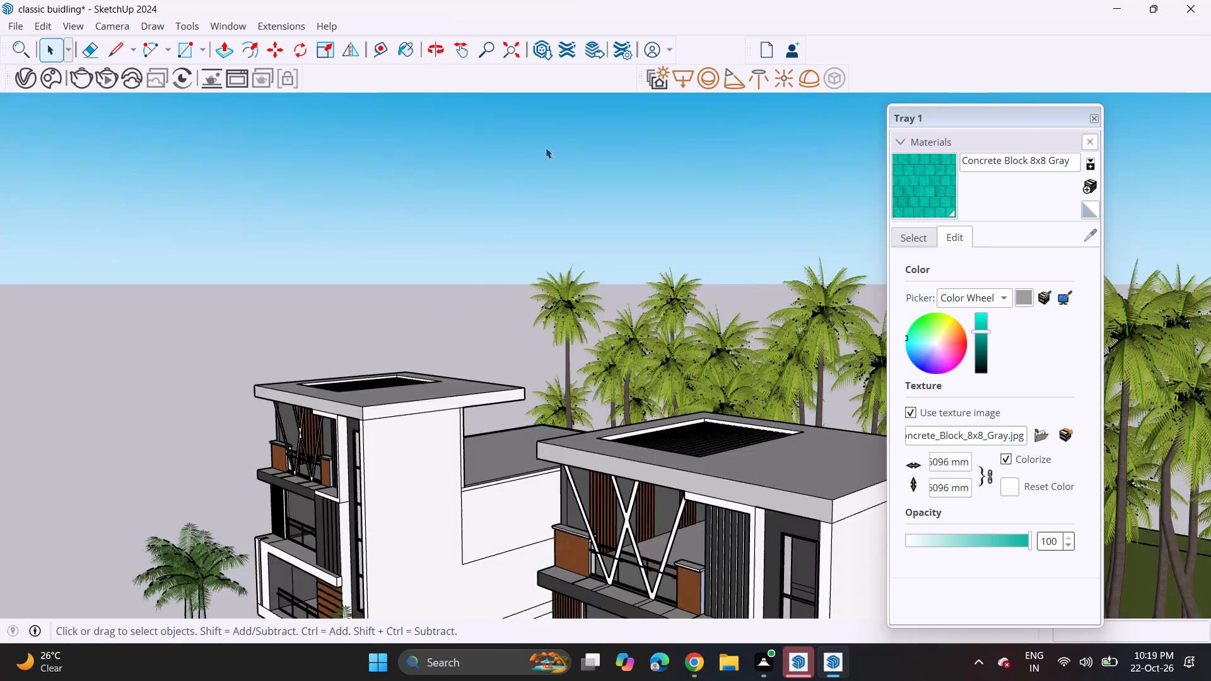
pyautogui.moveTo(550, 136); pyautogui.dragTo(685, 0, button='middle')
pyautogui.scroll(-9, 612, 40)
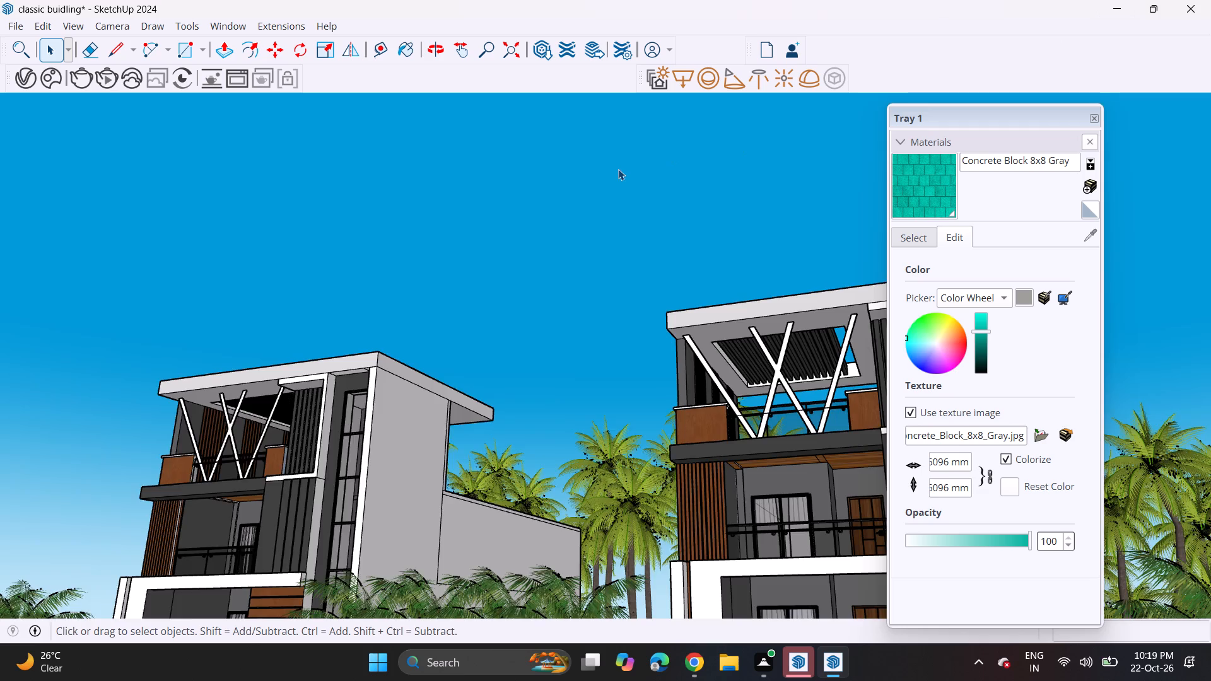
pyautogui.scroll(-6, 618, 169)
pyautogui.moveTo(598, 167); pyautogui.dragTo(589, 174, button='middle')
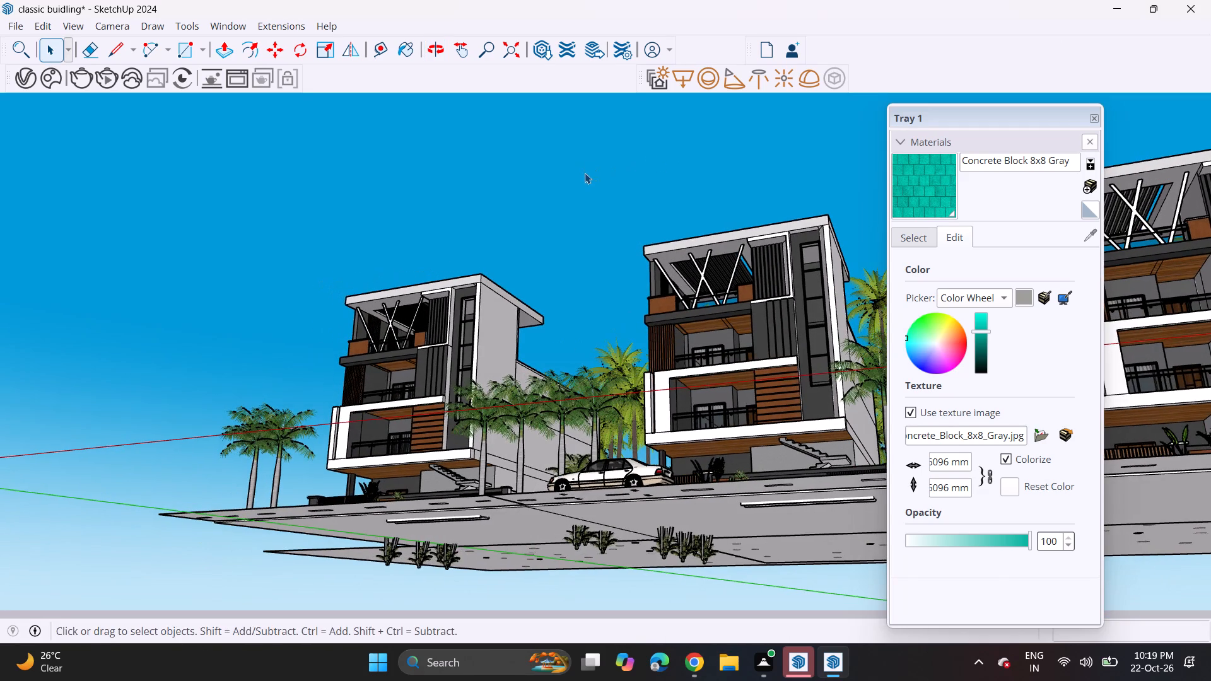
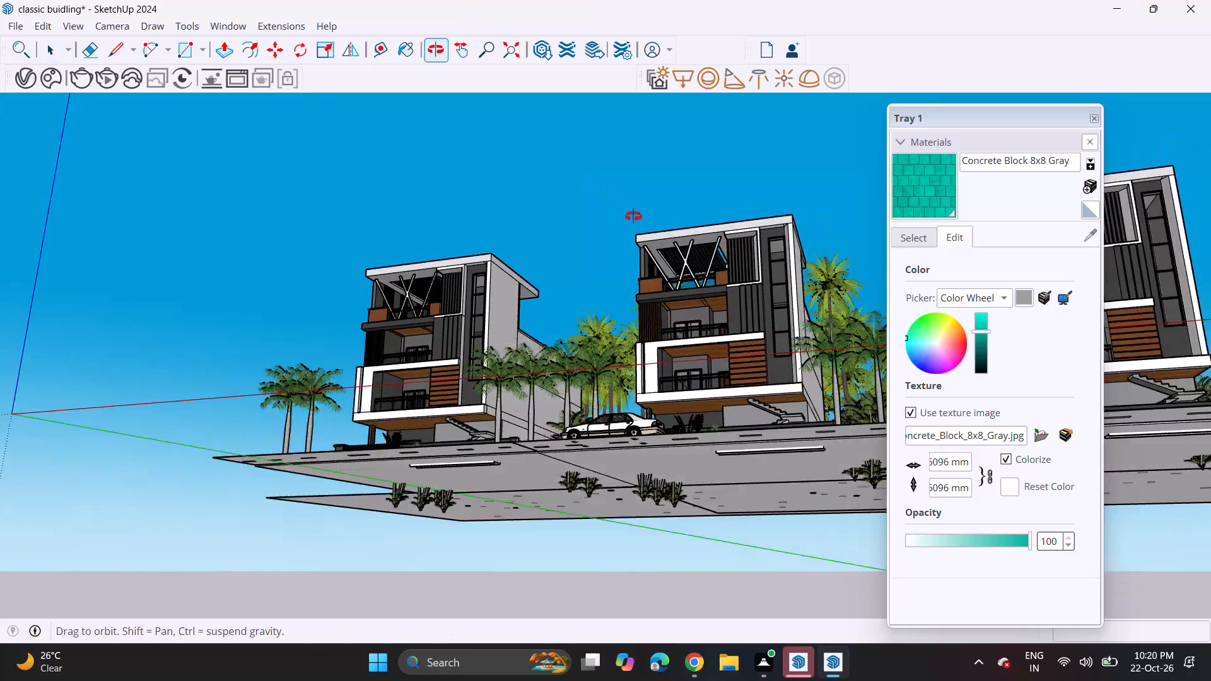
# Examine the building row's front facades from near street level, then the end building's plain side wall and terrace edges.
pyautogui.scroll(2, 635, 160)
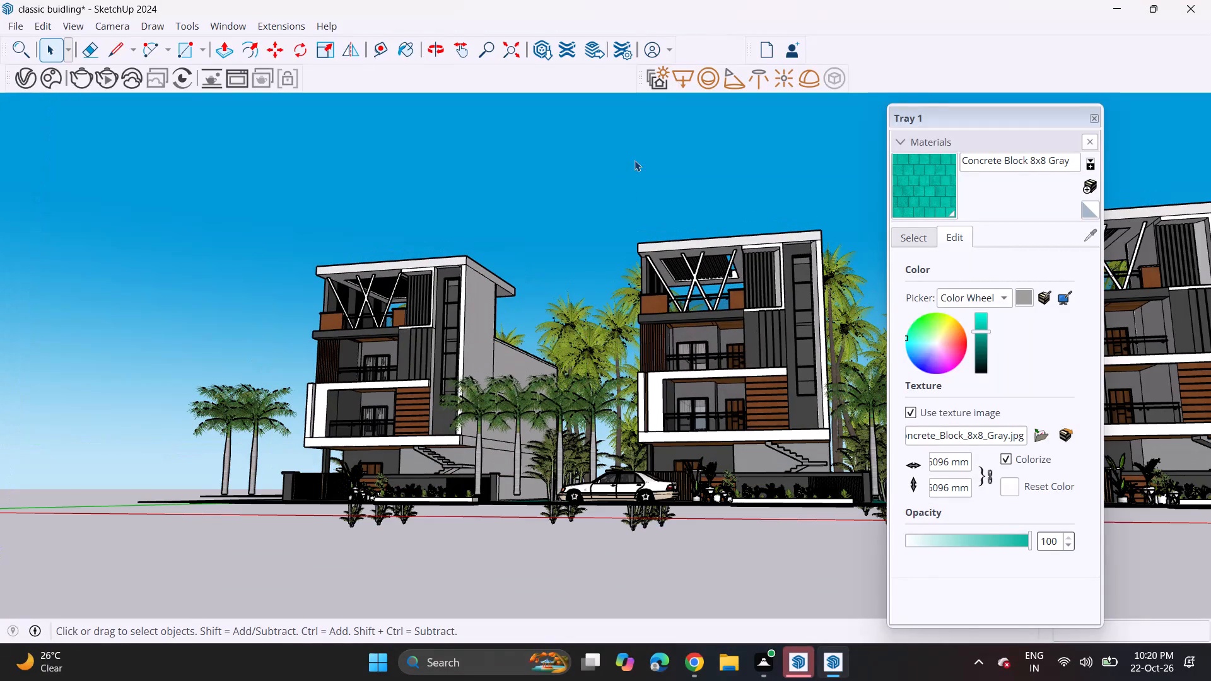
pyautogui.moveTo(623, 160); pyautogui.dragTo(534, 178, button='middle')
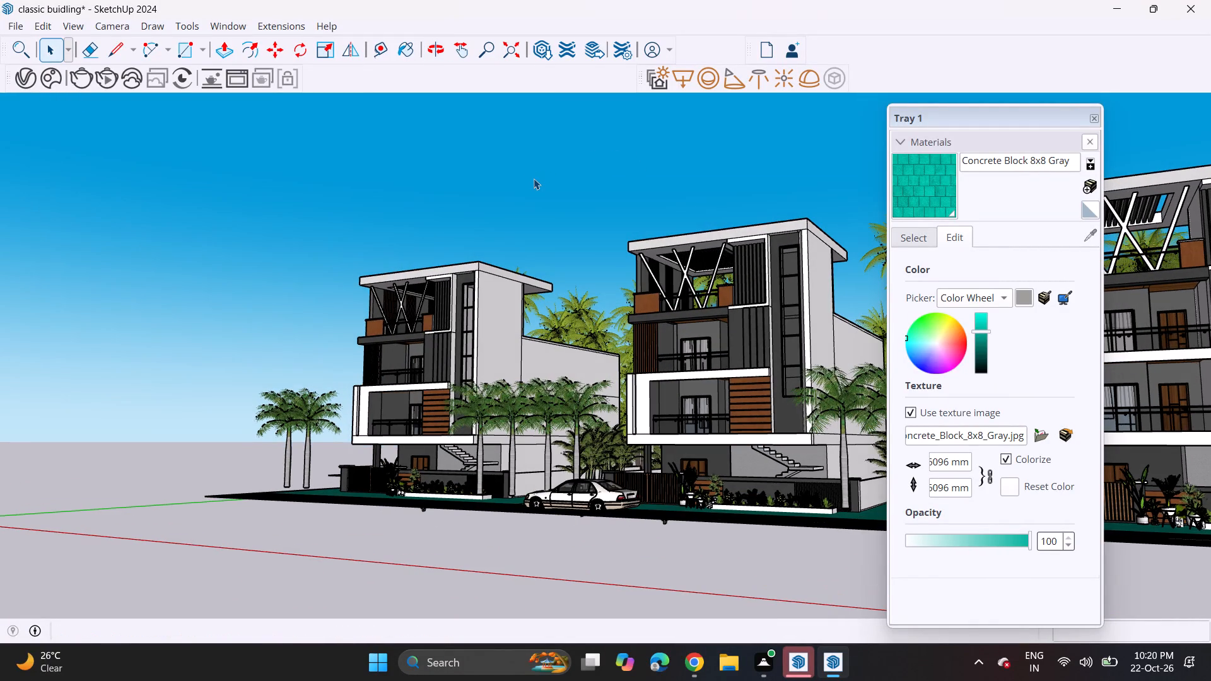
pyautogui.scroll(-3, 534, 178)
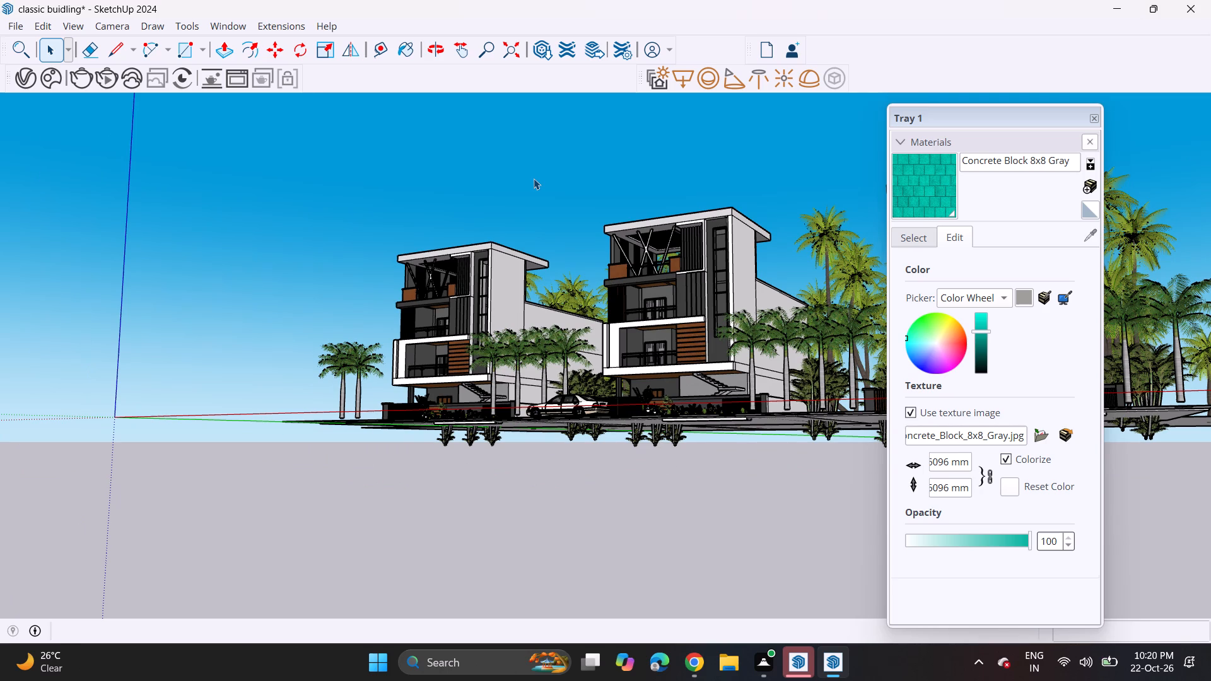
pyautogui.scroll(-2, 534, 178)
pyautogui.middleClick(556, 185)
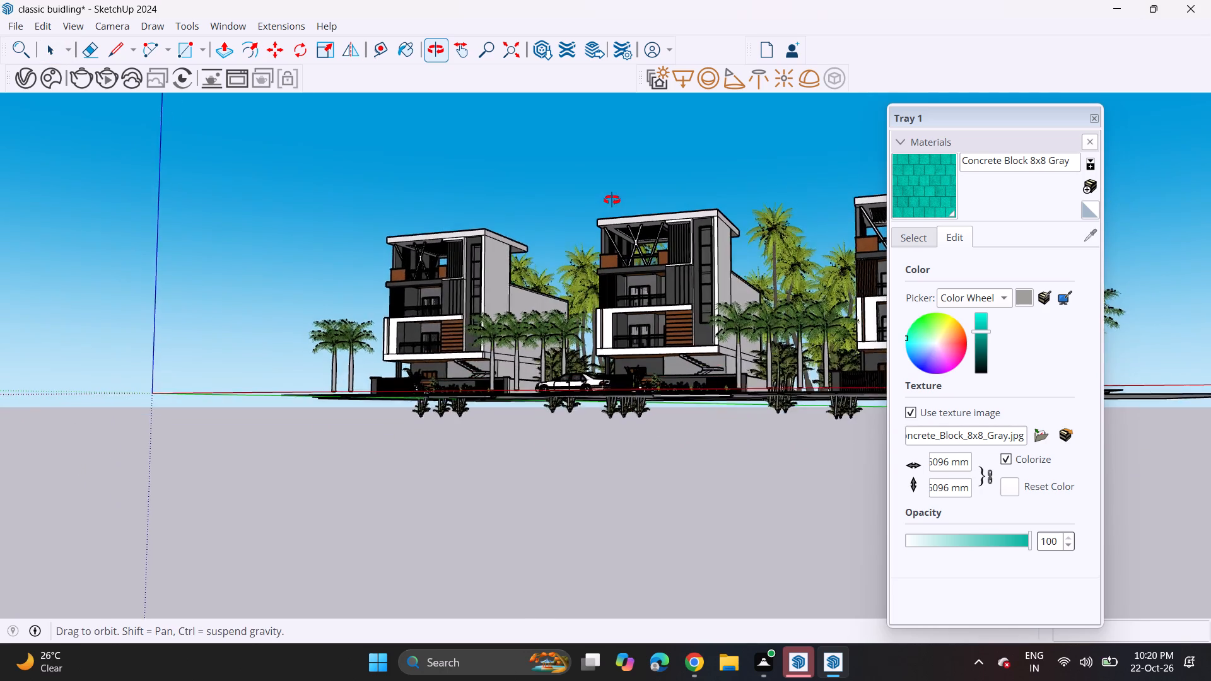
pyautogui.scroll(6, 626, 103)
pyautogui.moveTo(621, 105); pyautogui.dragTo(695, 117, button='middle')
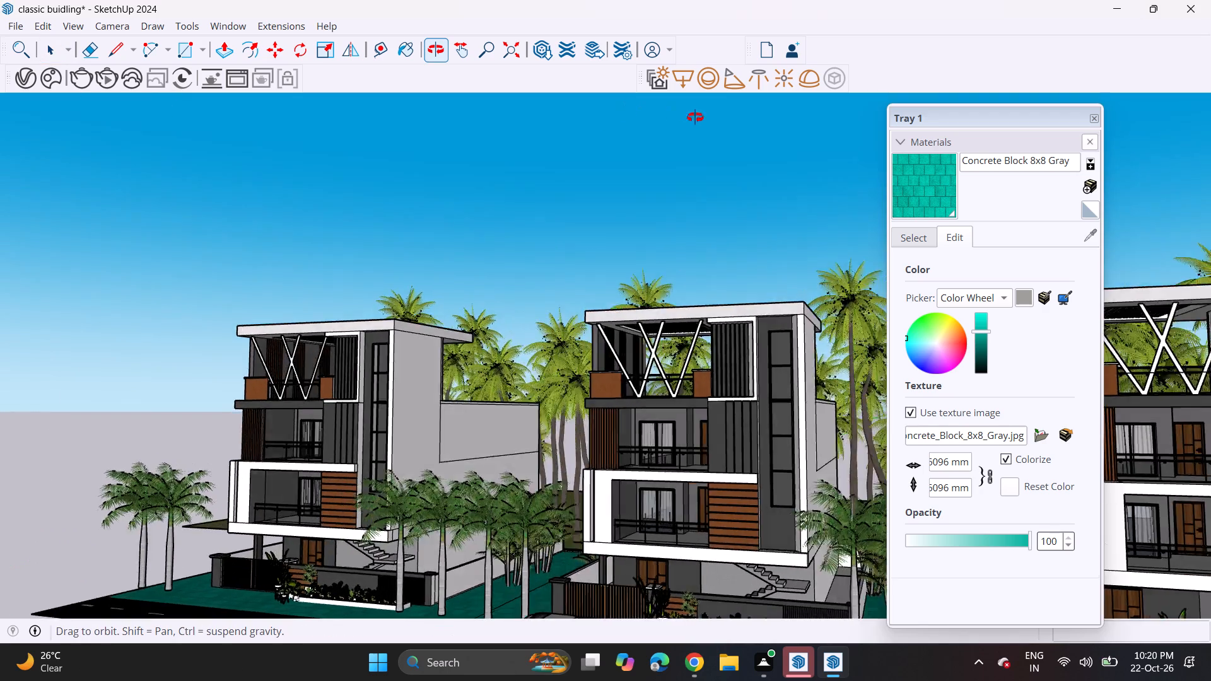
pyautogui.moveTo(695, 117); pyautogui.dragTo(909, 122, button='middle')
pyautogui.moveTo(652, 151); pyautogui.dragTo(933, 140, button='middle')
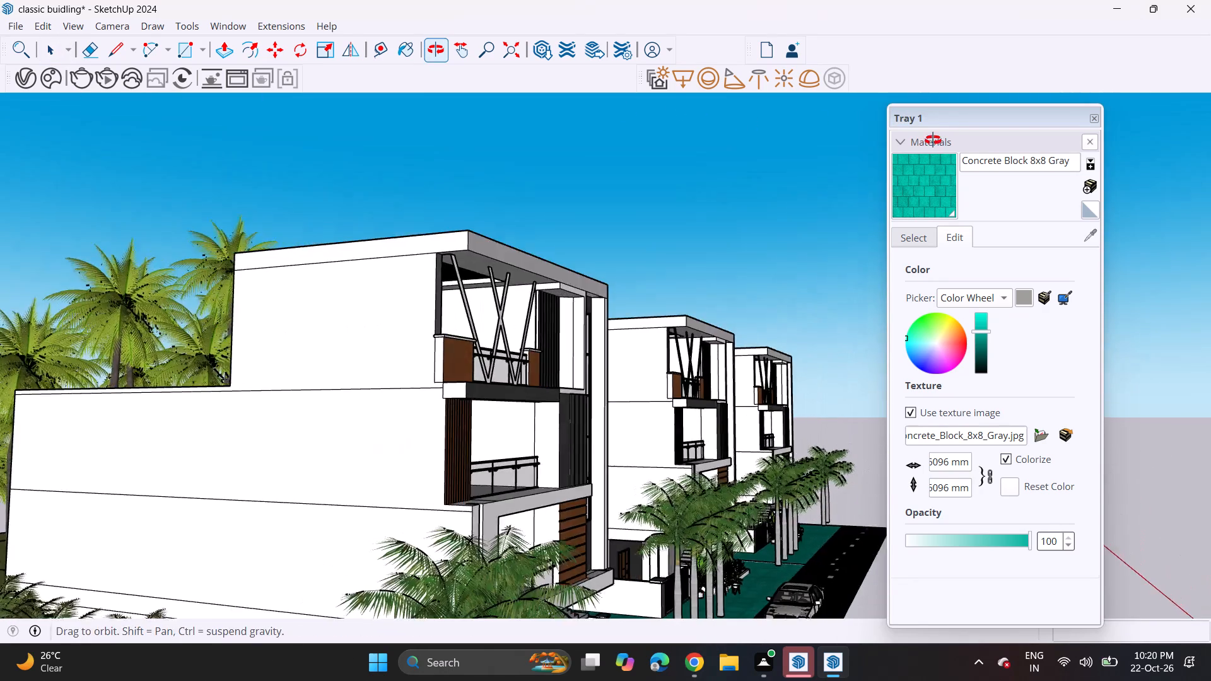
pyautogui.moveTo(933, 140); pyautogui.dragTo(951, 126, button='middle')
pyautogui.scroll(6, 935, 123)
pyautogui.scroll(-4, 853, 90)
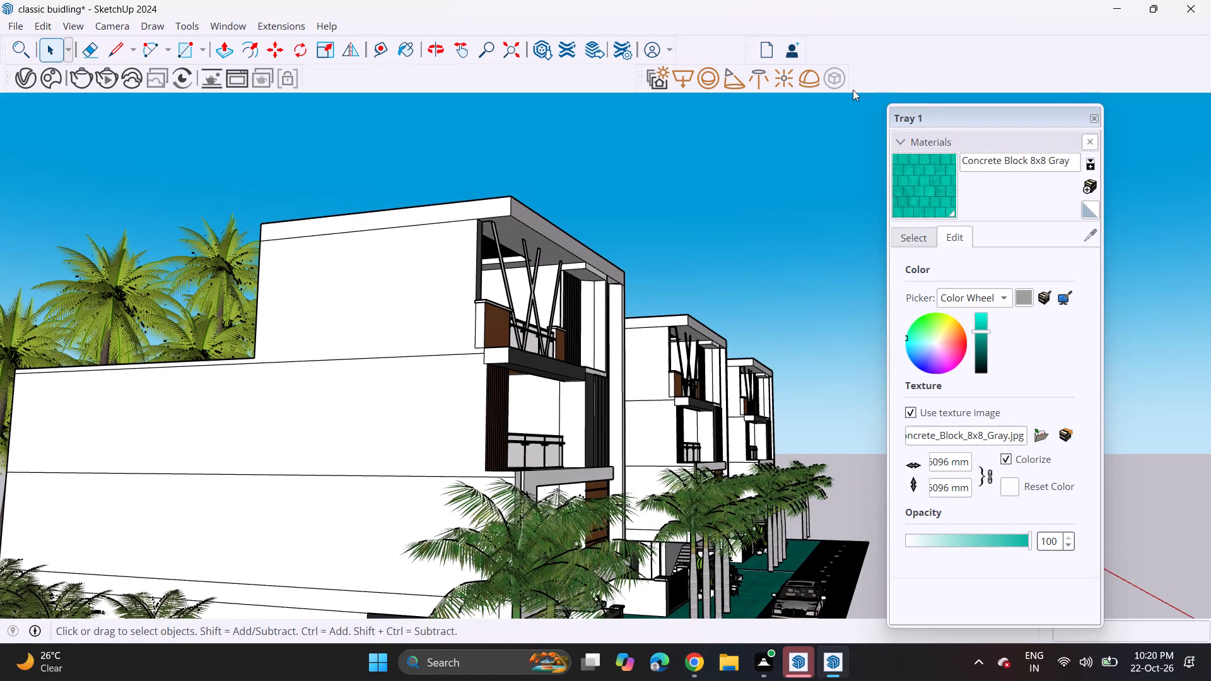
pyautogui.scroll(-7, 479, 210)
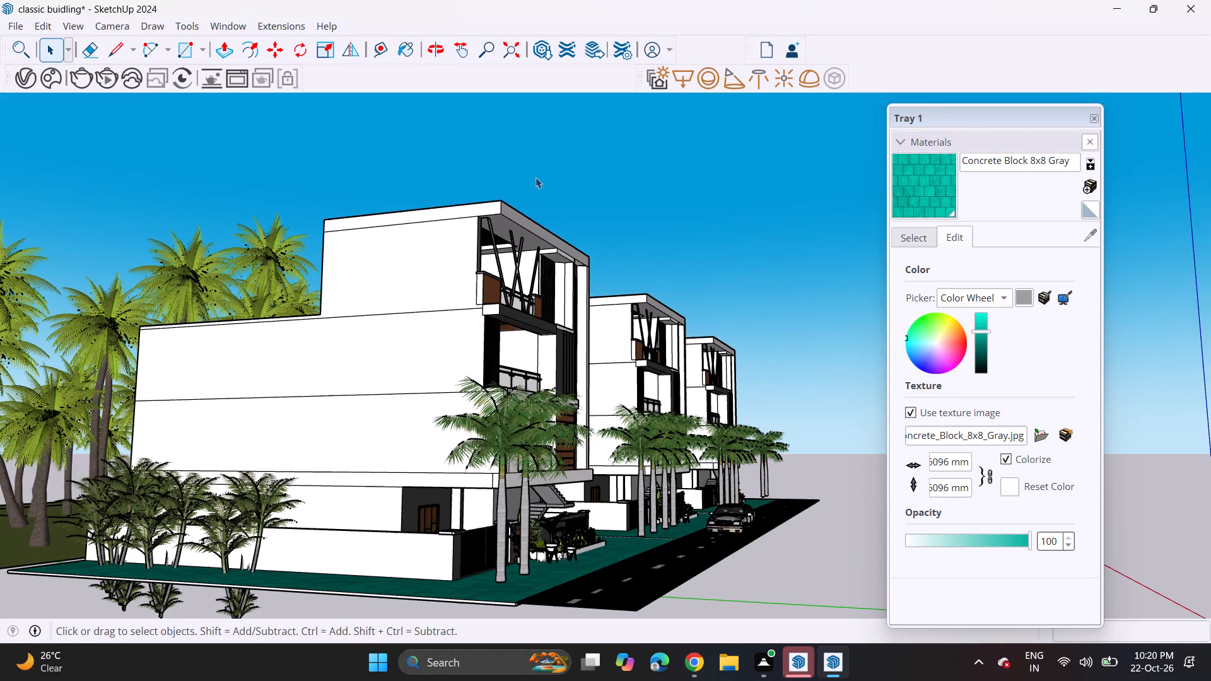
# Examine the front facades and upper terraces from raised and low viewpoints, covering roof slabs, diagonal braces and balcony undersides.
pyautogui.moveTo(535, 177); pyautogui.dragTo(227, 243, button='middle')
pyautogui.moveTo(787, 190); pyautogui.dragTo(759, 182, button='middle')
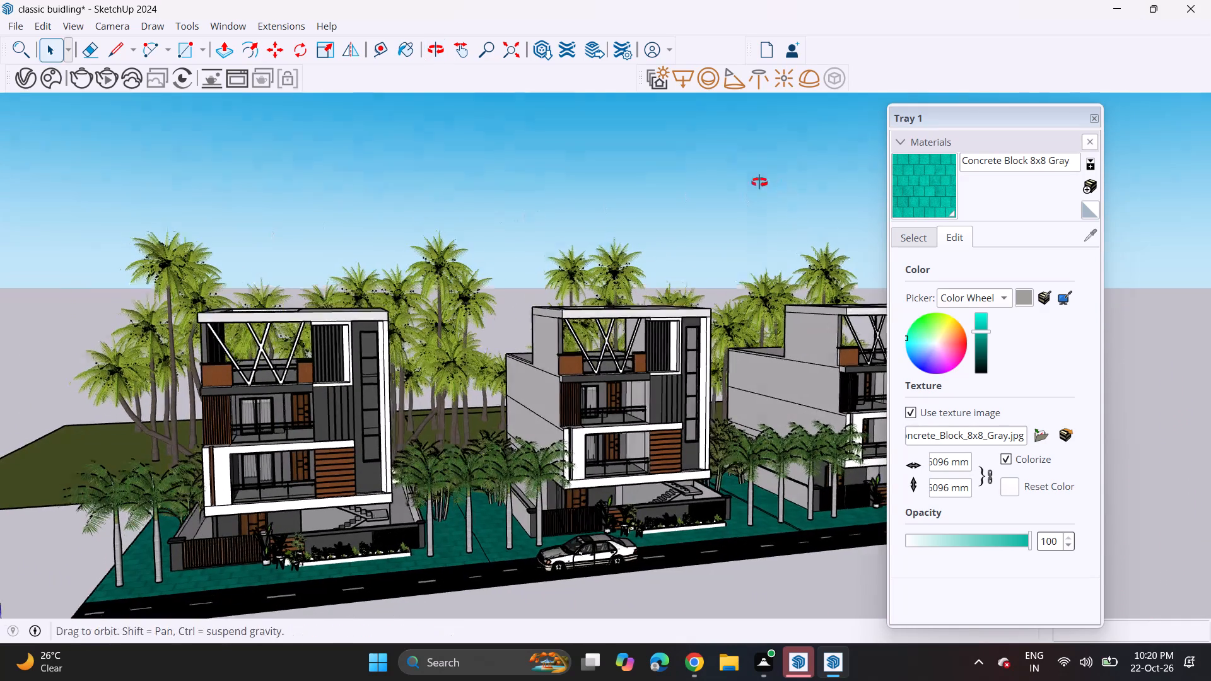
pyautogui.moveTo(759, 182); pyautogui.dragTo(623, 175, button='middle')
pyautogui.scroll(3, 731, 164)
pyautogui.moveTo(736, 166); pyautogui.dragTo(734, 164, button='middle')
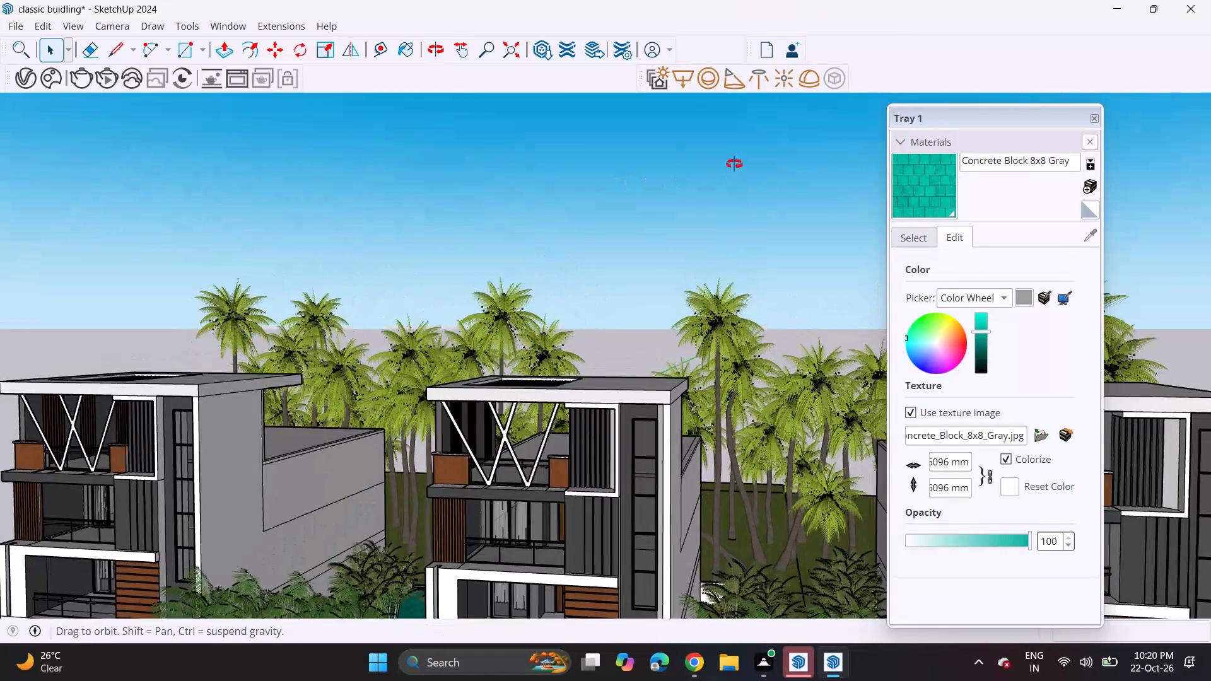
pyautogui.moveTo(734, 164); pyautogui.dragTo(741, 110, button='middle')
pyautogui.scroll(1, 767, 56)
pyautogui.scroll(-6, 761, 71)
pyautogui.moveTo(723, 112); pyautogui.dragTo(747, 15, button='middle')
pyautogui.scroll(1, 744, 16)
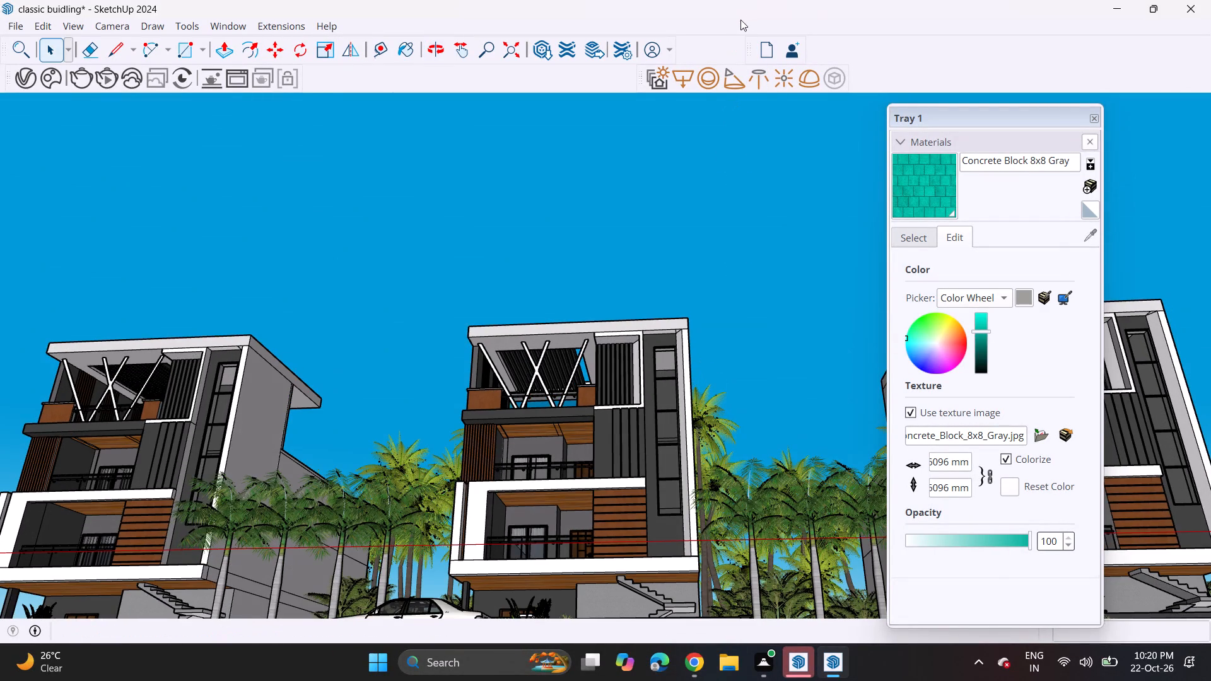
pyautogui.scroll(-3, 720, 40)
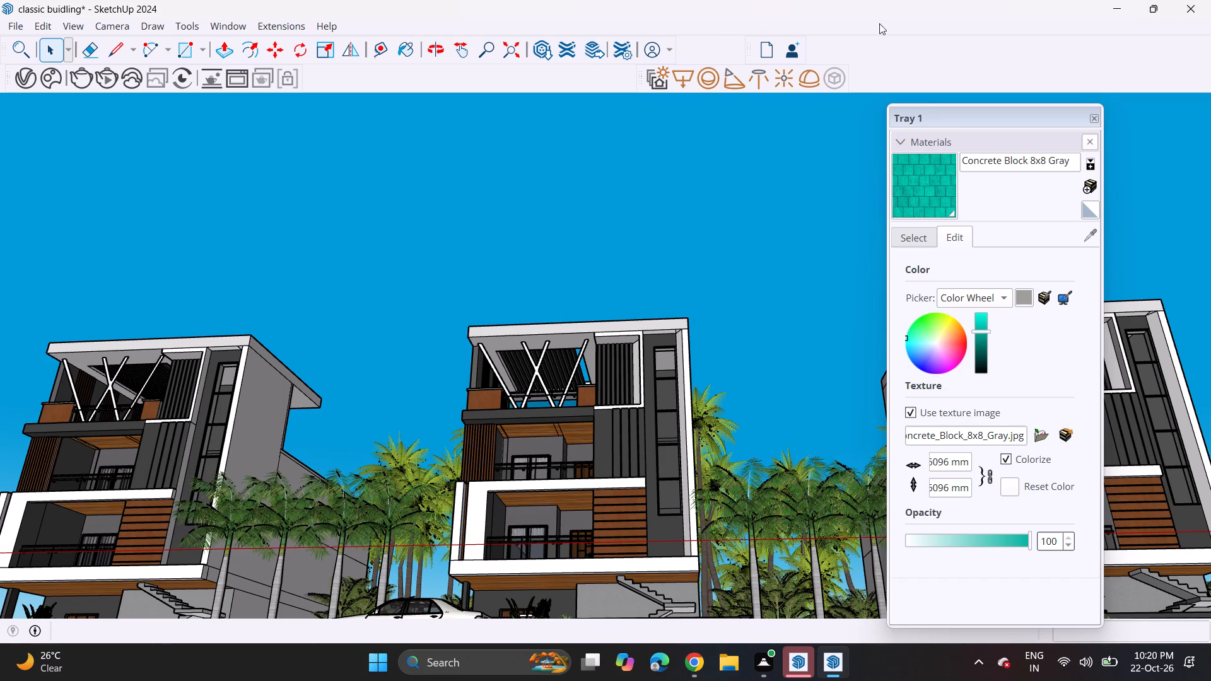
pyautogui.scroll(-9, 1065, 30)
pyautogui.scroll(-5, 674, 237)
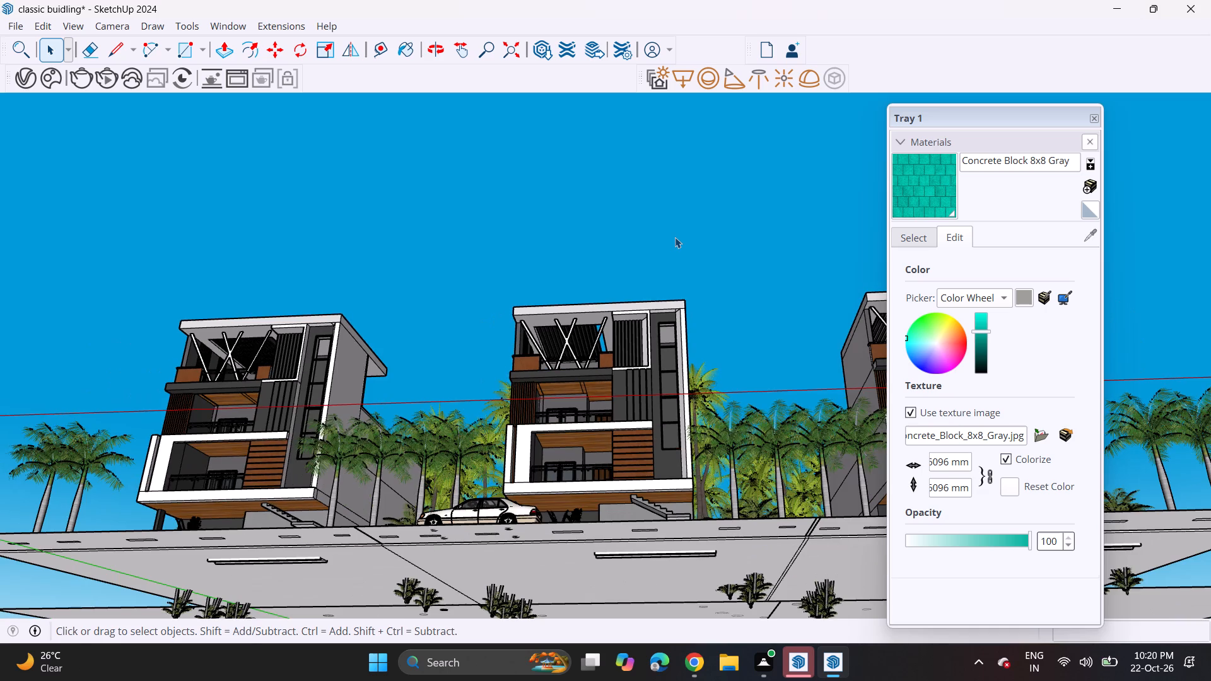
# Examine the middle building's facade and its neighbours, including the balconies, vertical slats, palms and street frontage.
pyautogui.moveTo(675, 237); pyautogui.dragTo(716, 305, button='middle')
pyautogui.scroll(3, 716, 304)
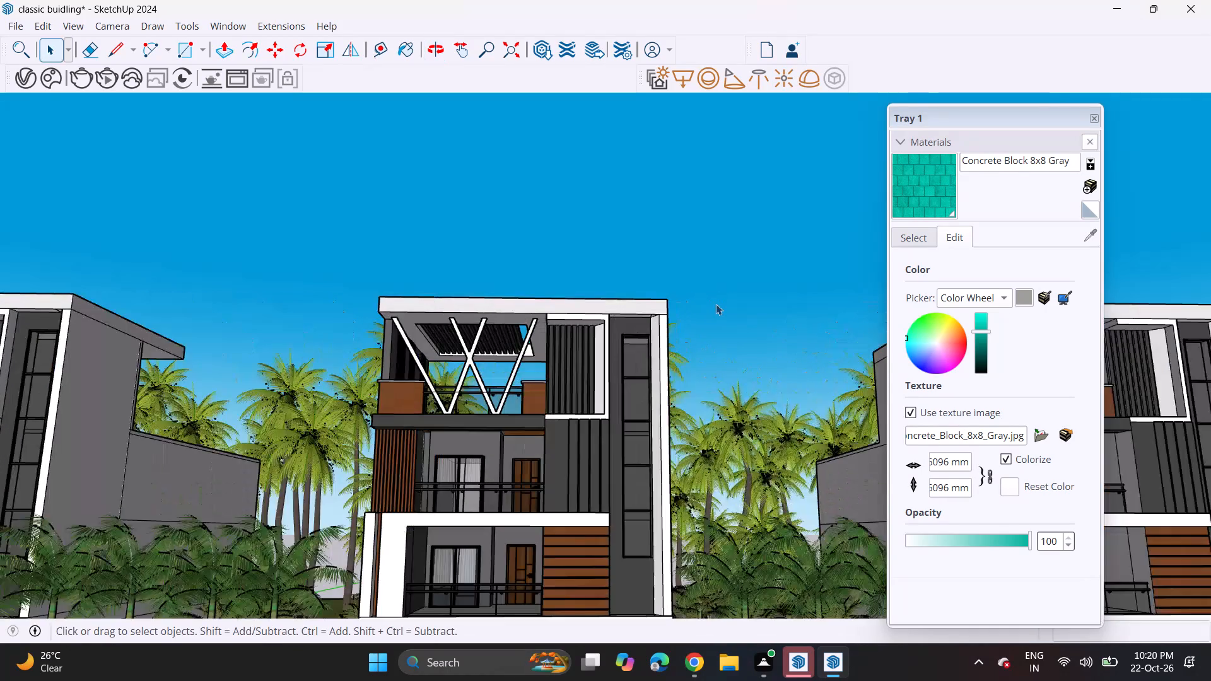
pyautogui.scroll(-4, 715, 300)
pyautogui.scroll(1, 715, 300)
pyautogui.moveTo(719, 302); pyautogui.dragTo(686, 382, button='middle')
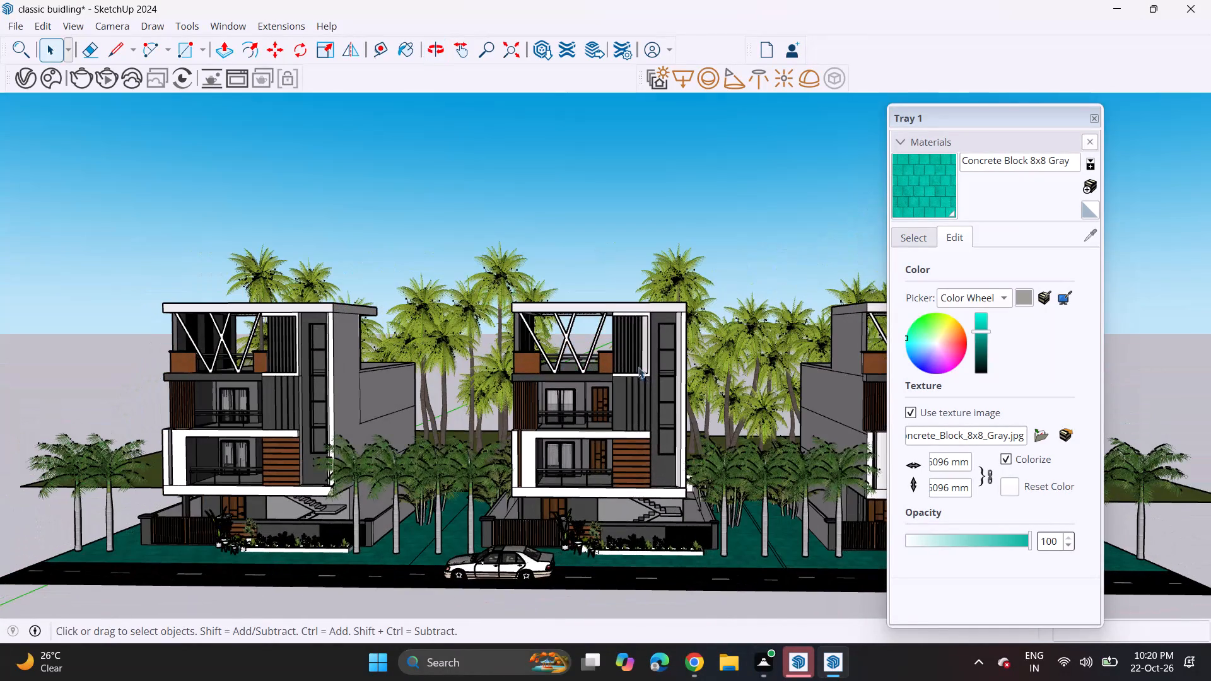
pyautogui.moveTo(673, 387); pyautogui.dragTo(737, 421, button='middle')
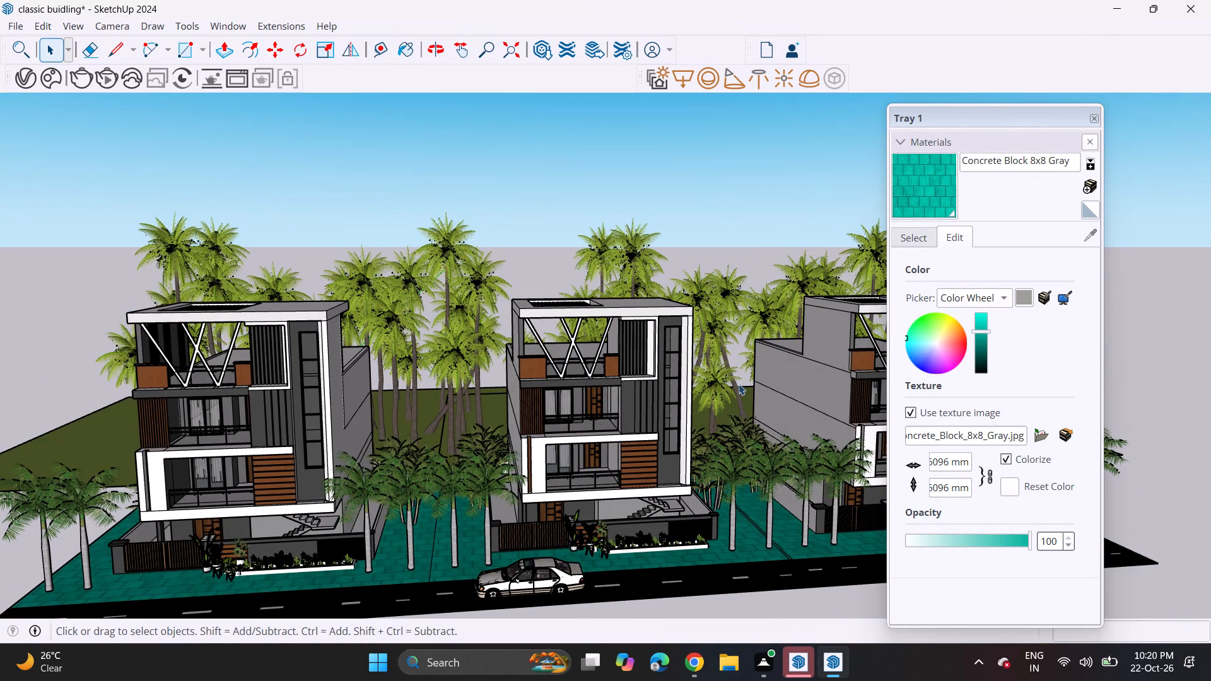
pyautogui.scroll(2, 727, 362)
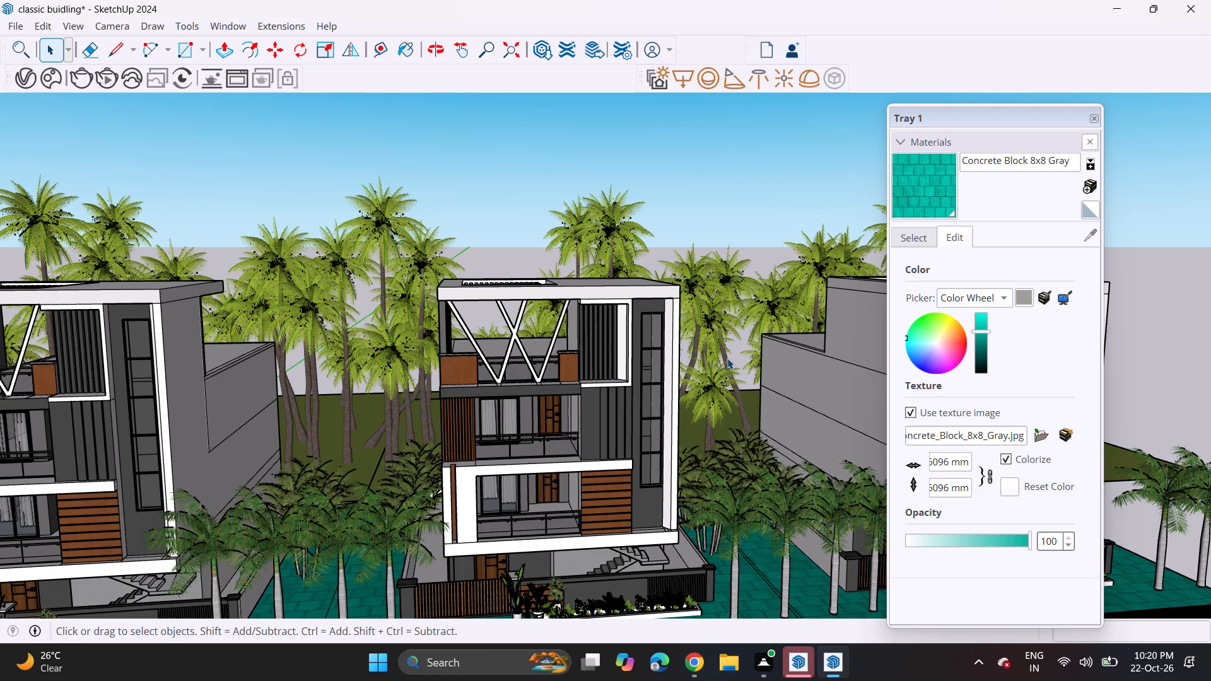
pyautogui.scroll(3, 727, 358)
pyautogui.scroll(-6, 727, 358)
pyautogui.middleClick(727, 358)
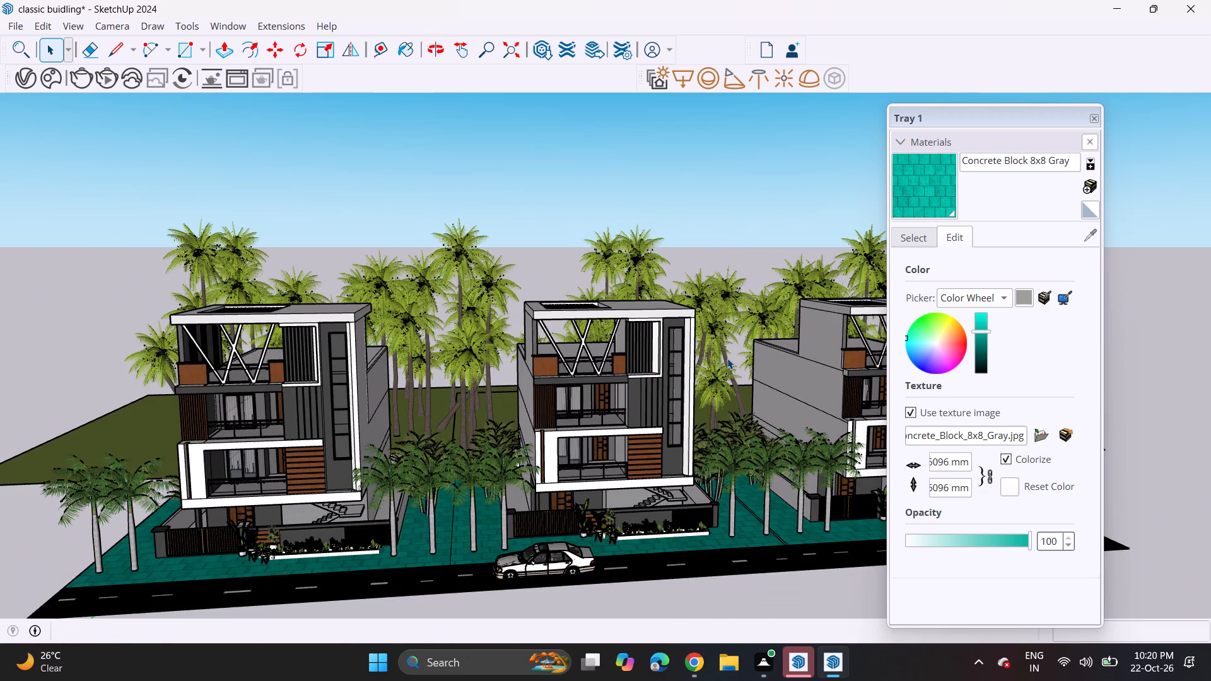
pyautogui.moveTo(727, 358); pyautogui.dragTo(777, 388, button='middle')
pyautogui.moveTo(758, 361); pyautogui.dragTo(732, 374, button='middle')
# Examine the whole site from above, covering the three roofs, the paving, road, car and palm-planted lawn behind.
pyautogui.scroll(-1, 732, 374)
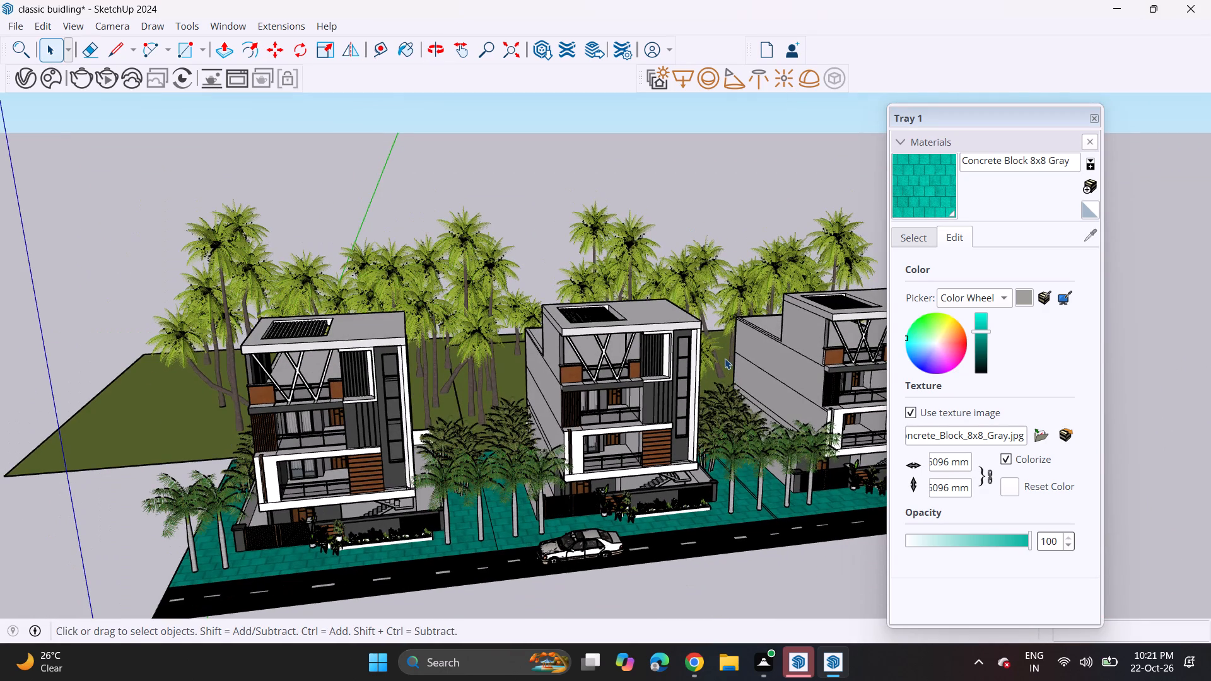
pyautogui.scroll(-2, 725, 356)
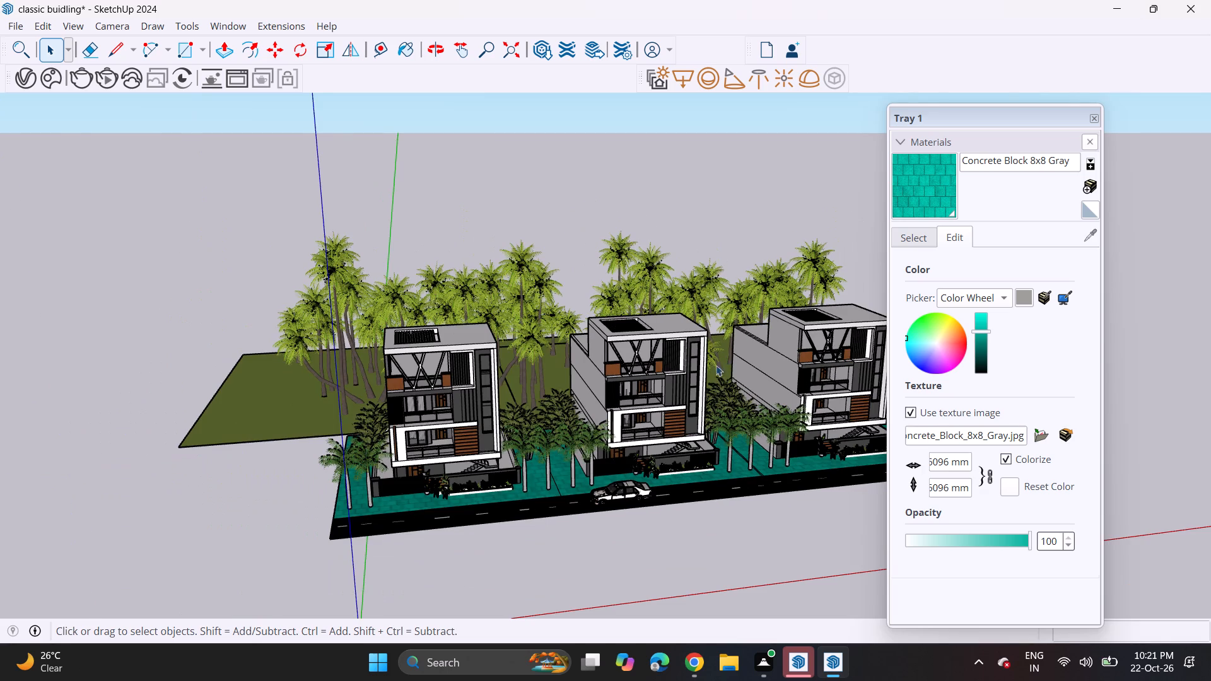
pyautogui.moveTo(709, 373); pyautogui.dragTo(675, 401, button='middle')
pyautogui.moveTo(674, 394); pyautogui.dragTo(710, 414, button='middle')
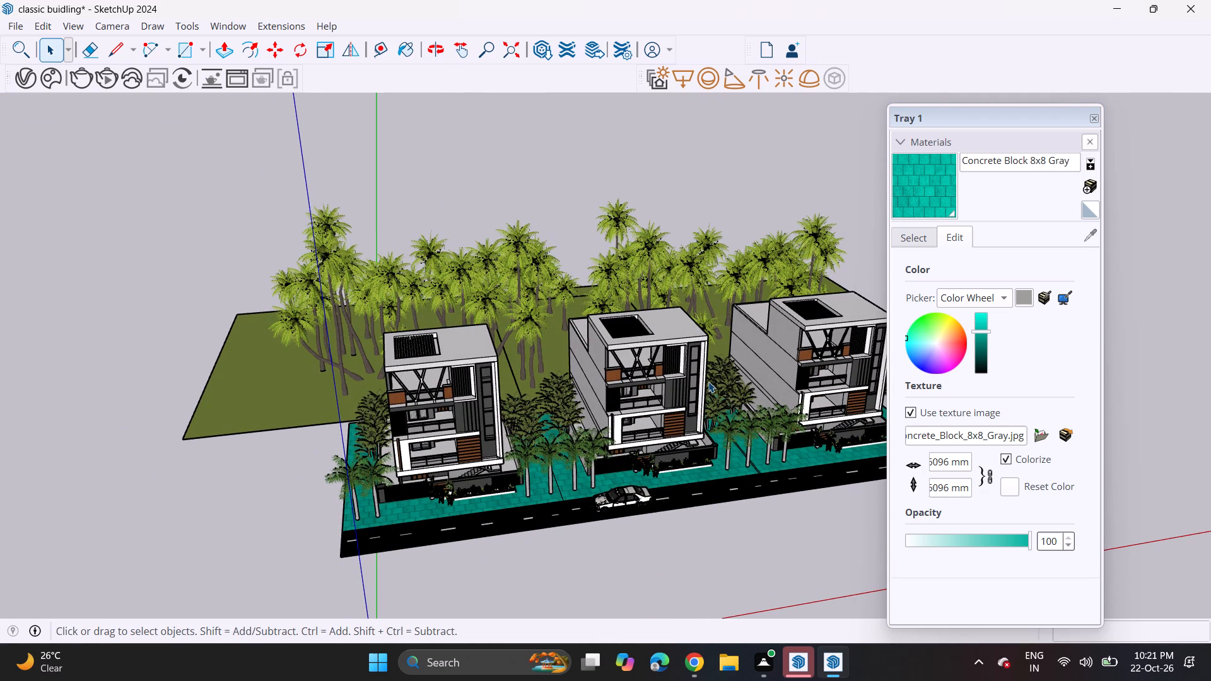
pyautogui.scroll(-2, 708, 381)
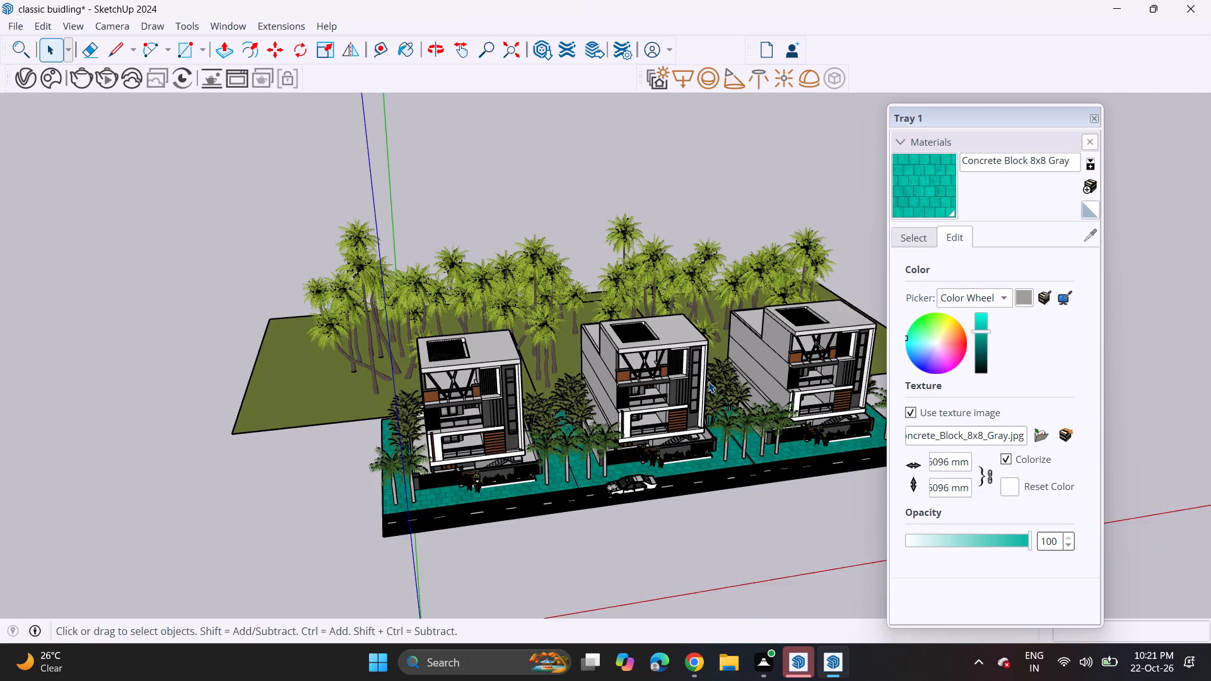
pyautogui.moveTo(708, 381); pyautogui.dragTo(623, 400, button='middle')
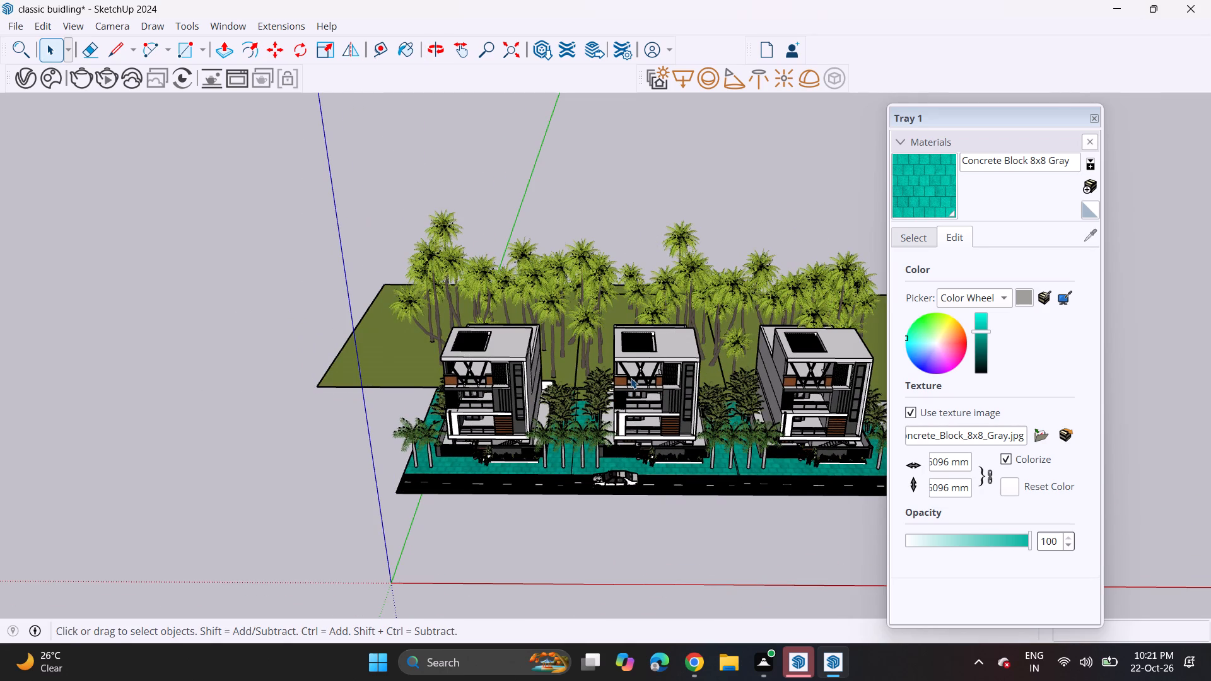
pyautogui.scroll(3, 631, 378)
pyautogui.scroll(-3, 631, 378)
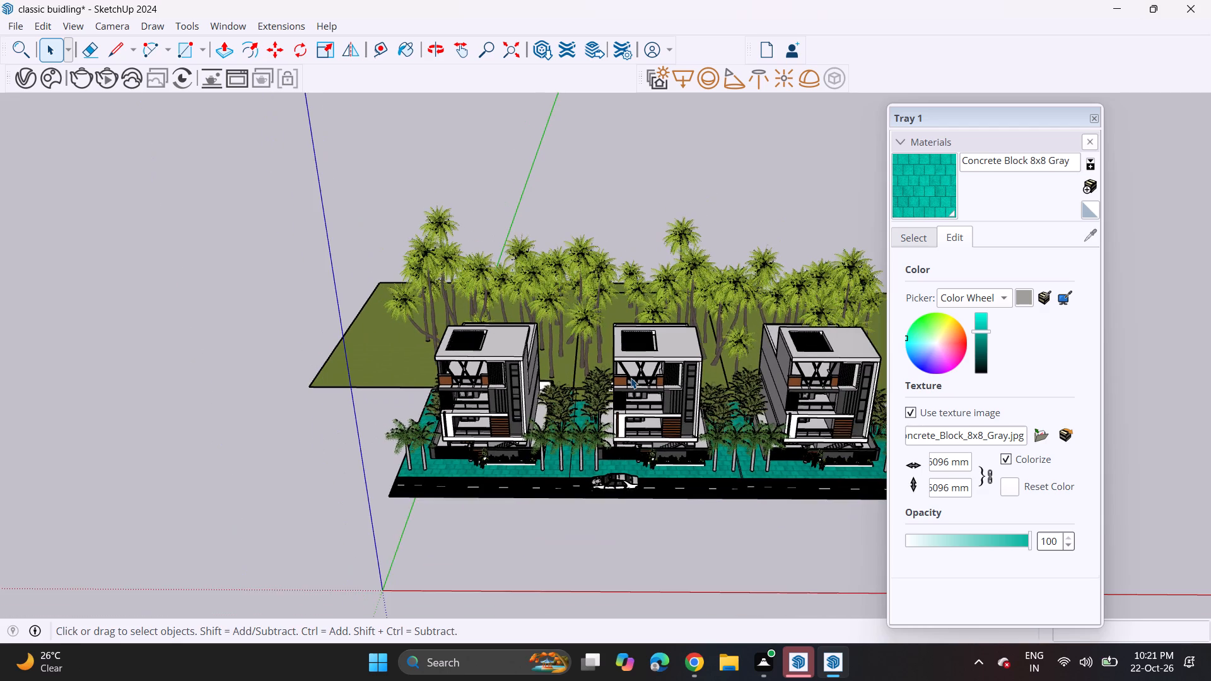
pyautogui.scroll(2, 631, 378)
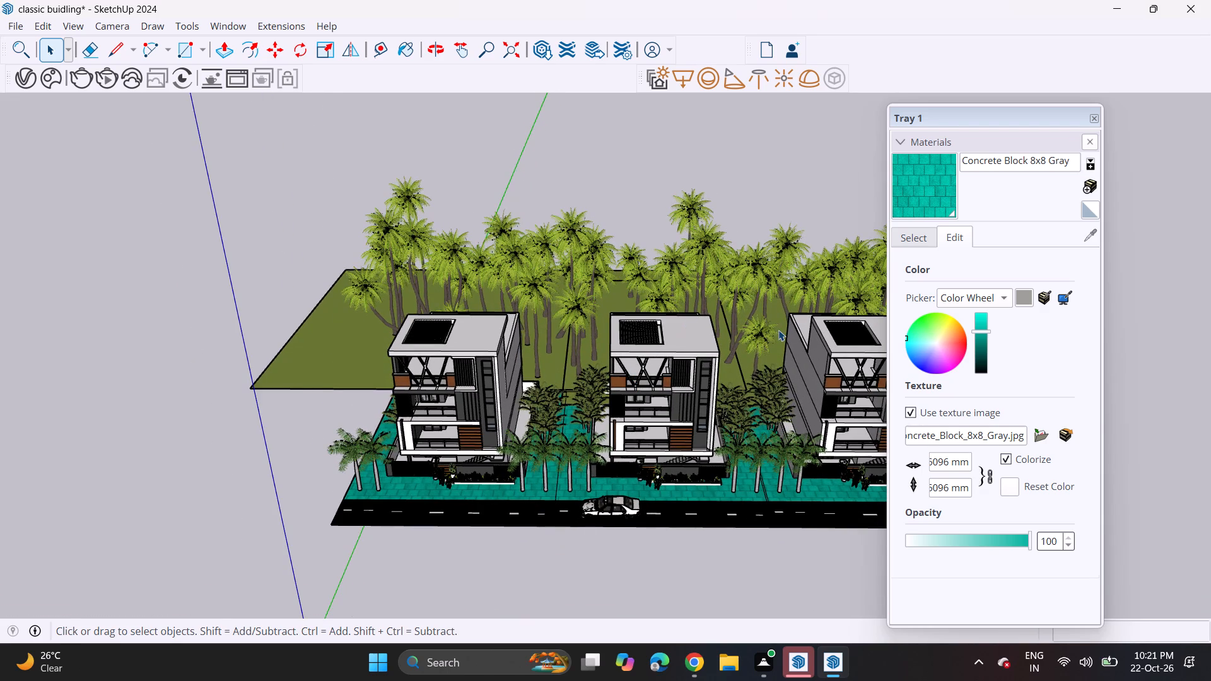
pyautogui.scroll(12, 778, 330)
pyautogui.scroll(-7, 779, 321)
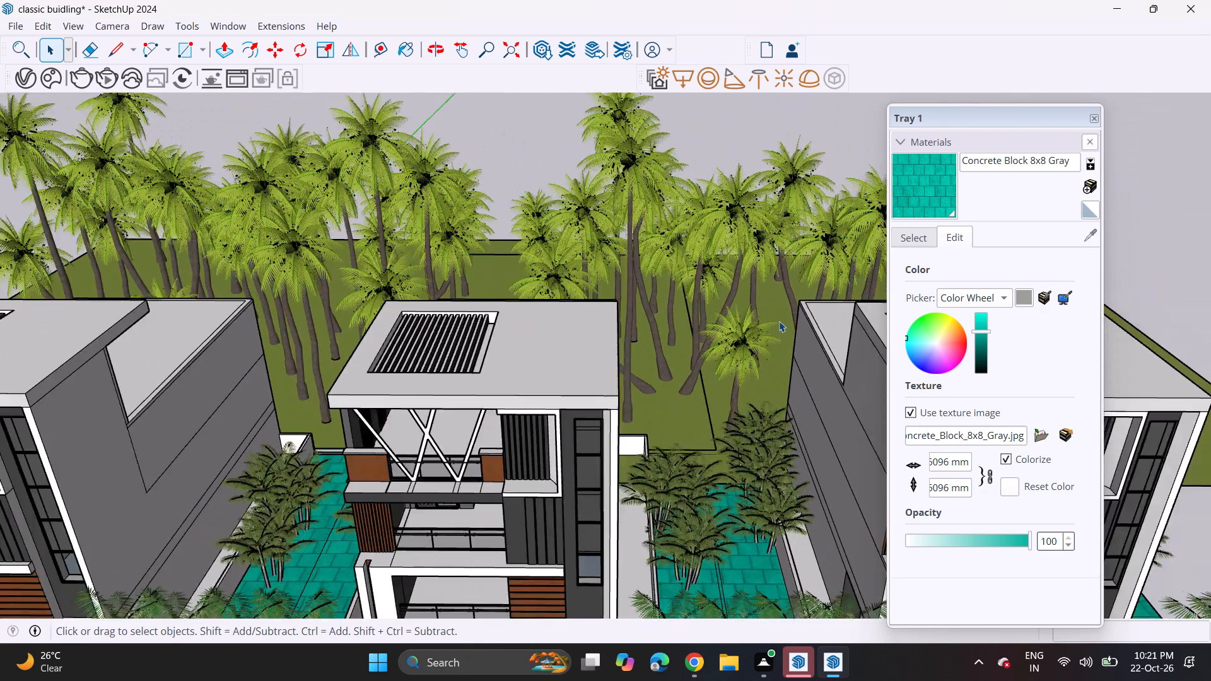
pyautogui.scroll(-4, 779, 321)
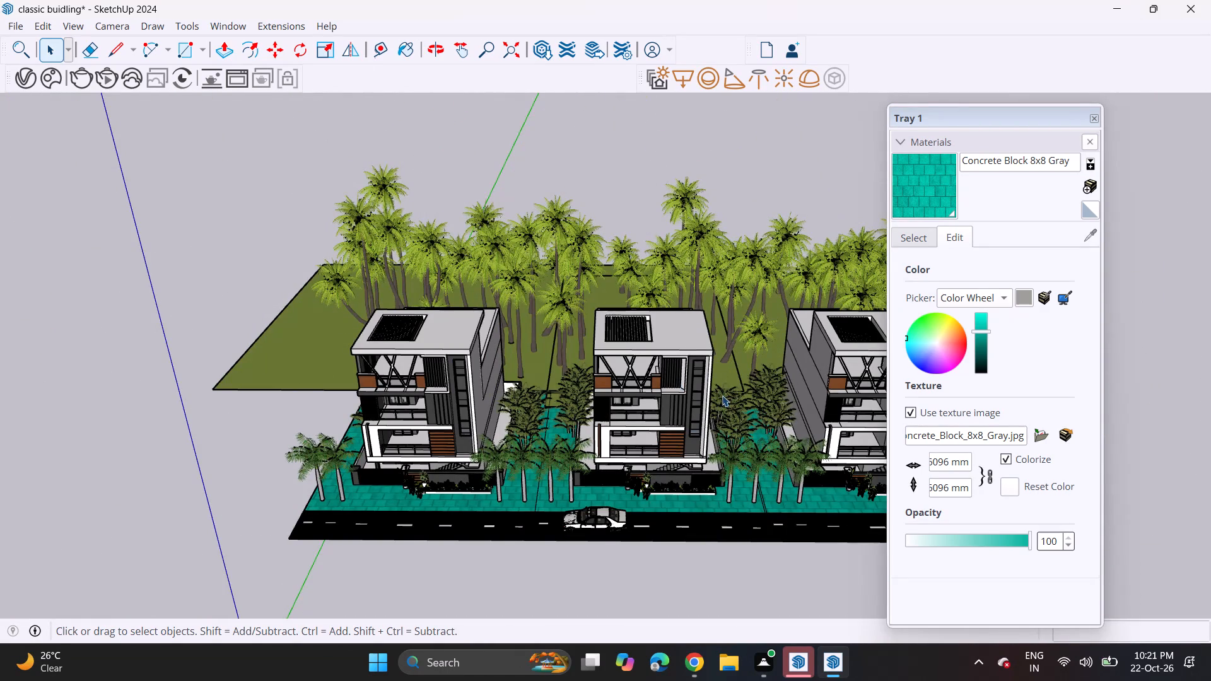
pyautogui.moveTo(722, 395); pyautogui.dragTo(676, 327, button='middle')
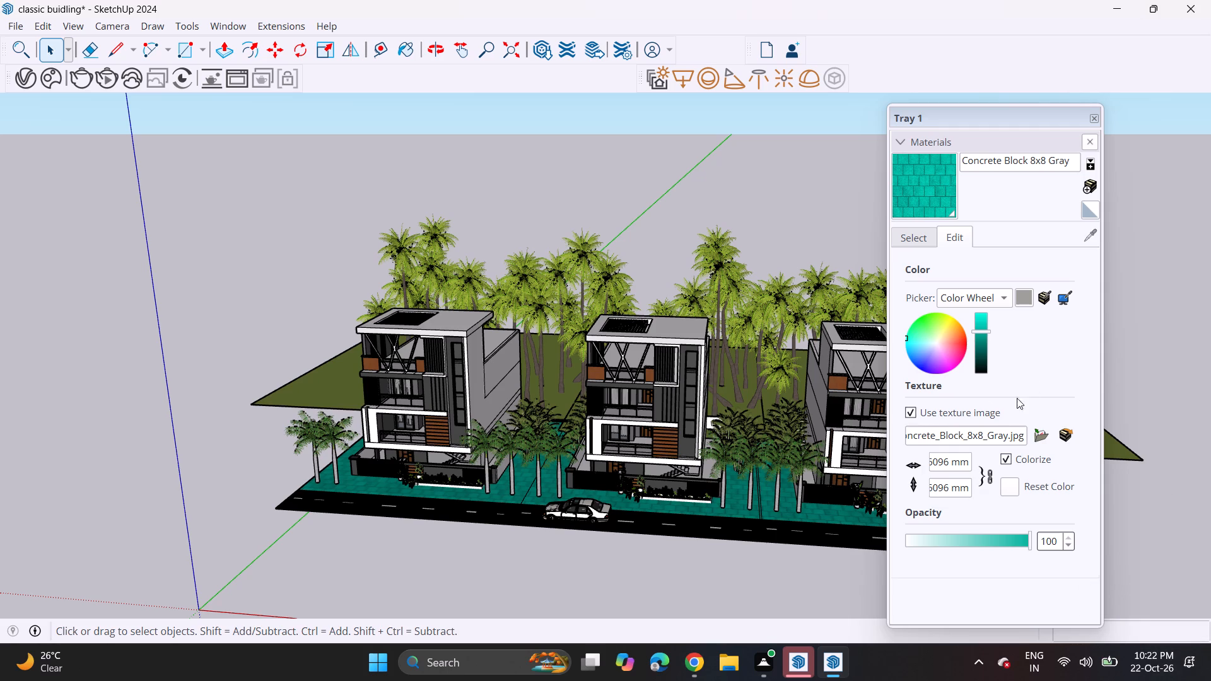
# Undo the teal recolouring of the Concrete Block 8x8 Gray paving around the buildings.
pyautogui.scroll(-6, 709, 414)
pyautogui.moveTo(656, 439); pyautogui.dragTo(603, 536, button='middle')
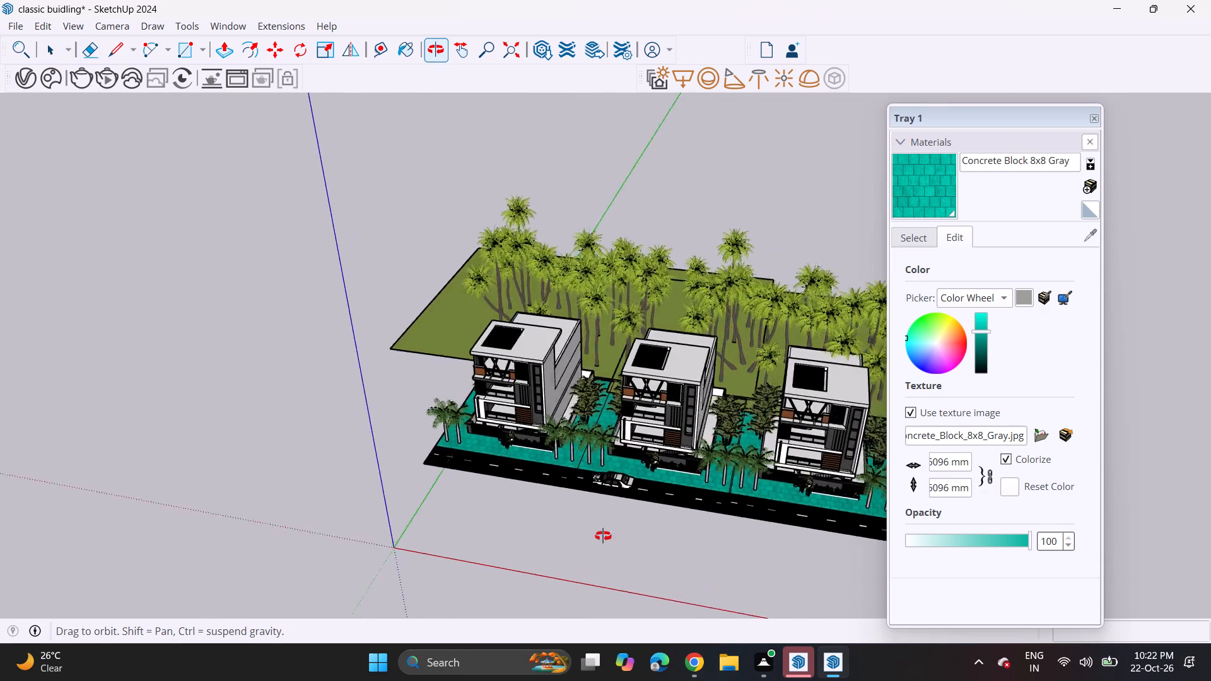
pyautogui.moveTo(603, 536); pyautogui.dragTo(725, 558, button='middle')
pyautogui.scroll(7, 709, 473)
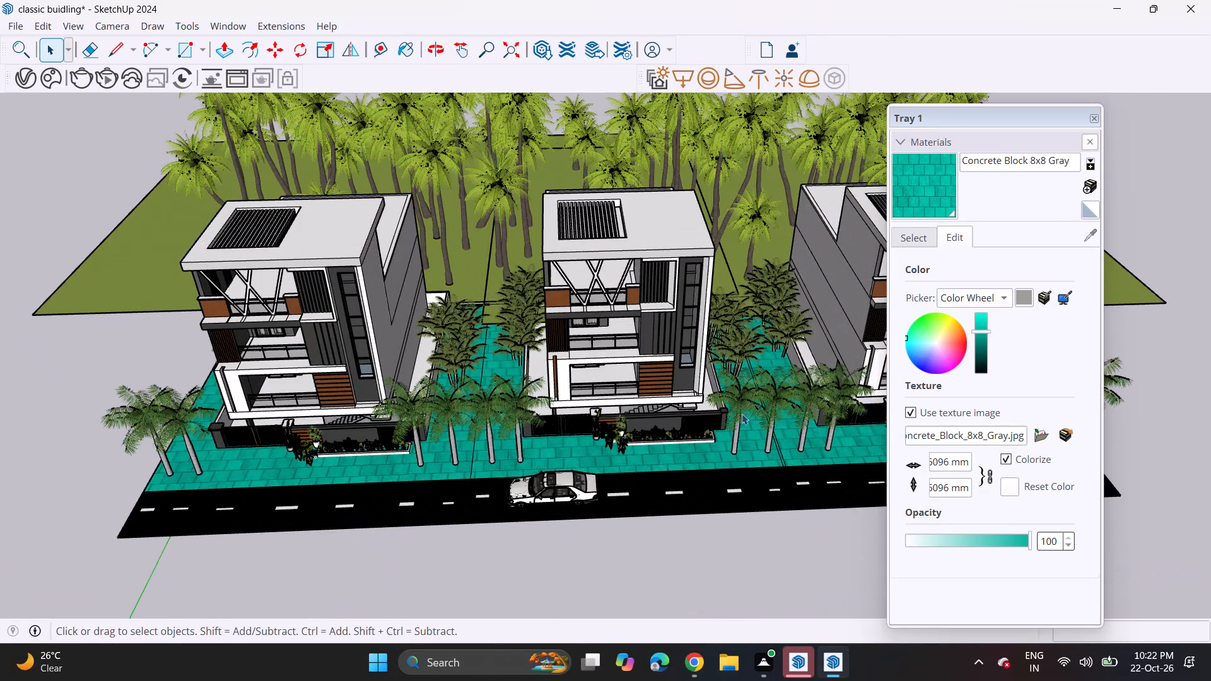
pyautogui.hotkey('ctrl', 'z')
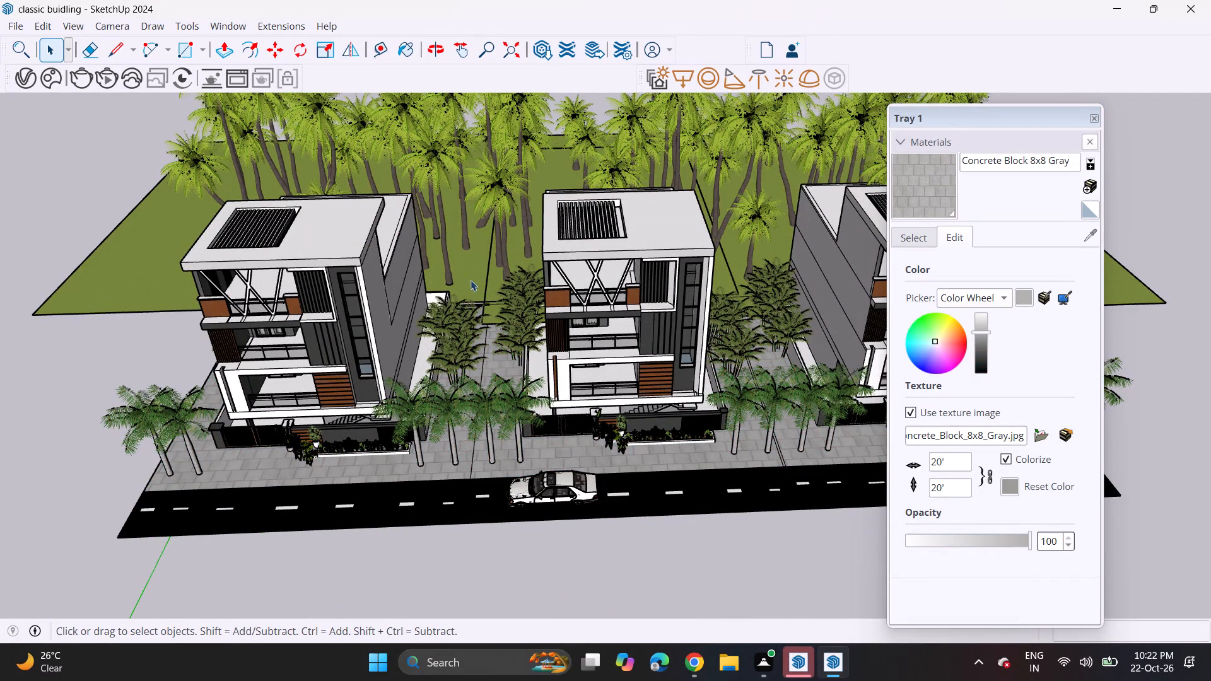
# Start exporting the elevated front view of the building row.
pyautogui.click(18, 28)
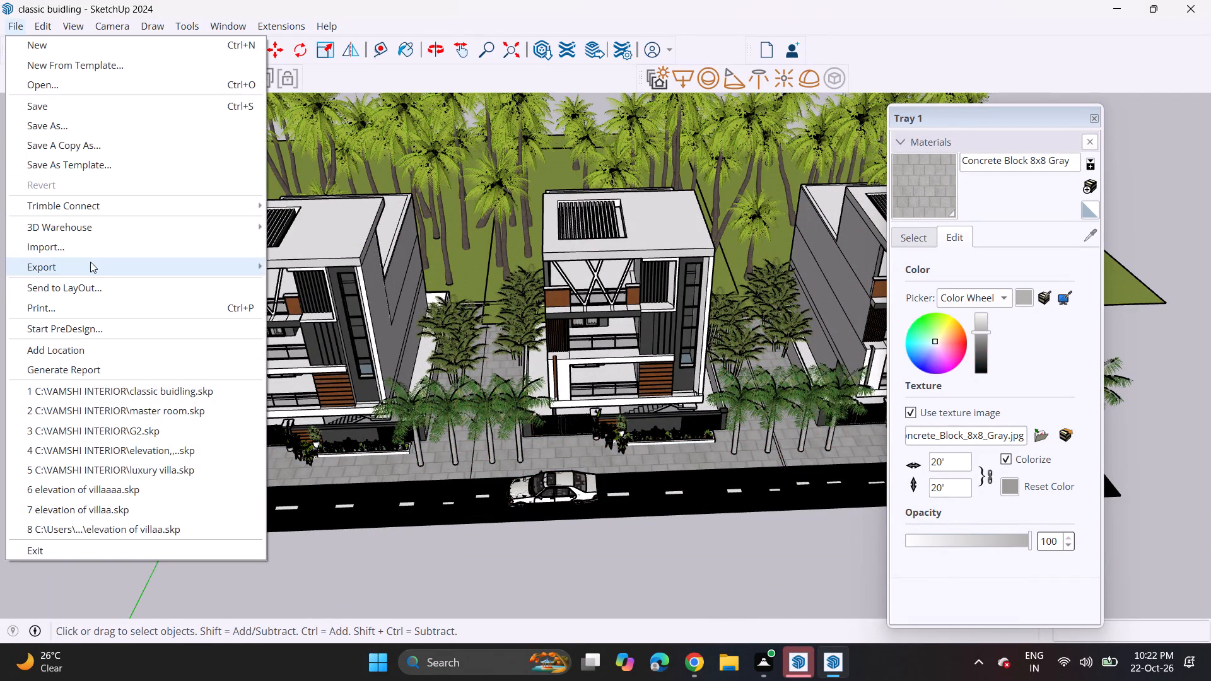